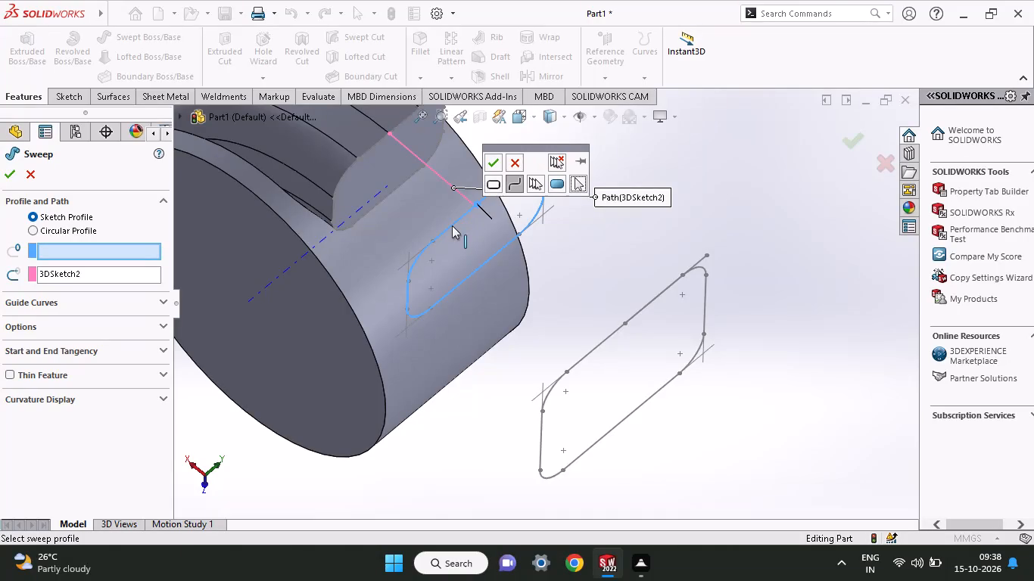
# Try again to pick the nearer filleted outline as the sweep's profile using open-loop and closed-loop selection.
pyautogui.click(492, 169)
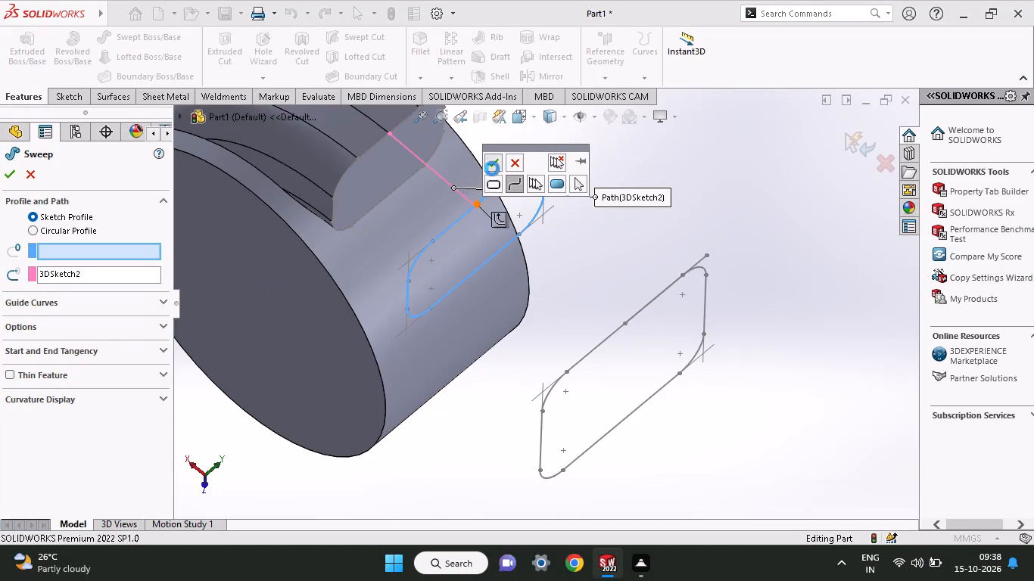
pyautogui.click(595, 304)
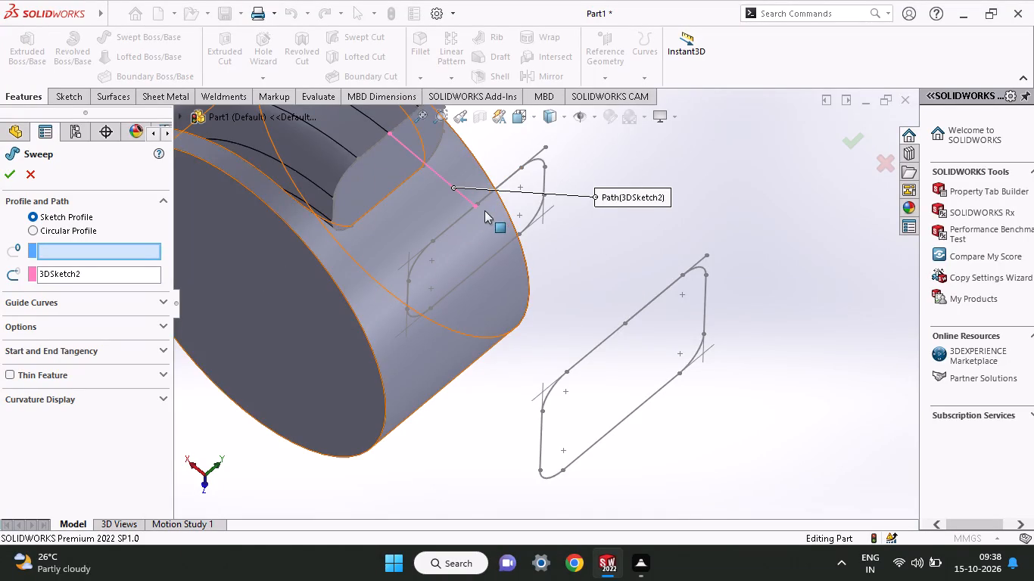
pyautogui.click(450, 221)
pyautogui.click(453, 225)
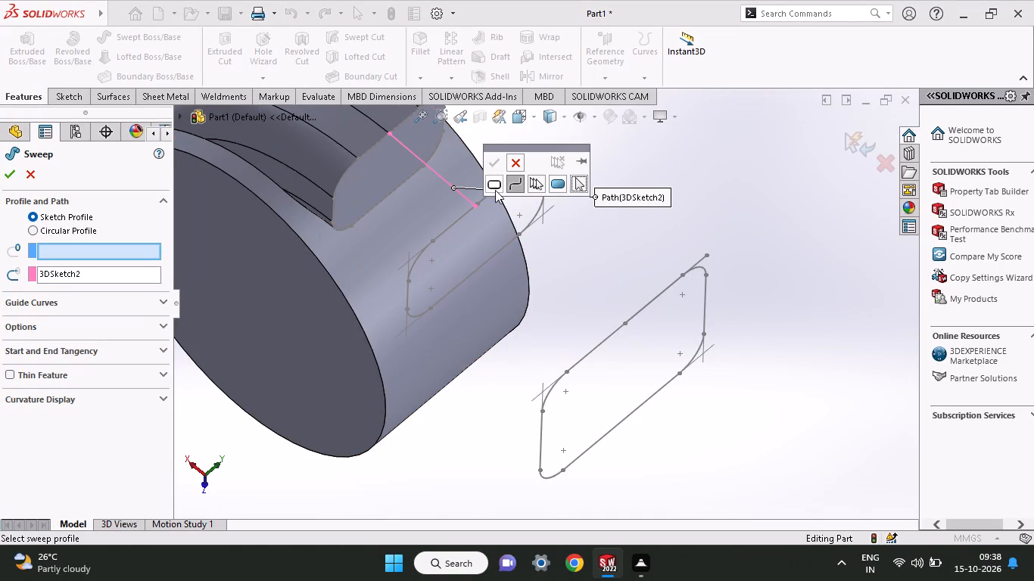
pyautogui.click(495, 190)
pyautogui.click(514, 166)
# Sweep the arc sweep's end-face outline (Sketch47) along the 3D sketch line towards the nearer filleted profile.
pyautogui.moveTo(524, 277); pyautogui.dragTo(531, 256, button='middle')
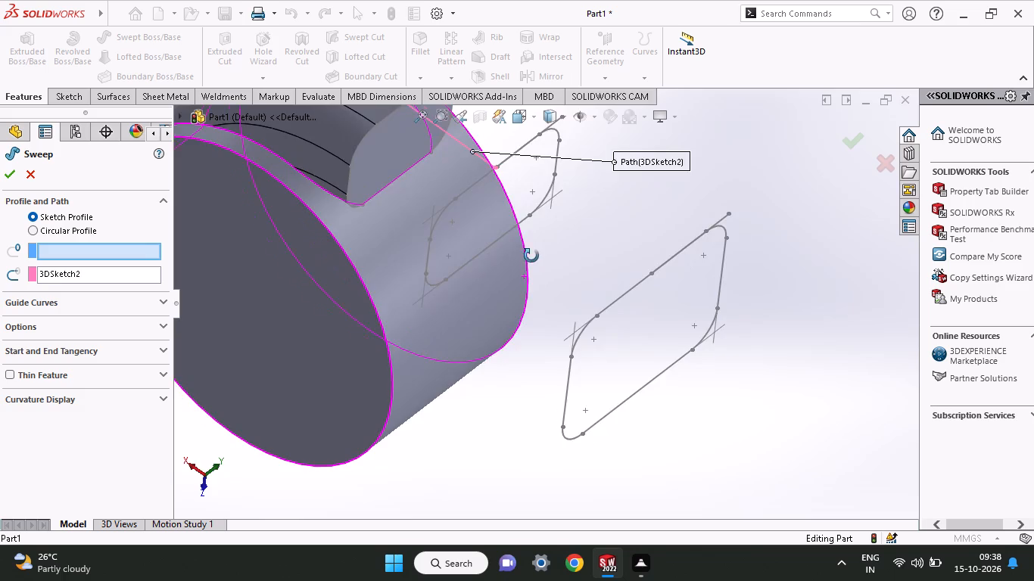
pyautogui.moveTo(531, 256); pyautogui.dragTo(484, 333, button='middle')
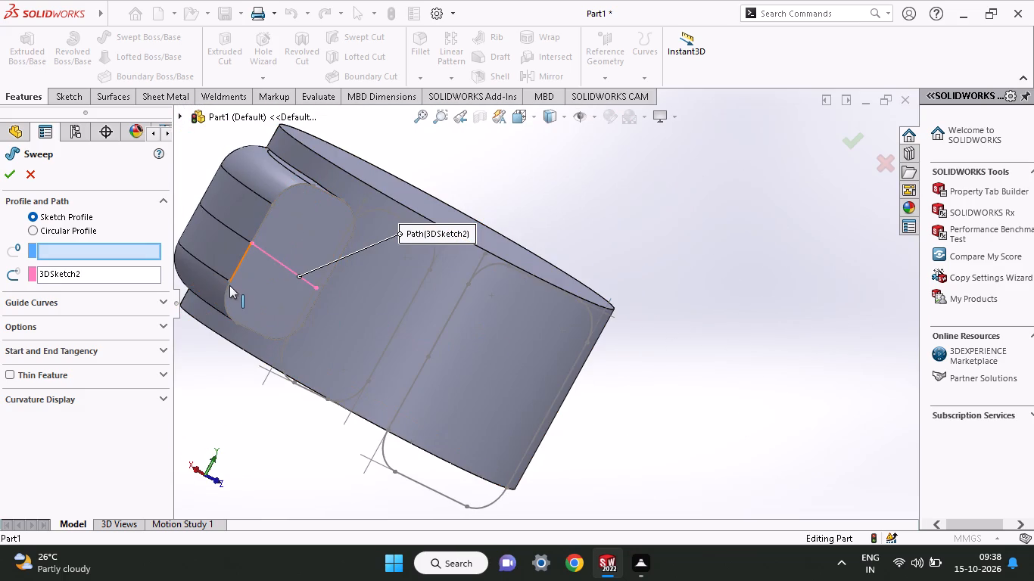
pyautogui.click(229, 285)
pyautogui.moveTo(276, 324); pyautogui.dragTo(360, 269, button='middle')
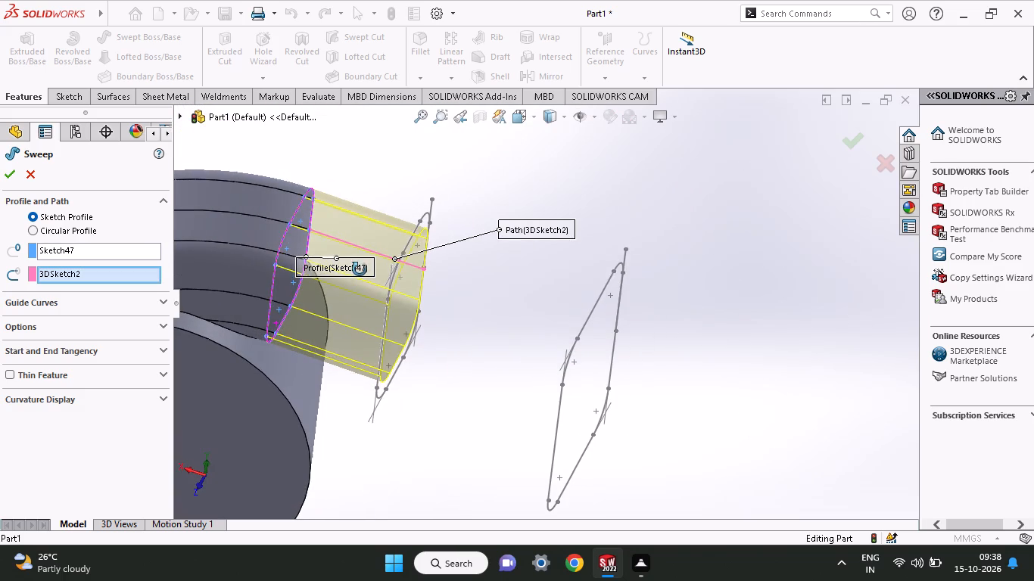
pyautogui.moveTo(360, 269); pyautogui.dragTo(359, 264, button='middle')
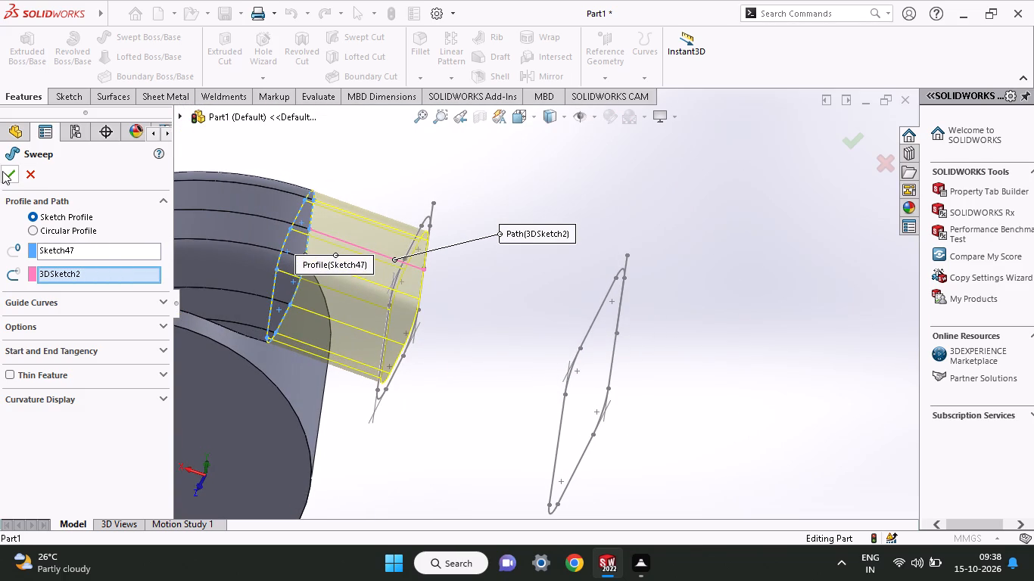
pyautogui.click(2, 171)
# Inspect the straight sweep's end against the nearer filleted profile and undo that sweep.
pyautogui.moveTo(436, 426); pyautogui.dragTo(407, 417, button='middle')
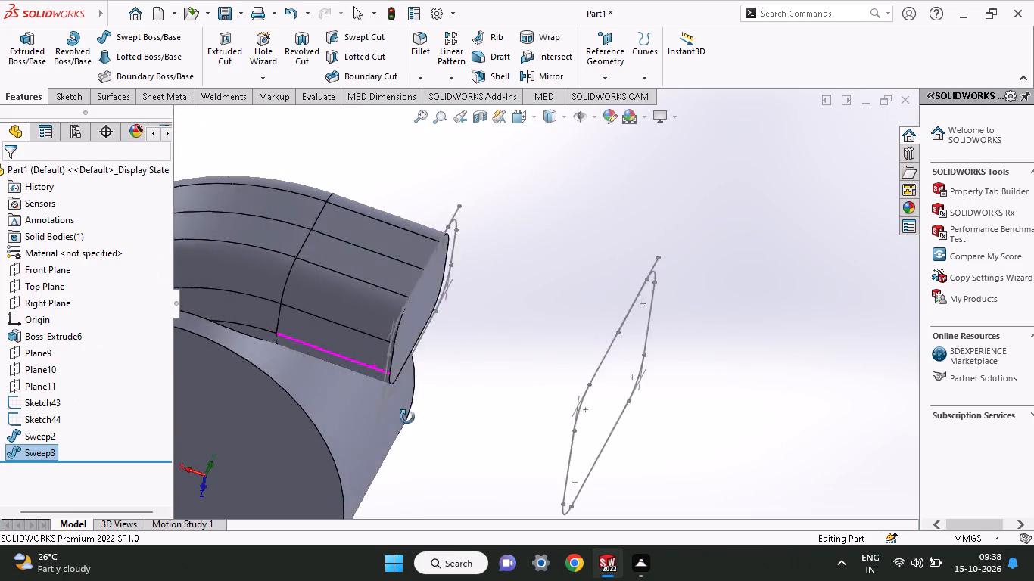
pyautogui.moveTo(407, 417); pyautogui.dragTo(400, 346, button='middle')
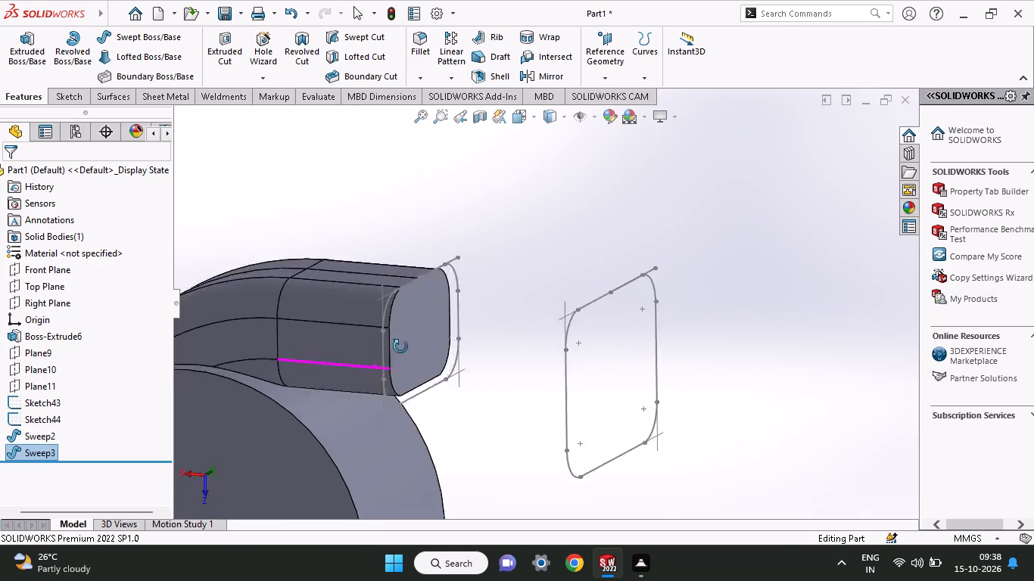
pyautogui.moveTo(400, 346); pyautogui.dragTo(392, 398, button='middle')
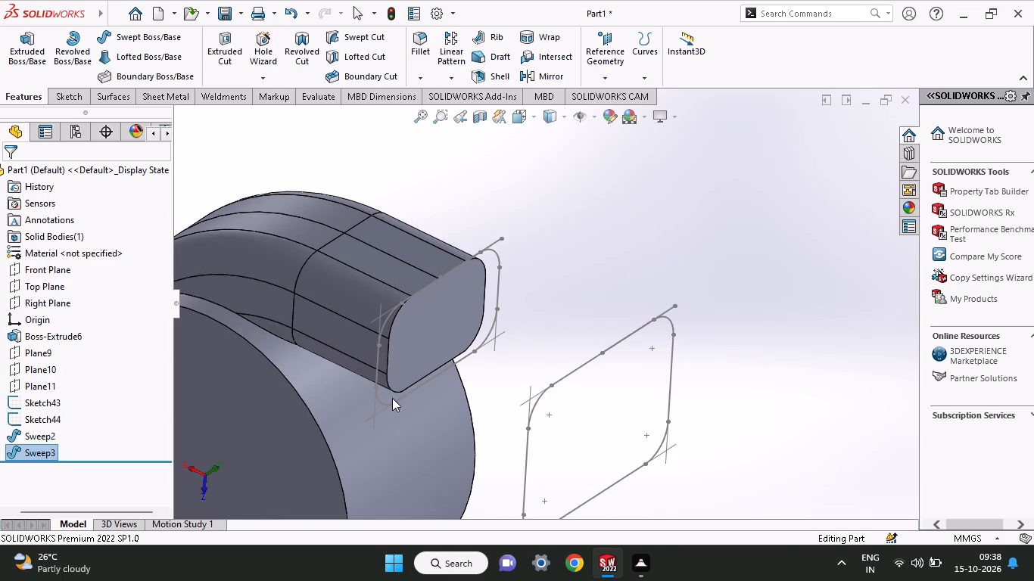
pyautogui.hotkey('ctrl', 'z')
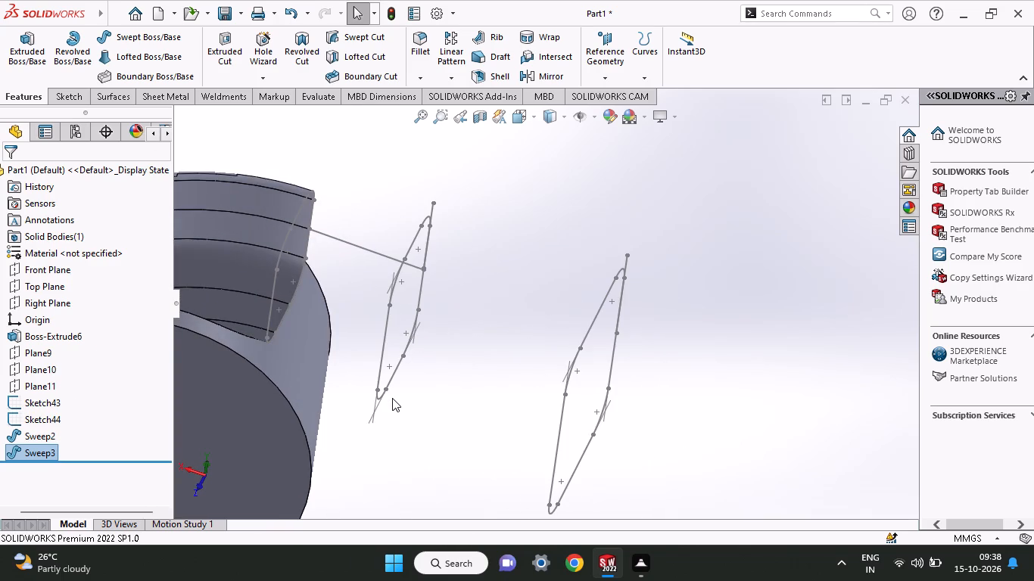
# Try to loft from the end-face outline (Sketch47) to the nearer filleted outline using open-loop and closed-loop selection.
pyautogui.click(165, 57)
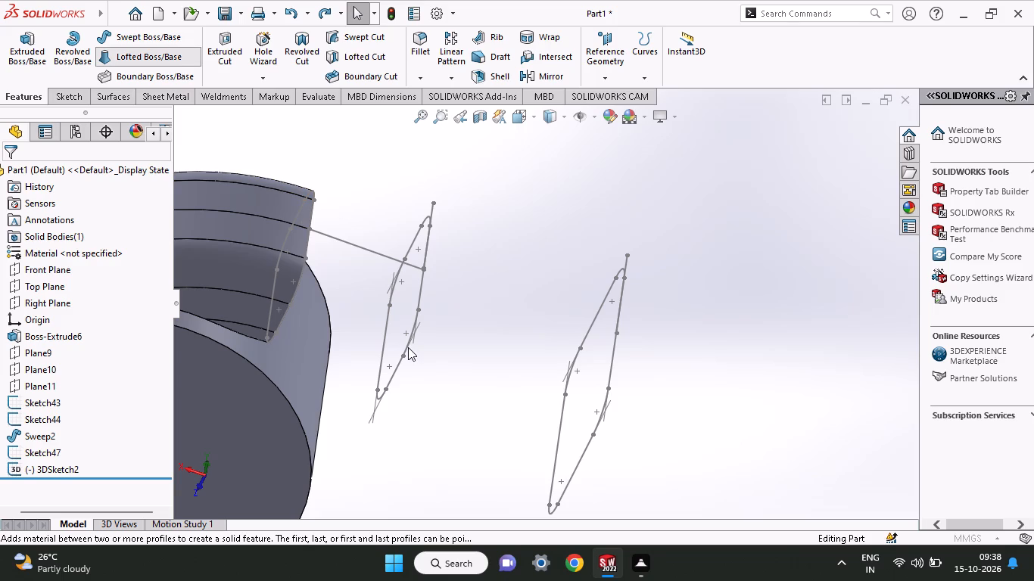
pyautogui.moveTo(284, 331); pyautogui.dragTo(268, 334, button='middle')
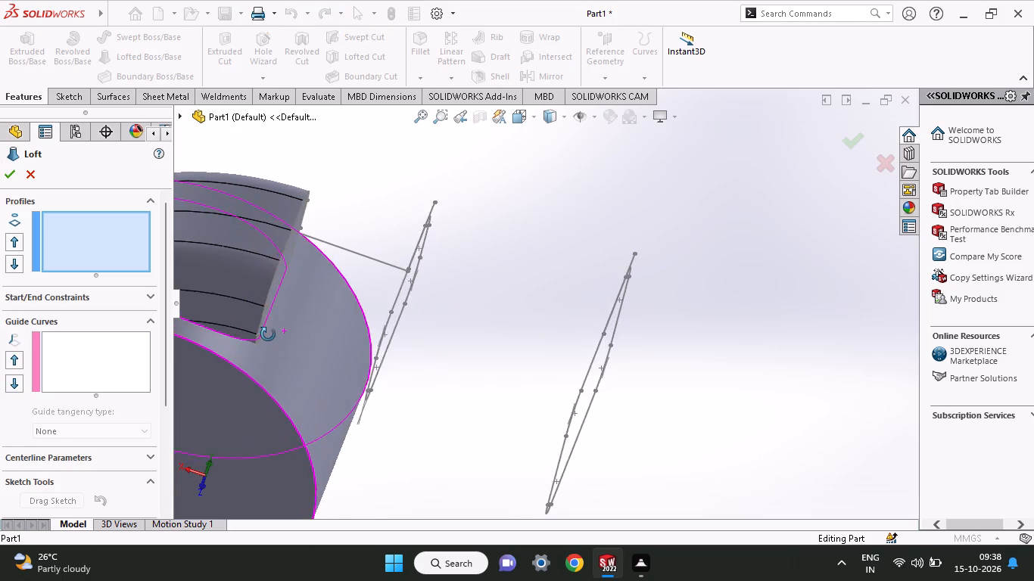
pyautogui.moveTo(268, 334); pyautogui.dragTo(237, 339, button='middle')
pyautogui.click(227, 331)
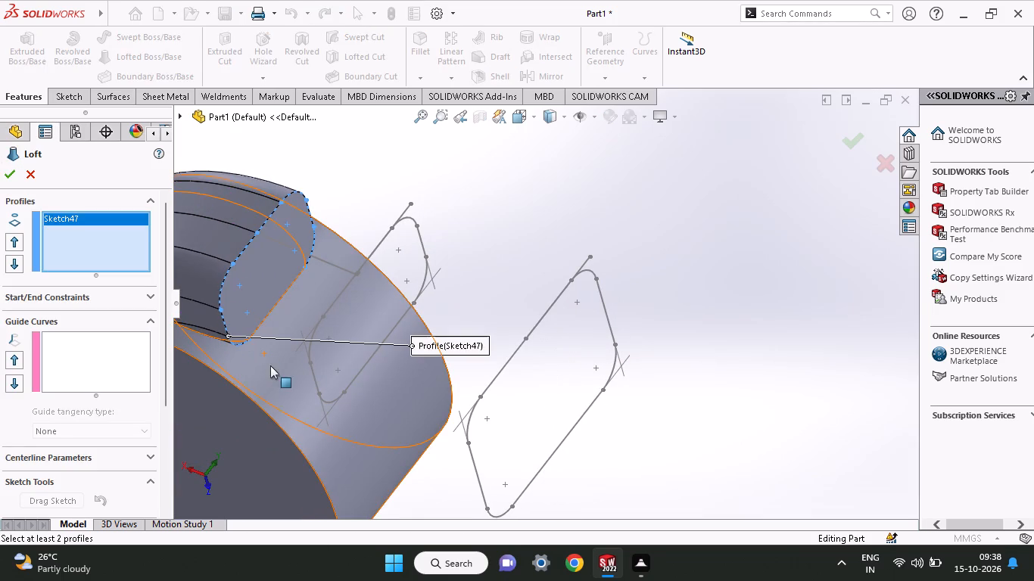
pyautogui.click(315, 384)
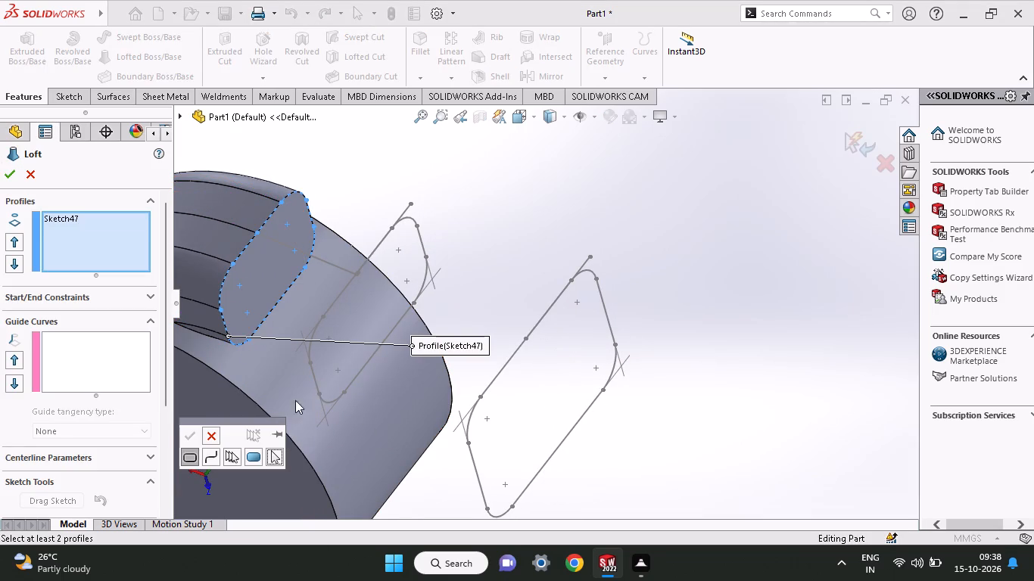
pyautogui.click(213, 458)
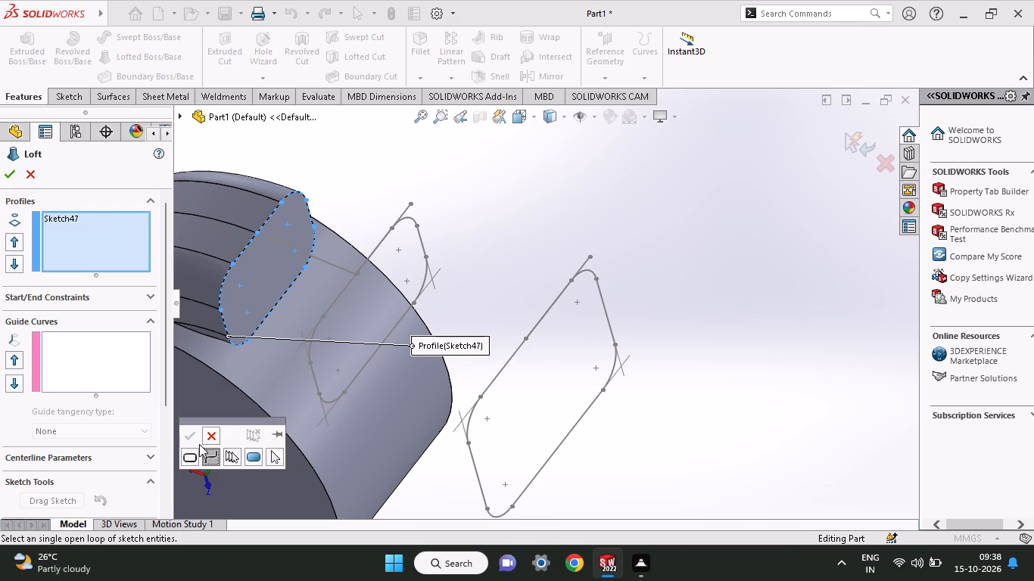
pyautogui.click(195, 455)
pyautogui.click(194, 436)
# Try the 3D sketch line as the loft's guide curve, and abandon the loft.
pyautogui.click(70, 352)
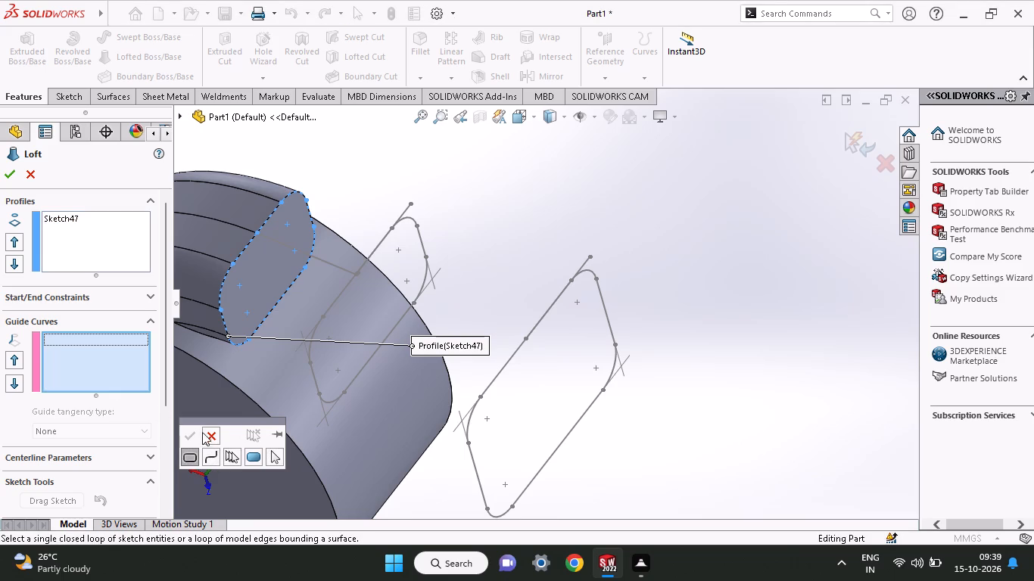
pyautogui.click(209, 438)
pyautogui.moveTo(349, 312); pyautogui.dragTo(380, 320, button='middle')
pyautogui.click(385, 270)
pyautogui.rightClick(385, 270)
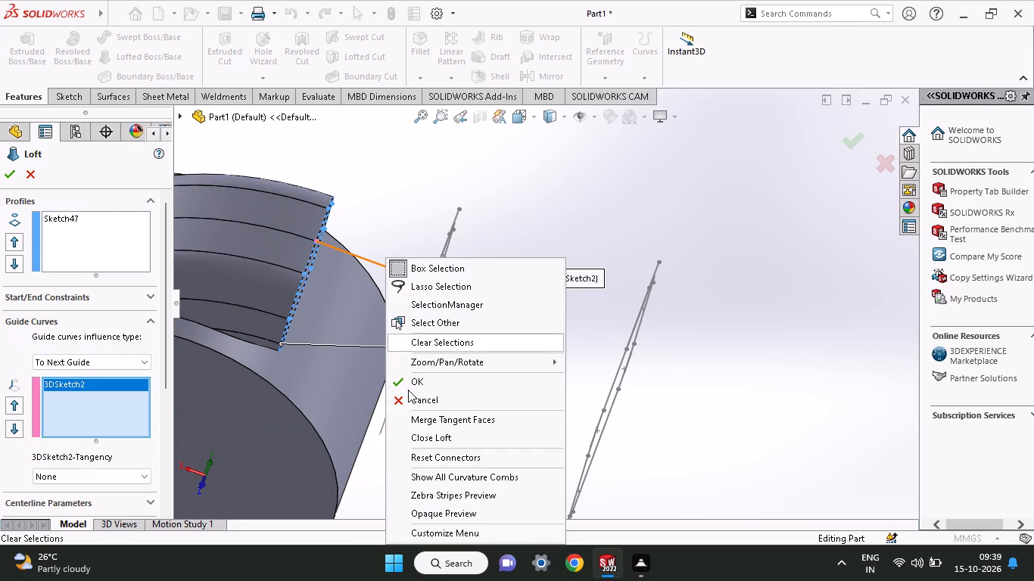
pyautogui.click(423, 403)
# Delete the 3D sketch line that connects the end face to the nearer filleted profile.
pyautogui.moveTo(427, 408); pyautogui.dragTo(397, 399, button='middle')
pyautogui.click(307, 260)
pyautogui.rightClick(307, 260)
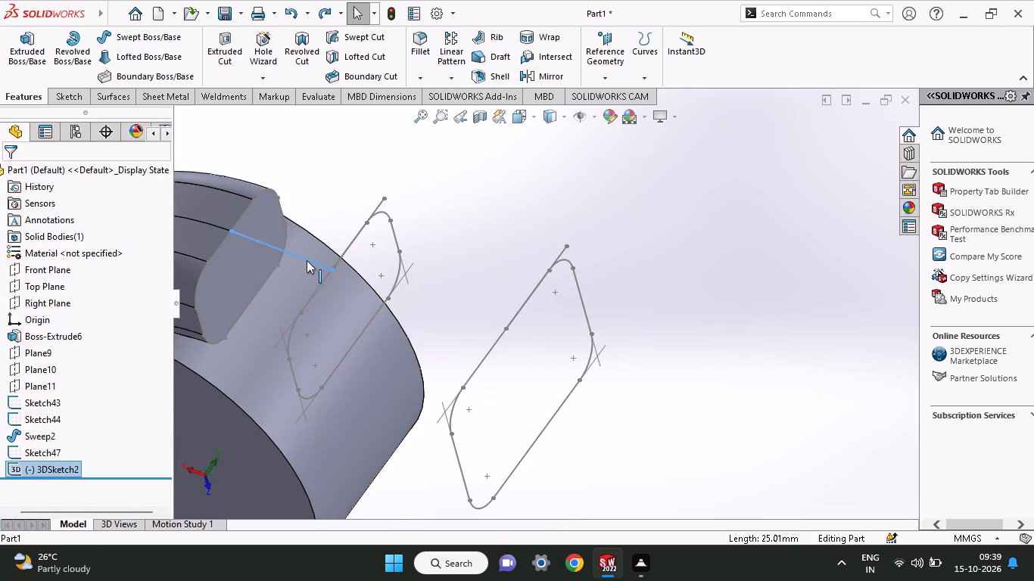
pyautogui.click(362, 444)
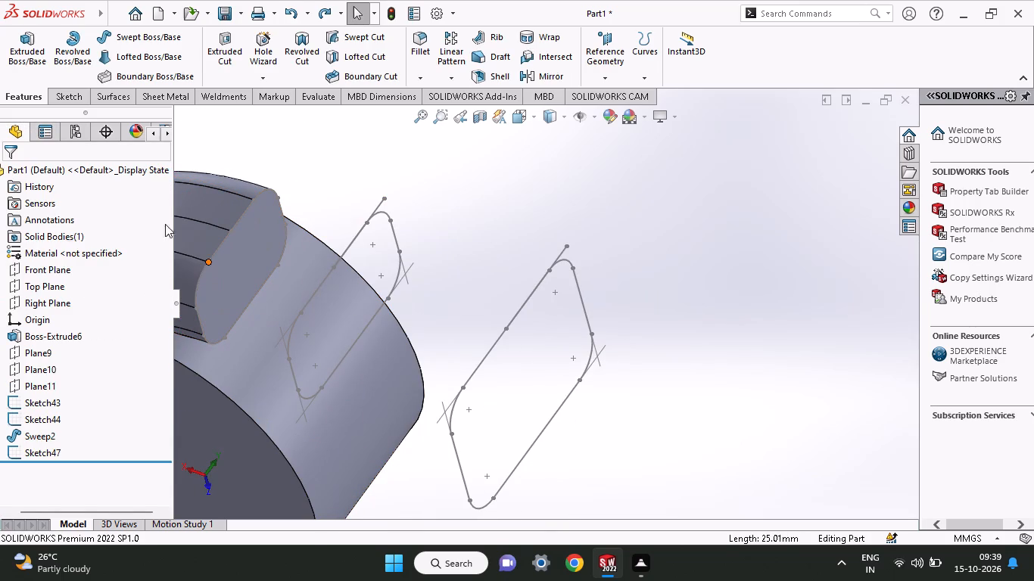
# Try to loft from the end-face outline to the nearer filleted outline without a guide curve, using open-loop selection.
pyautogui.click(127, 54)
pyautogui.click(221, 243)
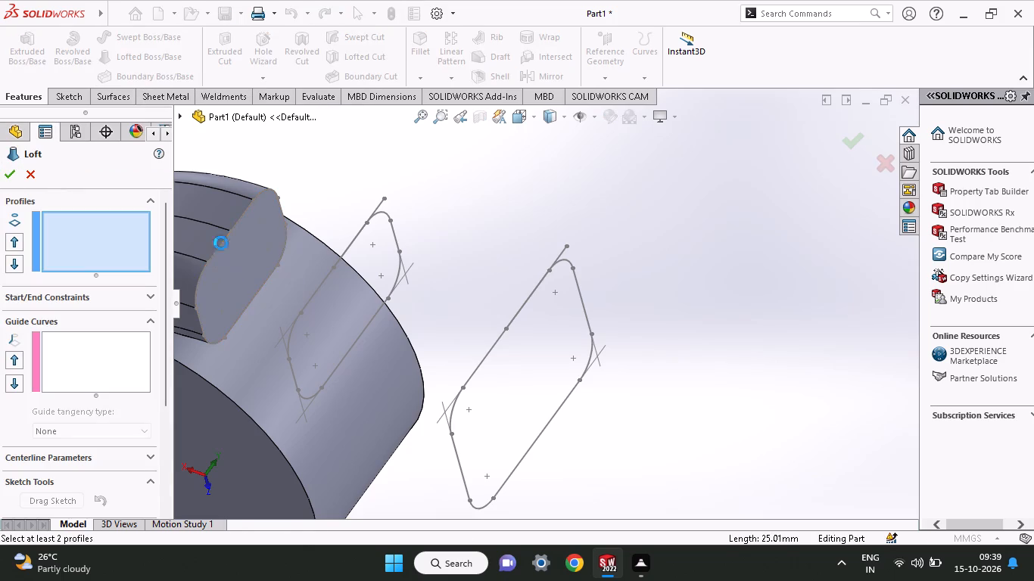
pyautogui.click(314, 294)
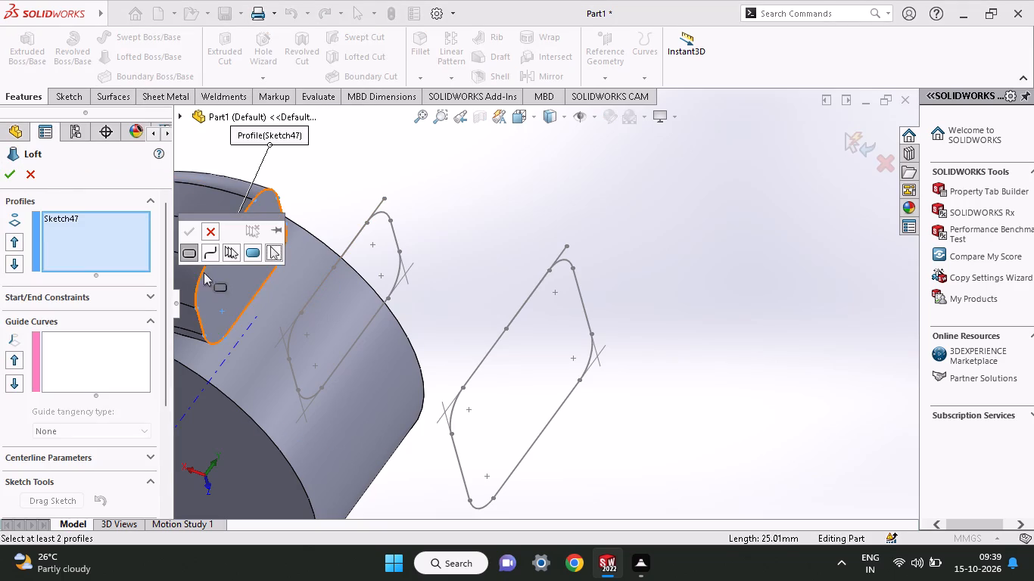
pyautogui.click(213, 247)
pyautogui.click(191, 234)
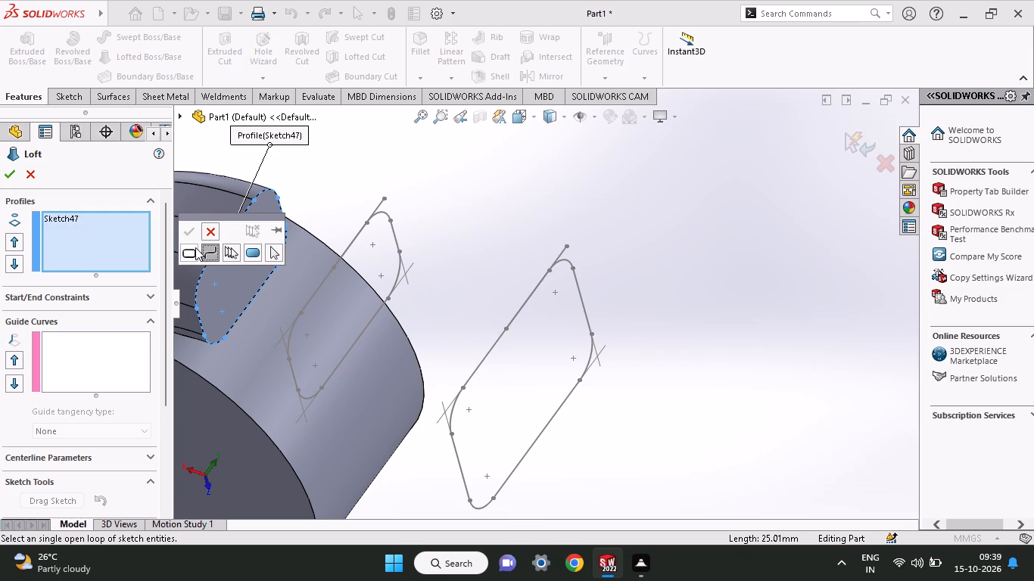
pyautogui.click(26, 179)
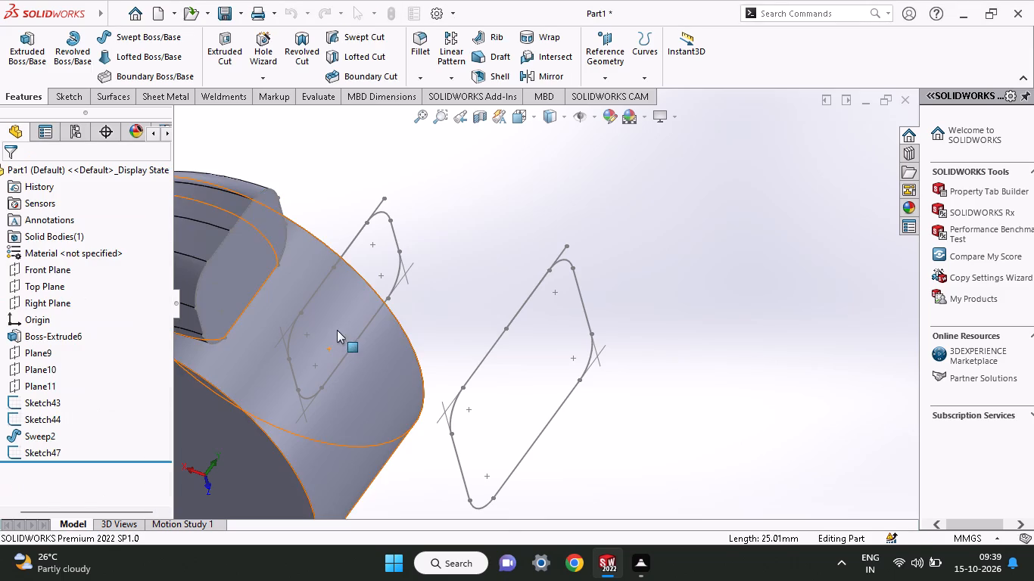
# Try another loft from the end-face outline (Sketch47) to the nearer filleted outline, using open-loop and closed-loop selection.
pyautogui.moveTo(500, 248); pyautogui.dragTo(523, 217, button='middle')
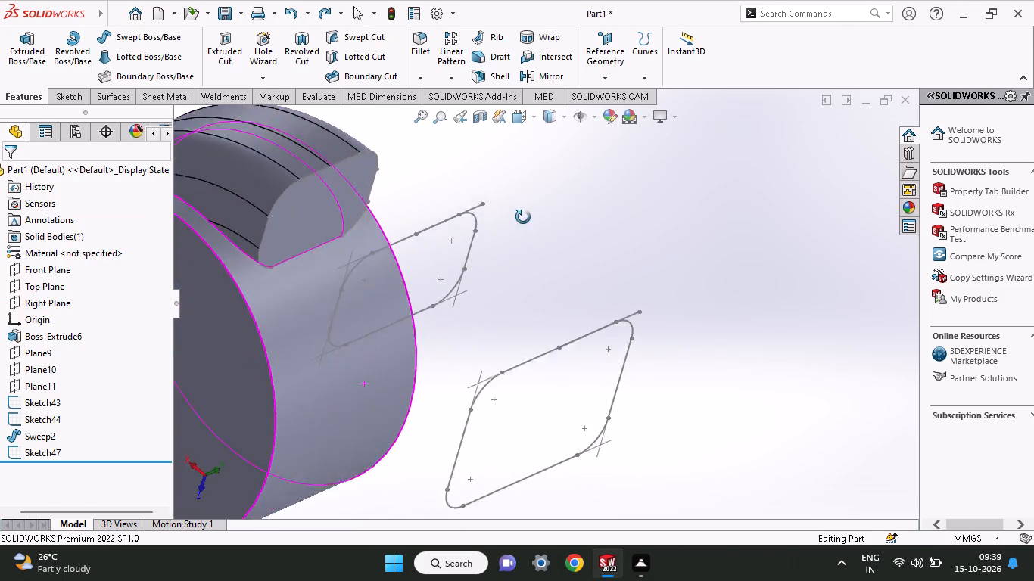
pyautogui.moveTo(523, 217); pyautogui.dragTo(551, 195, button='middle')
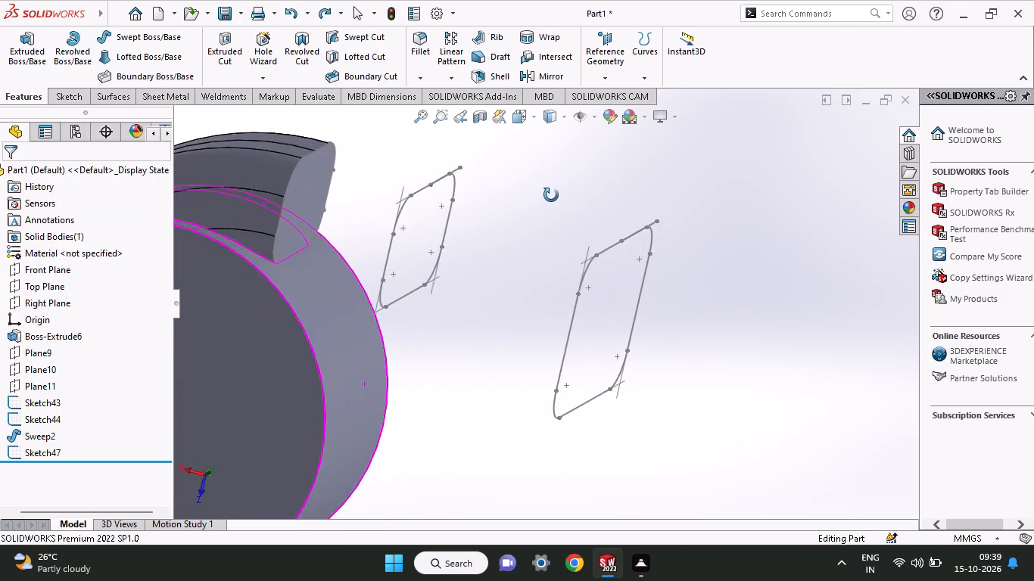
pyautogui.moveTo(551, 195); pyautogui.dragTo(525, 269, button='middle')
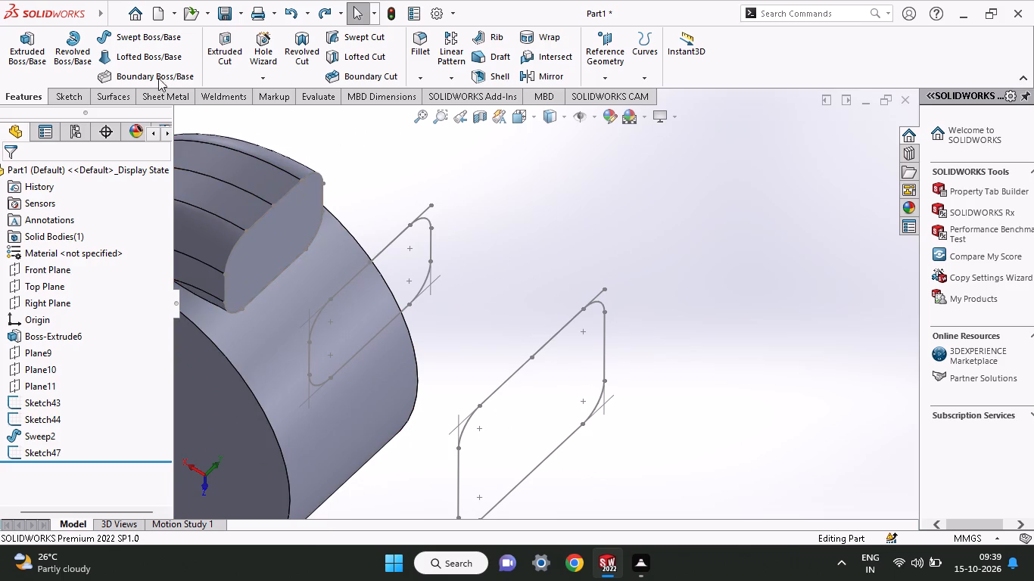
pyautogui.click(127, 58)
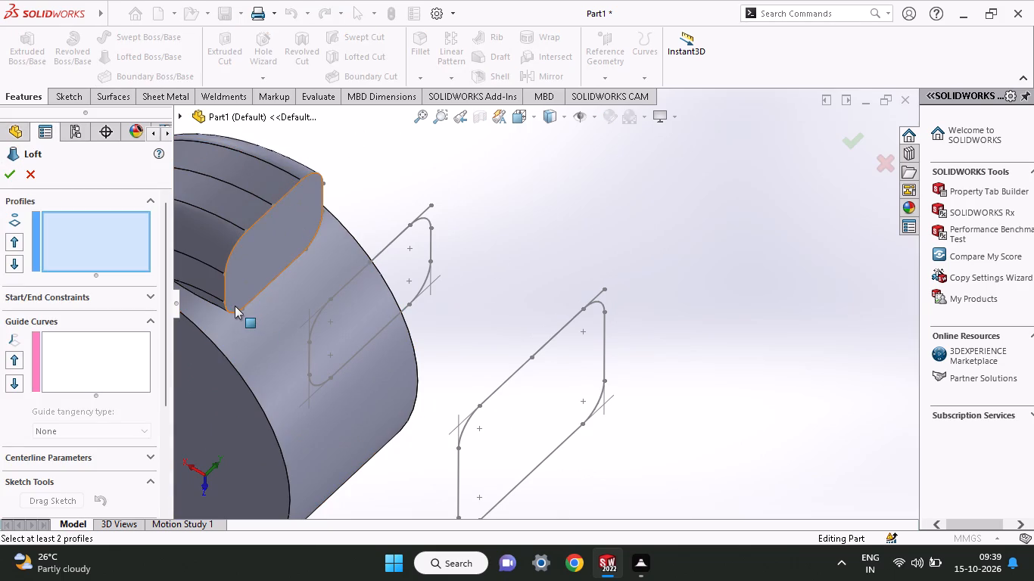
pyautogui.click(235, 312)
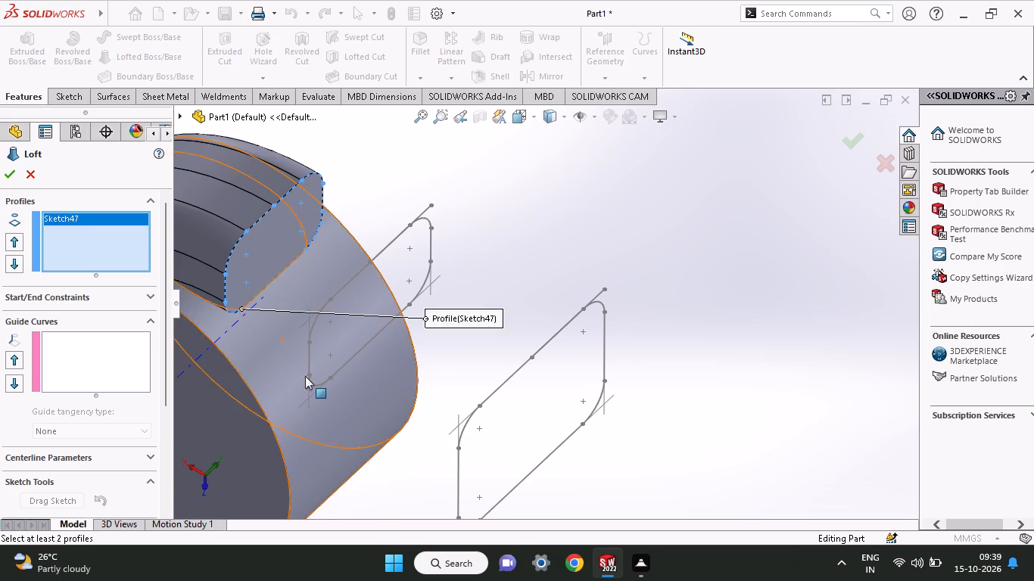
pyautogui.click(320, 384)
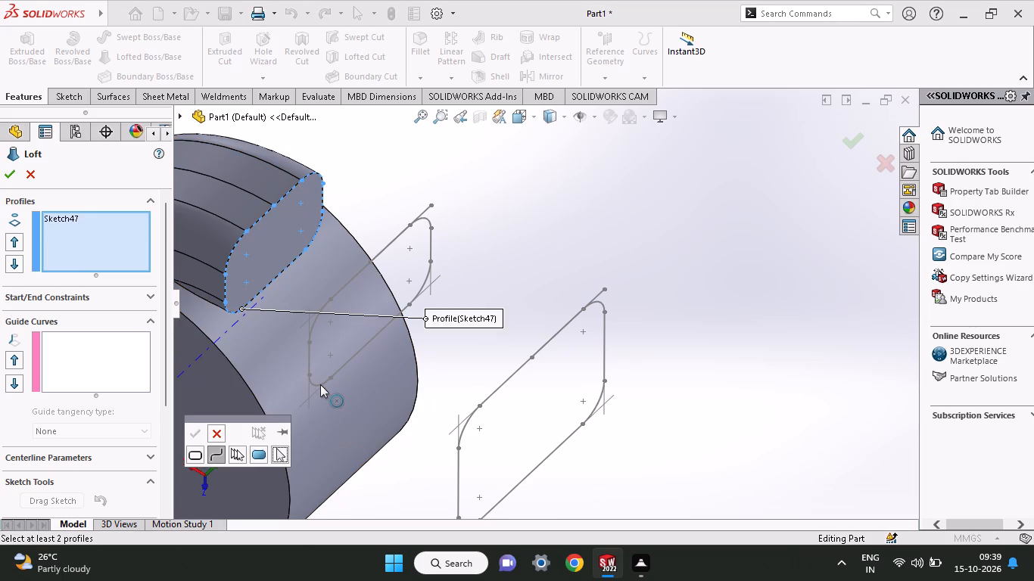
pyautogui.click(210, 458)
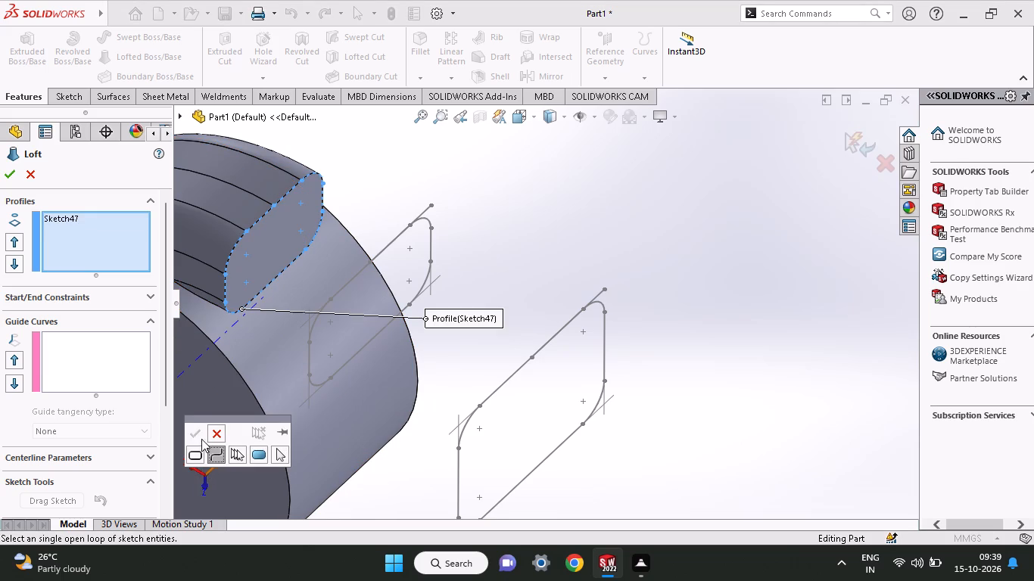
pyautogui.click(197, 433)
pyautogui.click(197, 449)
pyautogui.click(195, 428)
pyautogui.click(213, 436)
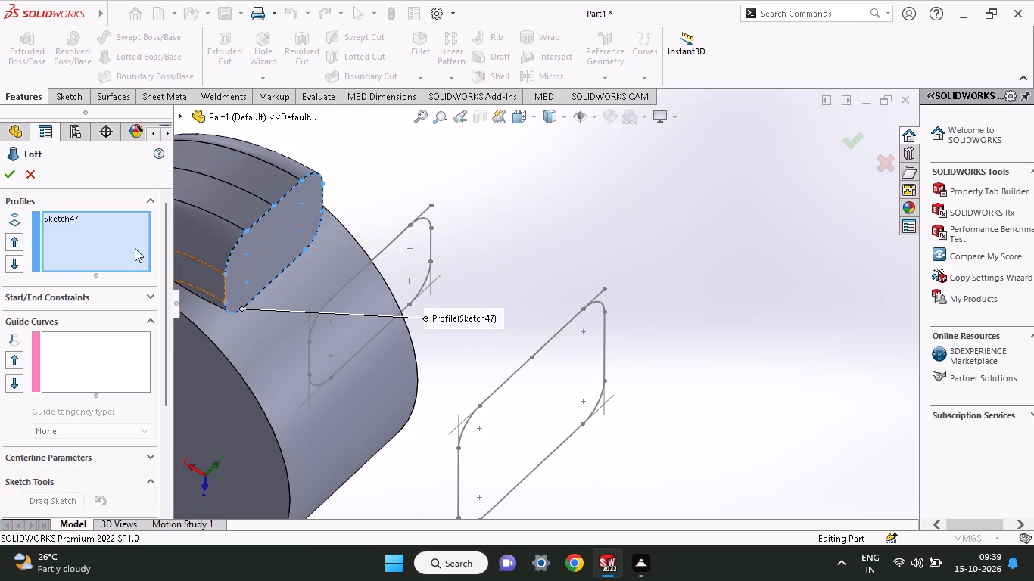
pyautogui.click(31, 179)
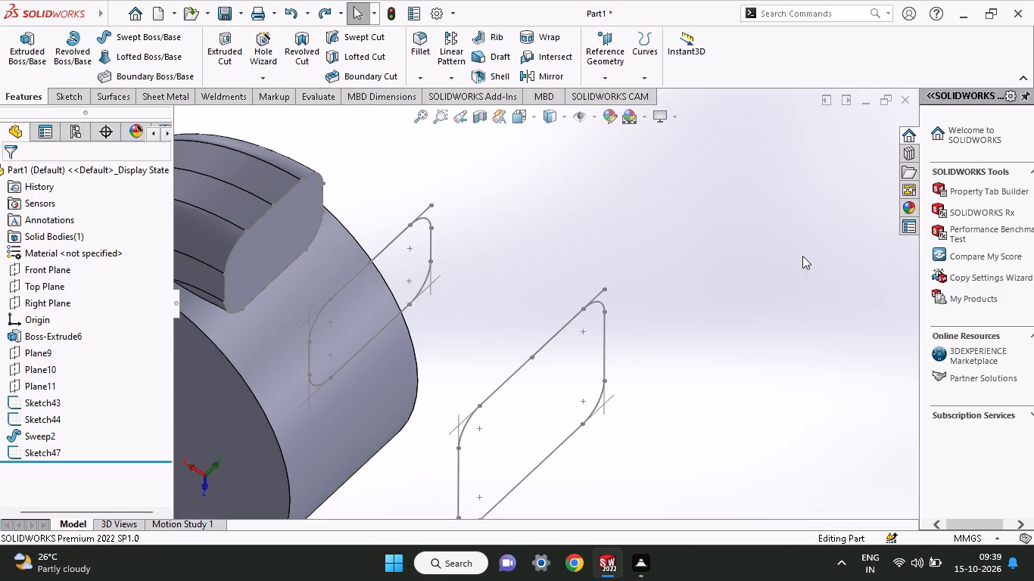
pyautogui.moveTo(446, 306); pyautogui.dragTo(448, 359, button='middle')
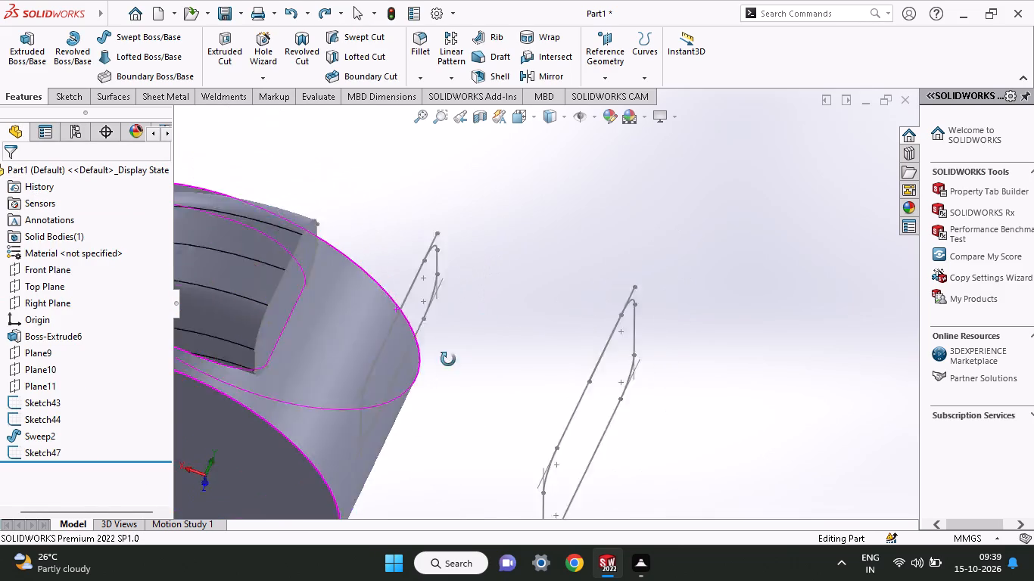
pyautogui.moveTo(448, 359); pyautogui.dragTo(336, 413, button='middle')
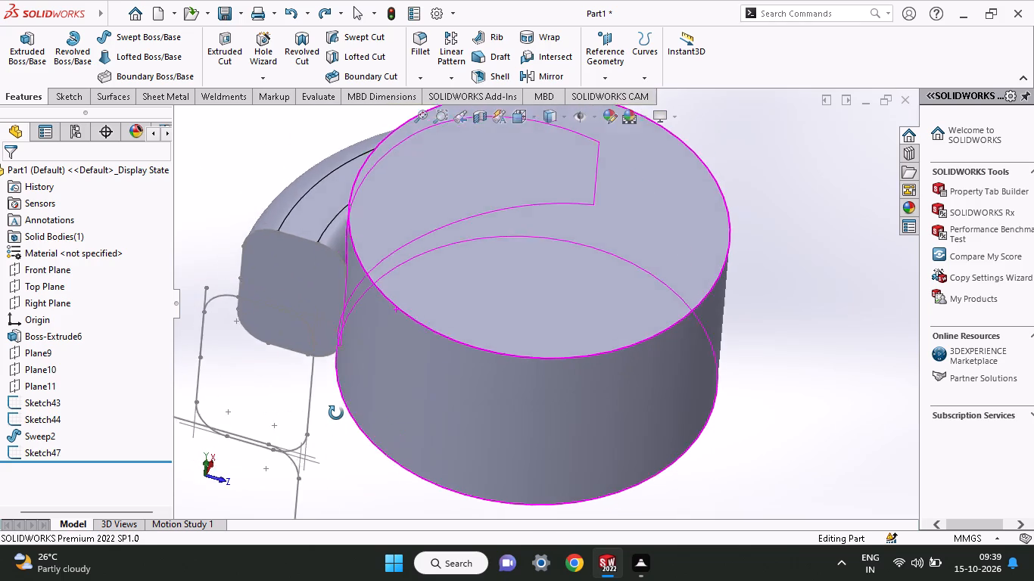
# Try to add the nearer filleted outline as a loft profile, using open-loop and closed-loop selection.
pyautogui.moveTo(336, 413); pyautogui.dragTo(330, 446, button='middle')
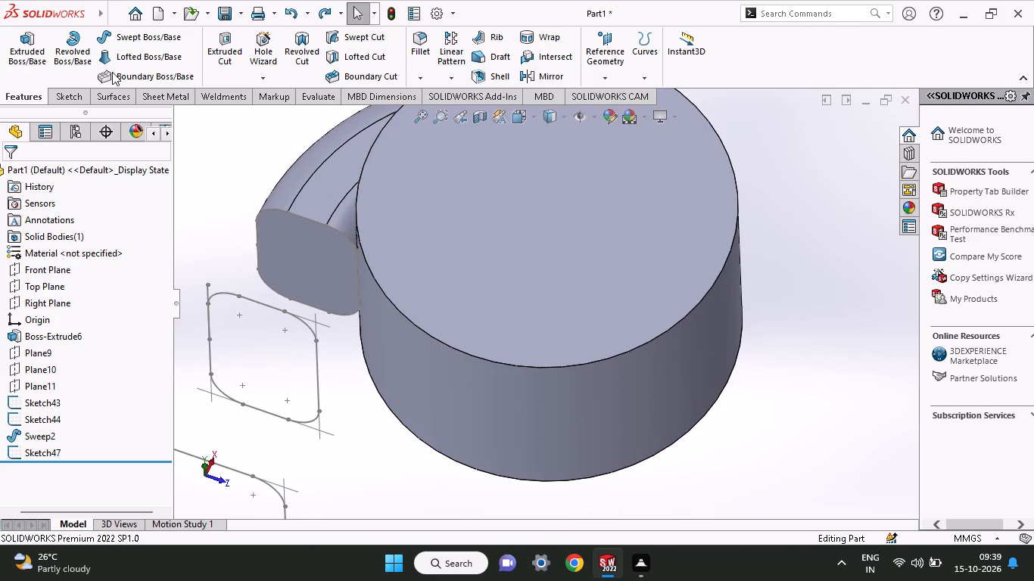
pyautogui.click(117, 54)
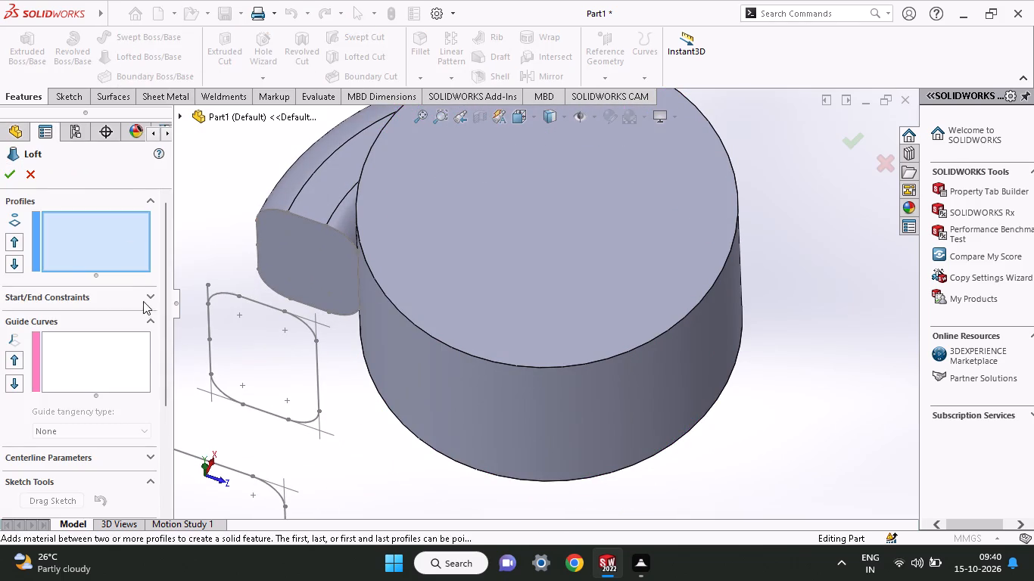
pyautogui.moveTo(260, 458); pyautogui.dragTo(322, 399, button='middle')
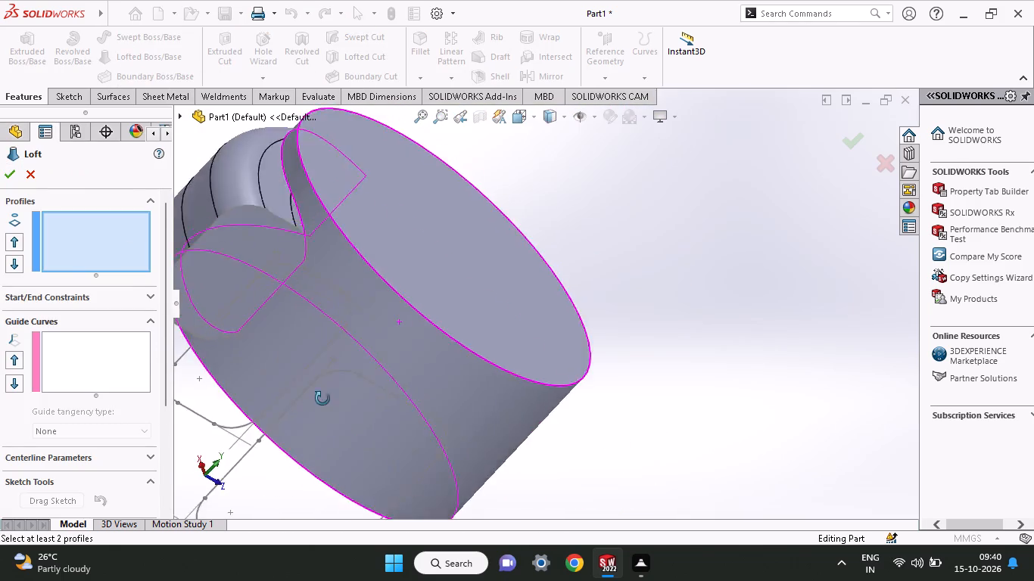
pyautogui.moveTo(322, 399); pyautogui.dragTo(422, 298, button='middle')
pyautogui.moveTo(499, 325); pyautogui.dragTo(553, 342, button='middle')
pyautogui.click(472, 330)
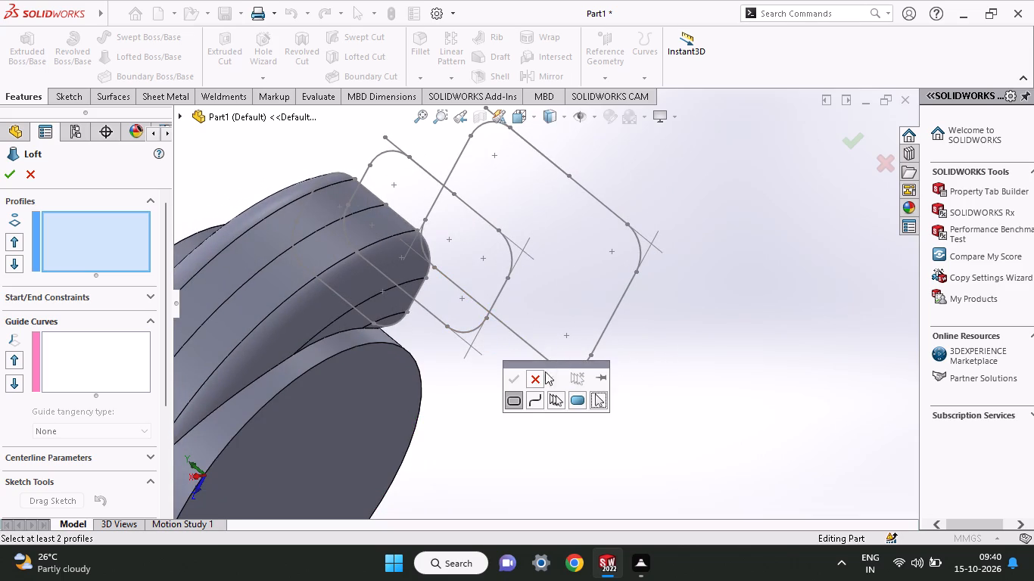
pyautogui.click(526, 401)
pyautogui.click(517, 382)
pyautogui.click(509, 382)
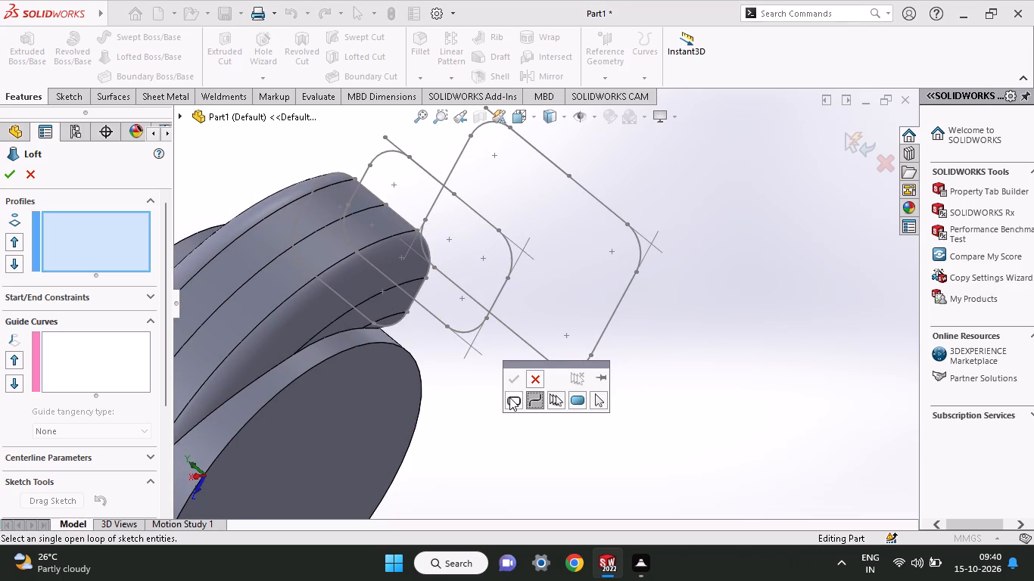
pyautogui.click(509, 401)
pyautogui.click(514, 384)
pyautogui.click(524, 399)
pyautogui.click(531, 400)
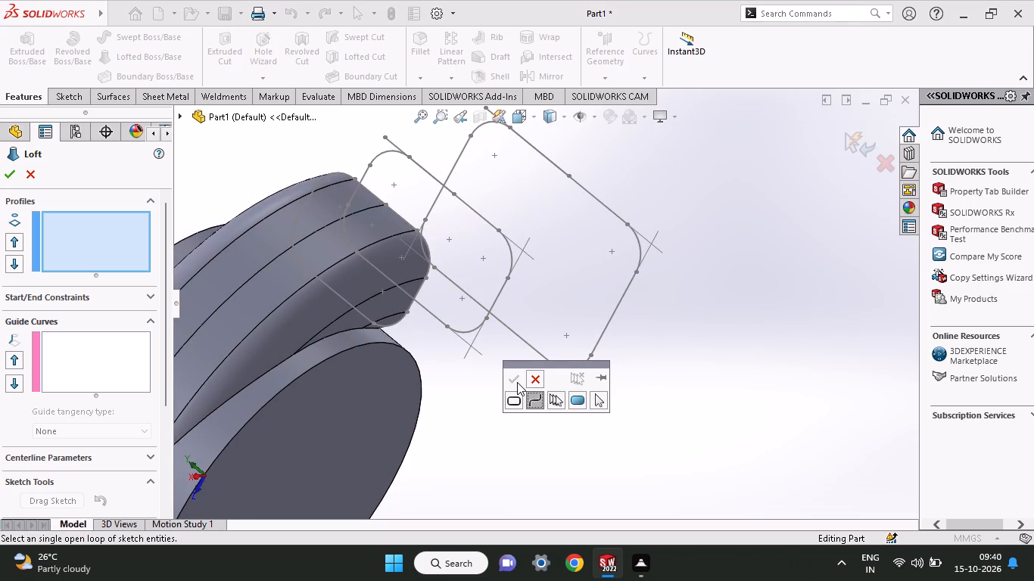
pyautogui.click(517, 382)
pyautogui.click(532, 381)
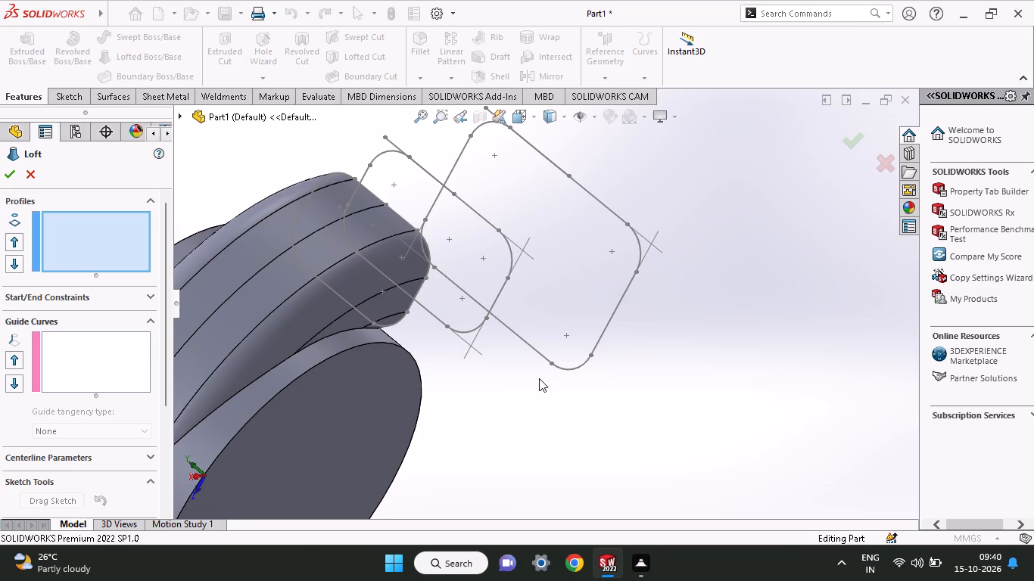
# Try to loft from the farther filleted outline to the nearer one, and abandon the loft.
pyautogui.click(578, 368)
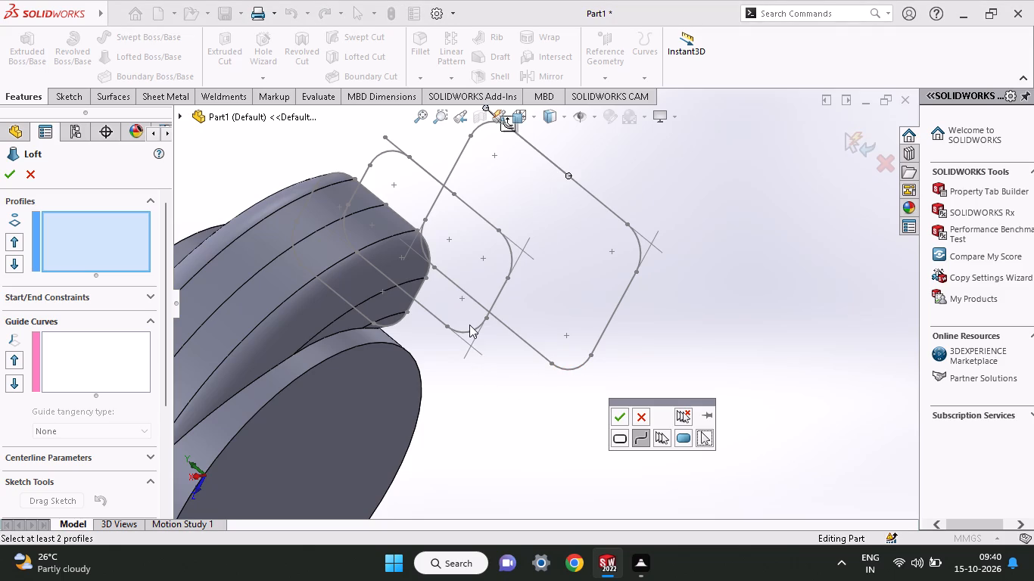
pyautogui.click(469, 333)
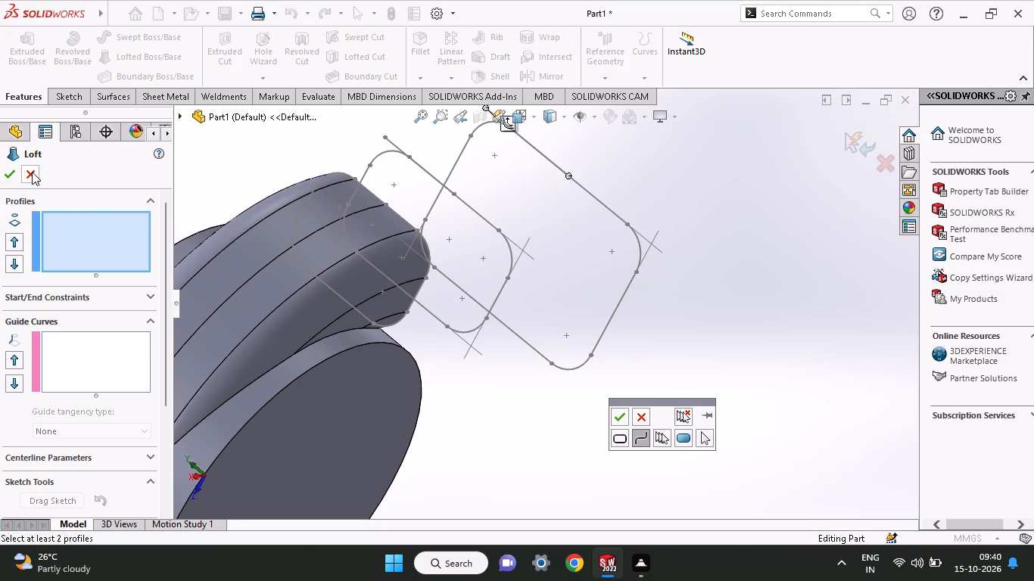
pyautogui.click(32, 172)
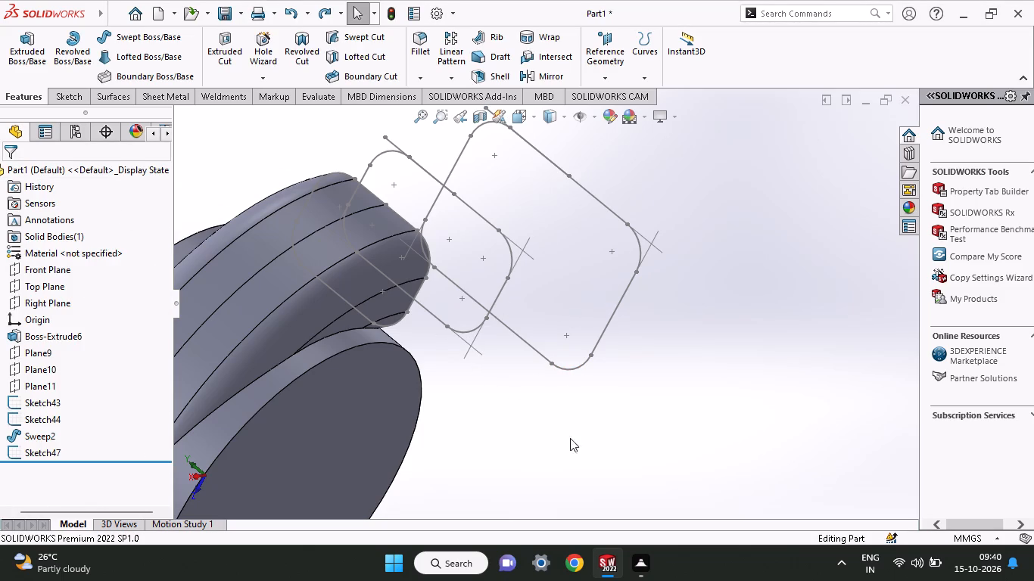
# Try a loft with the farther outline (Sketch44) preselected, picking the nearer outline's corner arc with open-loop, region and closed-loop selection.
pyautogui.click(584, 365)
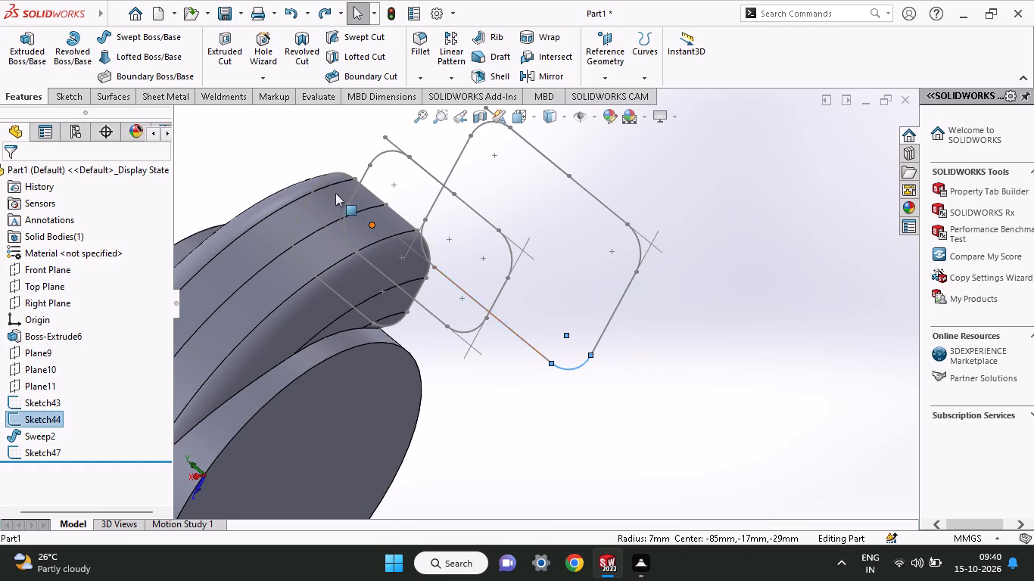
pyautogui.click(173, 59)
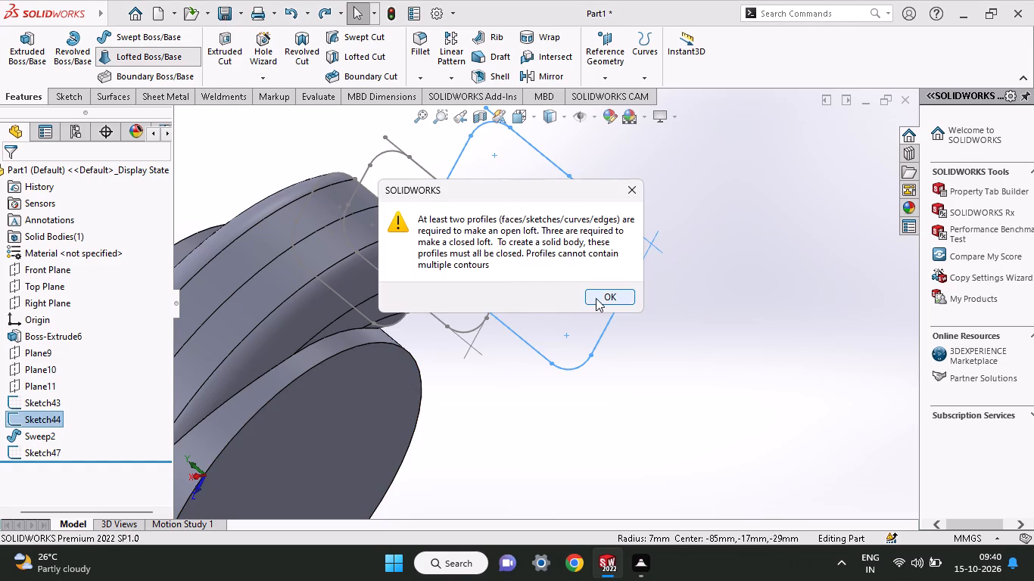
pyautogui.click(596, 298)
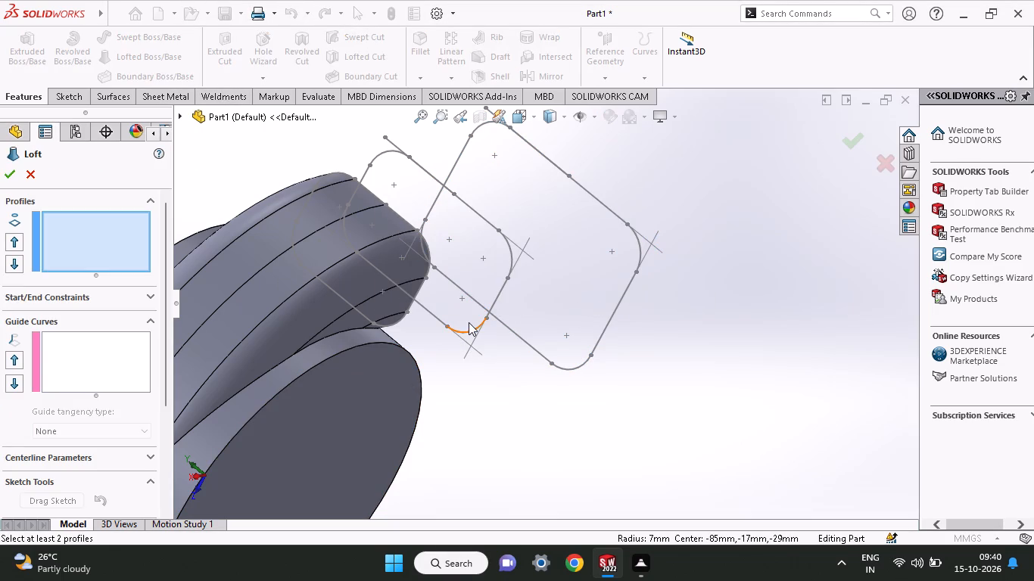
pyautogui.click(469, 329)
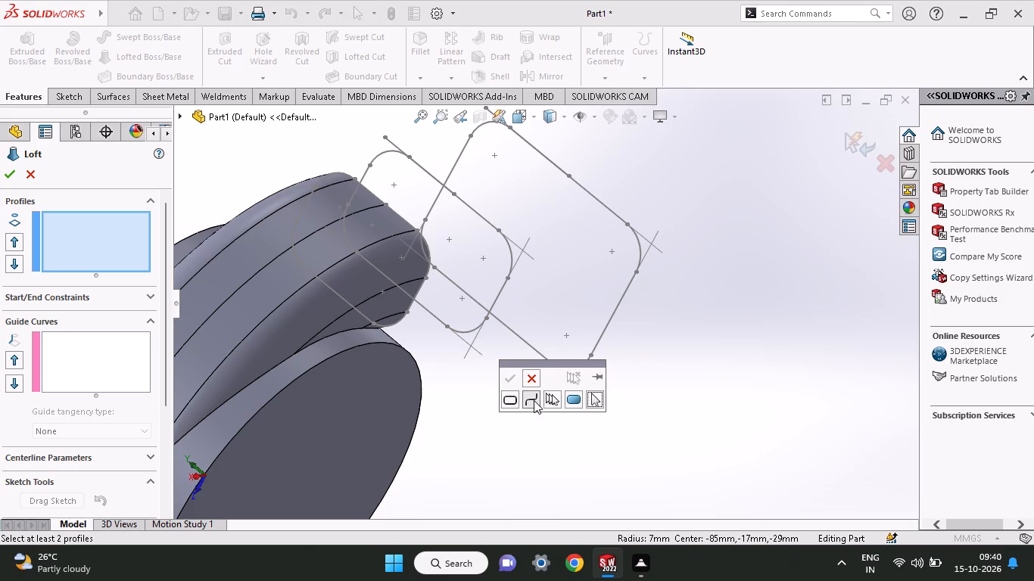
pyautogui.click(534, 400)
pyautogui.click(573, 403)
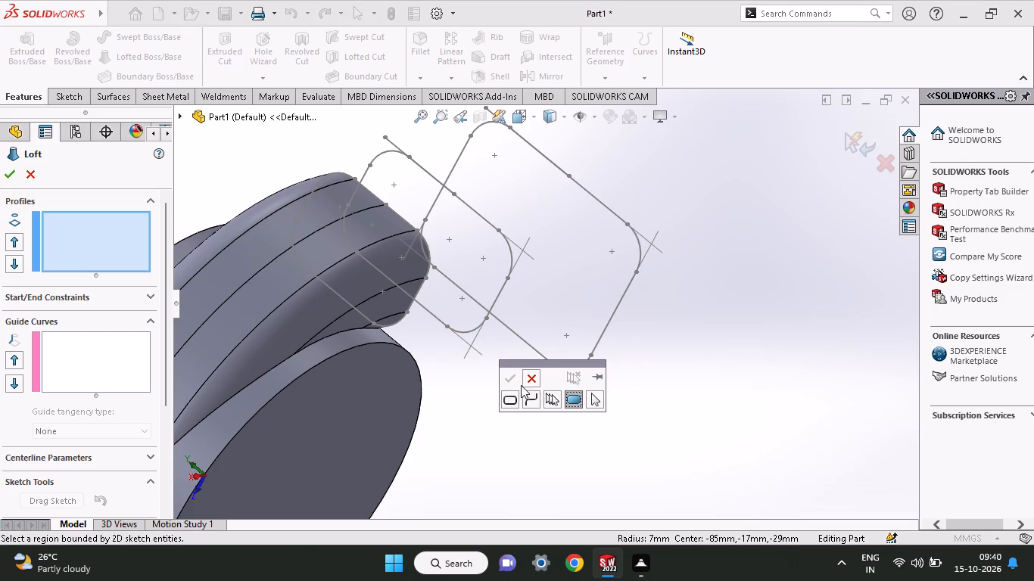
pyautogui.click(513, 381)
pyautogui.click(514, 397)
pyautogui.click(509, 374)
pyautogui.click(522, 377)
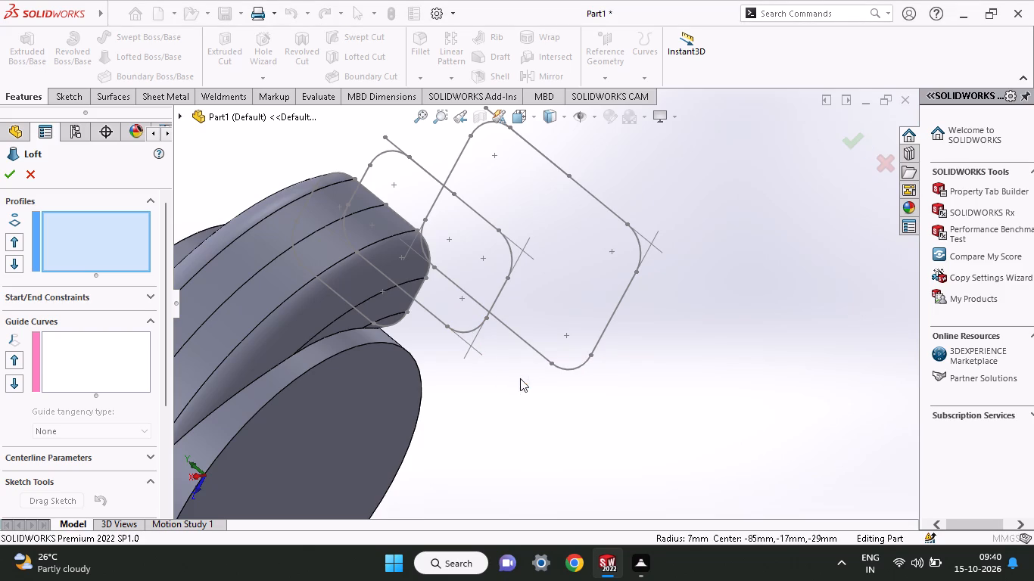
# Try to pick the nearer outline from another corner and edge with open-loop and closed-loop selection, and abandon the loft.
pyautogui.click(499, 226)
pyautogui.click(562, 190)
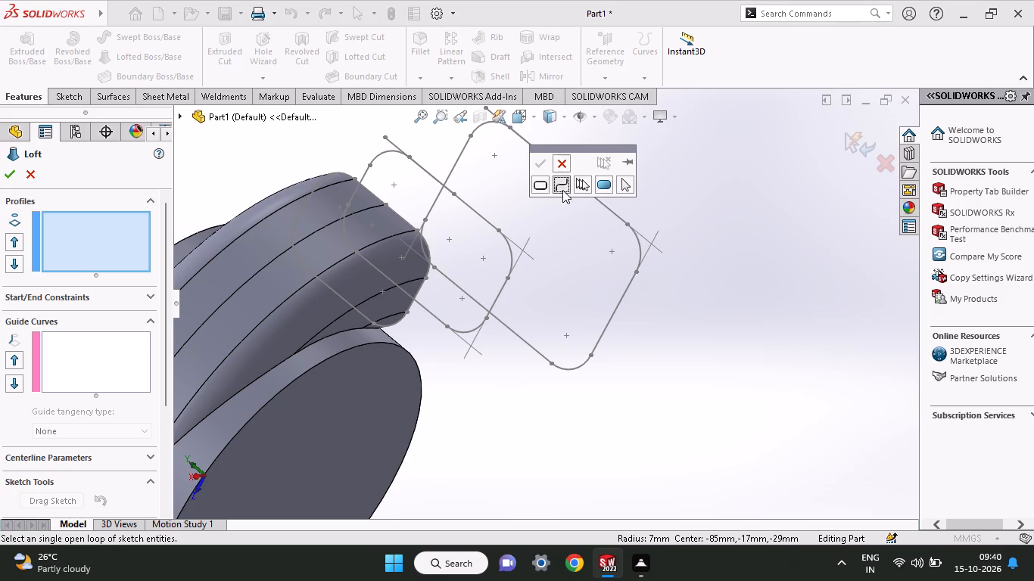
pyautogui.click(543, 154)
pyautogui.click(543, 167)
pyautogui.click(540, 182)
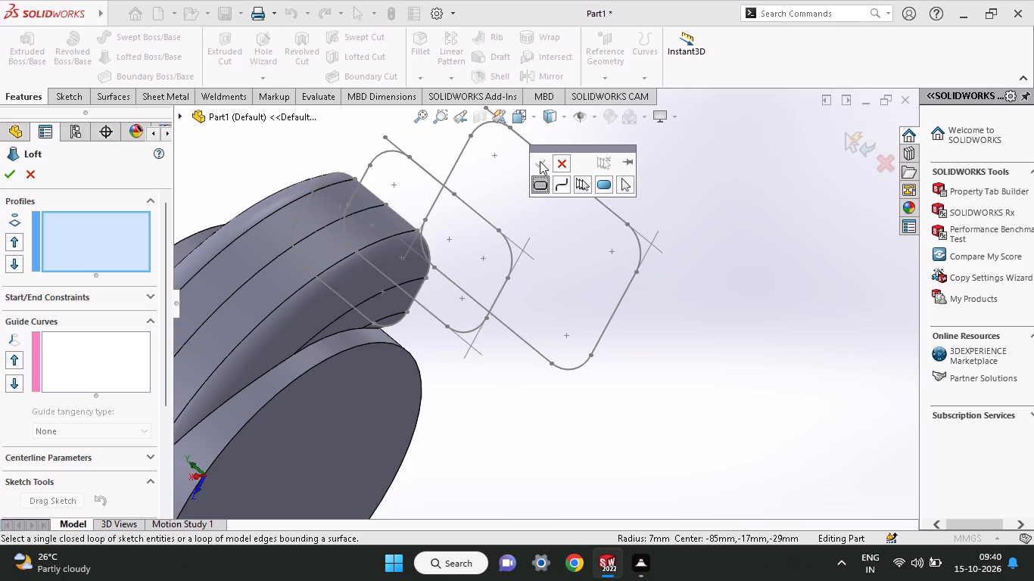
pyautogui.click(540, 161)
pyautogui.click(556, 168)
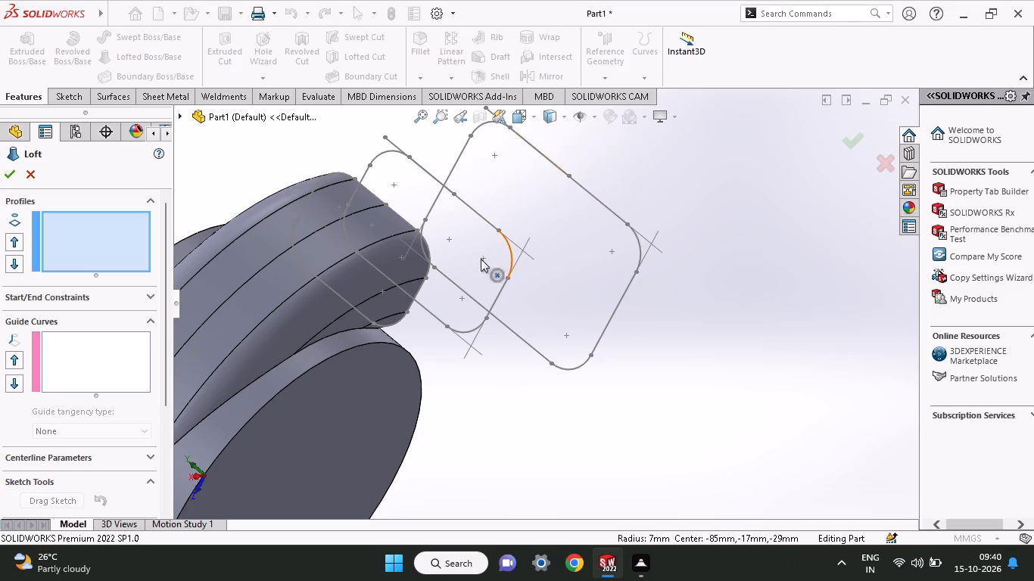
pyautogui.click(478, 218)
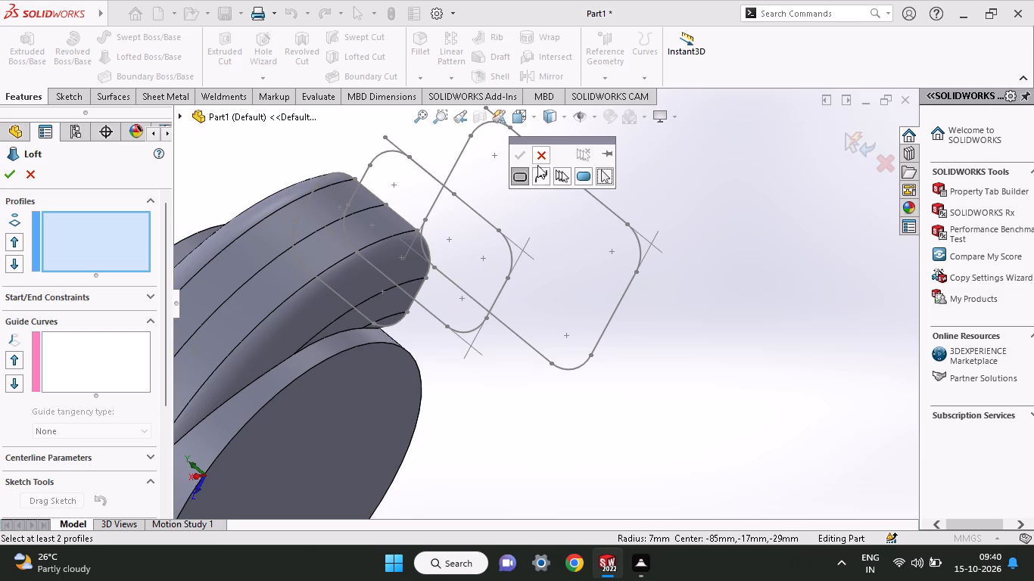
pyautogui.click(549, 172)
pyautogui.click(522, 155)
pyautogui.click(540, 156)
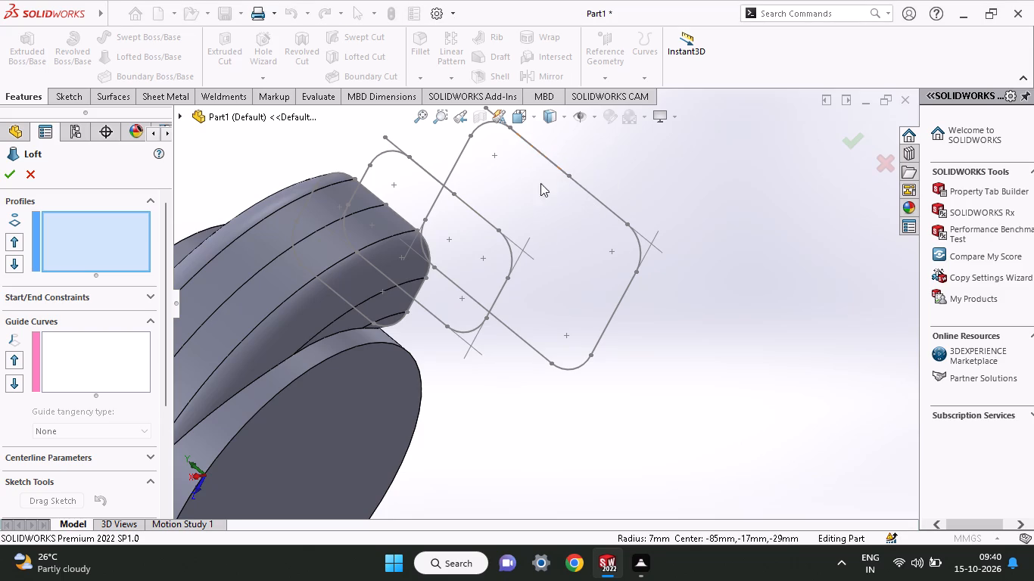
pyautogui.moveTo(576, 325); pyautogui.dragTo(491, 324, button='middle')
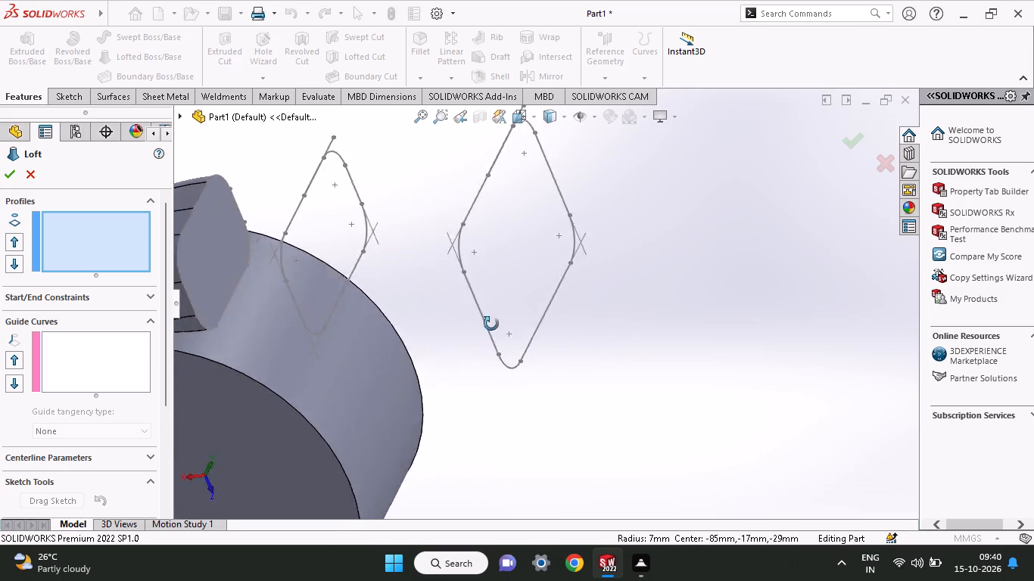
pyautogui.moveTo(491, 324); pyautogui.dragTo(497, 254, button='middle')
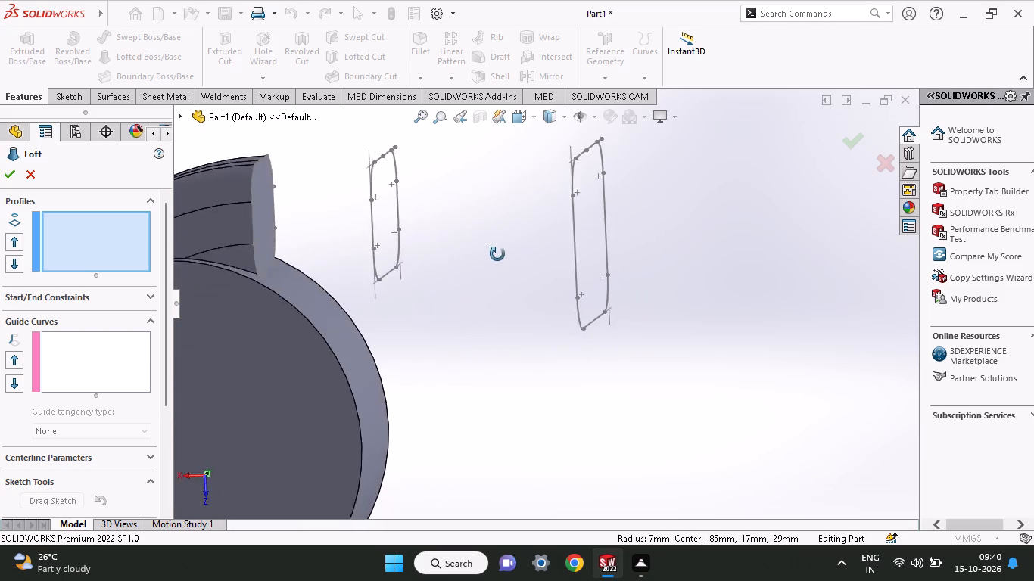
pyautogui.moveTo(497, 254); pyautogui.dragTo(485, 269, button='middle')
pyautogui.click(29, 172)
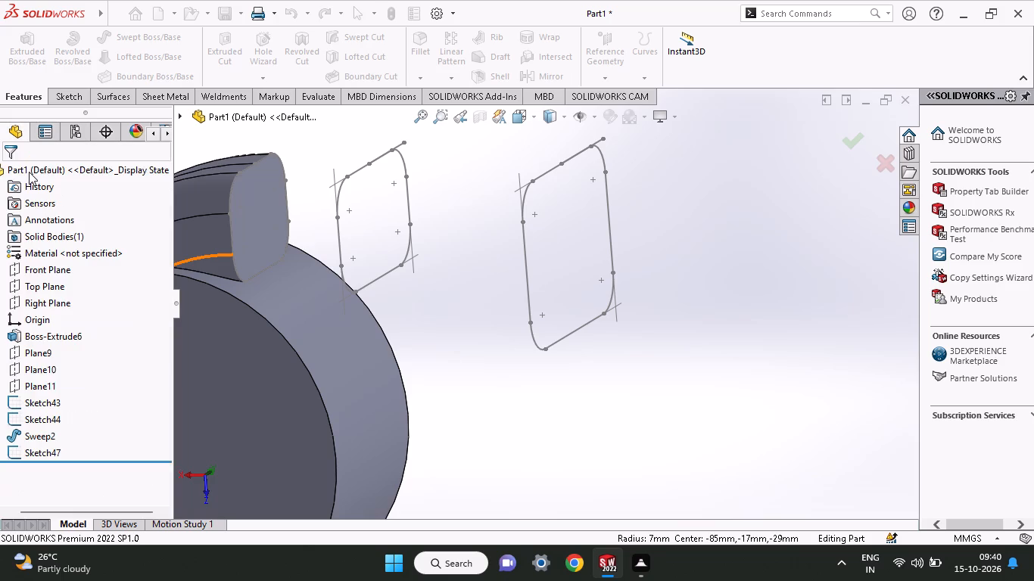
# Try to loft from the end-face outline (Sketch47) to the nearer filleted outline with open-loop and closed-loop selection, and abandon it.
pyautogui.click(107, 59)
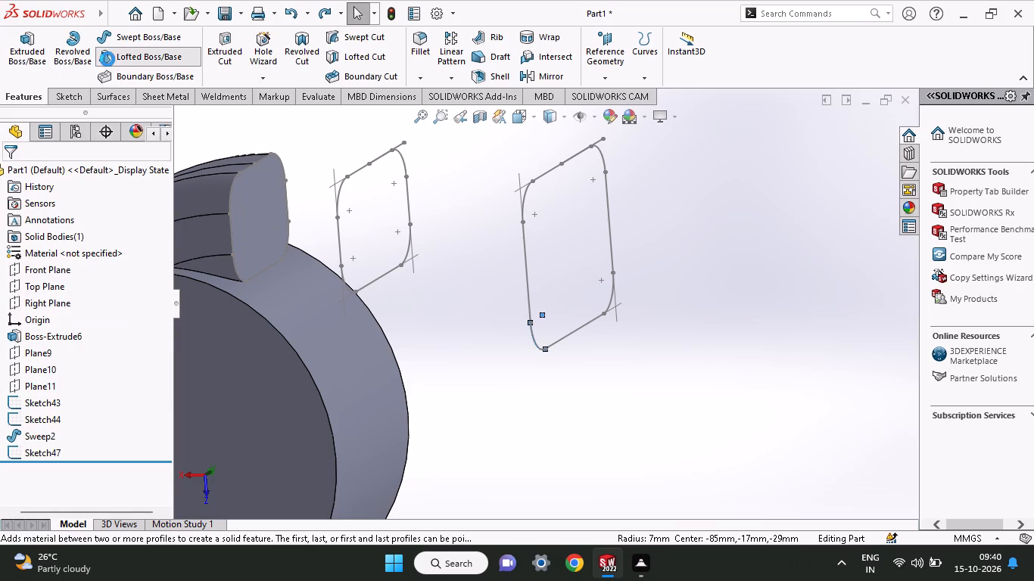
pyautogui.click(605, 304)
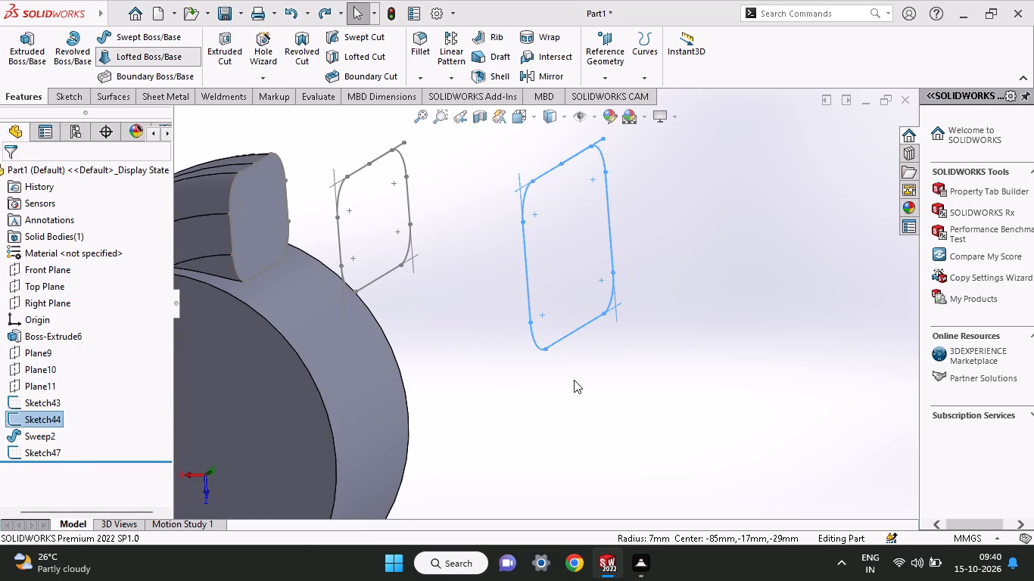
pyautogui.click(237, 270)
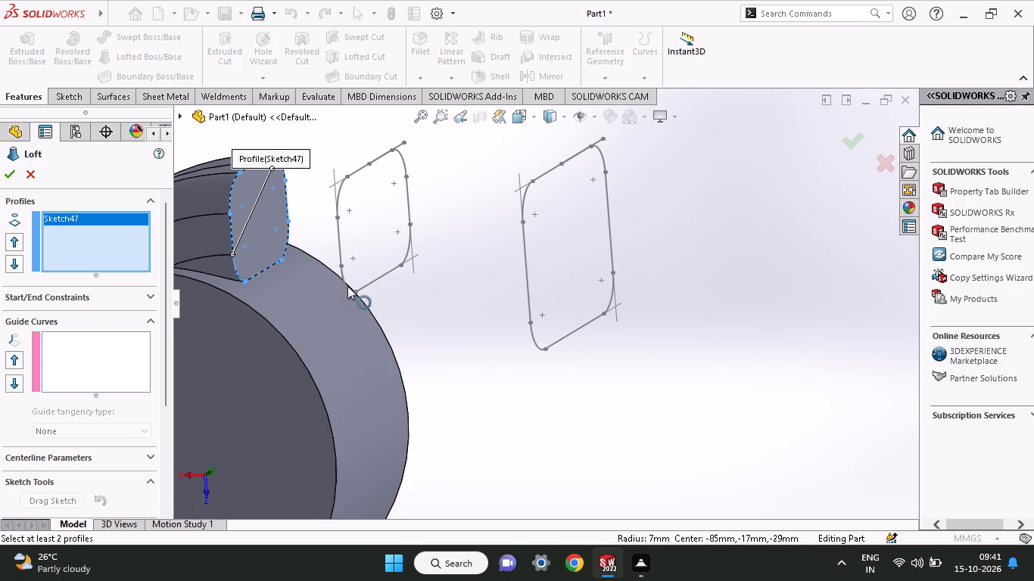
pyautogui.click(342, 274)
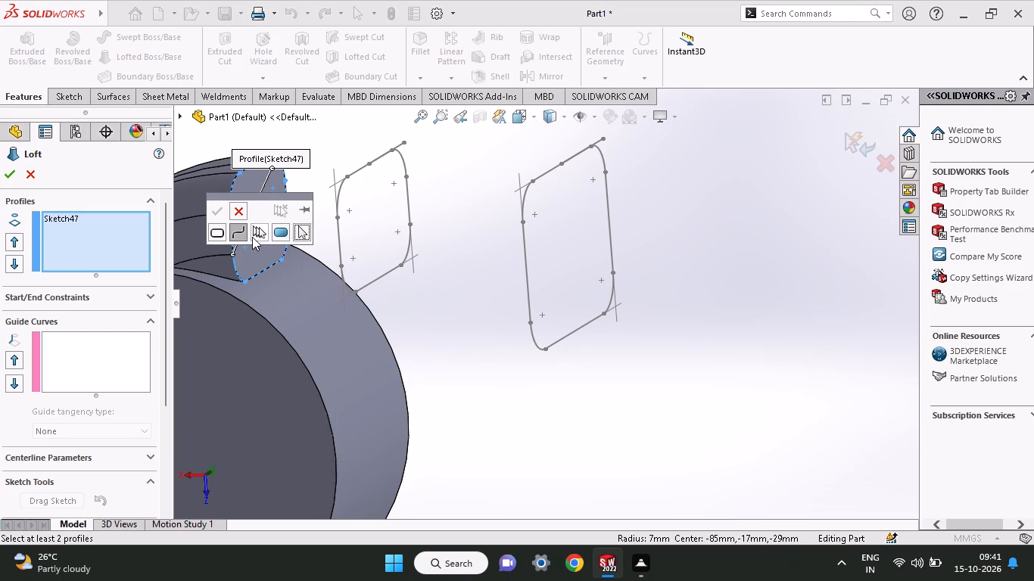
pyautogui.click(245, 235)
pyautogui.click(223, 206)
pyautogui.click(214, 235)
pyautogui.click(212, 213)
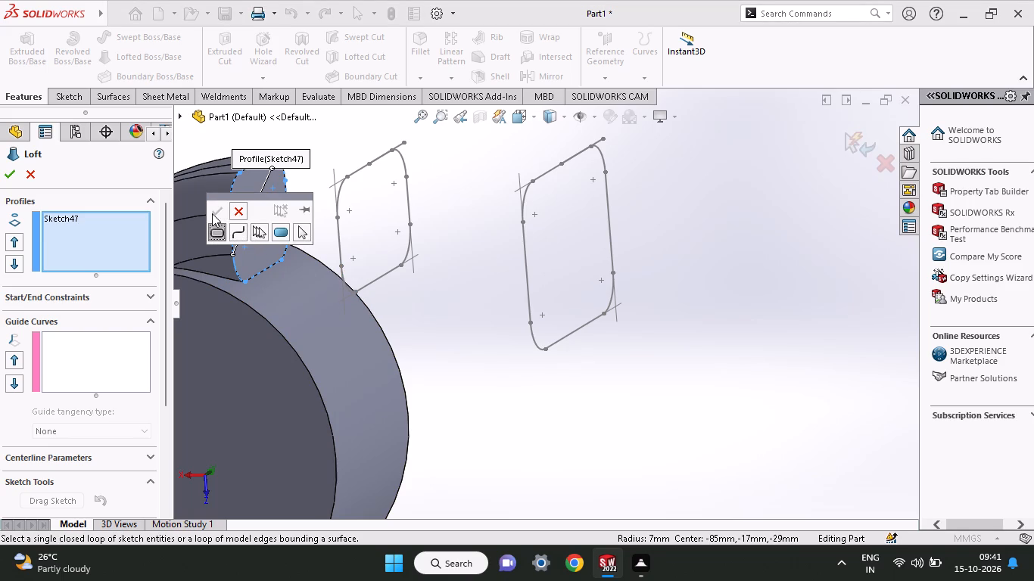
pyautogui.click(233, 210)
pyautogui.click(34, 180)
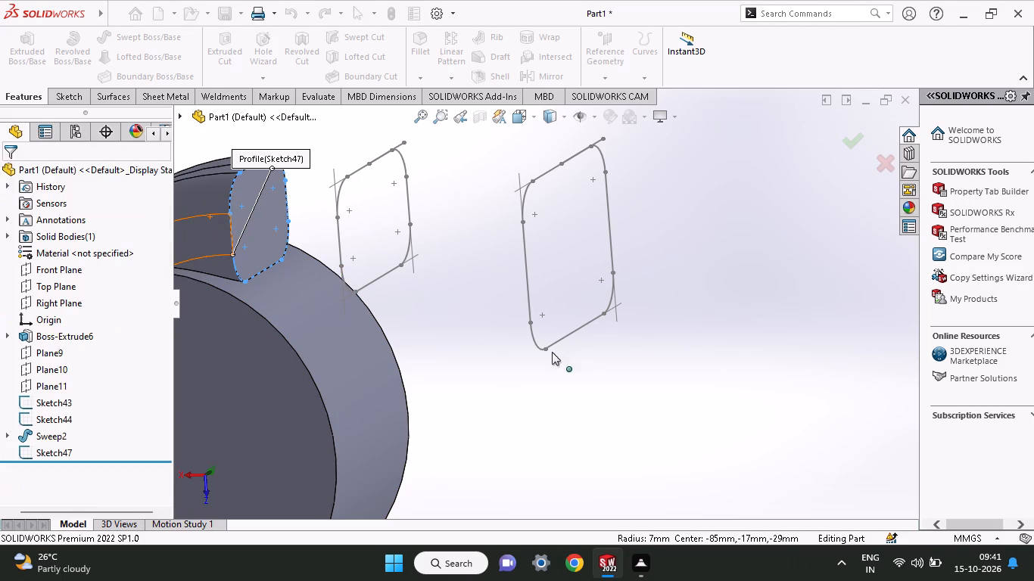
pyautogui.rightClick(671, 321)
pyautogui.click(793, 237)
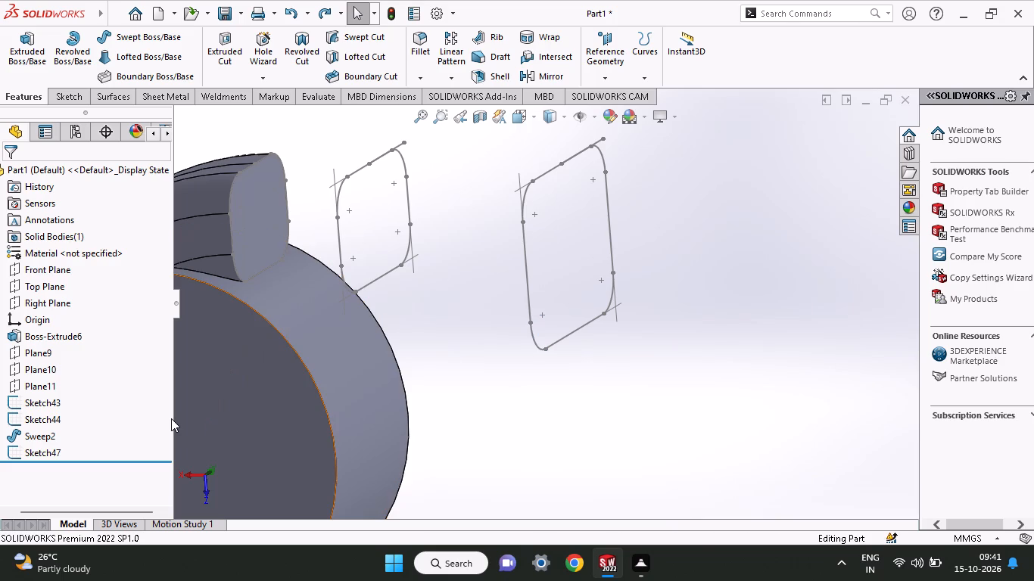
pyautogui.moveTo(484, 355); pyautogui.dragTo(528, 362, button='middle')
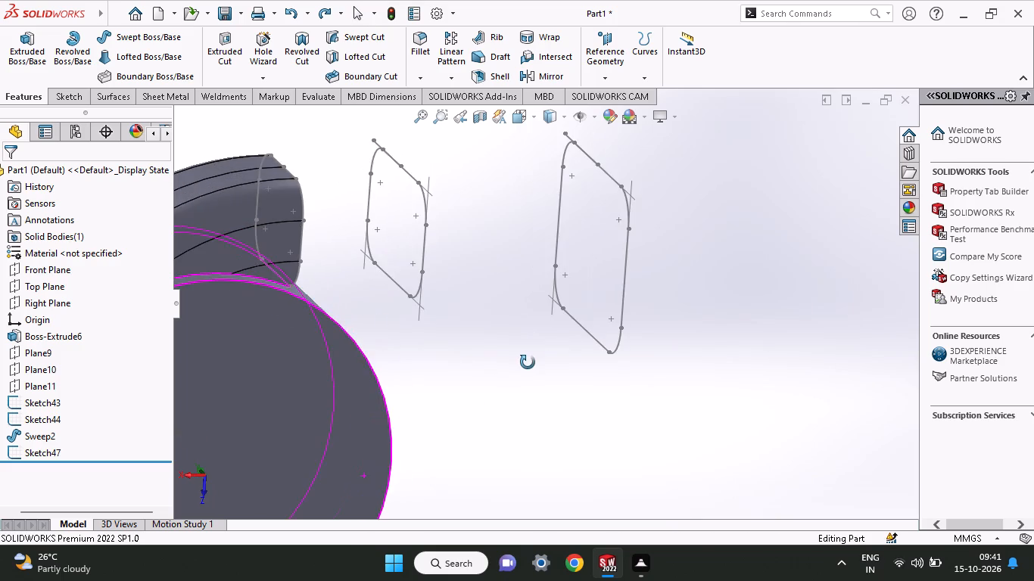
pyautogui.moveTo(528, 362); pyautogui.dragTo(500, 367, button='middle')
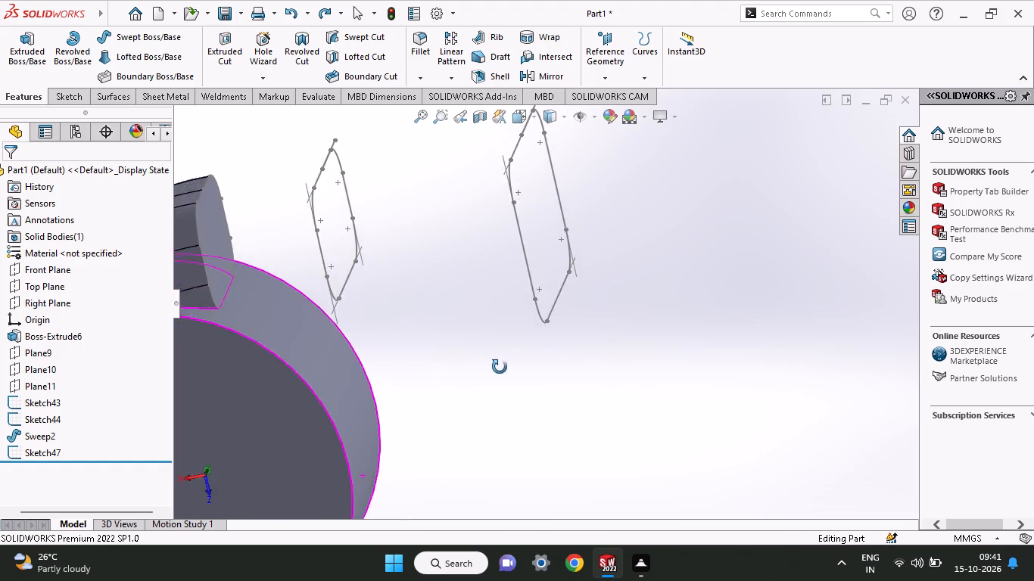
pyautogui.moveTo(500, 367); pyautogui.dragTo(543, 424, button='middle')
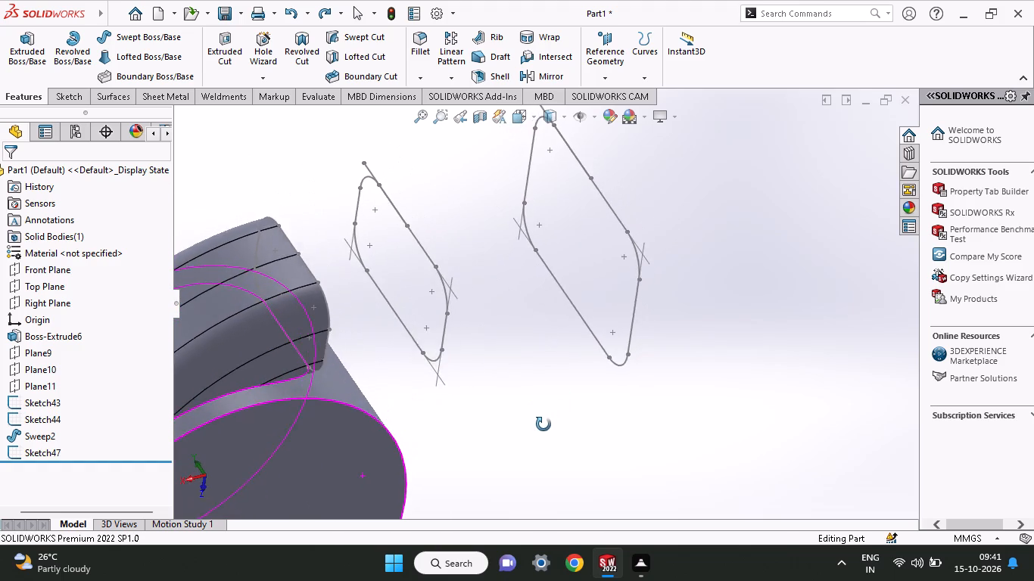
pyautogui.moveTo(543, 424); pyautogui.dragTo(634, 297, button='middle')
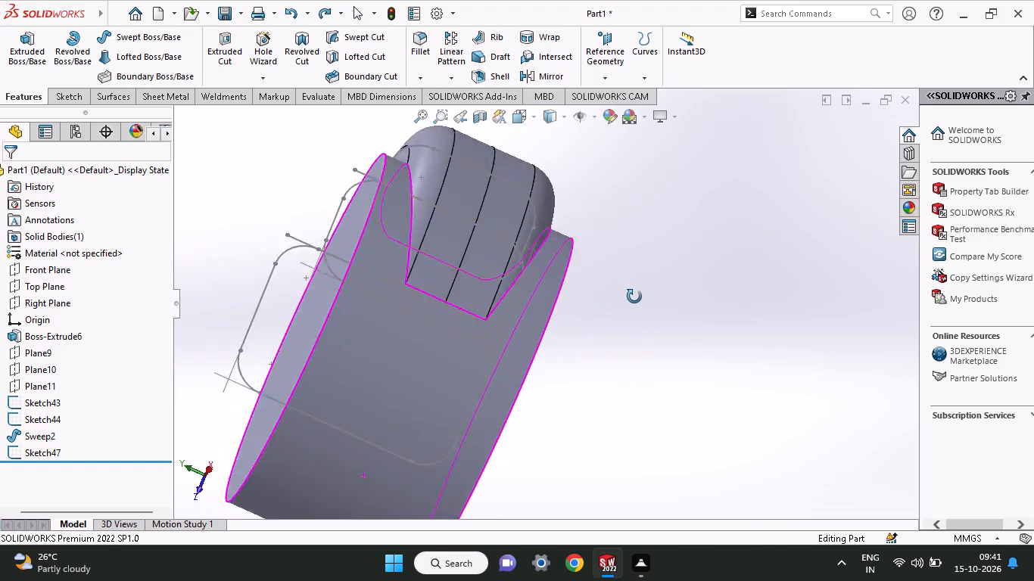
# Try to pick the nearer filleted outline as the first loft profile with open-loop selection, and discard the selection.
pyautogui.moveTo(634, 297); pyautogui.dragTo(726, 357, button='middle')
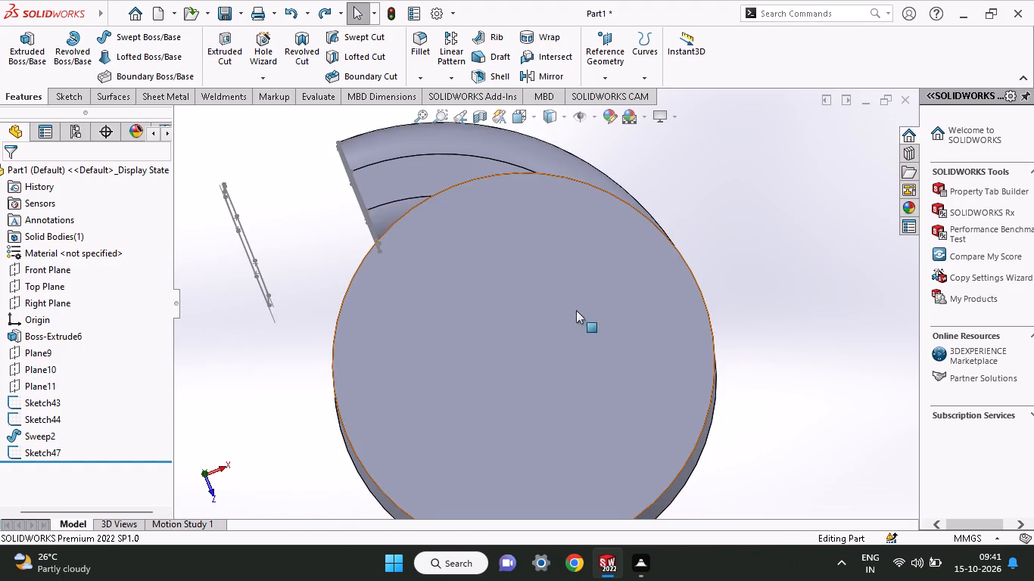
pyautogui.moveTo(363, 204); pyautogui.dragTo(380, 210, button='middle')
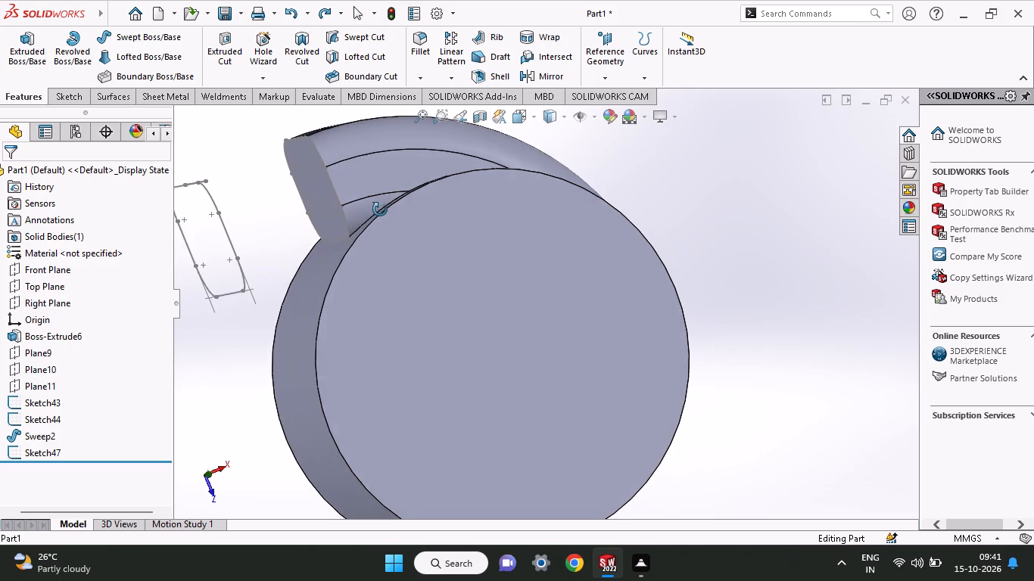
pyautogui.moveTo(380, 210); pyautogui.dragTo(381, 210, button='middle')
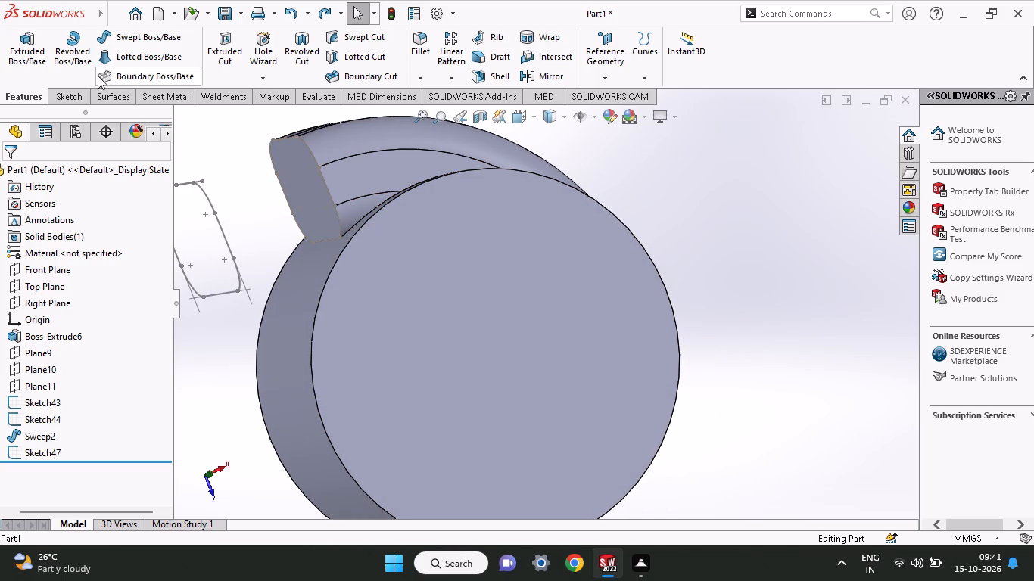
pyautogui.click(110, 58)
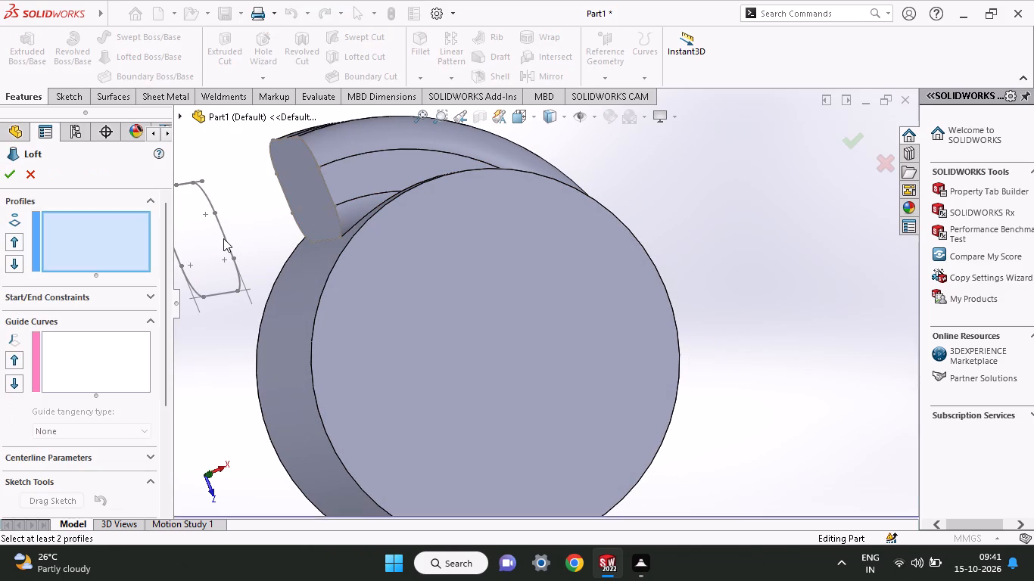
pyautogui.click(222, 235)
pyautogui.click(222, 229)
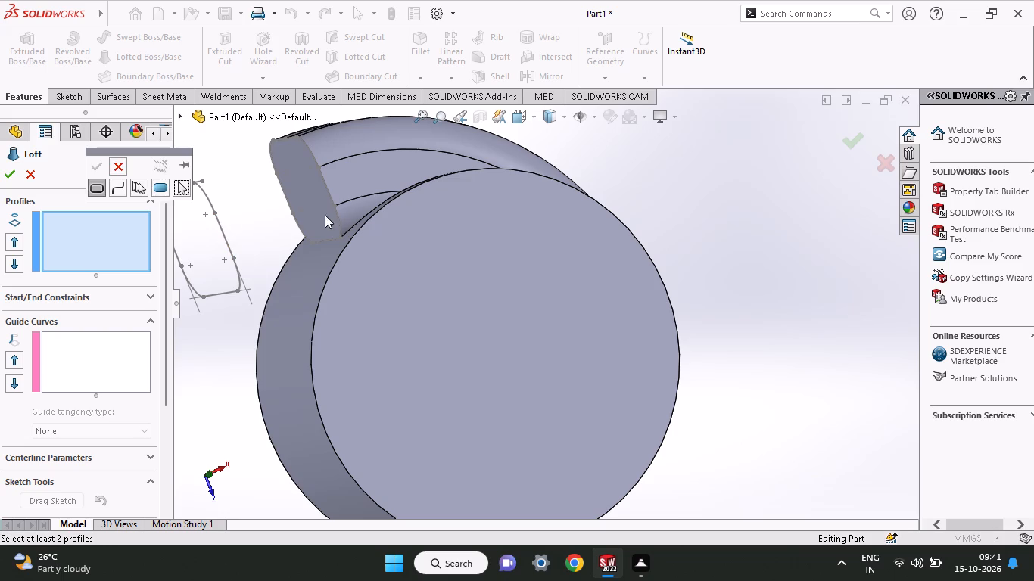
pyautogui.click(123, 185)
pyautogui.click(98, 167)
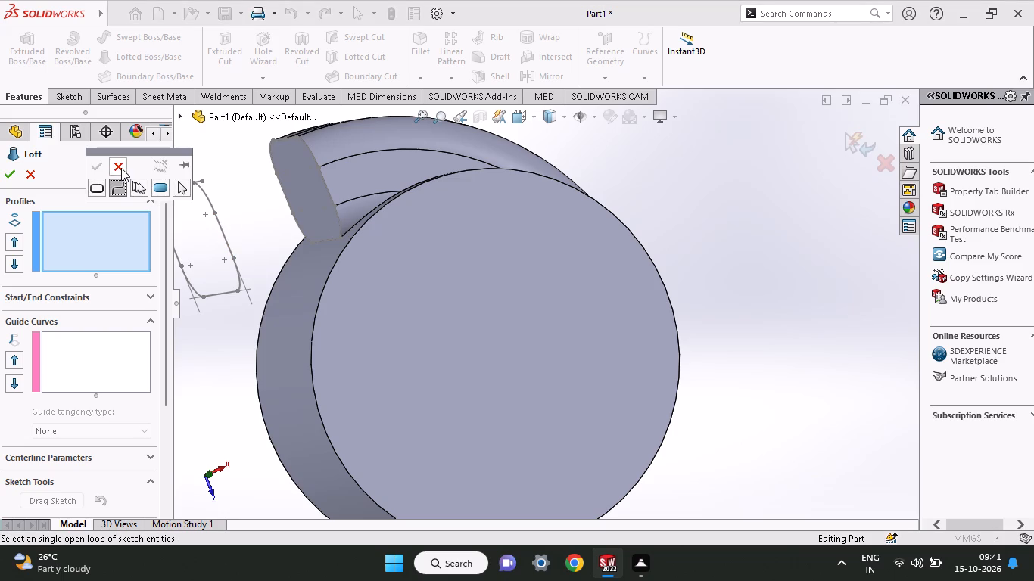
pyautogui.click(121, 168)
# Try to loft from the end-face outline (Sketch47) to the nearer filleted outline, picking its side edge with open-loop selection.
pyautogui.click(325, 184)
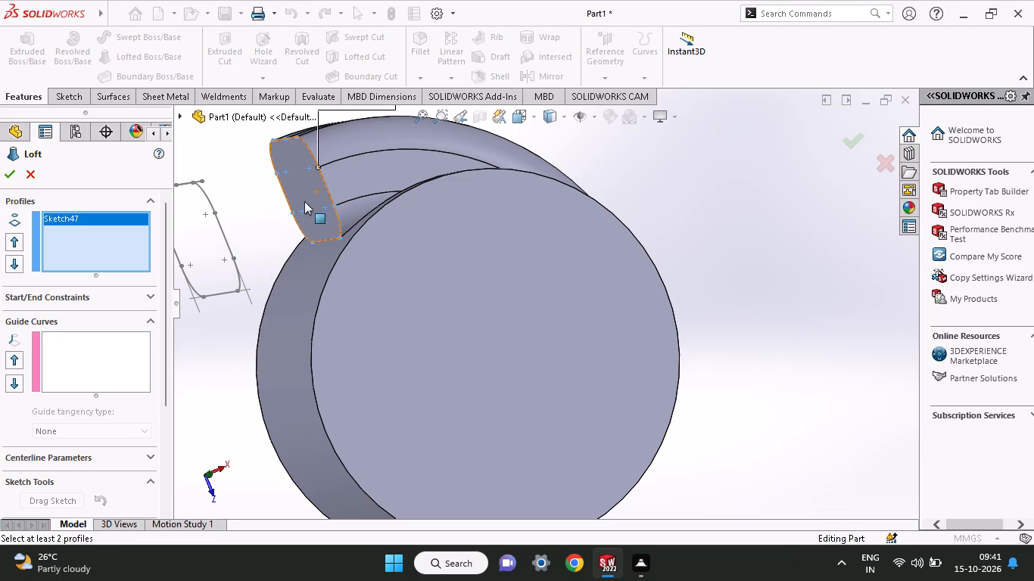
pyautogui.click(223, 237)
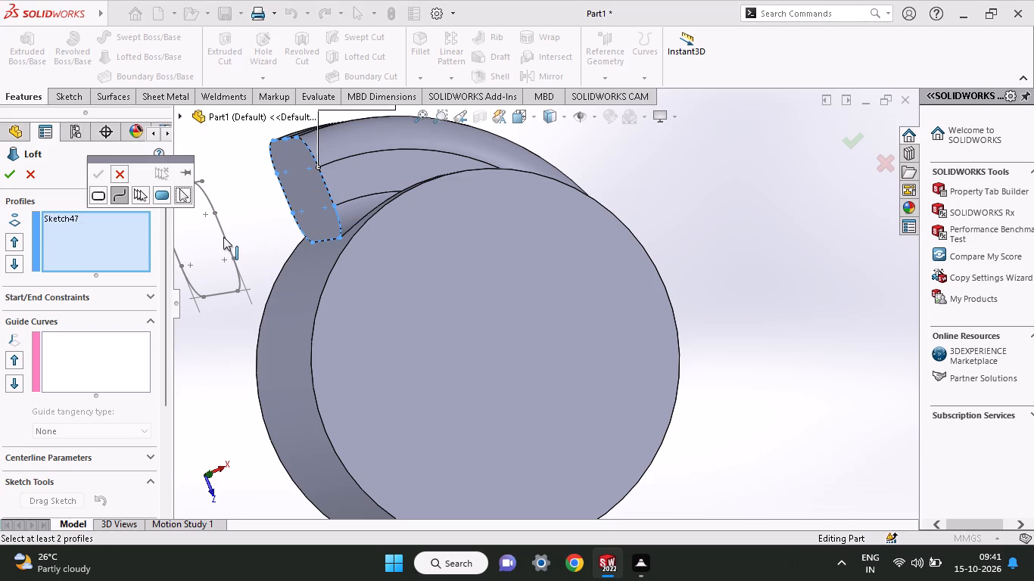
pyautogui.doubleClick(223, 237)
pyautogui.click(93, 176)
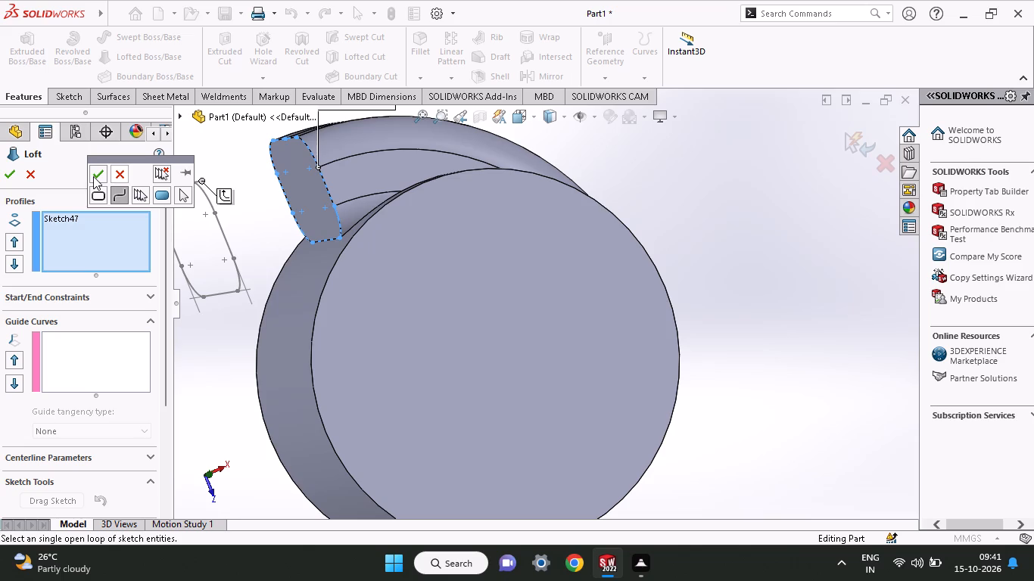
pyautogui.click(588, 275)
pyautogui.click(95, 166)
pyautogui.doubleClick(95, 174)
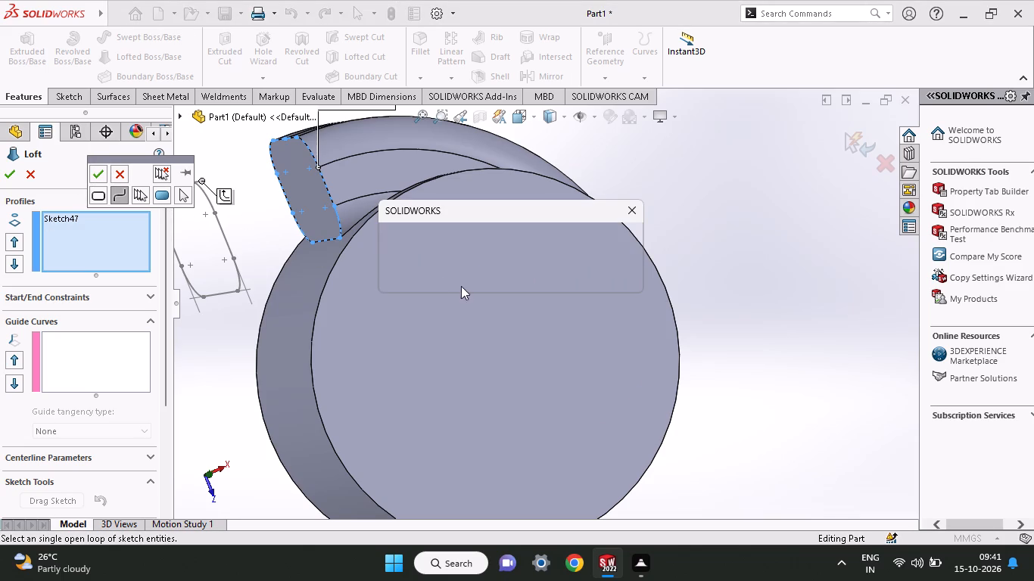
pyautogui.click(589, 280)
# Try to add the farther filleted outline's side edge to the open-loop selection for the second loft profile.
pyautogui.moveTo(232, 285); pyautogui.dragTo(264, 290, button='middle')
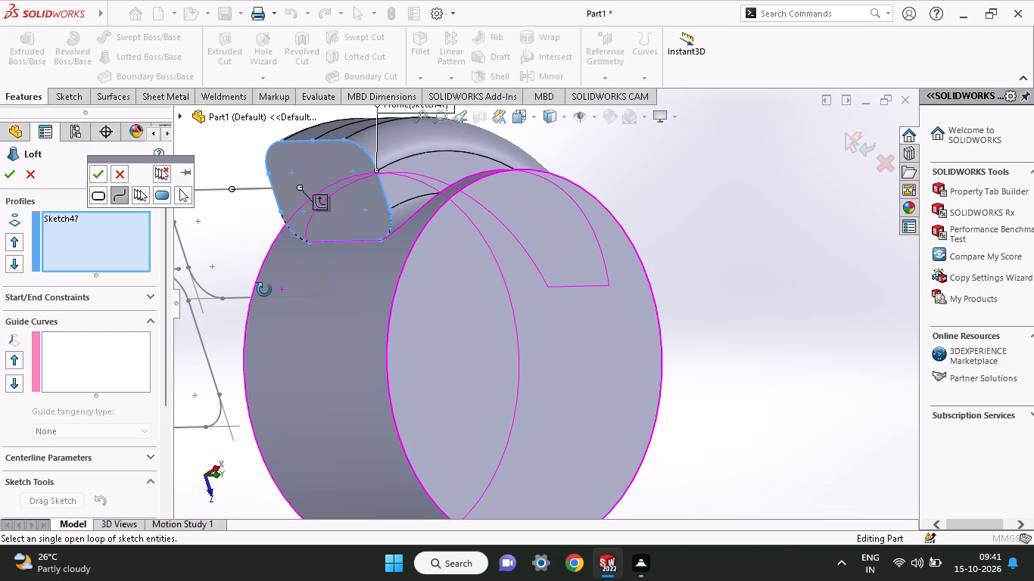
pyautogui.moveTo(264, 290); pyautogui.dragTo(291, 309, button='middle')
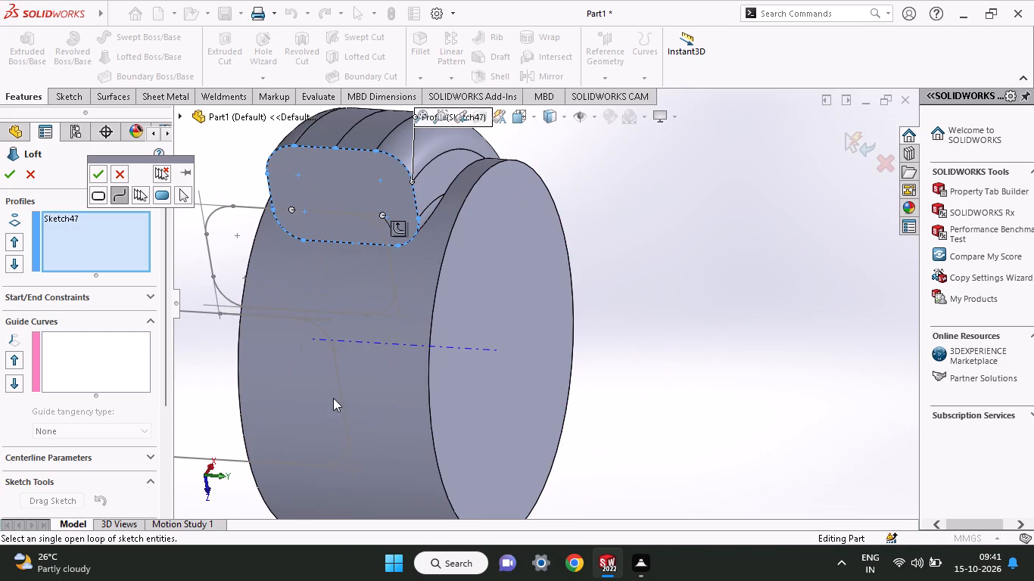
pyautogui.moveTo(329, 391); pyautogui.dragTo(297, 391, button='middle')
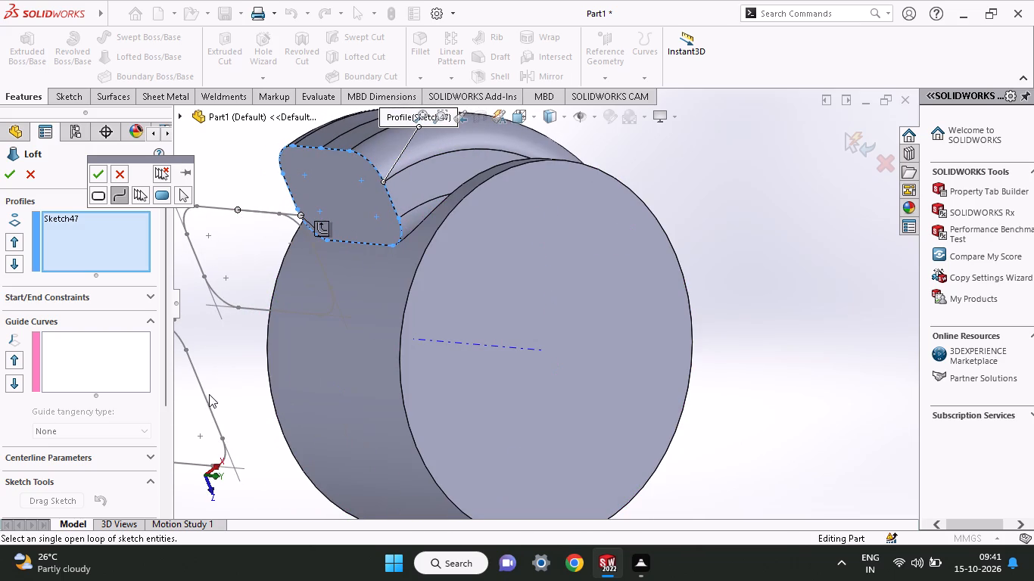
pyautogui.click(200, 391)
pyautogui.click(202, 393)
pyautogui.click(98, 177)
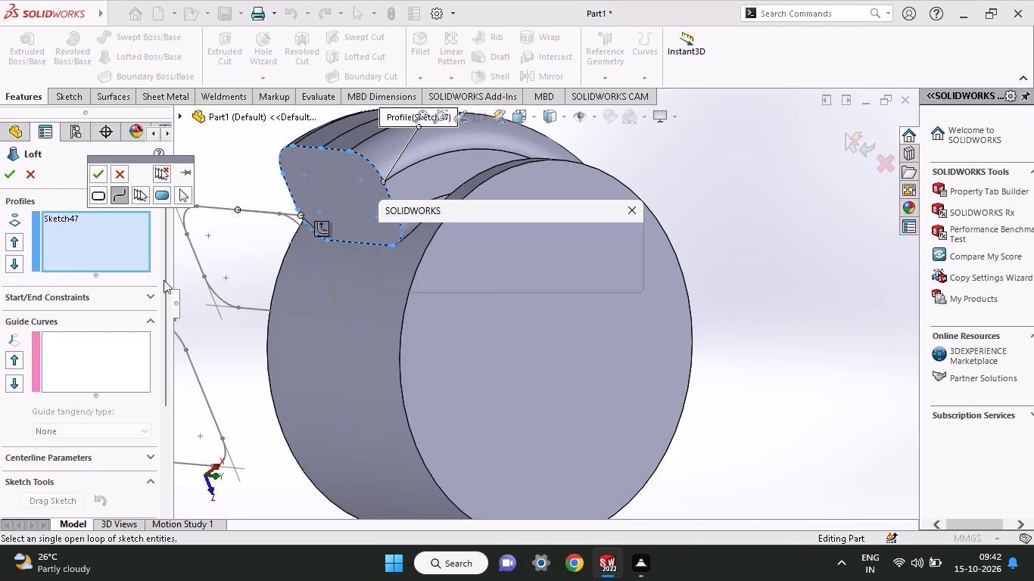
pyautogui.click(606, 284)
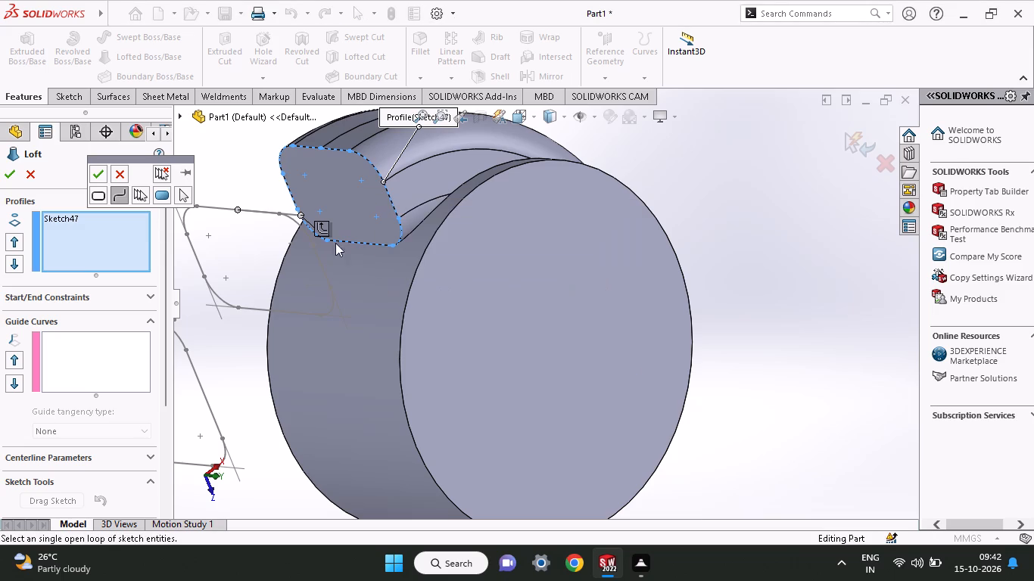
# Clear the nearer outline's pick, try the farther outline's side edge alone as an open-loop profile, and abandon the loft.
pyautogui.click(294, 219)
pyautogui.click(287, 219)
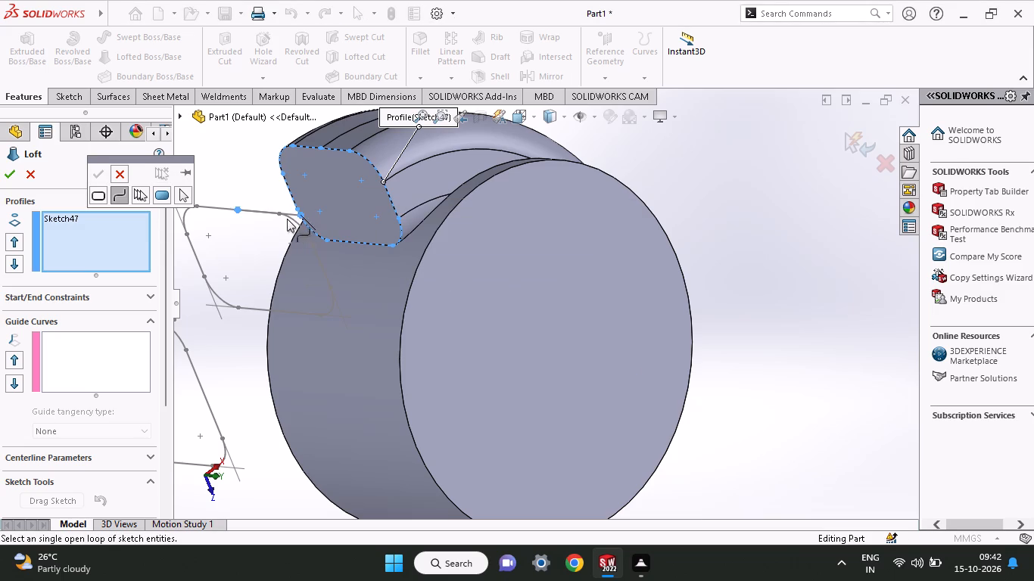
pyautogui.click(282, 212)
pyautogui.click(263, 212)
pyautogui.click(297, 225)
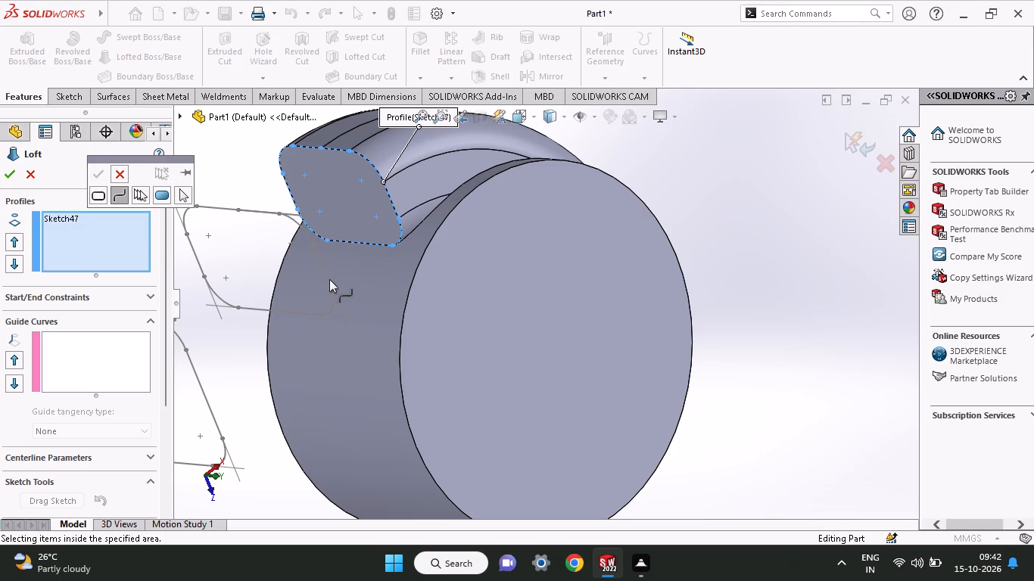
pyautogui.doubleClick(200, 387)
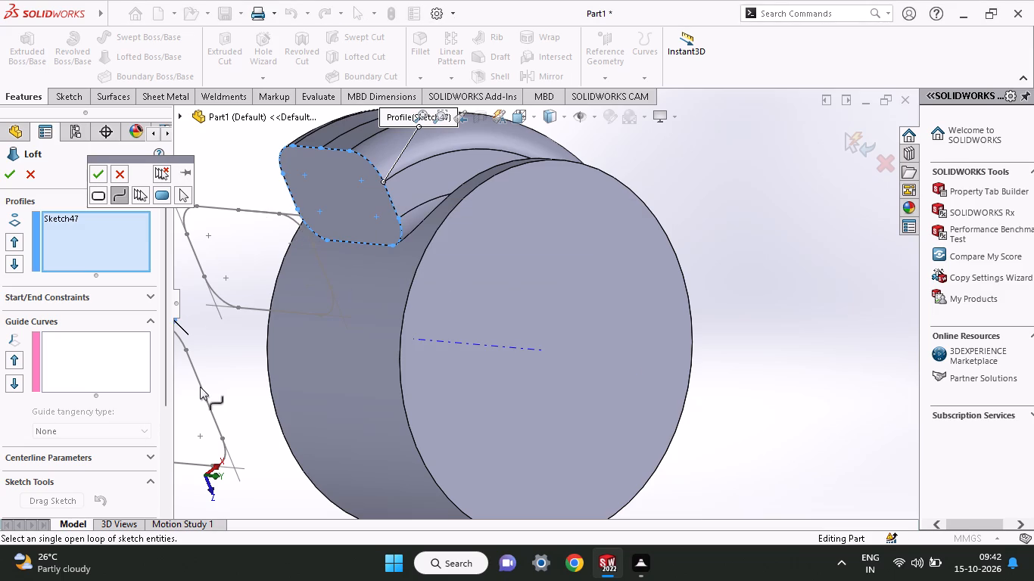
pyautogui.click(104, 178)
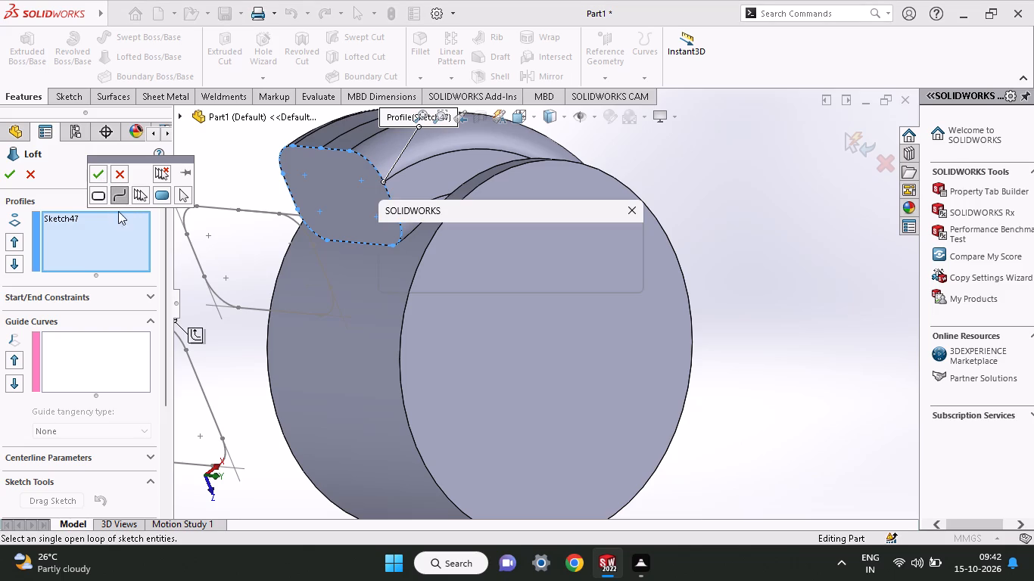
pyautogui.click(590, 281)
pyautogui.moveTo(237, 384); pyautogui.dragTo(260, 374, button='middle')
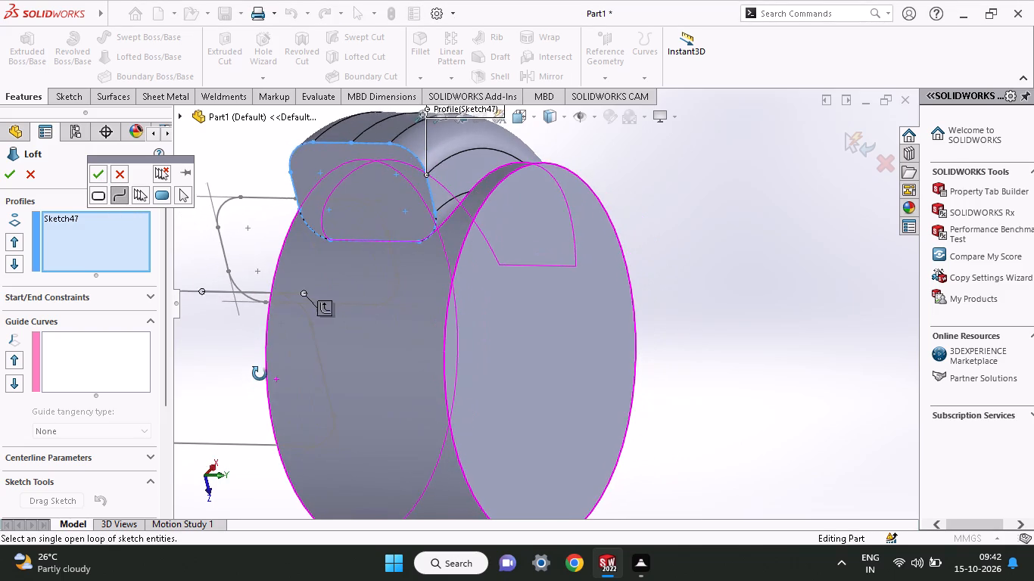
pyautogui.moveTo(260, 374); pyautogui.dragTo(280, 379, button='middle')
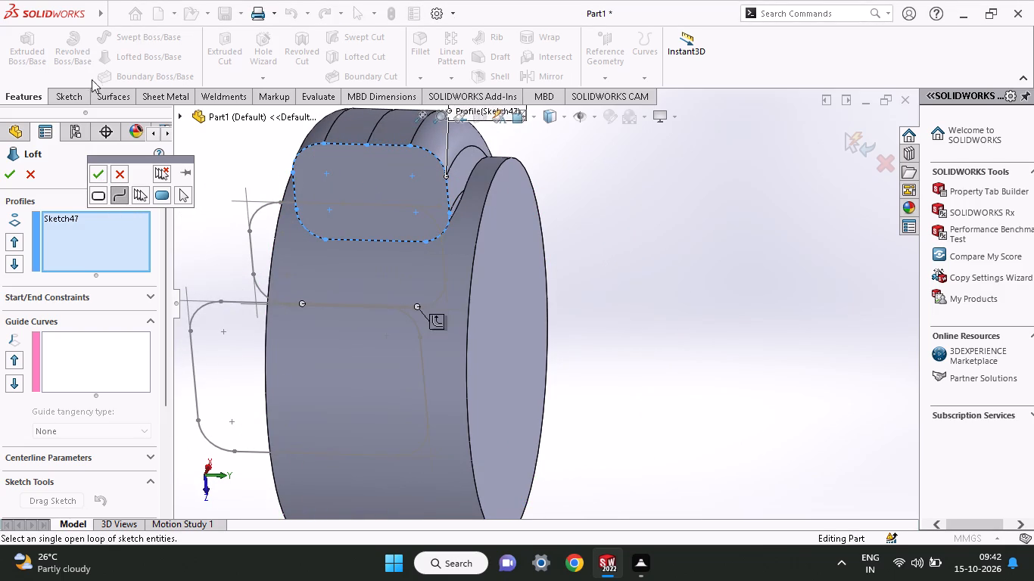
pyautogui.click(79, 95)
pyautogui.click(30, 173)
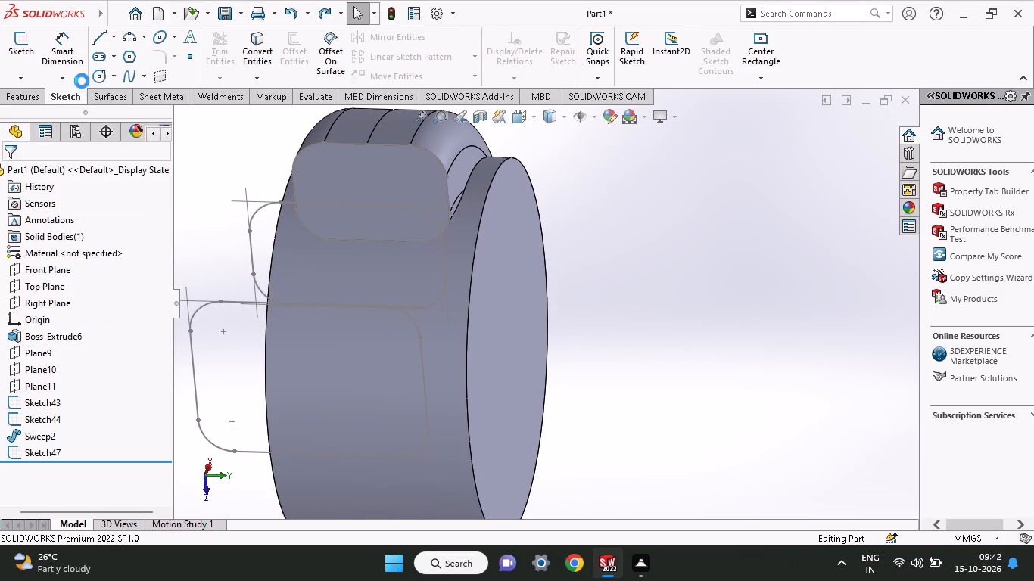
# Undo the removal of the 3D sketch and the exit from it, going back to editing 3DSketch2.
pyautogui.click(220, 42)
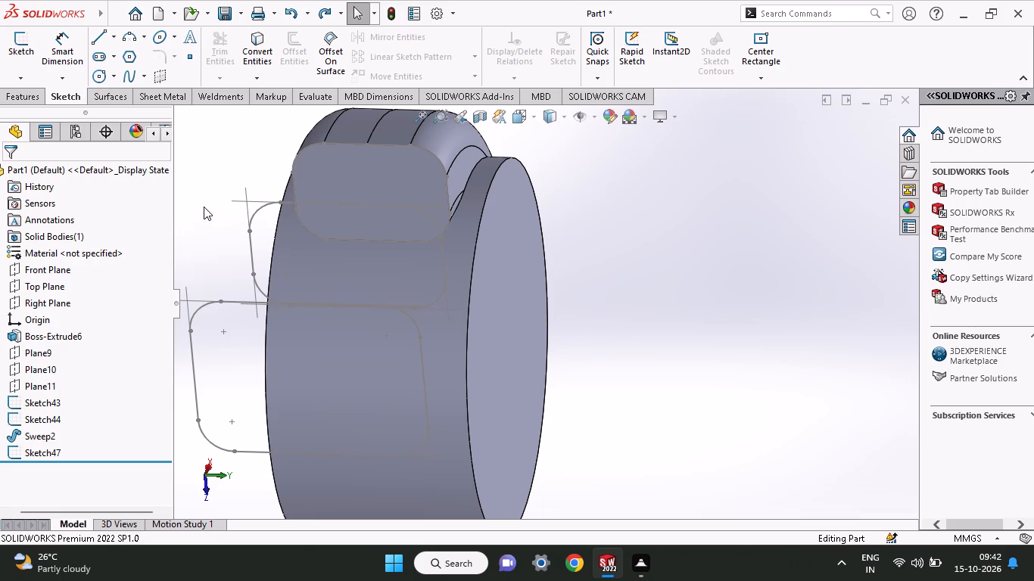
pyautogui.rightClick(204, 207)
pyautogui.click(560, 237)
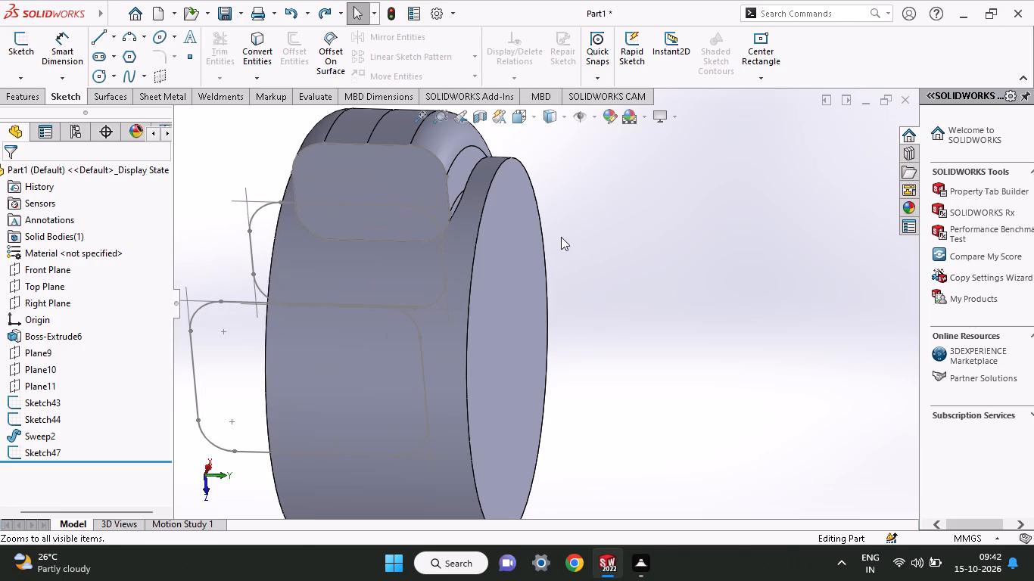
pyautogui.hotkey('ctrl', 'z')
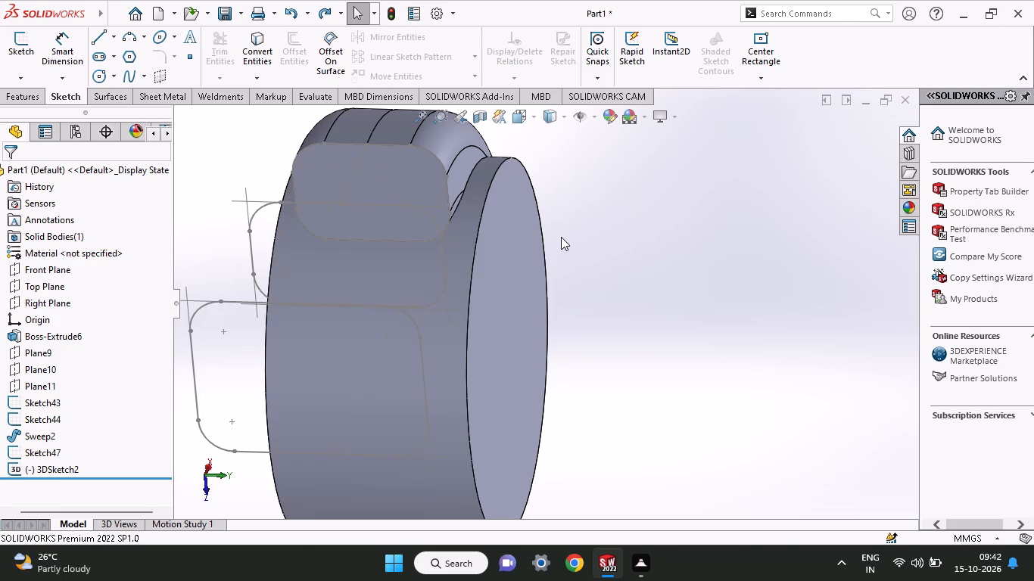
pyautogui.click(212, 51)
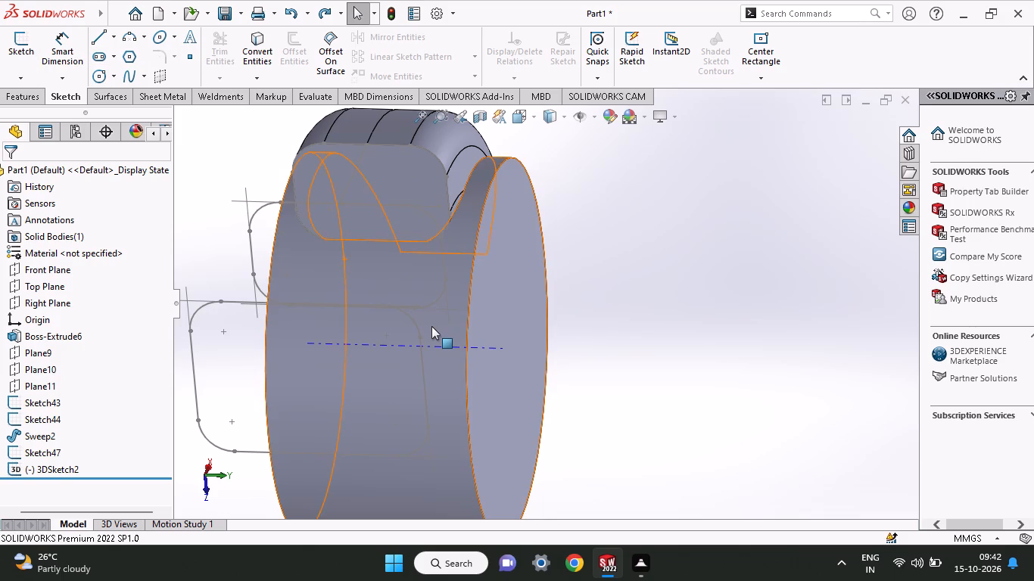
pyautogui.hotkey('ctrl', 'z')
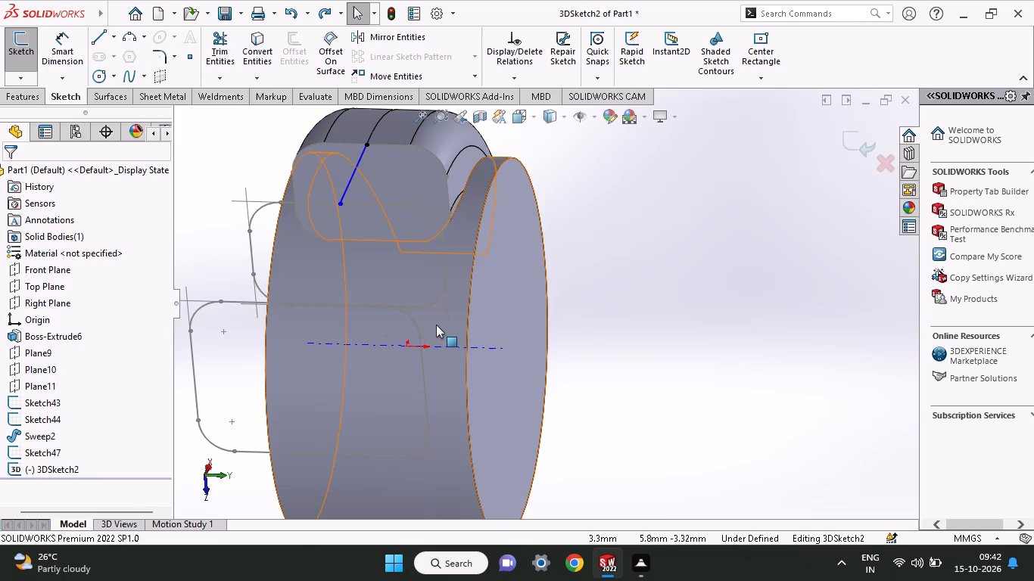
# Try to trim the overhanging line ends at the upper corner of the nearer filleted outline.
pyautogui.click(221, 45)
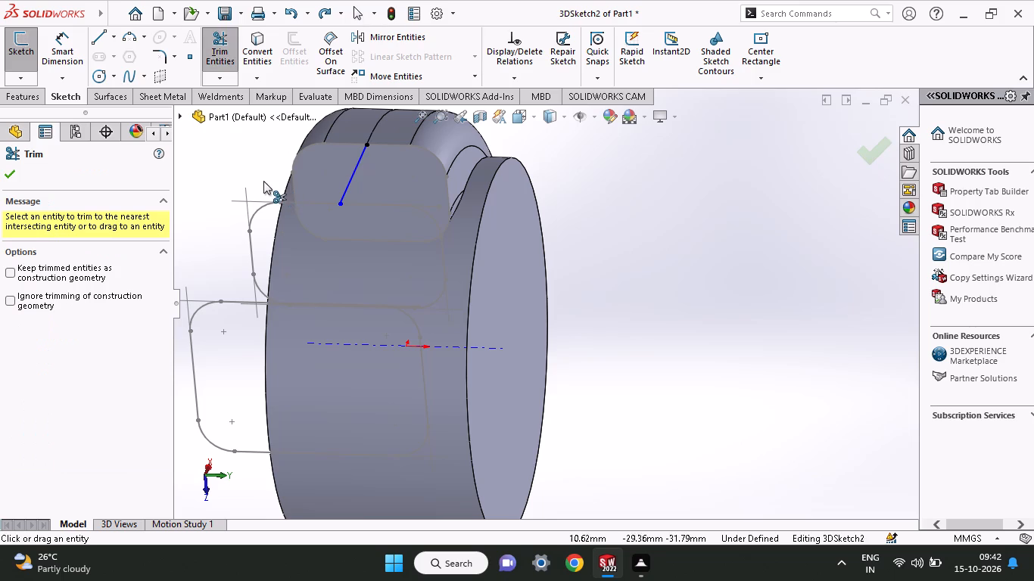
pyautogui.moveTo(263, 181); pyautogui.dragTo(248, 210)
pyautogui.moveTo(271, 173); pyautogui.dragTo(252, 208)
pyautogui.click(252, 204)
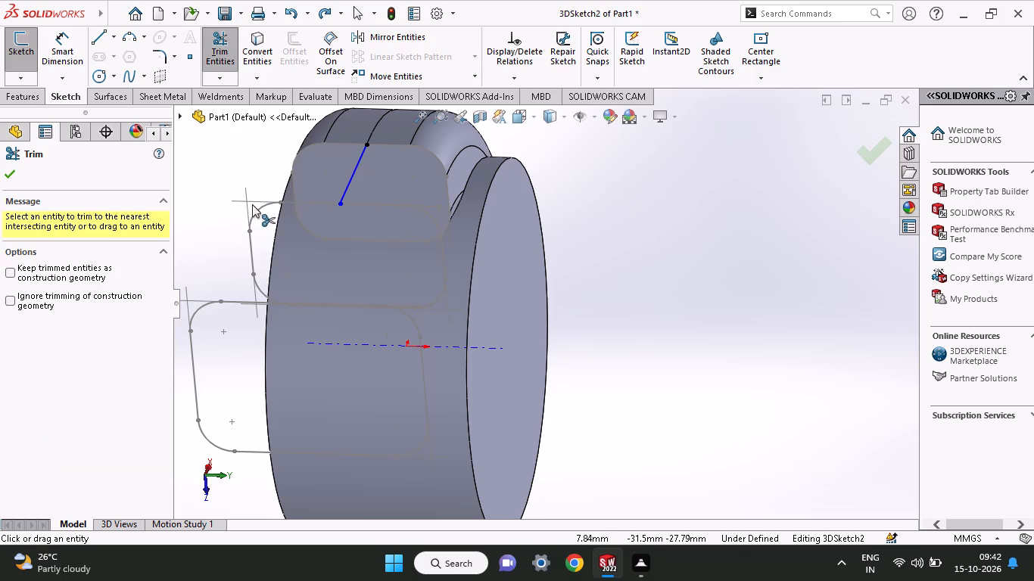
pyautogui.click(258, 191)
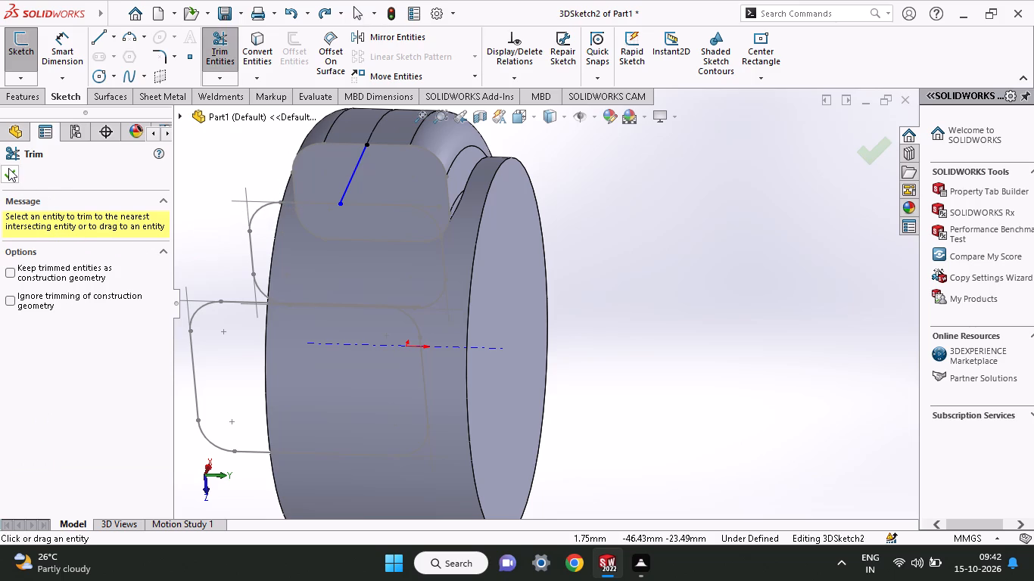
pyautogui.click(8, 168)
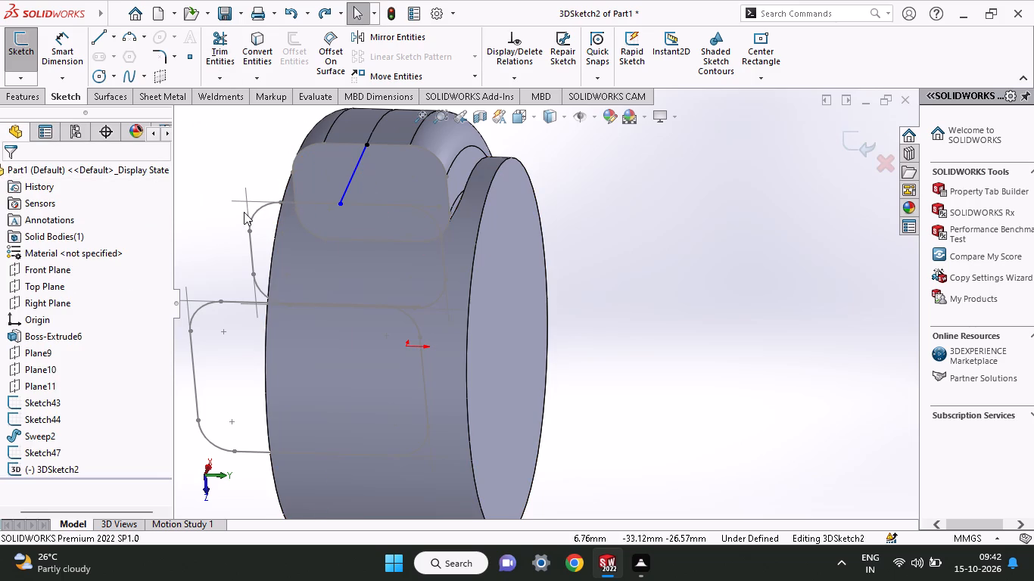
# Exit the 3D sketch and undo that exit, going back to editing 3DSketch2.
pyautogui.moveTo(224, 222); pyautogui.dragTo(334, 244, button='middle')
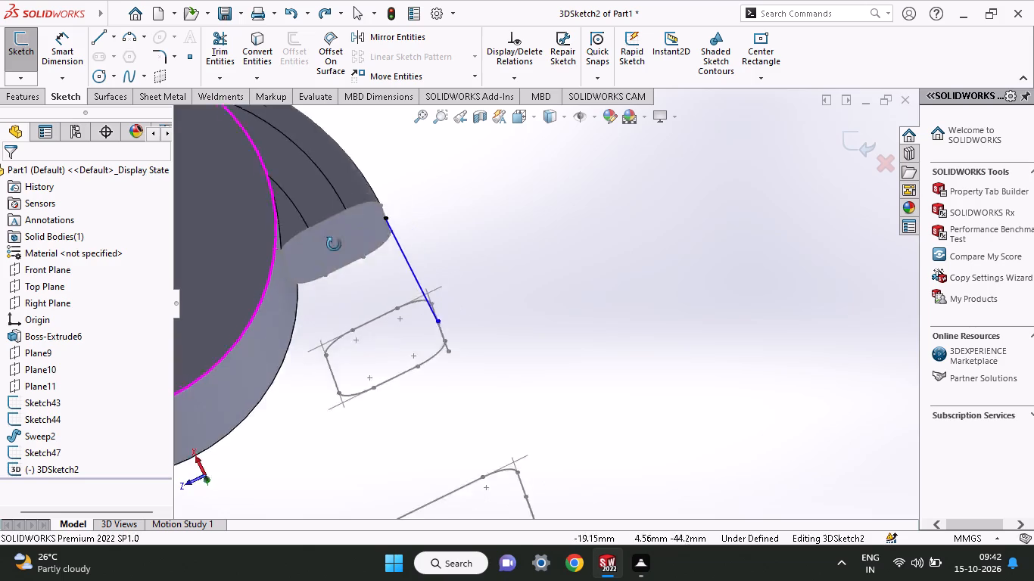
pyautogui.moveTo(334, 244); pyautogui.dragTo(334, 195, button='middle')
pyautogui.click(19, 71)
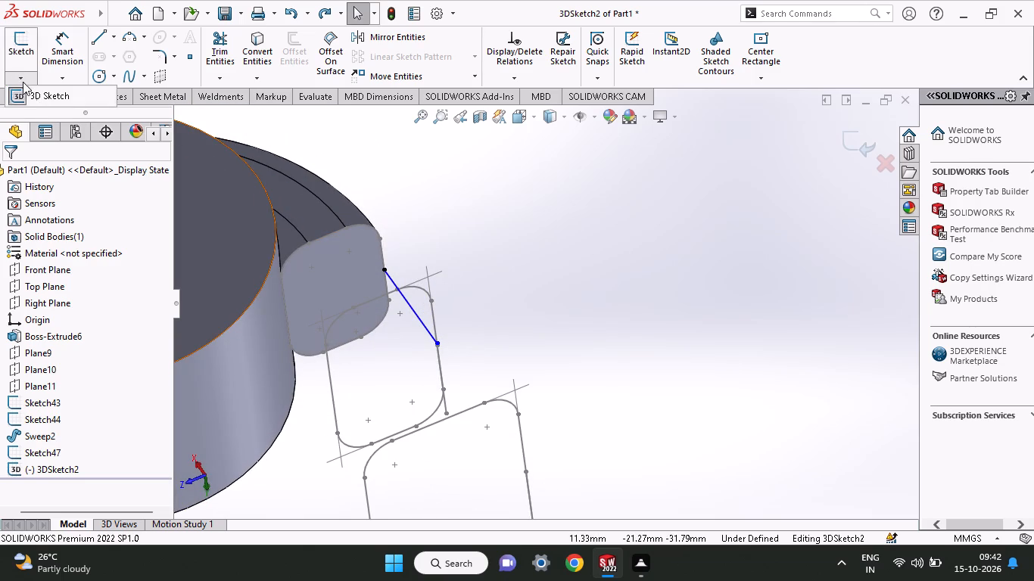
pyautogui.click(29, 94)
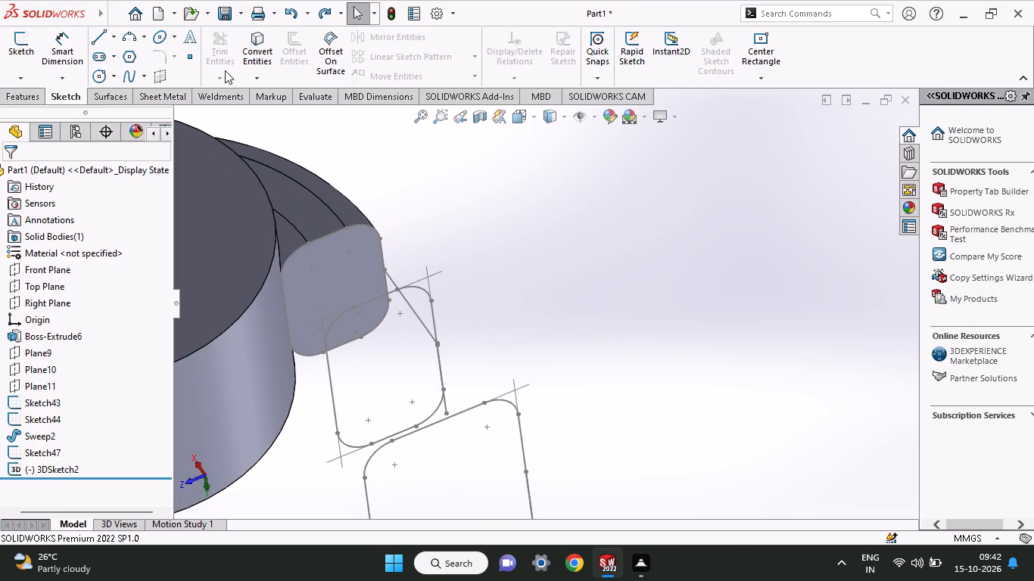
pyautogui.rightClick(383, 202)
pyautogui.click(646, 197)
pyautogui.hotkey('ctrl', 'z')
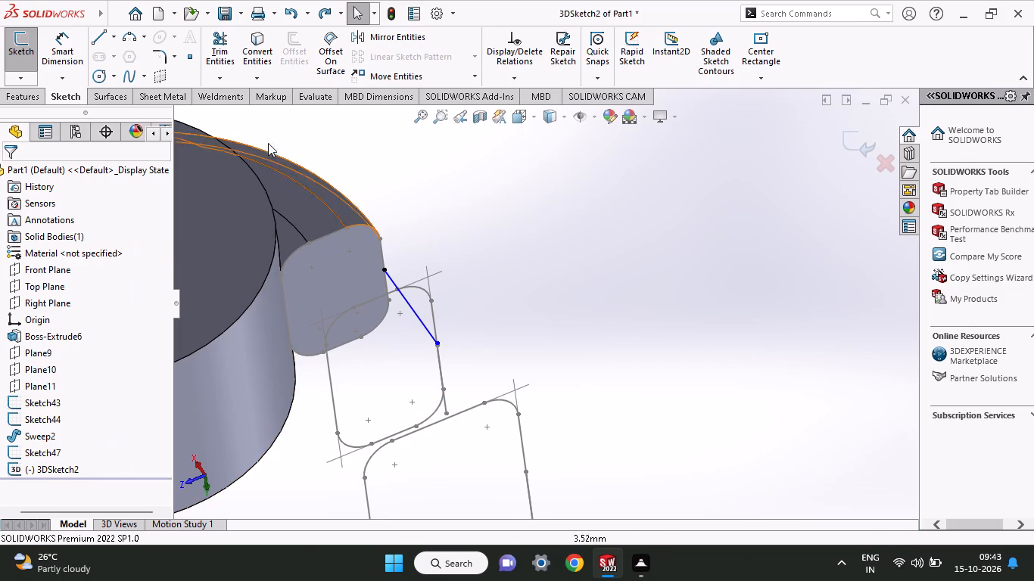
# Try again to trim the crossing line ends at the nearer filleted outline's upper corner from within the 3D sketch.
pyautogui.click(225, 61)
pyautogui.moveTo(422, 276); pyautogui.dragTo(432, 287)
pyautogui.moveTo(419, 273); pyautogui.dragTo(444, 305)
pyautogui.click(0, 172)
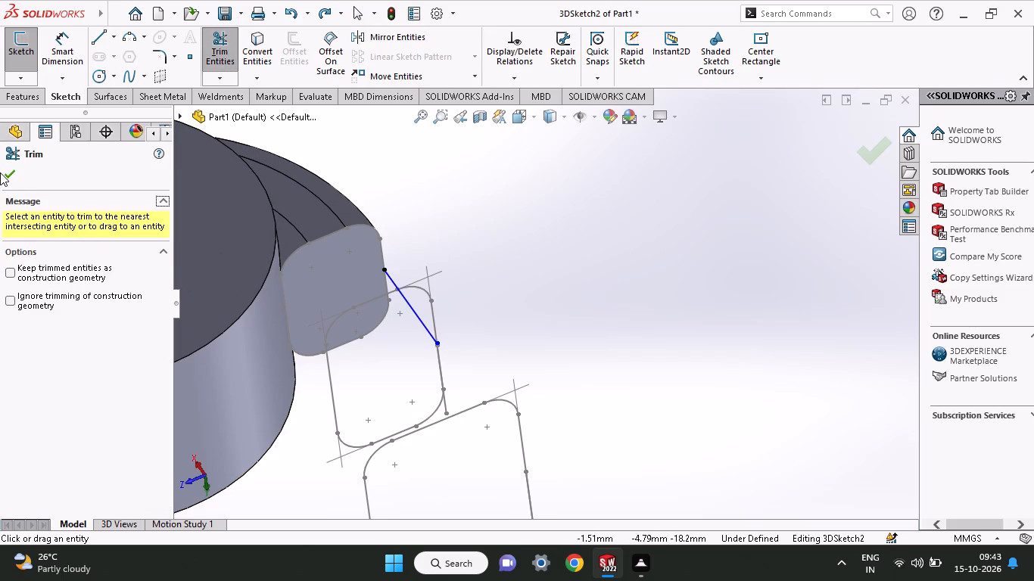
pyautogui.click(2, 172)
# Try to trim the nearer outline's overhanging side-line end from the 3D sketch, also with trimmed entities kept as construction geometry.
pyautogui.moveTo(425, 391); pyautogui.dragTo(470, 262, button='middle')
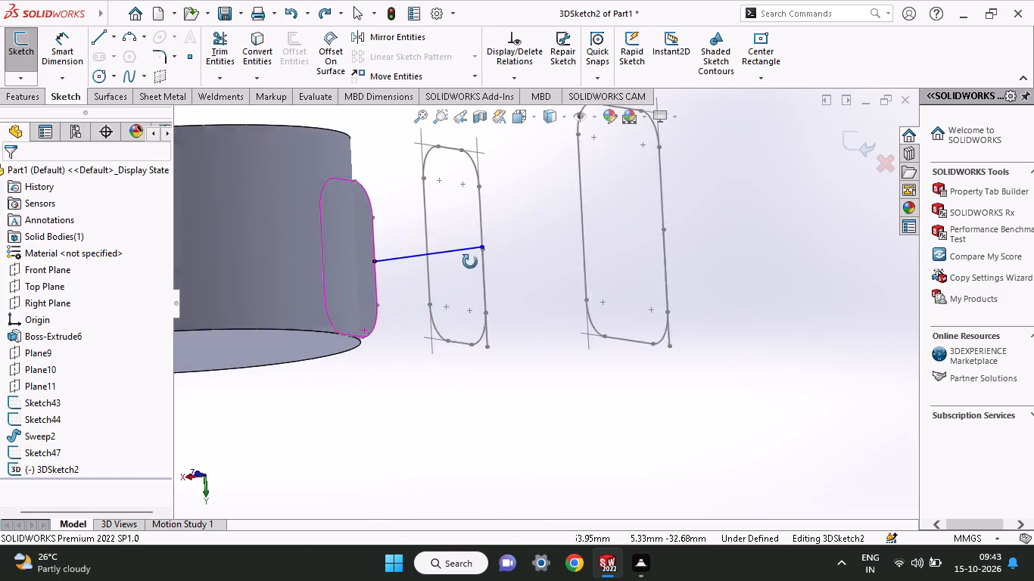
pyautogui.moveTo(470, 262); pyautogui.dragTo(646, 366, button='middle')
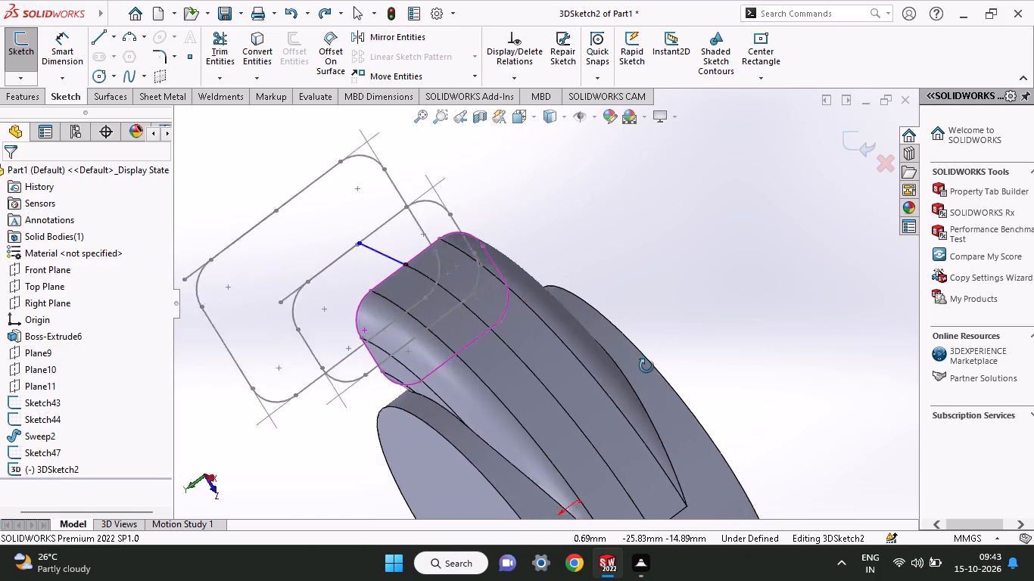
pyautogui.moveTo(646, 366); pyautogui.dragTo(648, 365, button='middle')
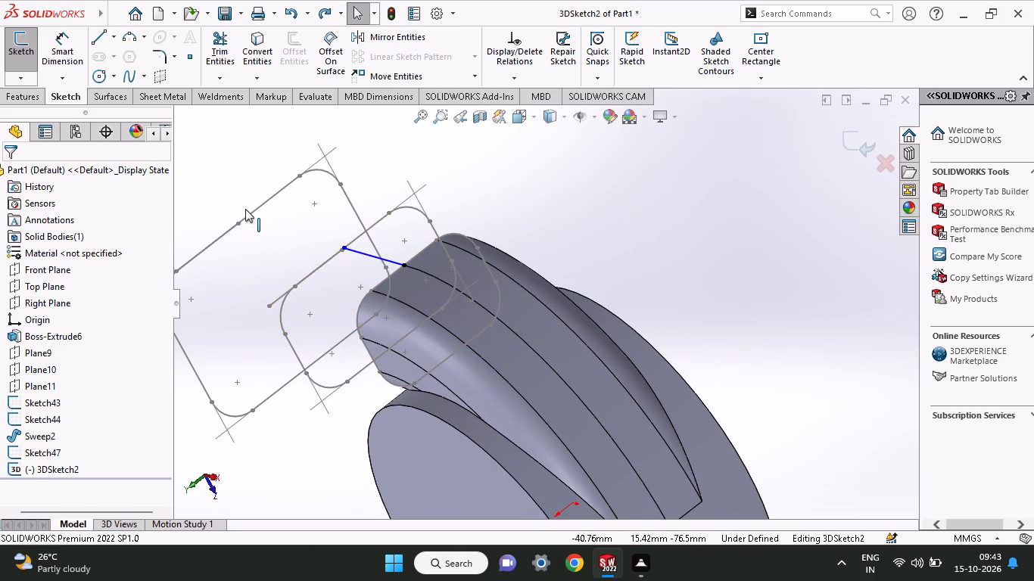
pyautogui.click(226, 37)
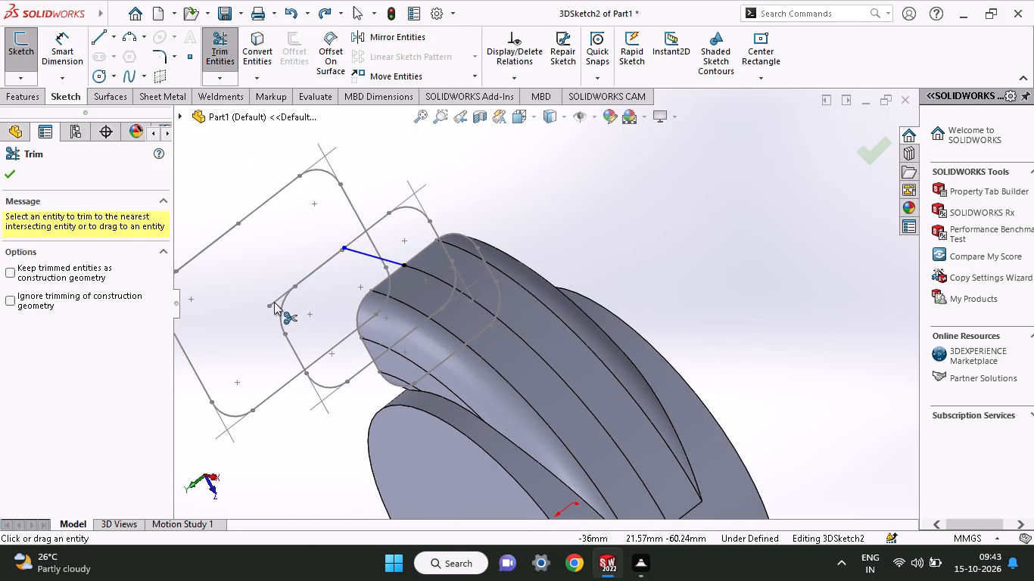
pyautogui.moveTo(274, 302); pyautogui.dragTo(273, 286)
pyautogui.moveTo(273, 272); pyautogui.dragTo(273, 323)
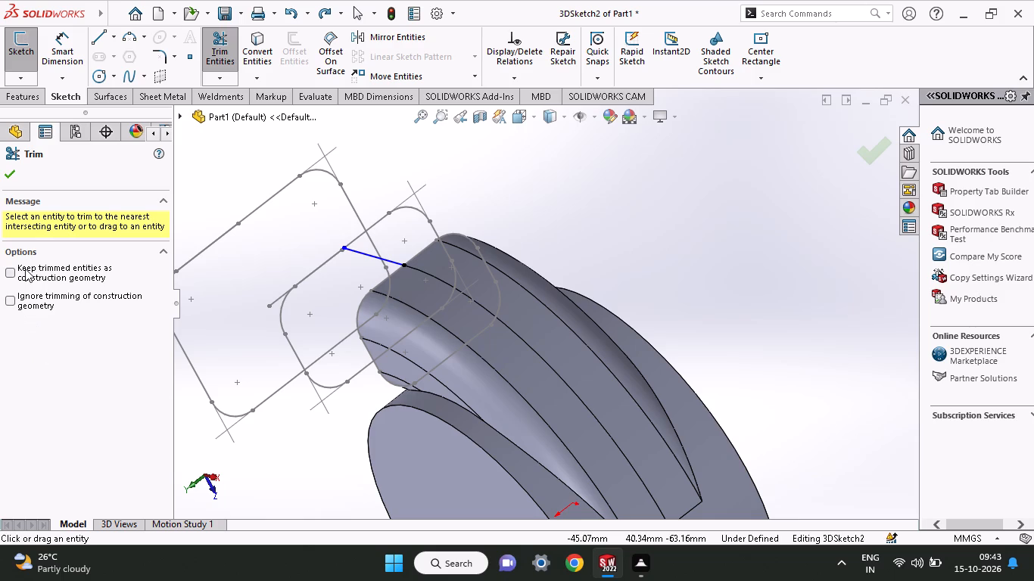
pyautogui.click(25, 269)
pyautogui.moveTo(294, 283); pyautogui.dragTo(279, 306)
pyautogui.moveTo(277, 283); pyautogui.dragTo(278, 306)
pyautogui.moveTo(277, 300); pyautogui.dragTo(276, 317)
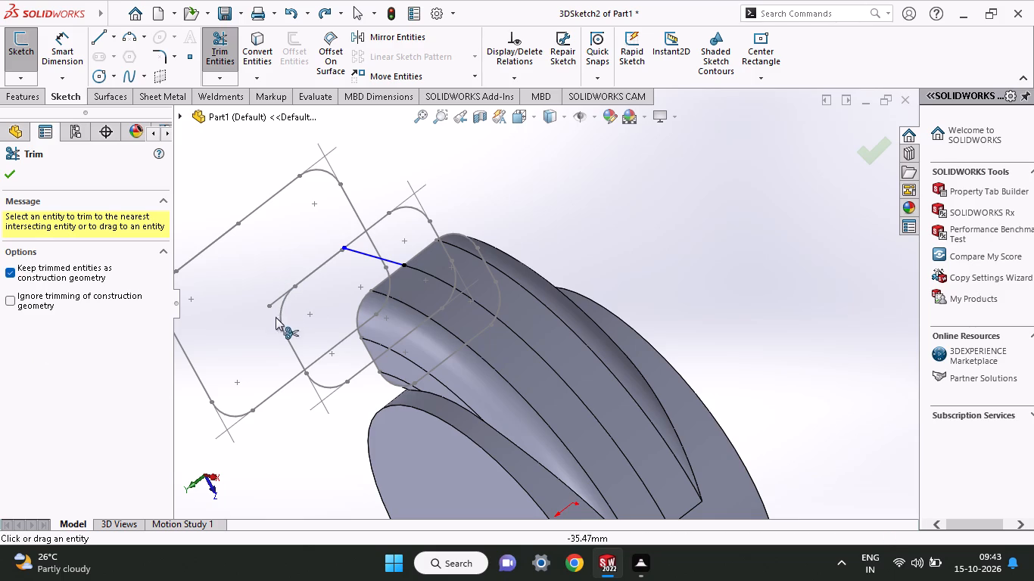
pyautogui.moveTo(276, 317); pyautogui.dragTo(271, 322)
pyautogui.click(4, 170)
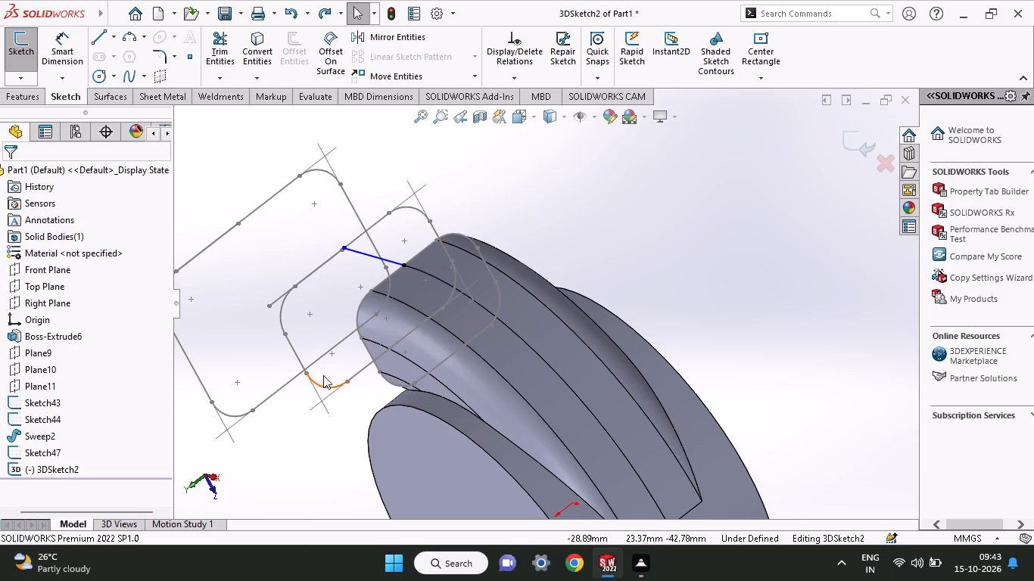
# Exit the 3D sketch, keeping its connecting line.
pyautogui.click(324, 353)
pyautogui.click(278, 412)
pyautogui.moveTo(276, 412); pyautogui.dragTo(388, 370, button='middle')
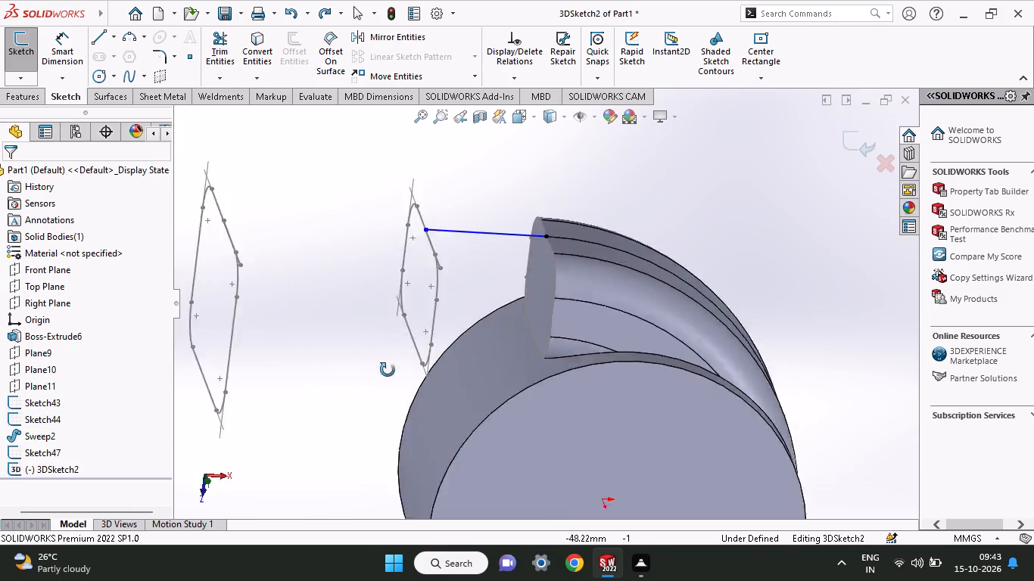
pyautogui.moveTo(388, 370); pyautogui.dragTo(437, 353, button='middle')
pyautogui.click(394, 254)
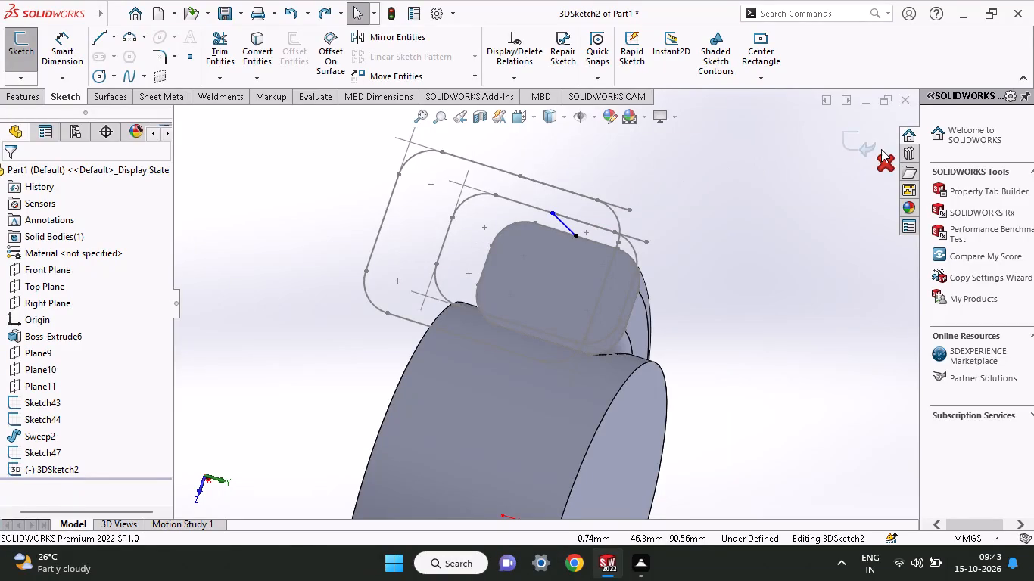
pyautogui.click(864, 151)
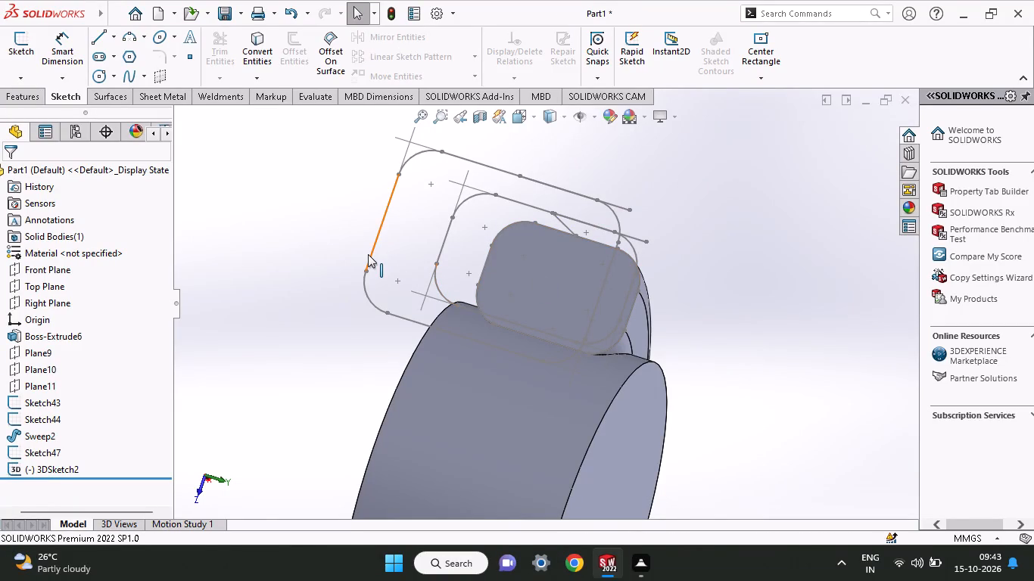
# Edit Sketch44, the farther filleted outline, trim the overhanging side-line end at its upper corner, and exit the sketch.
pyautogui.click(368, 254)
pyautogui.click(416, 186)
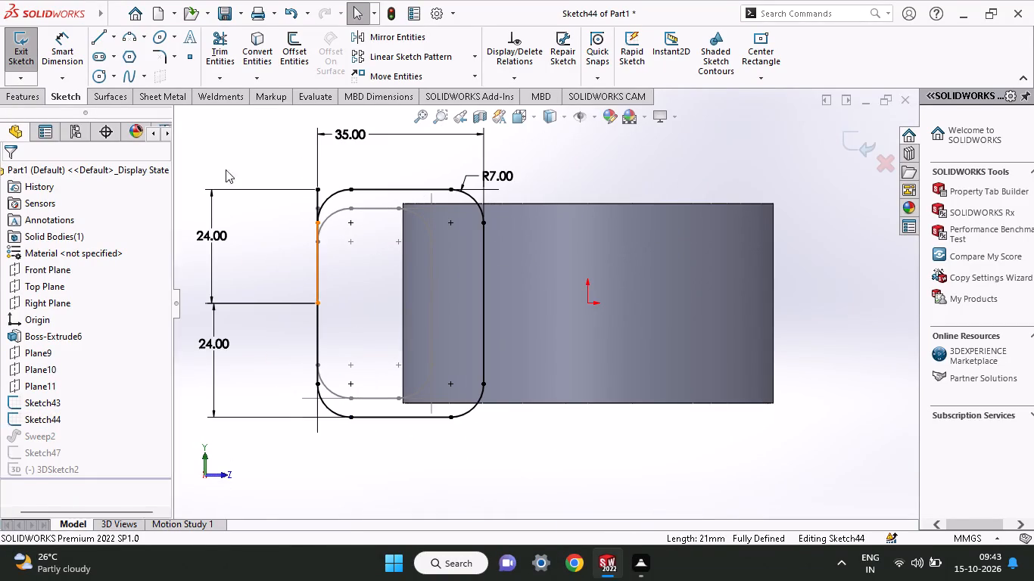
pyautogui.click(216, 57)
pyautogui.moveTo(335, 439); pyautogui.dragTo(291, 376)
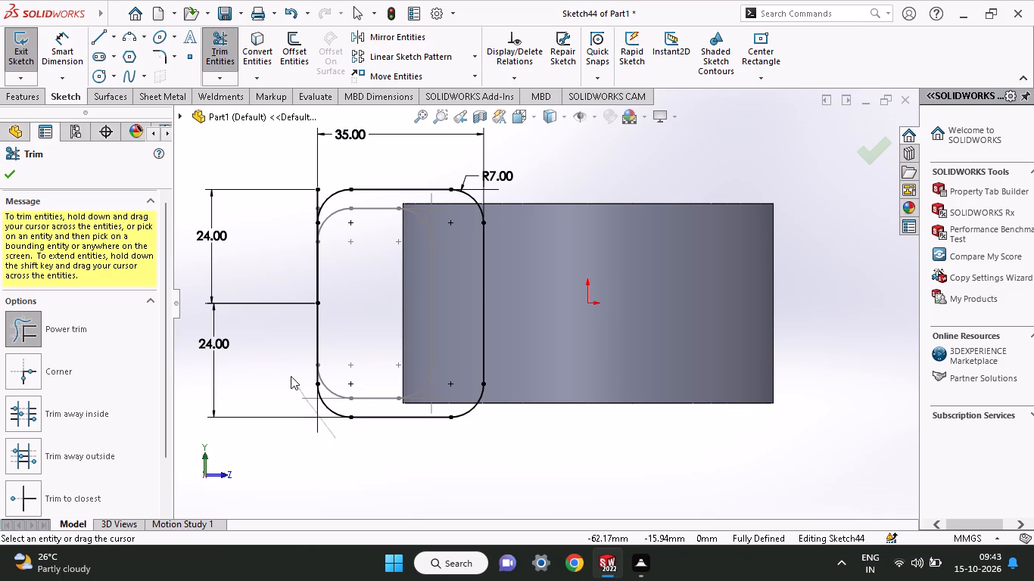
pyautogui.moveTo(291, 376); pyautogui.dragTo(288, 373)
pyautogui.moveTo(301, 369); pyautogui.dragTo(322, 411)
pyautogui.moveTo(330, 181); pyautogui.dragTo(286, 238)
pyautogui.moveTo(331, 184); pyautogui.dragTo(303, 246)
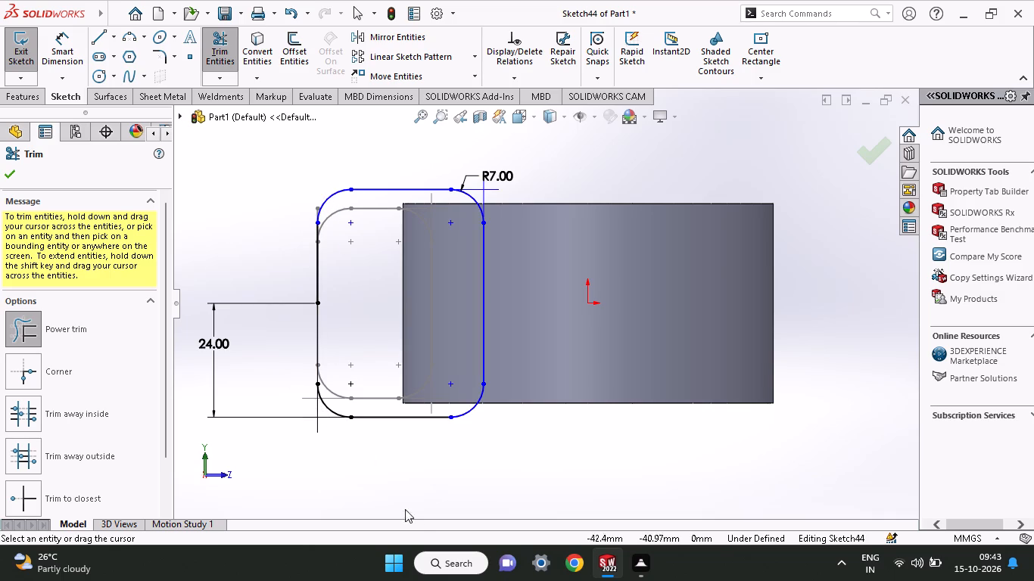
pyautogui.moveTo(413, 466); pyautogui.dragTo(418, 435, button='middle')
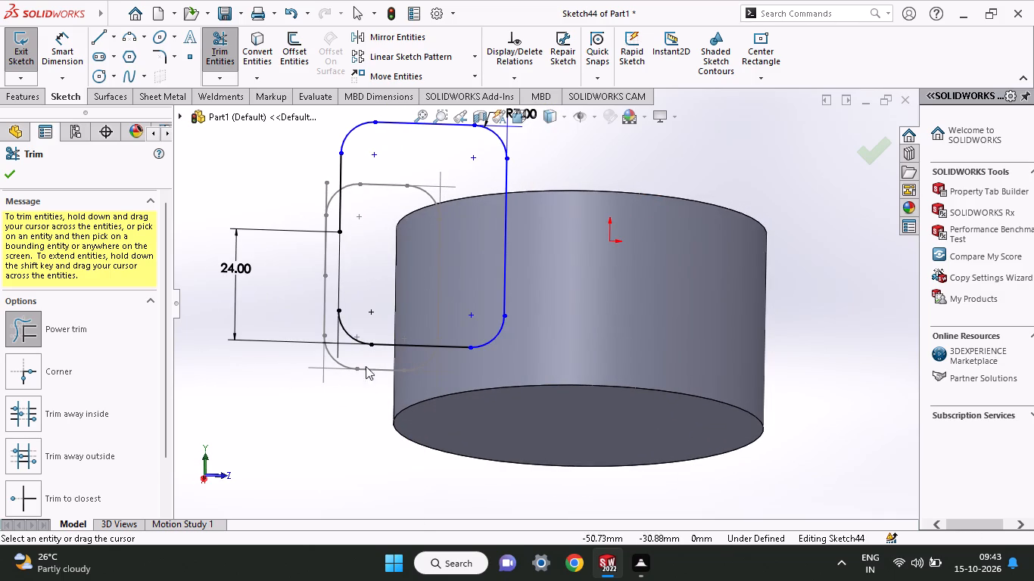
pyautogui.moveTo(365, 362); pyautogui.dragTo(320, 315)
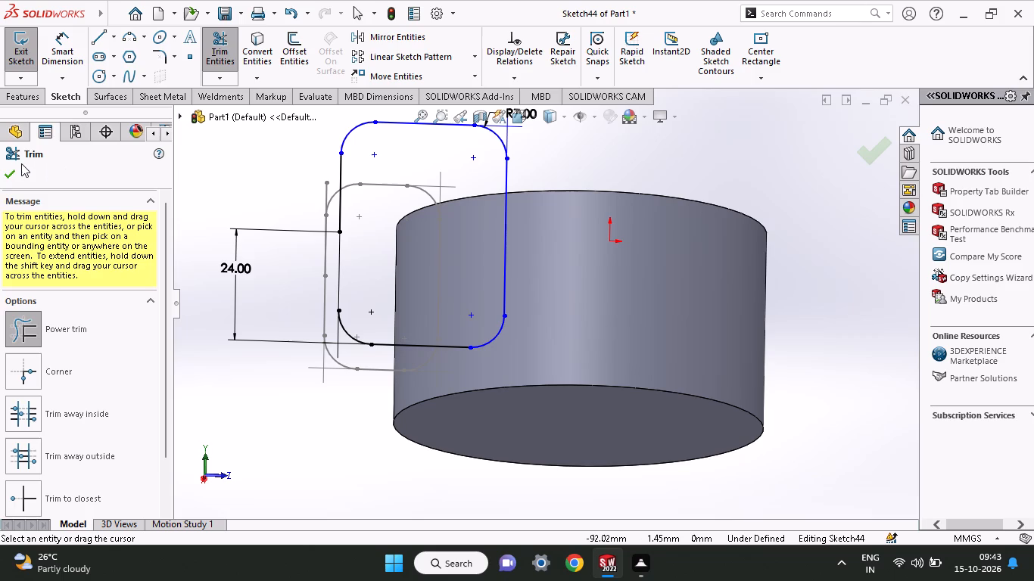
pyautogui.click(11, 171)
pyautogui.moveTo(229, 227); pyautogui.dragTo(234, 257, button='middle')
pyautogui.moveTo(223, 244); pyautogui.dragTo(241, 259, button='middle')
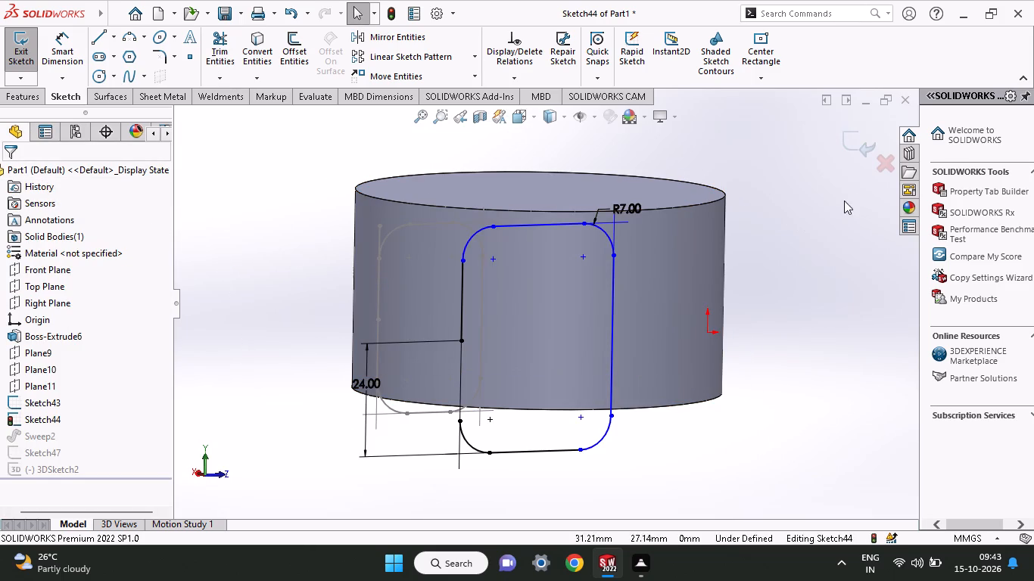
pyautogui.click(852, 143)
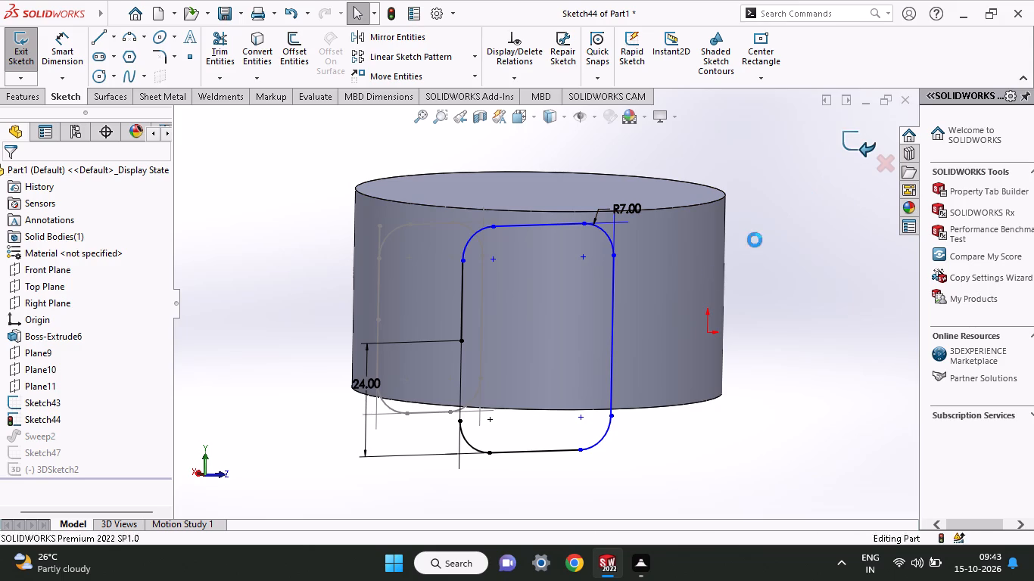
# Edit Sketch43, the nearer filleted outline, trim only the side-line stub beyond its upper corner while keeping the fillet arc, and exit.
pyautogui.moveTo(407, 312); pyautogui.dragTo(425, 247, button='middle')
pyautogui.click(438, 185)
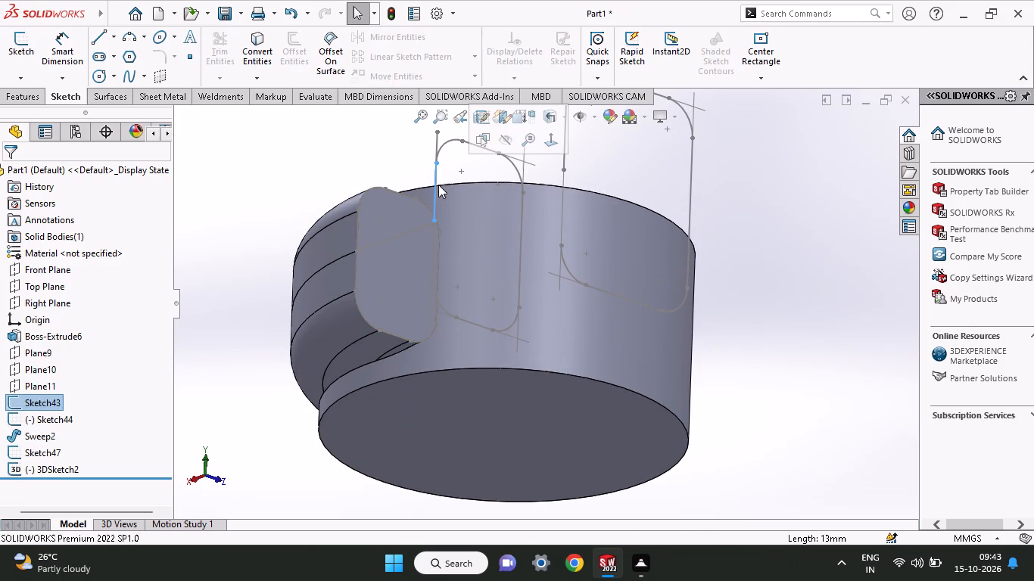
pyautogui.click(483, 123)
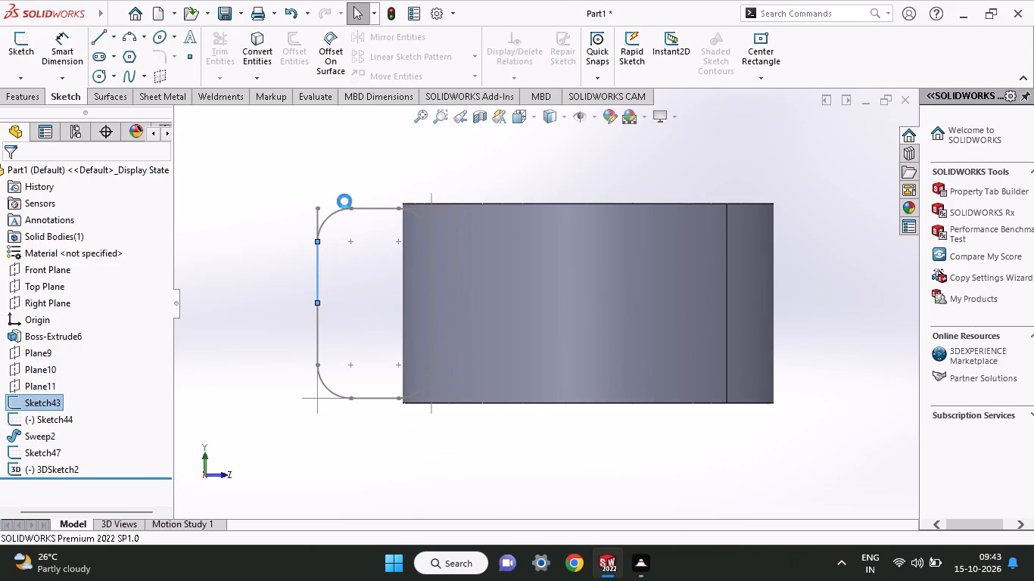
pyautogui.click(221, 54)
pyautogui.moveTo(339, 191); pyautogui.dragTo(317, 235)
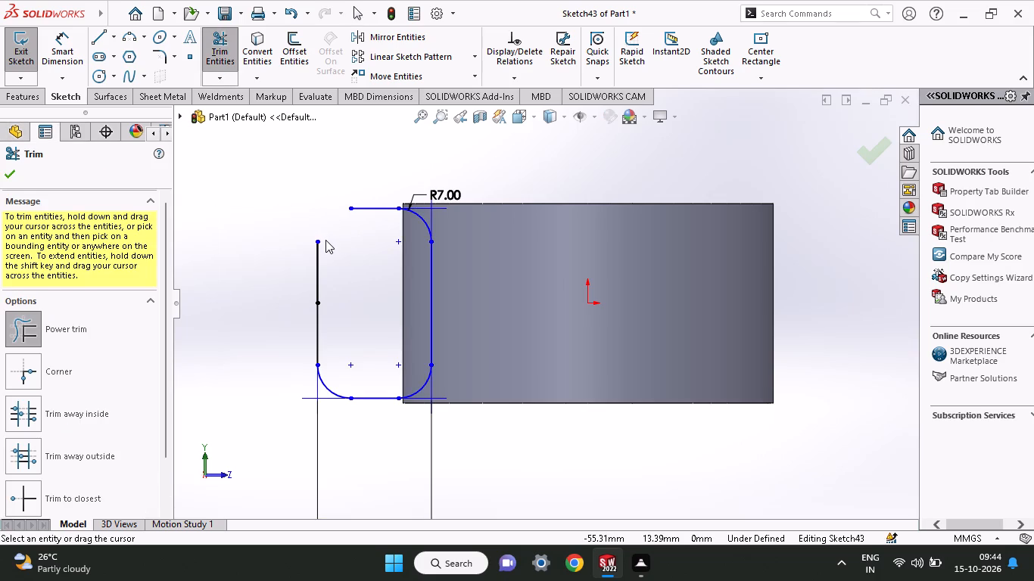
pyautogui.hotkey('ctrl', 'z')
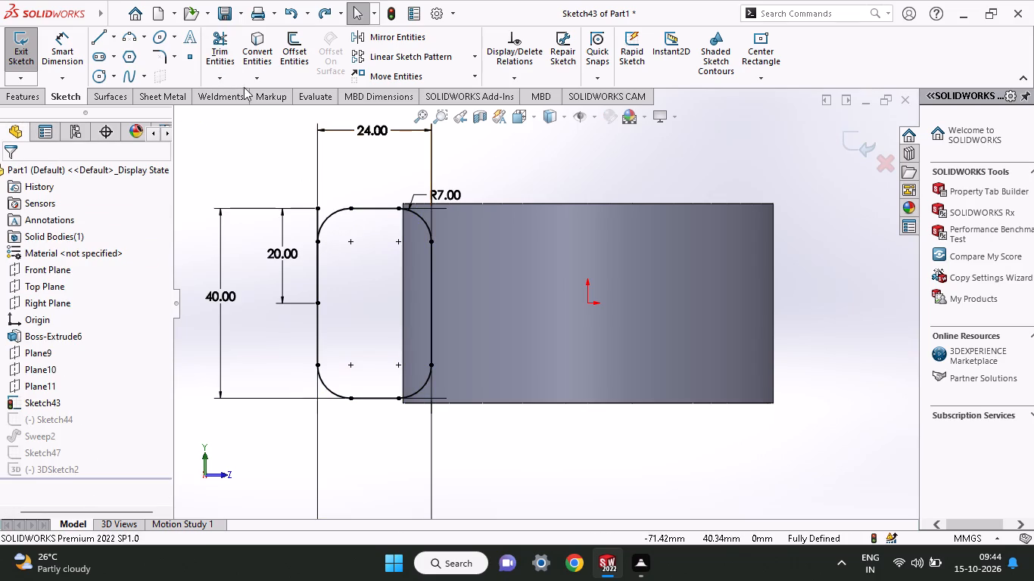
pyautogui.click(226, 45)
pyautogui.moveTo(327, 190); pyautogui.dragTo(326, 204)
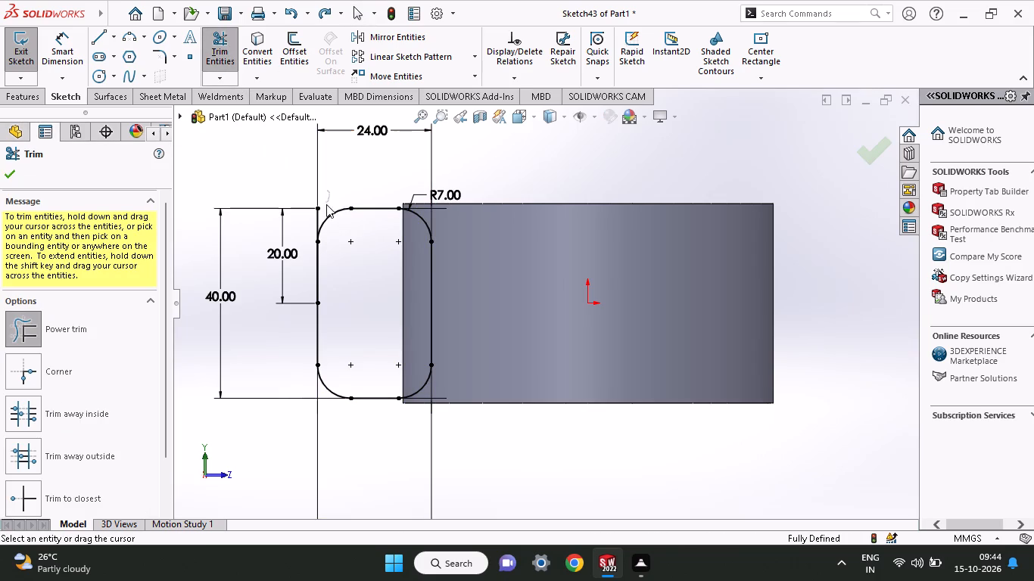
pyautogui.moveTo(326, 204); pyautogui.dragTo(309, 231)
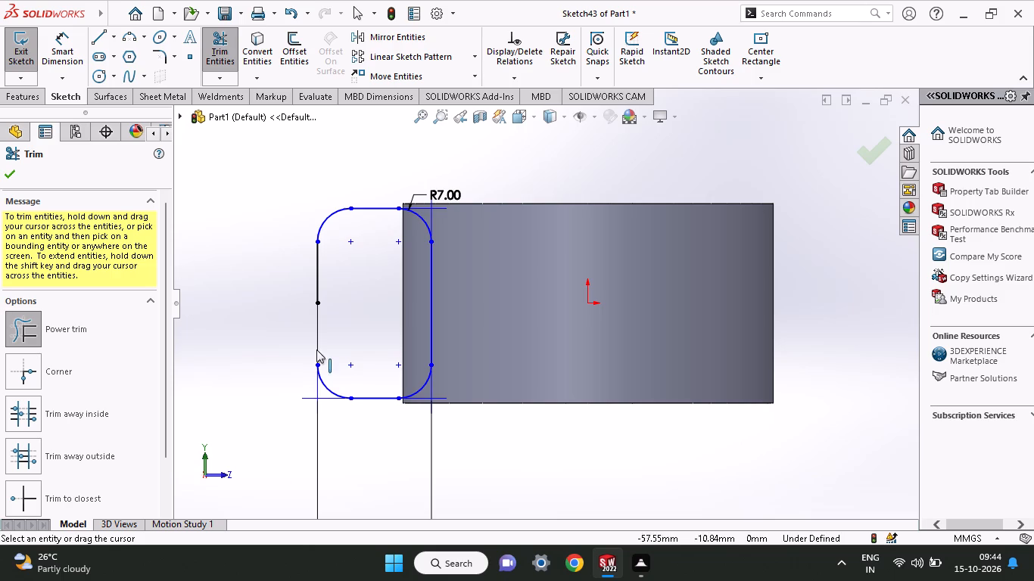
pyautogui.moveTo(345, 350); pyautogui.dragTo(391, 350, button='middle')
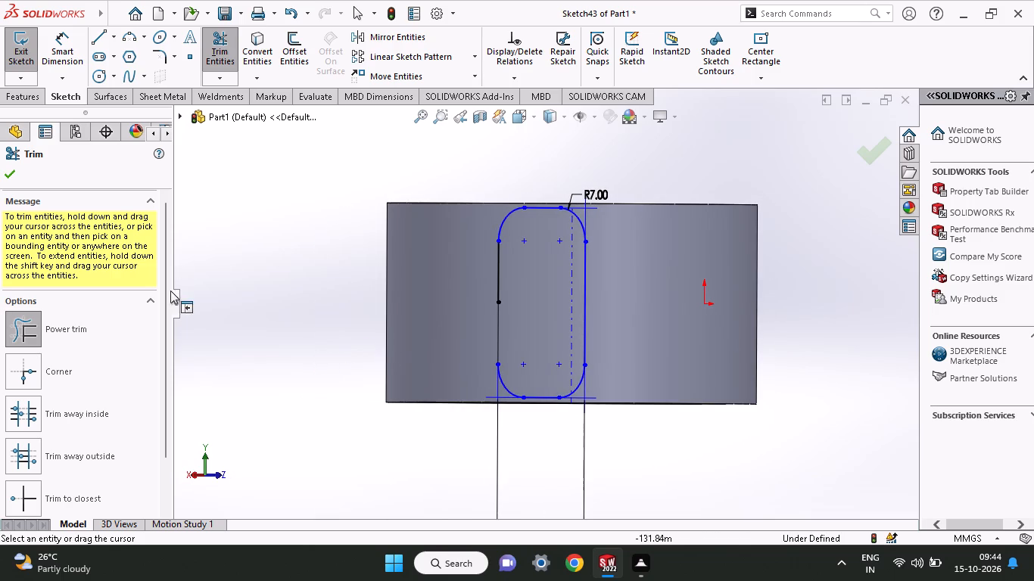
pyautogui.click(14, 169)
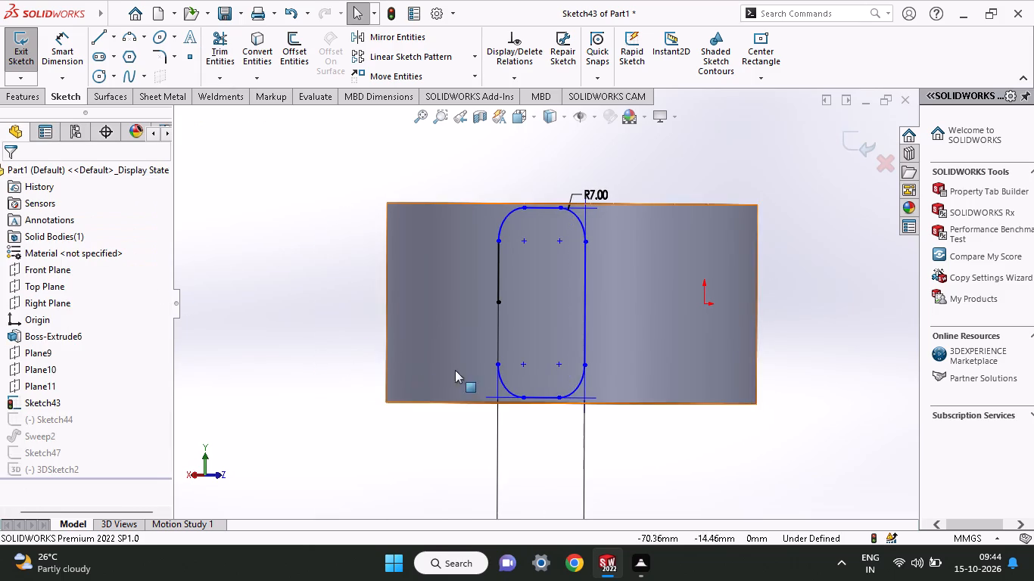
pyautogui.click(842, 144)
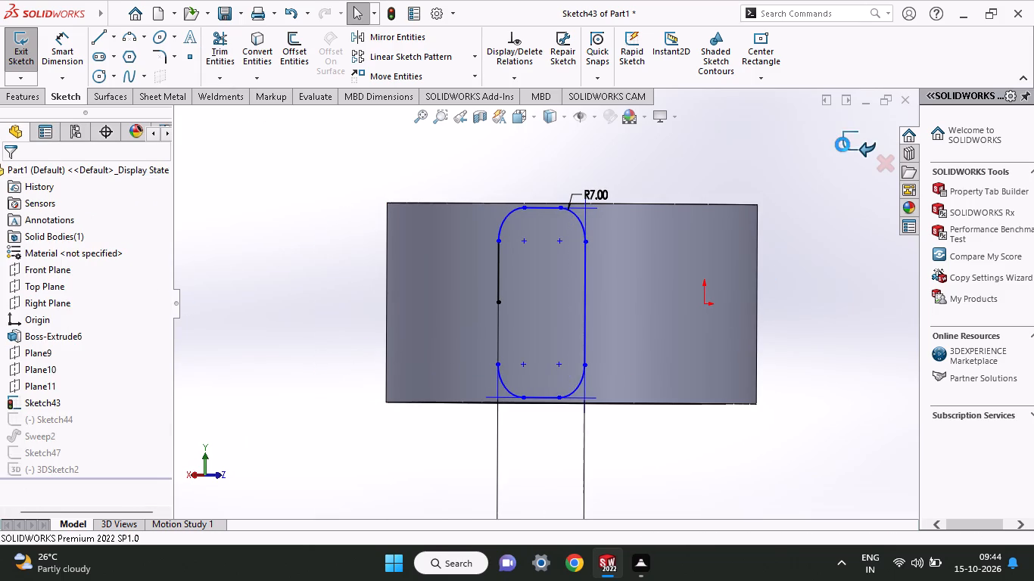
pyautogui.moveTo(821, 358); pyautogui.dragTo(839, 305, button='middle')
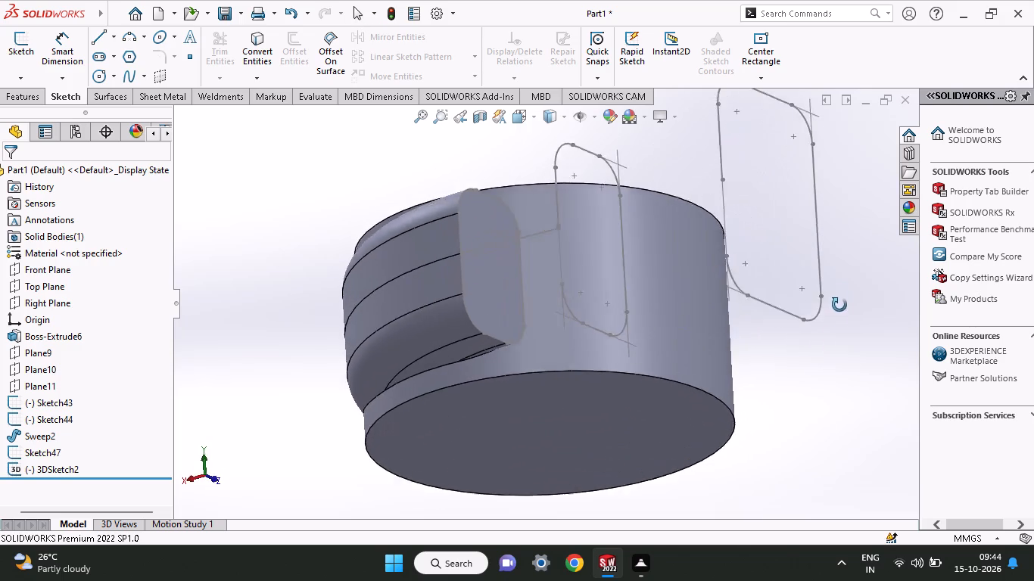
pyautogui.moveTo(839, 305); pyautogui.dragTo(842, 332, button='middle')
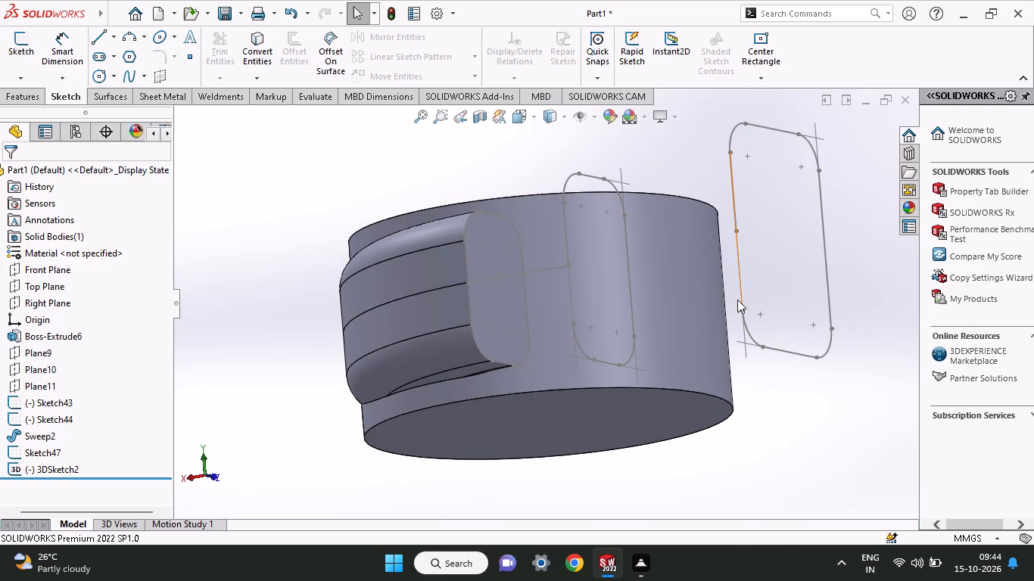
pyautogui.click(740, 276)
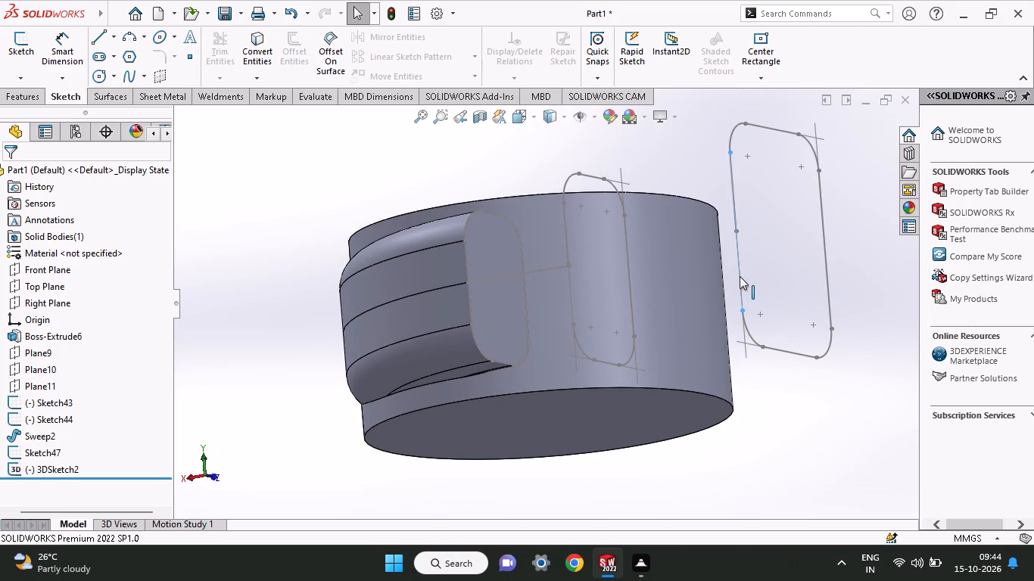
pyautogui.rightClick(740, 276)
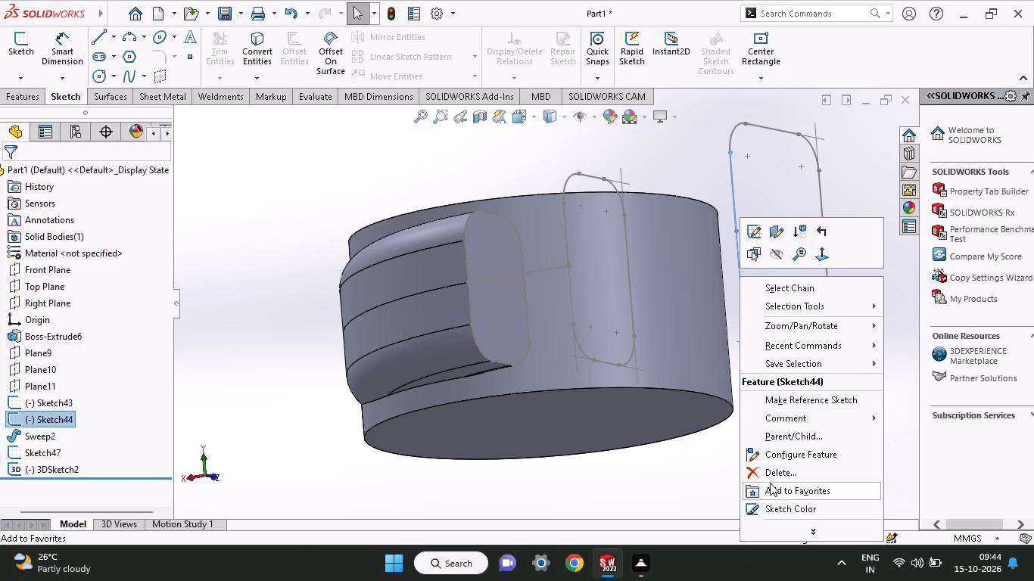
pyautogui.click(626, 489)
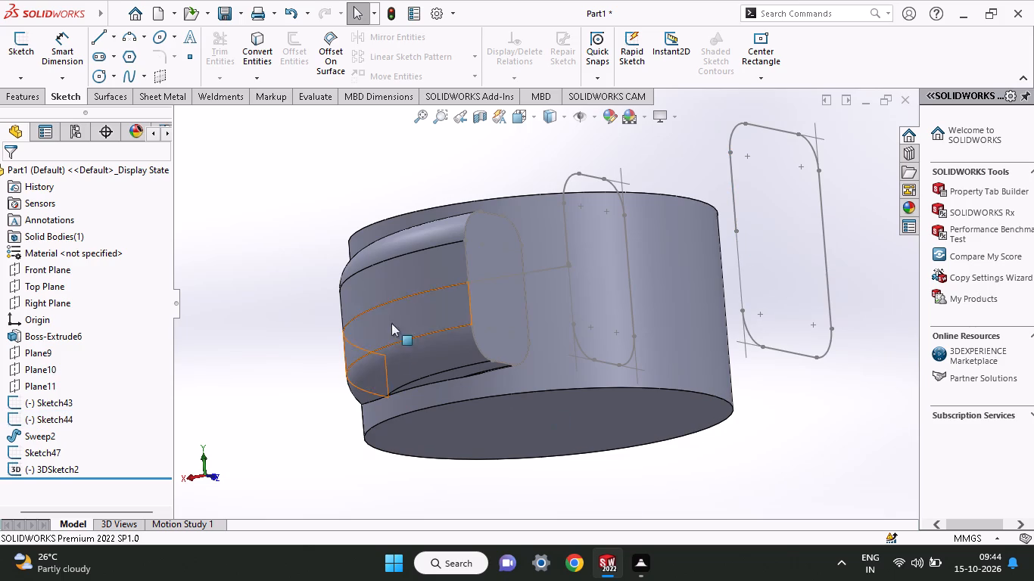
# Loft from Sketch47 on the arc sweep's end face to the nearer filleted outline's closed loop, moving its connector to the matching lower corner.
pyautogui.click(21, 108)
pyautogui.click(23, 104)
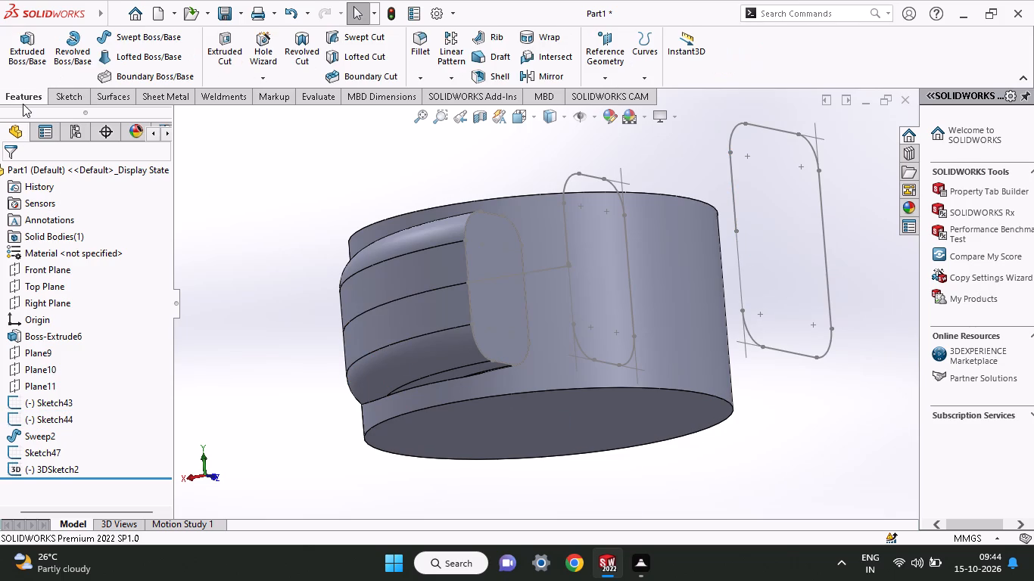
pyautogui.click(120, 61)
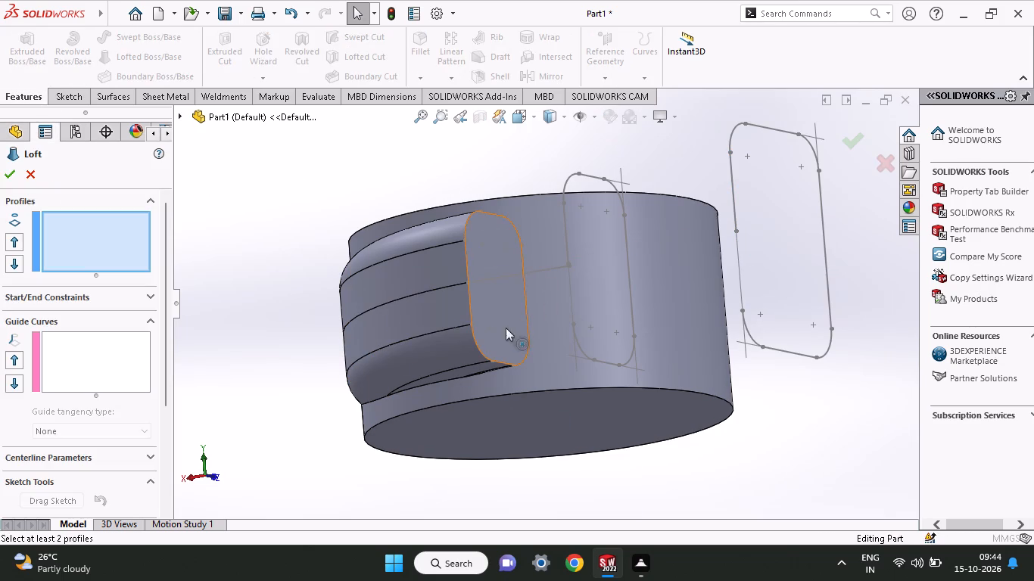
pyautogui.click(472, 307)
pyautogui.click(571, 290)
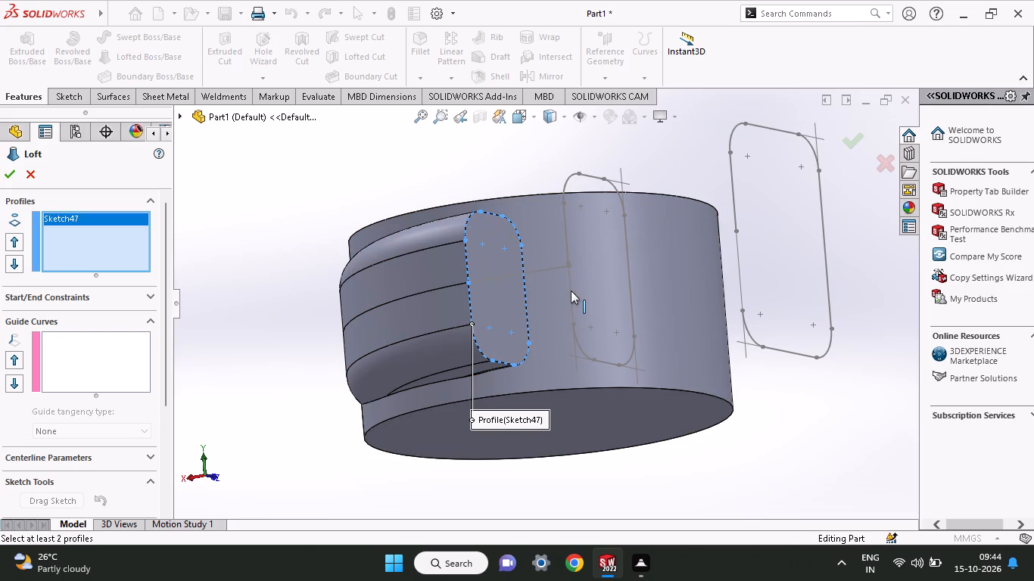
pyautogui.click(632, 245)
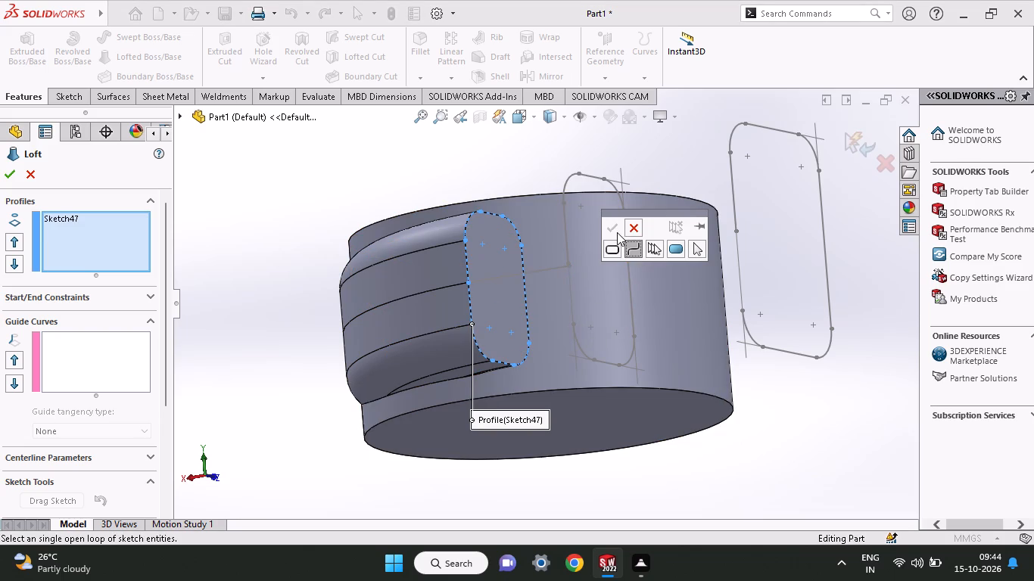
pyautogui.click(617, 231)
pyautogui.click(615, 247)
pyautogui.click(609, 227)
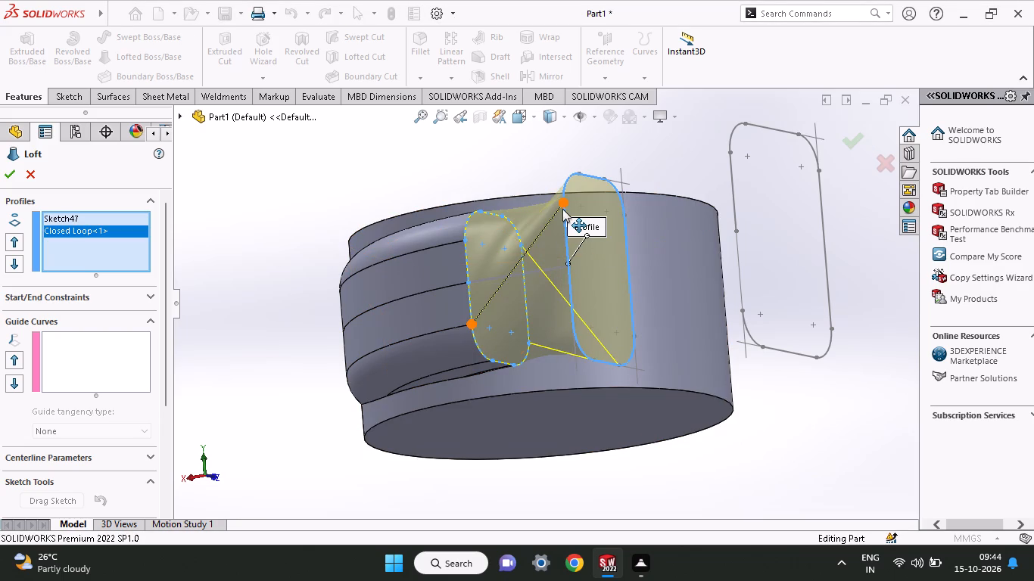
pyautogui.moveTo(562, 205); pyautogui.dragTo(570, 318)
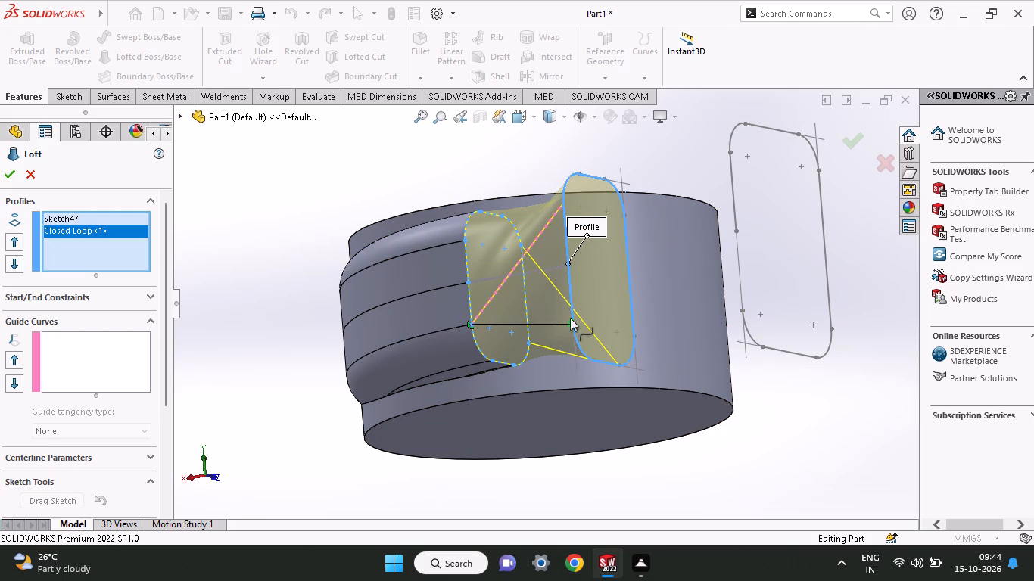
pyautogui.moveTo(570, 318); pyautogui.dragTo(570, 320)
pyautogui.moveTo(583, 316); pyautogui.dragTo(510, 331, button='middle')
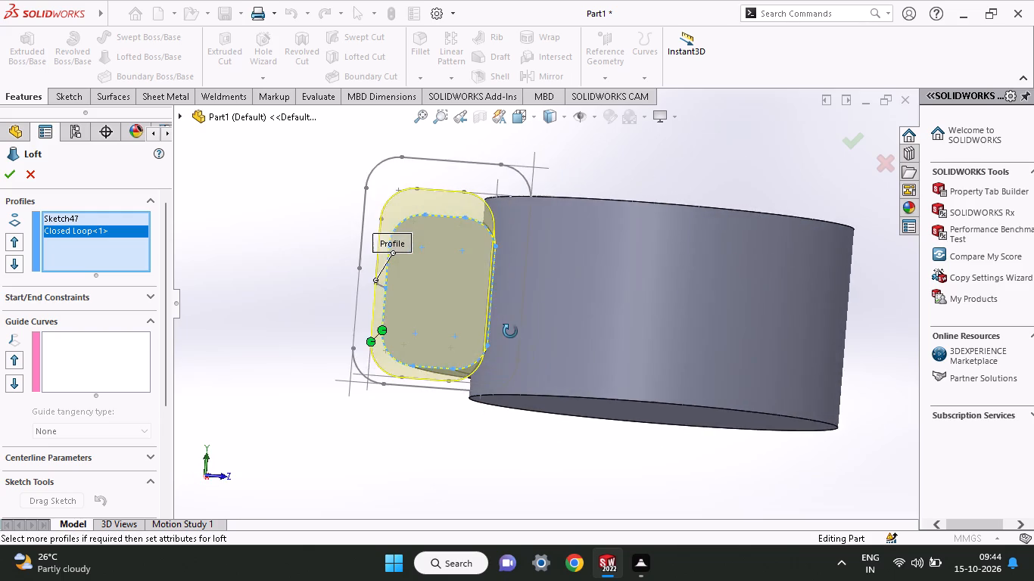
pyautogui.moveTo(510, 331); pyautogui.dragTo(598, 320, button='middle')
pyautogui.click(10, 170)
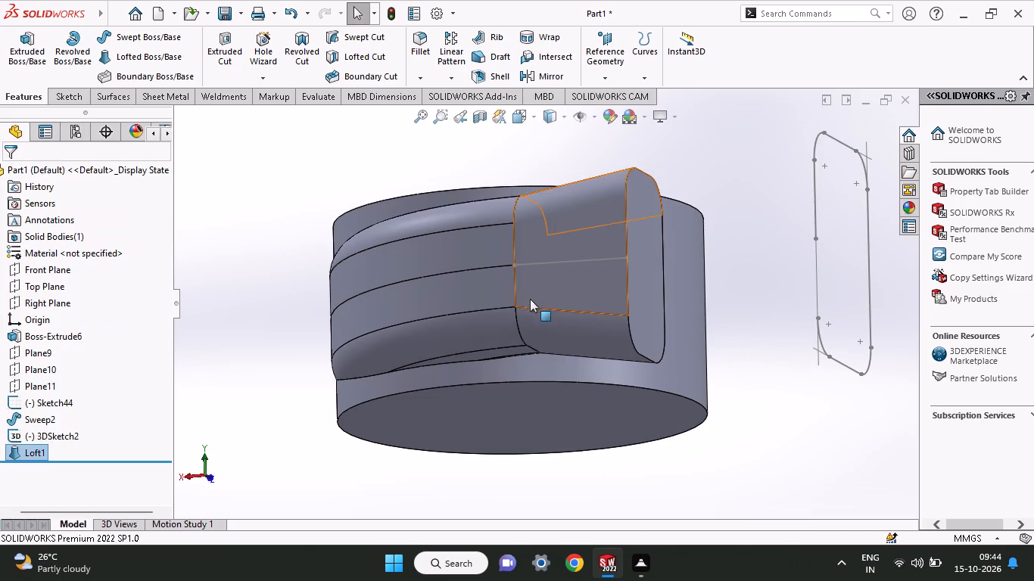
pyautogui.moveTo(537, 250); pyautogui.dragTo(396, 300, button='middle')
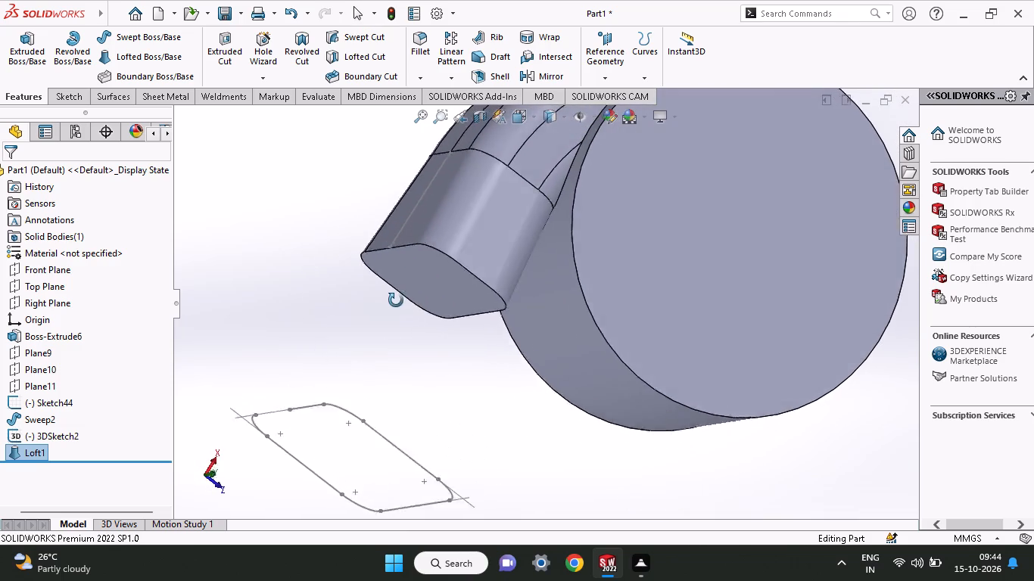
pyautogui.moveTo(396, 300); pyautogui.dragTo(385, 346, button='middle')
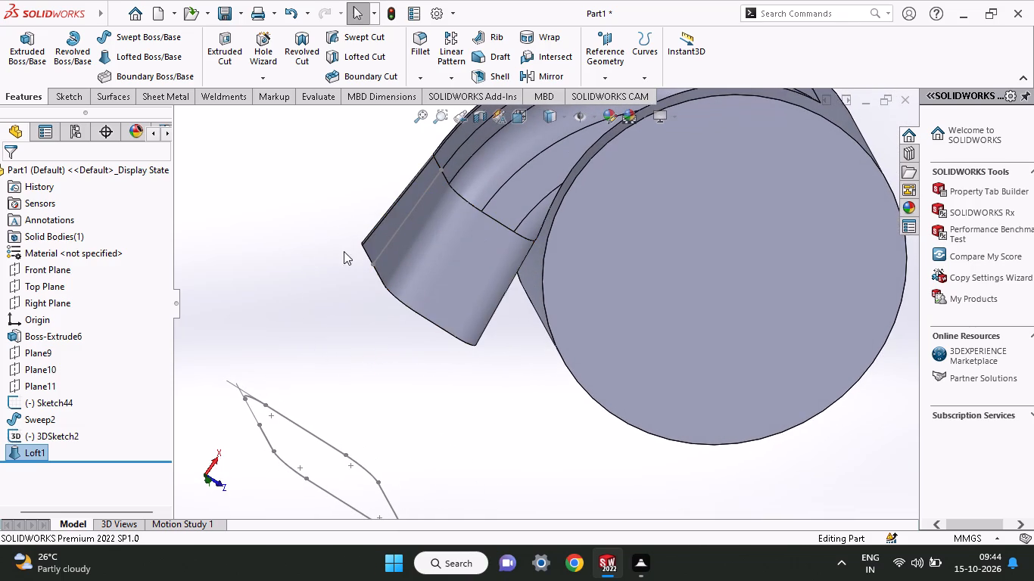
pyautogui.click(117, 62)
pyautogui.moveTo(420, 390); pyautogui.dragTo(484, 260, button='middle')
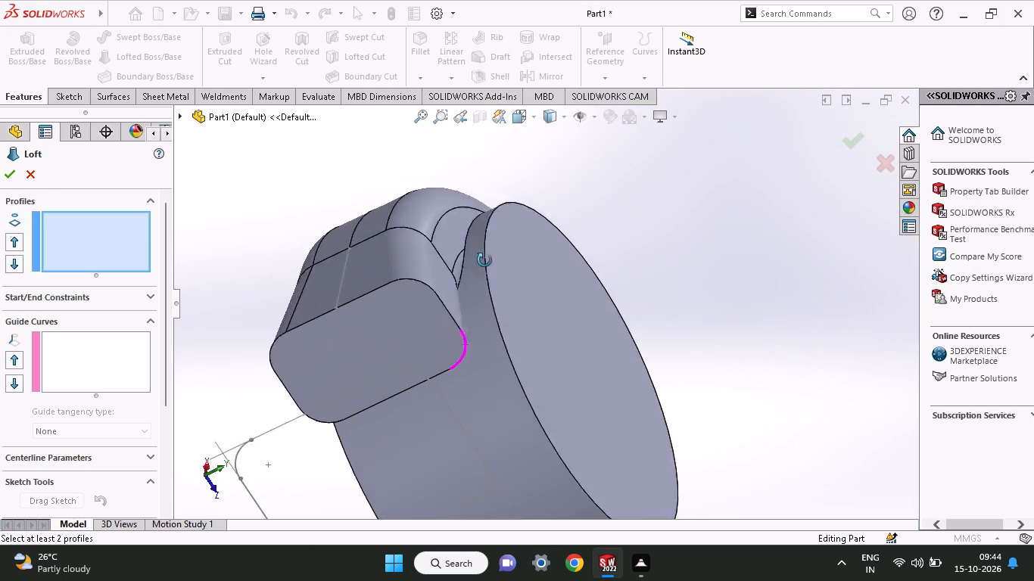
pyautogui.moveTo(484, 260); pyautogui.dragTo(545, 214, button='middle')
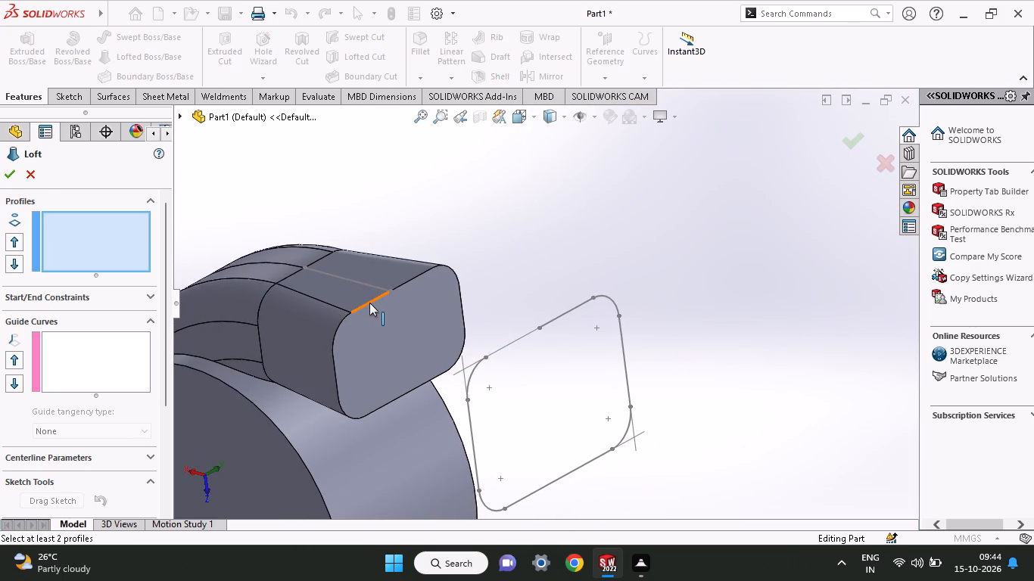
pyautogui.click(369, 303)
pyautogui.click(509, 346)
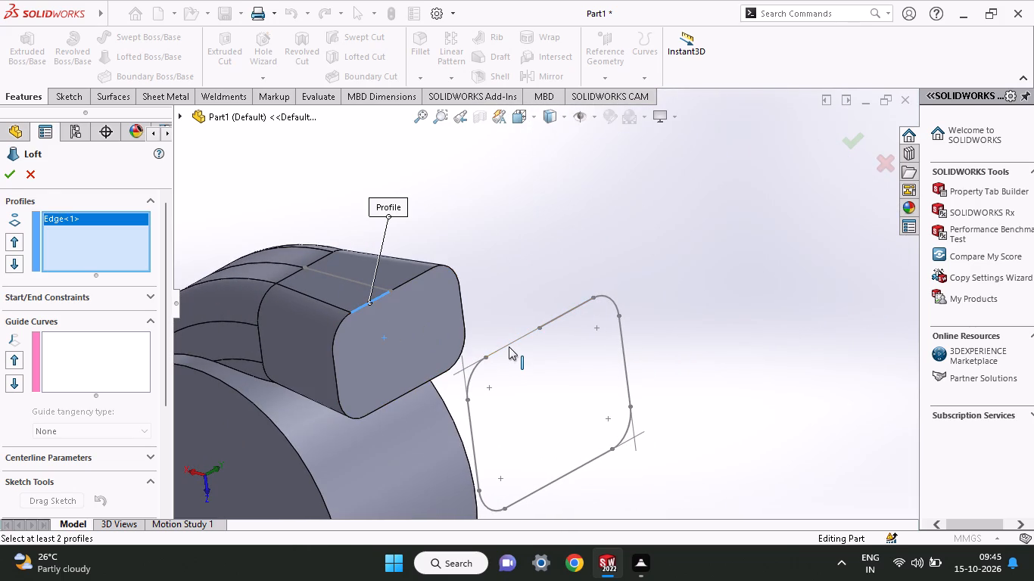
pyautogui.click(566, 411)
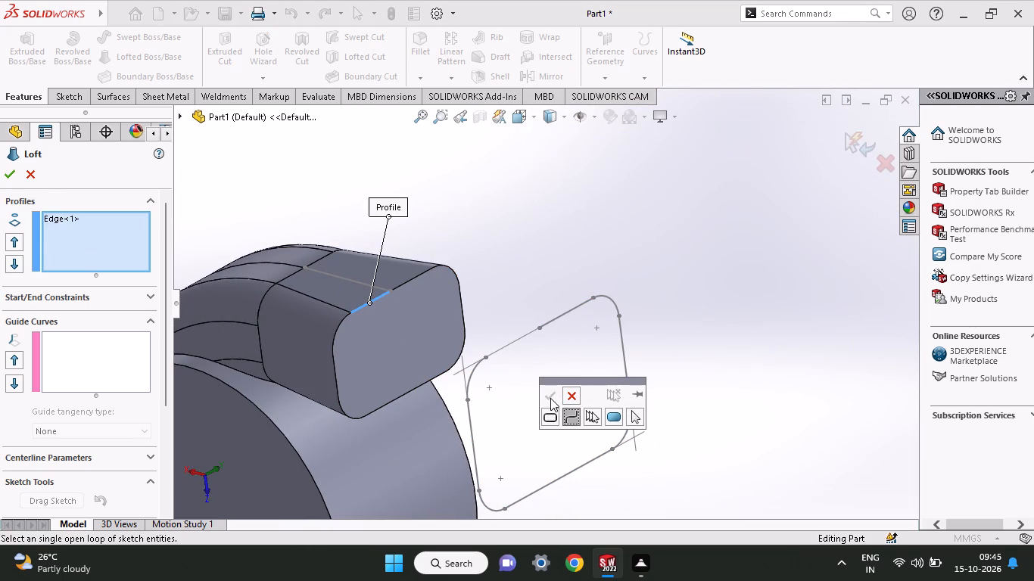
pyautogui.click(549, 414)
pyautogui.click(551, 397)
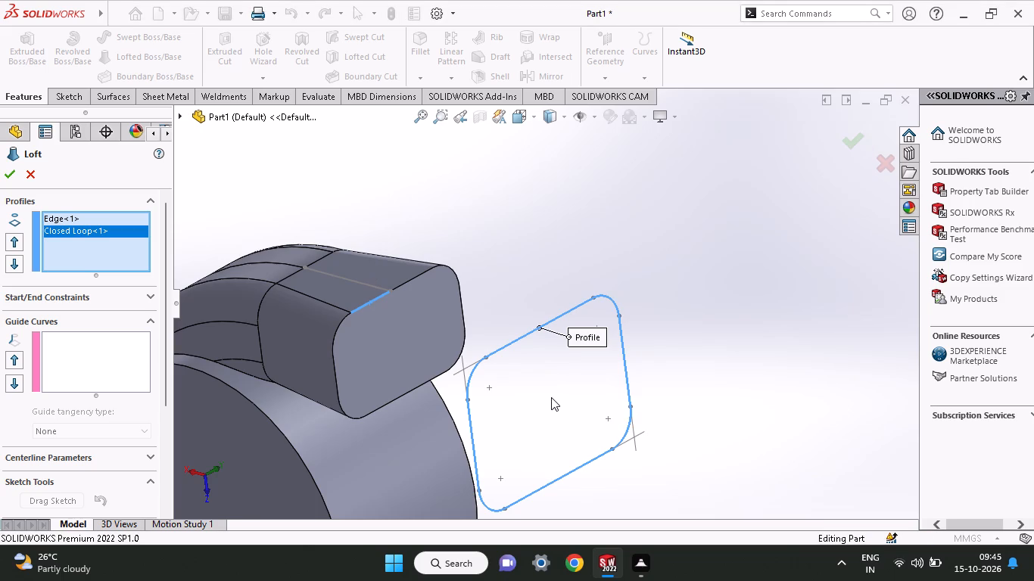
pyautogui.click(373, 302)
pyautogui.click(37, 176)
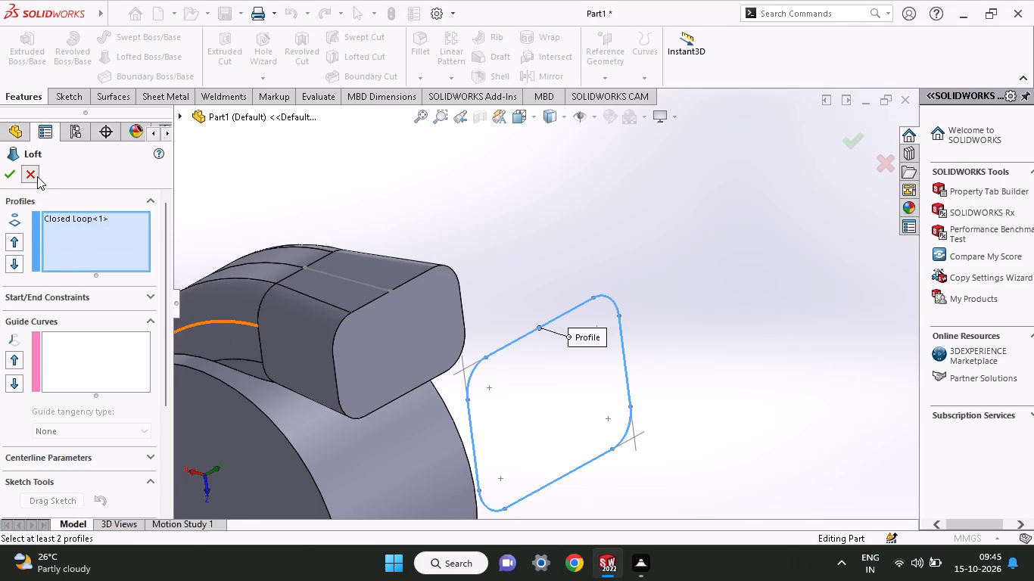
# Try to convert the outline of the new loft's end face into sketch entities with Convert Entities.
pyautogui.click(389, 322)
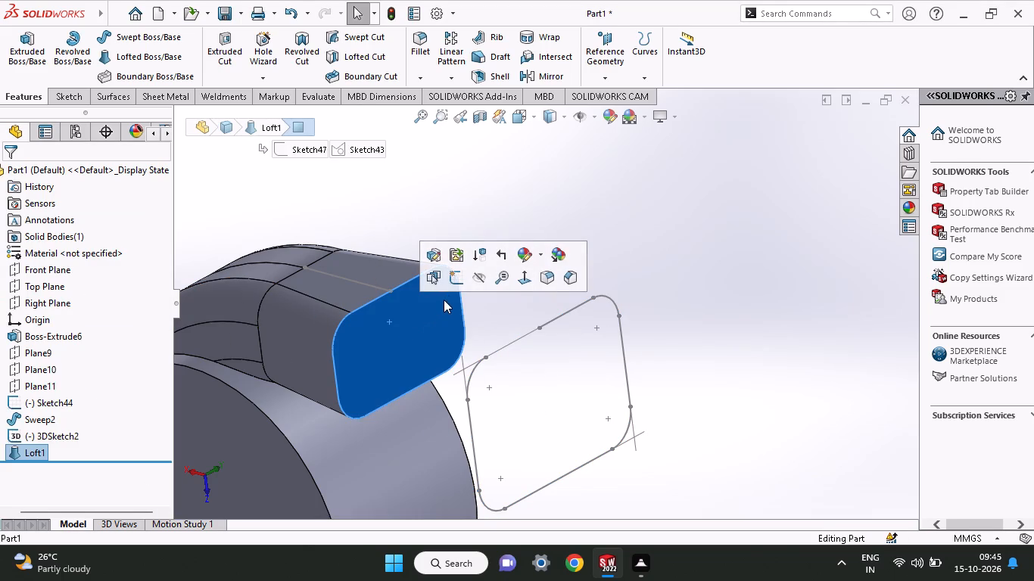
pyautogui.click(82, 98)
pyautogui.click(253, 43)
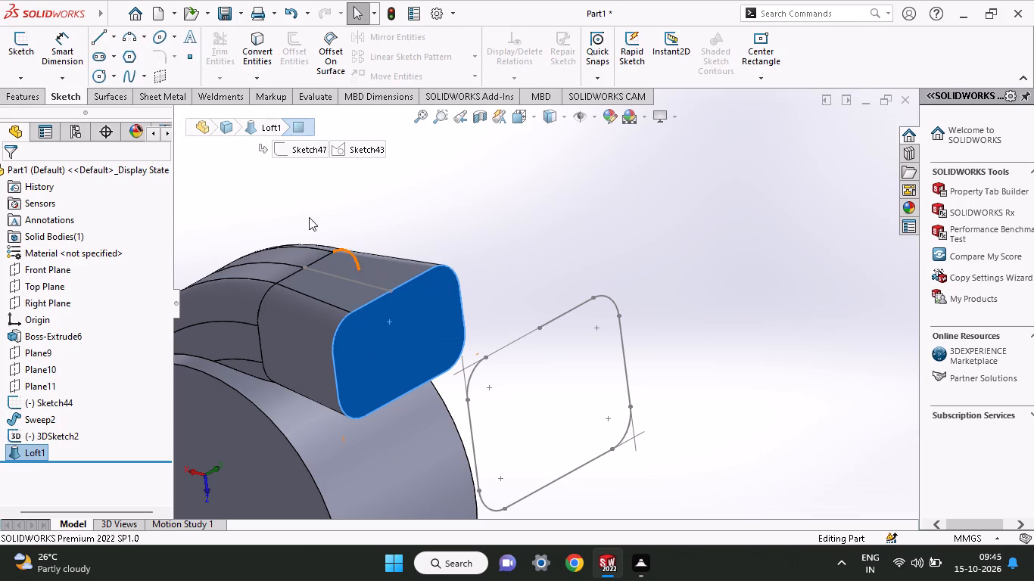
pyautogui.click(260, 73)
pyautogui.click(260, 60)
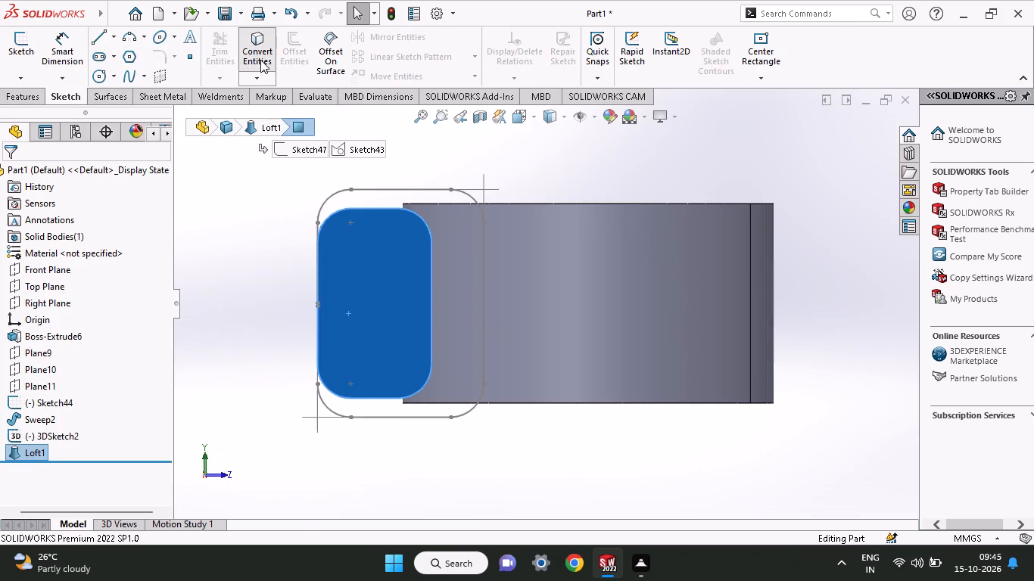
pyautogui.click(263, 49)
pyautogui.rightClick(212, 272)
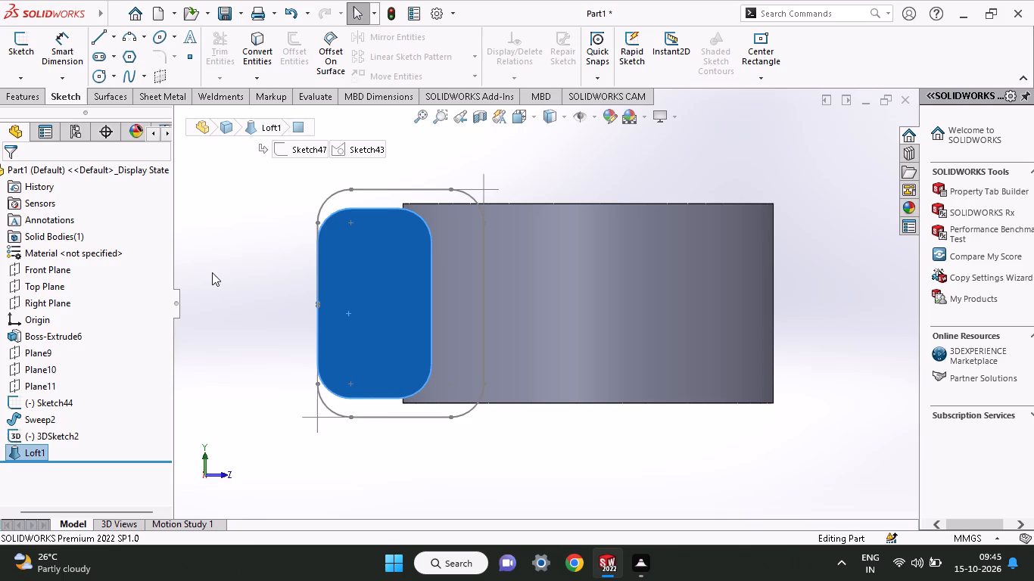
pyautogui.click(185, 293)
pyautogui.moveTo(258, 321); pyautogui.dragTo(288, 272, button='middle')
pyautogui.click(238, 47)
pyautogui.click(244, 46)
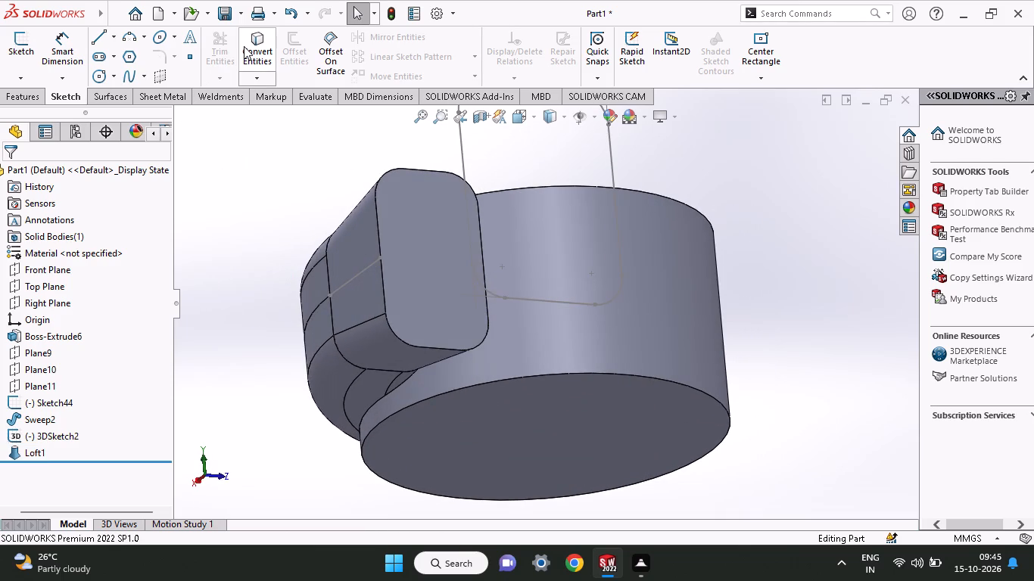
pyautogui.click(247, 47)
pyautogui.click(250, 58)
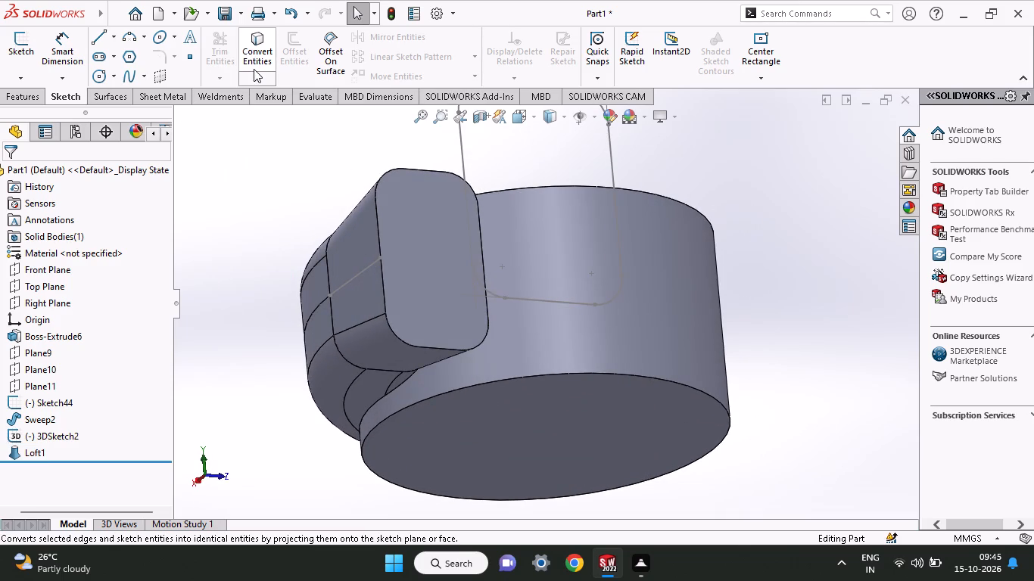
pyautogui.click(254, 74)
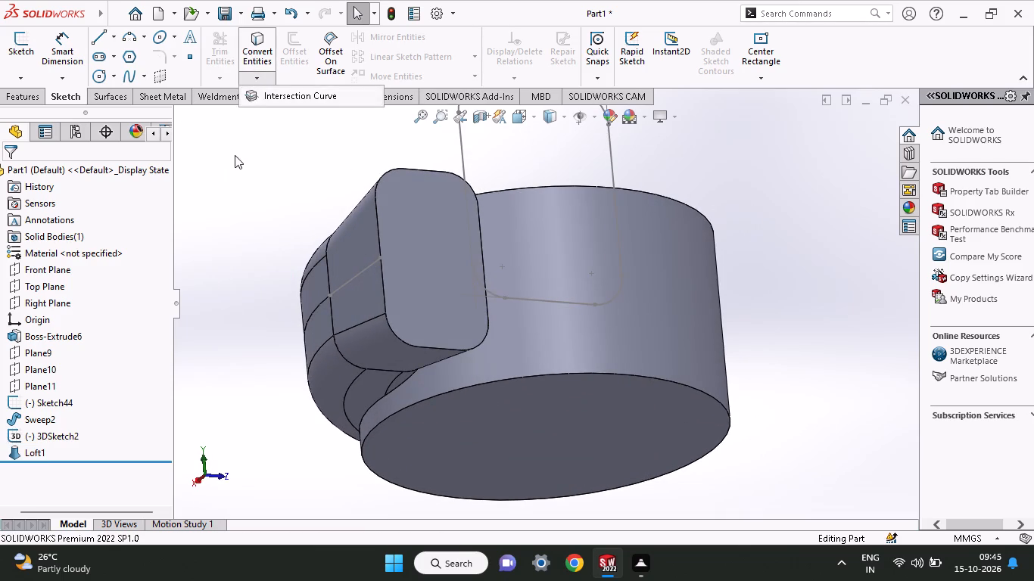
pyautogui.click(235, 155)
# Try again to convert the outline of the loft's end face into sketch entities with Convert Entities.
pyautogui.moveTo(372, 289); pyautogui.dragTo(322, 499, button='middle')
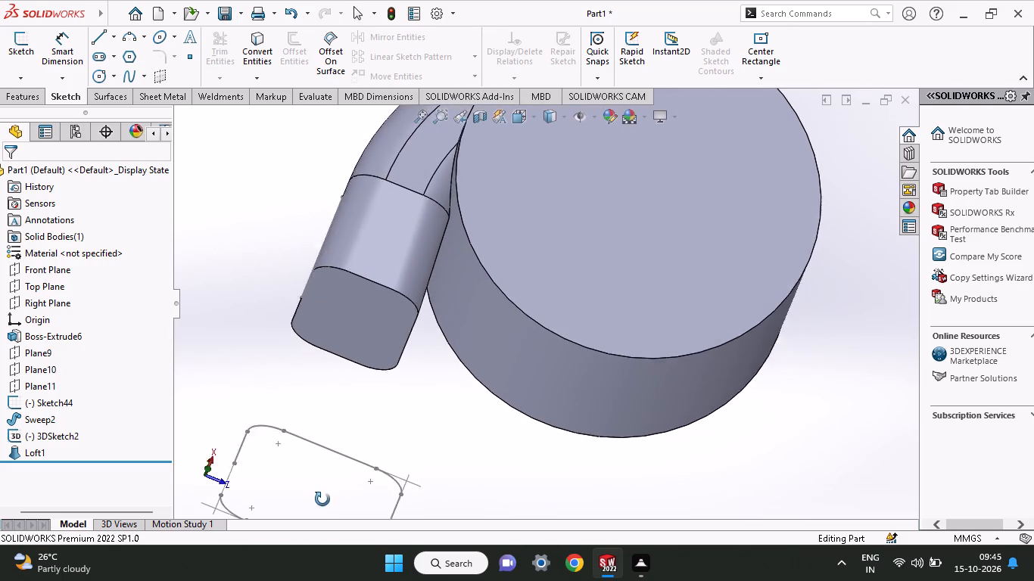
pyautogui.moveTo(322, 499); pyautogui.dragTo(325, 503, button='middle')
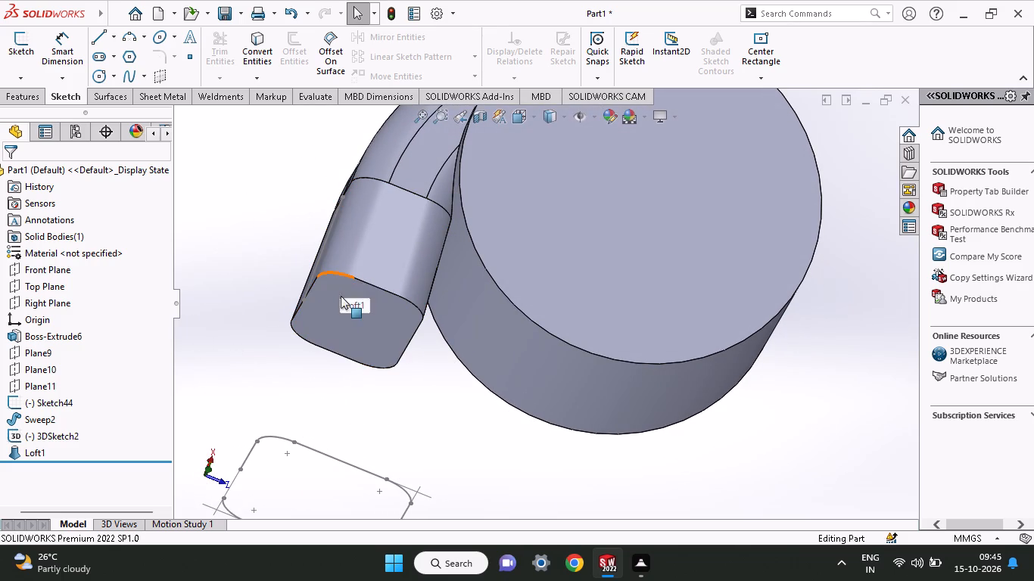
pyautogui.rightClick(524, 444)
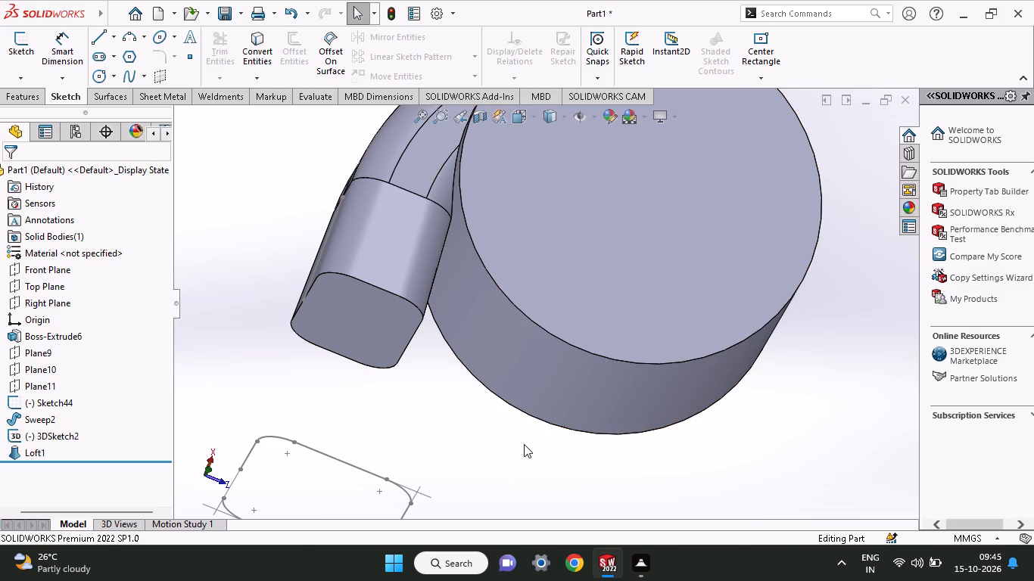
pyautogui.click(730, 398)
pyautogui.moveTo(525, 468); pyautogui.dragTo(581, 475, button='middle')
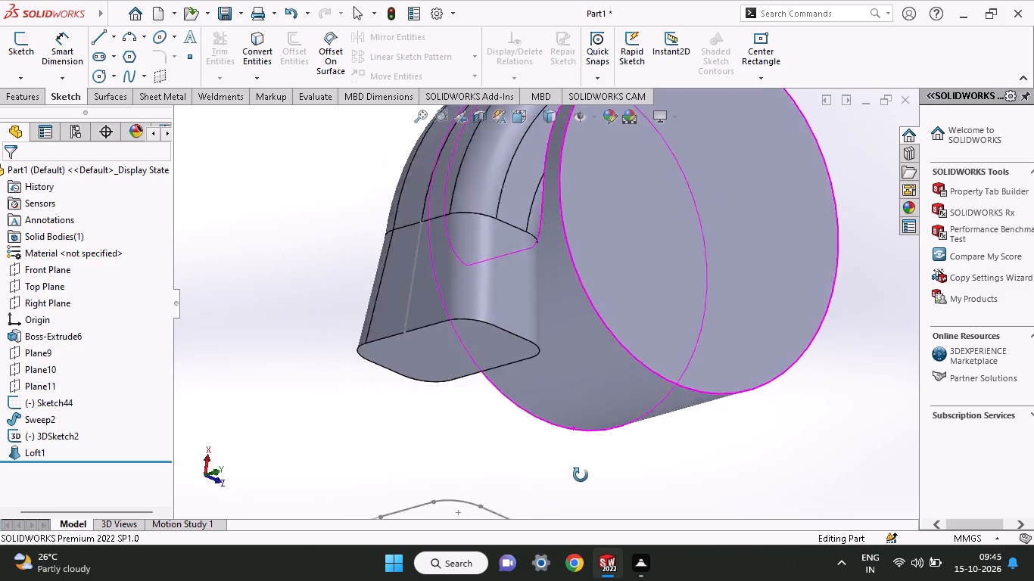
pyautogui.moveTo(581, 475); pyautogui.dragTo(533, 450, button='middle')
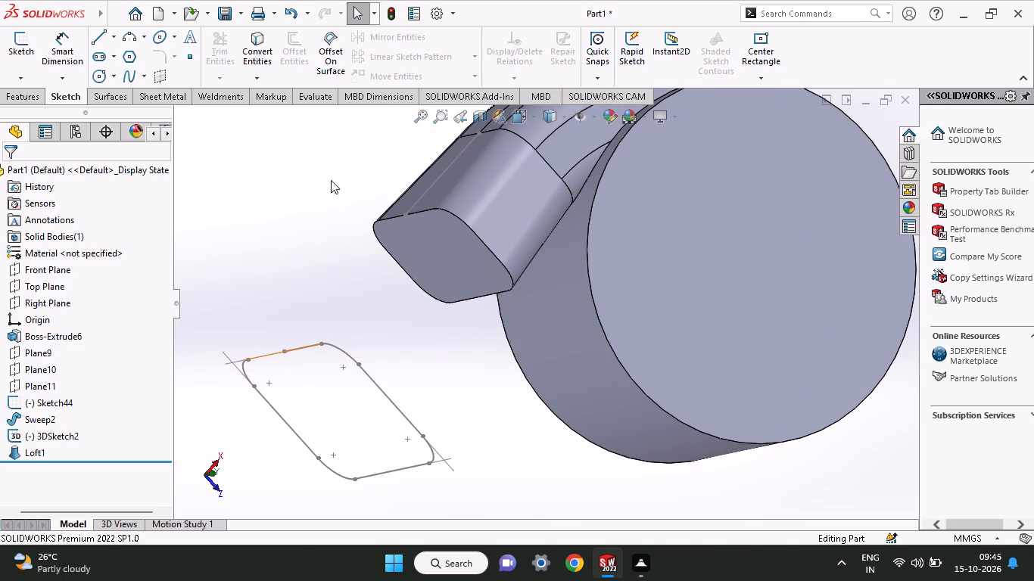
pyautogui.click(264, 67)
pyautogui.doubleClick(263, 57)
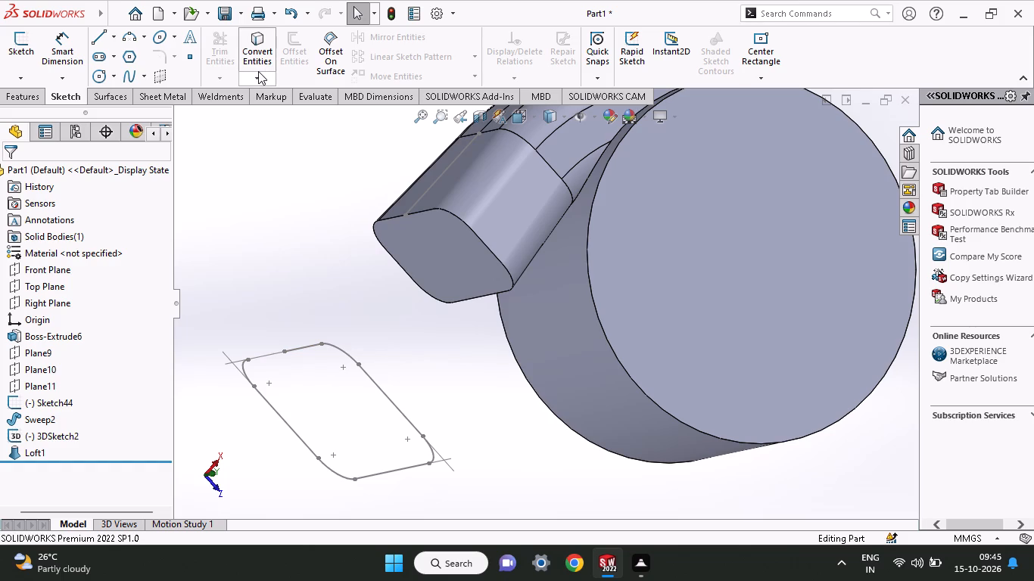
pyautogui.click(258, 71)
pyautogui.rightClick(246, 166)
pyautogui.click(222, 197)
# Undo the loft between Sketch47 and the nearer filleted outline.
pyautogui.hotkey('ctrl', 'z')
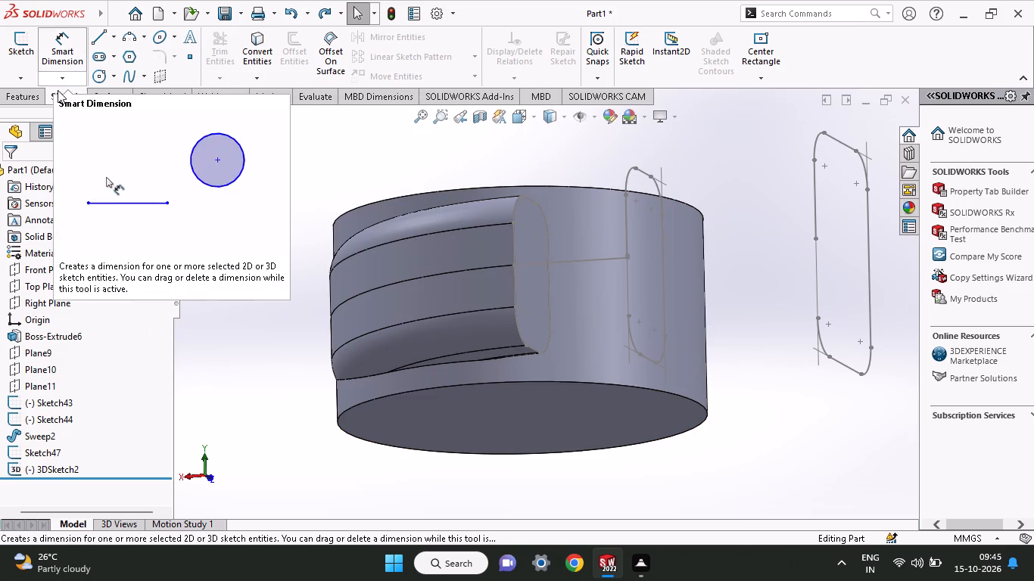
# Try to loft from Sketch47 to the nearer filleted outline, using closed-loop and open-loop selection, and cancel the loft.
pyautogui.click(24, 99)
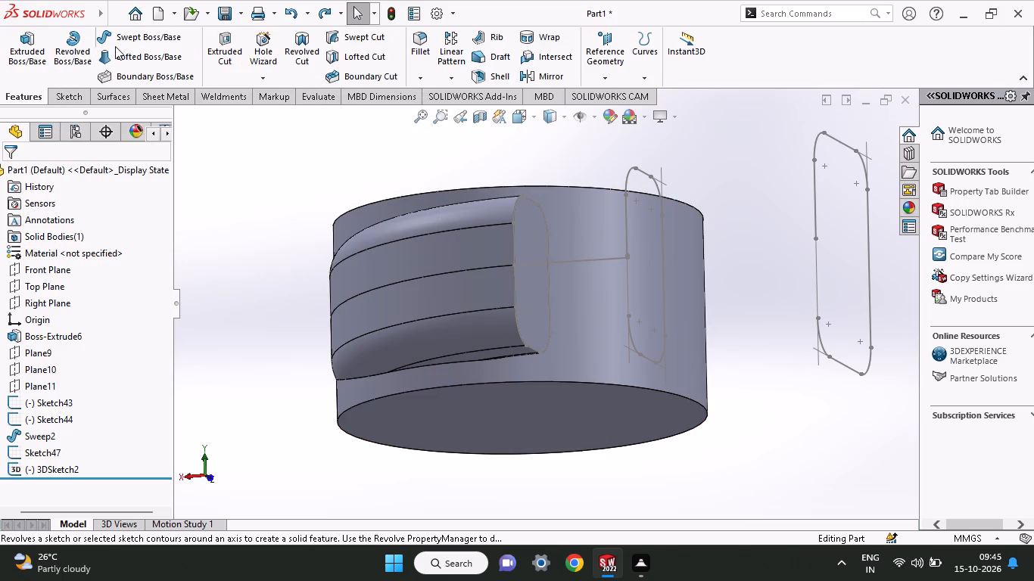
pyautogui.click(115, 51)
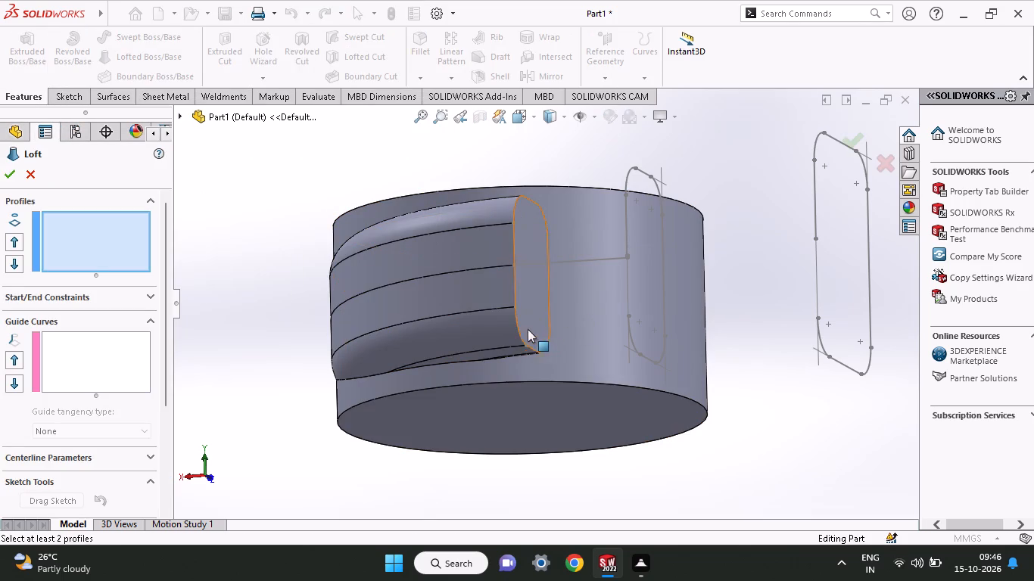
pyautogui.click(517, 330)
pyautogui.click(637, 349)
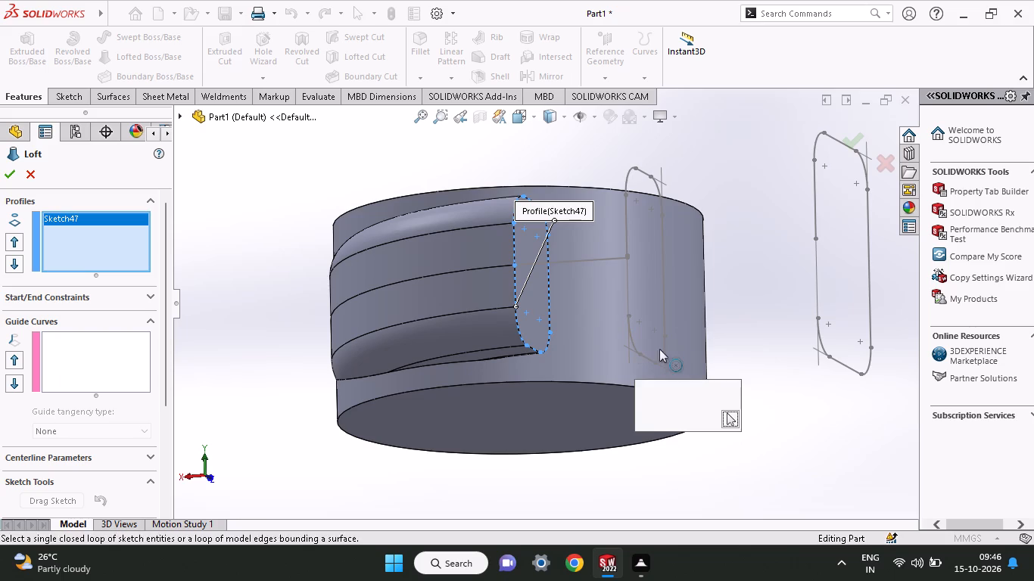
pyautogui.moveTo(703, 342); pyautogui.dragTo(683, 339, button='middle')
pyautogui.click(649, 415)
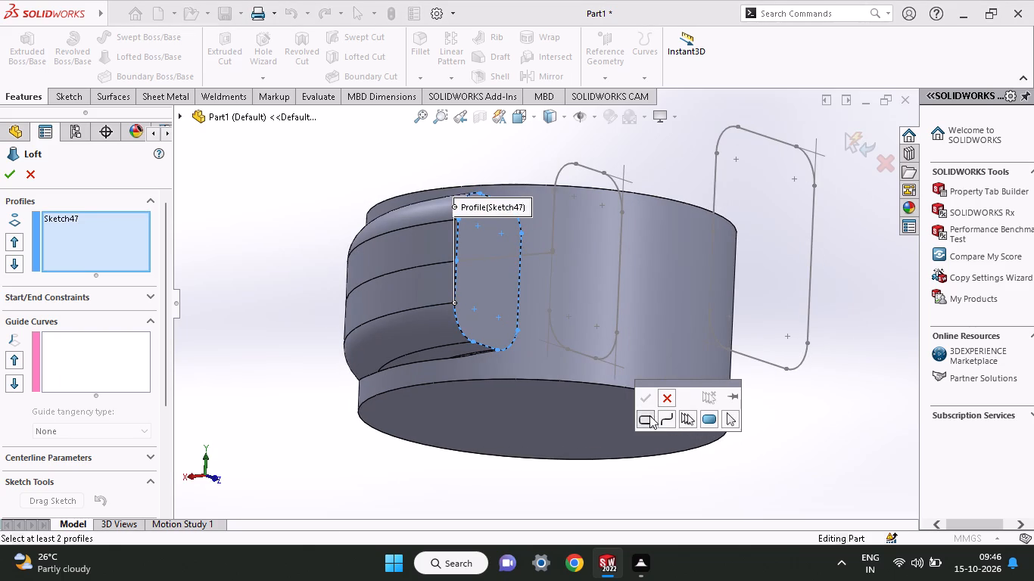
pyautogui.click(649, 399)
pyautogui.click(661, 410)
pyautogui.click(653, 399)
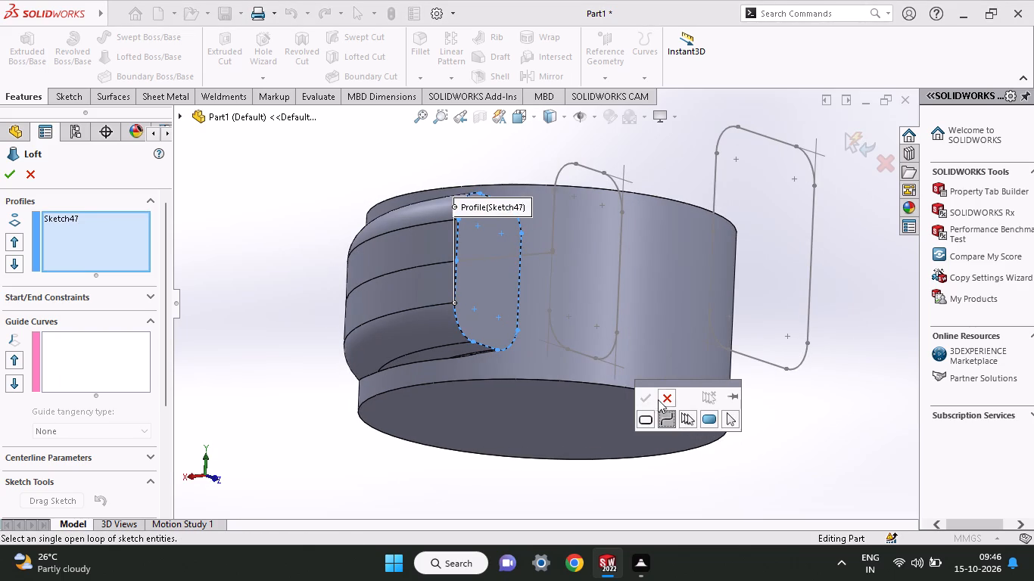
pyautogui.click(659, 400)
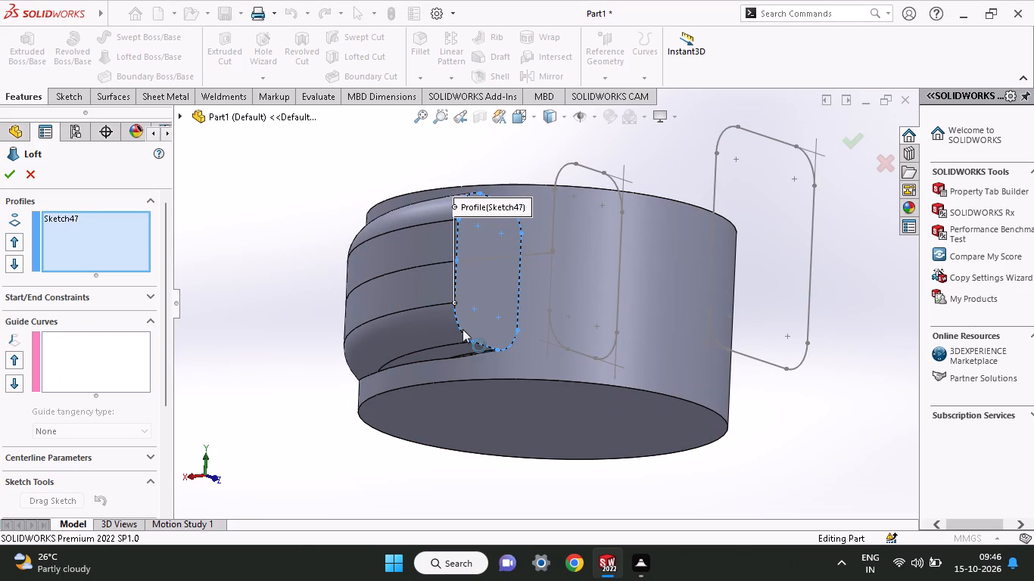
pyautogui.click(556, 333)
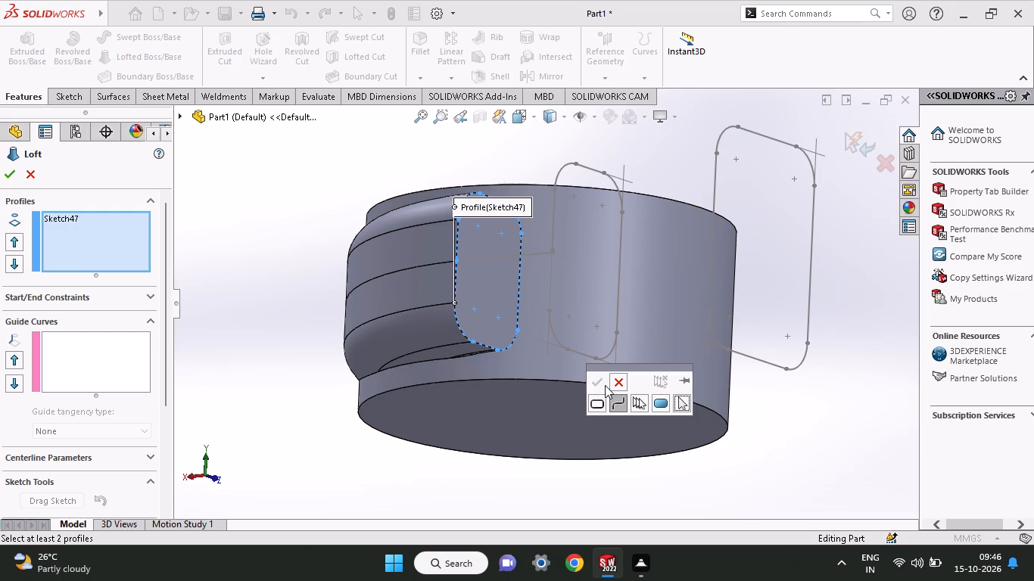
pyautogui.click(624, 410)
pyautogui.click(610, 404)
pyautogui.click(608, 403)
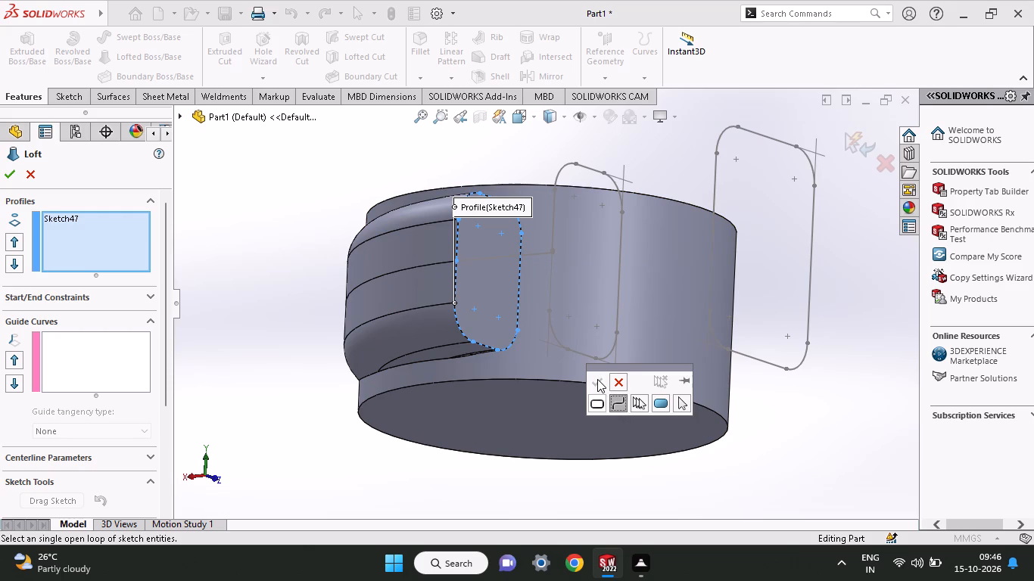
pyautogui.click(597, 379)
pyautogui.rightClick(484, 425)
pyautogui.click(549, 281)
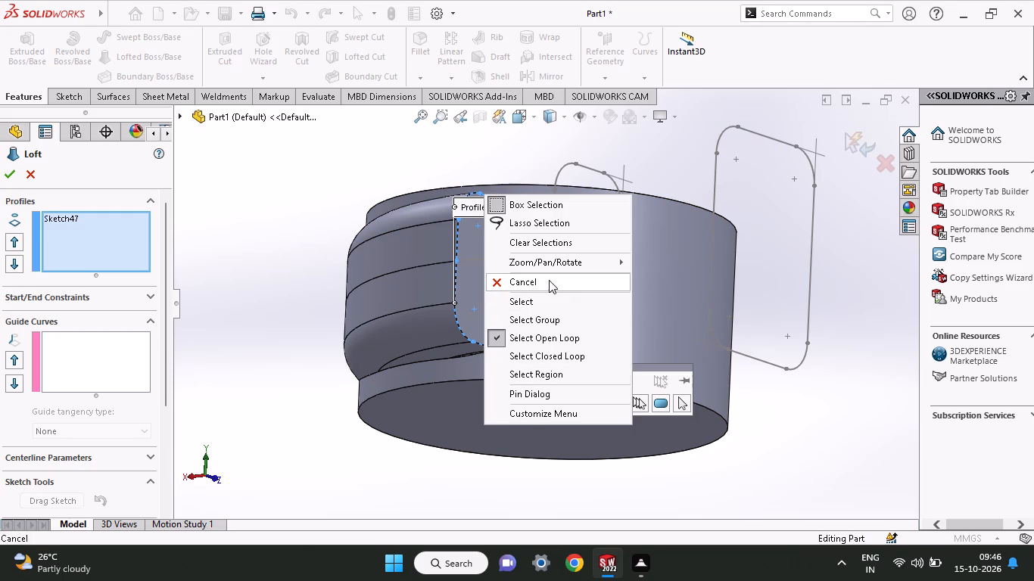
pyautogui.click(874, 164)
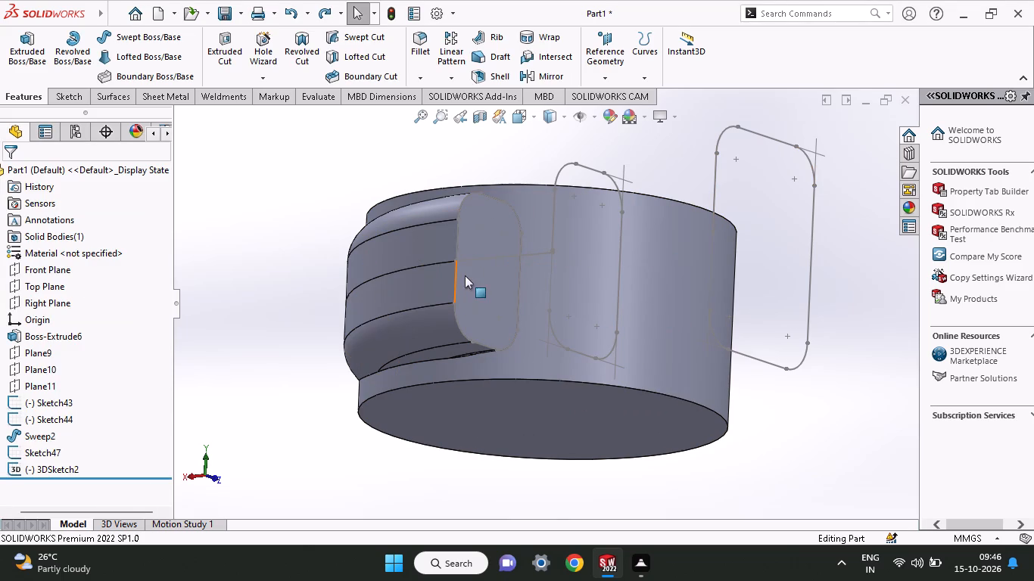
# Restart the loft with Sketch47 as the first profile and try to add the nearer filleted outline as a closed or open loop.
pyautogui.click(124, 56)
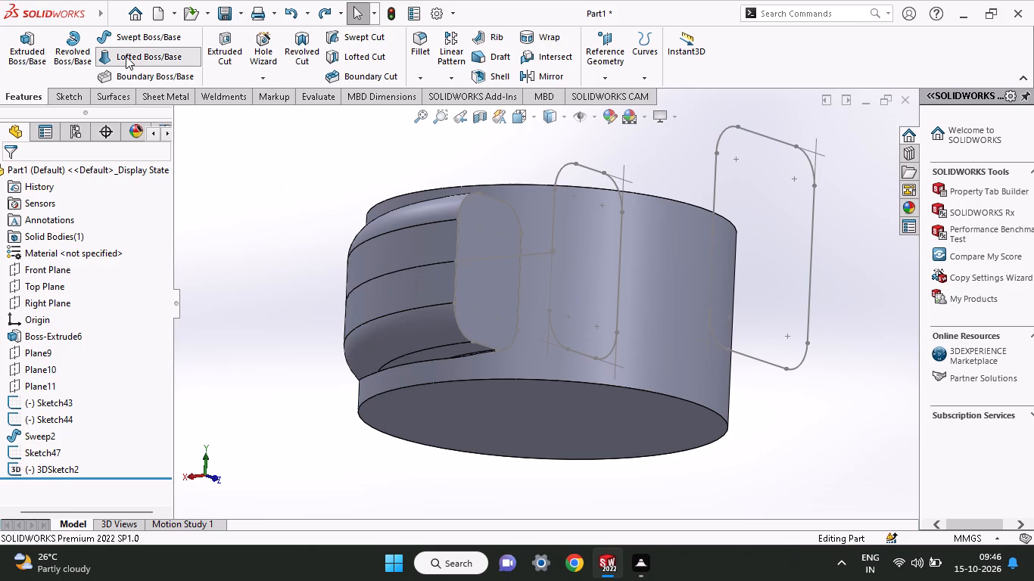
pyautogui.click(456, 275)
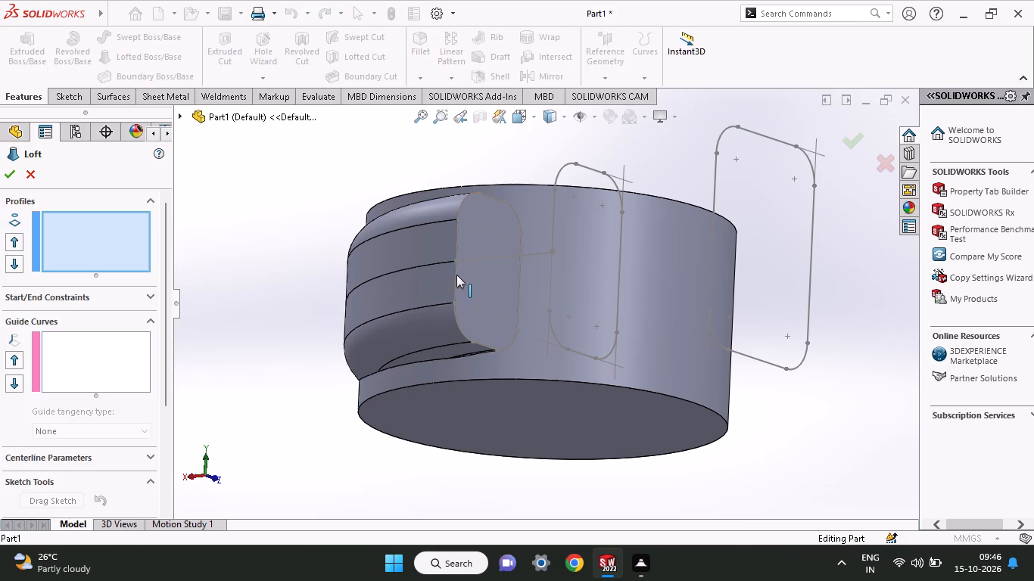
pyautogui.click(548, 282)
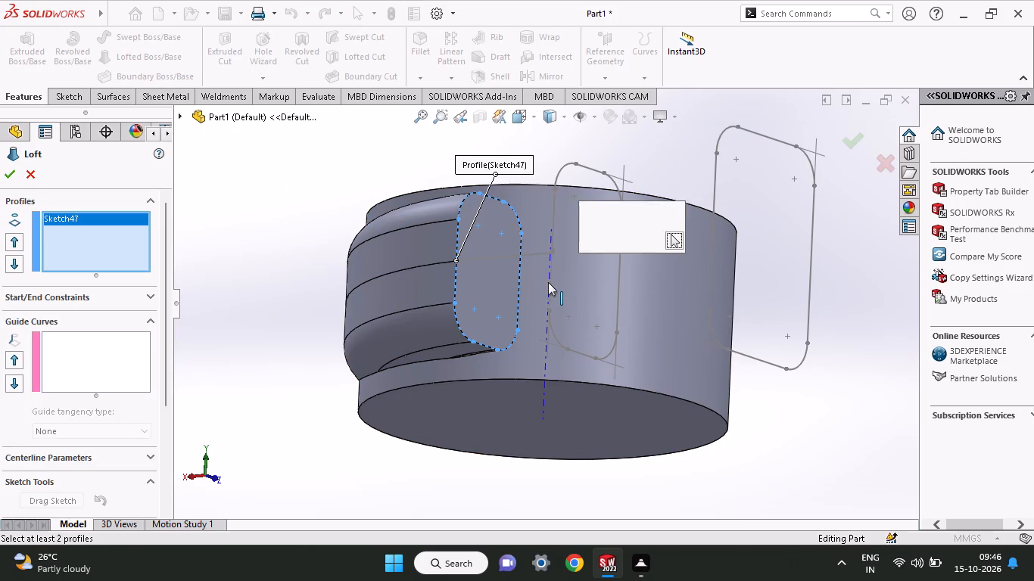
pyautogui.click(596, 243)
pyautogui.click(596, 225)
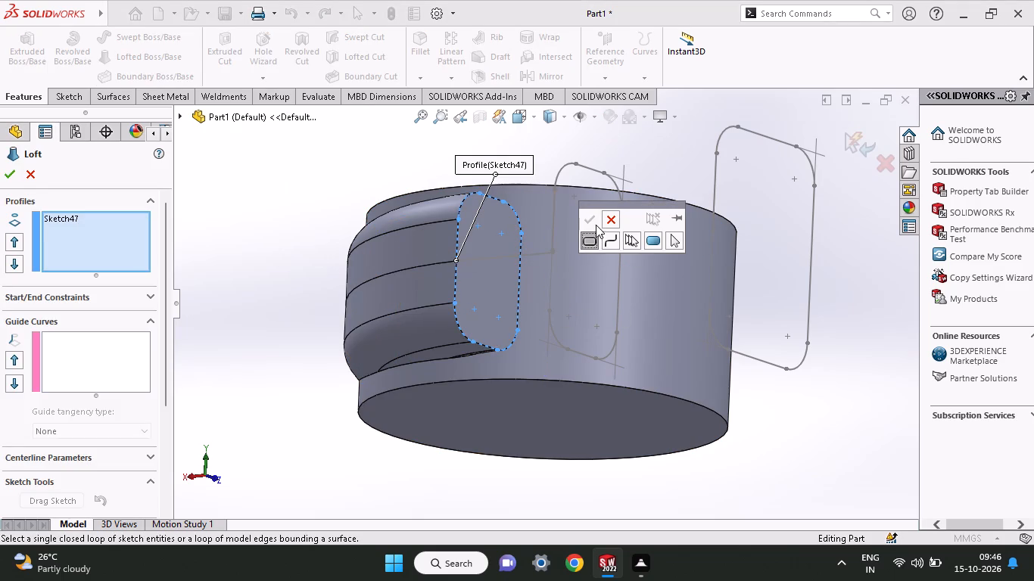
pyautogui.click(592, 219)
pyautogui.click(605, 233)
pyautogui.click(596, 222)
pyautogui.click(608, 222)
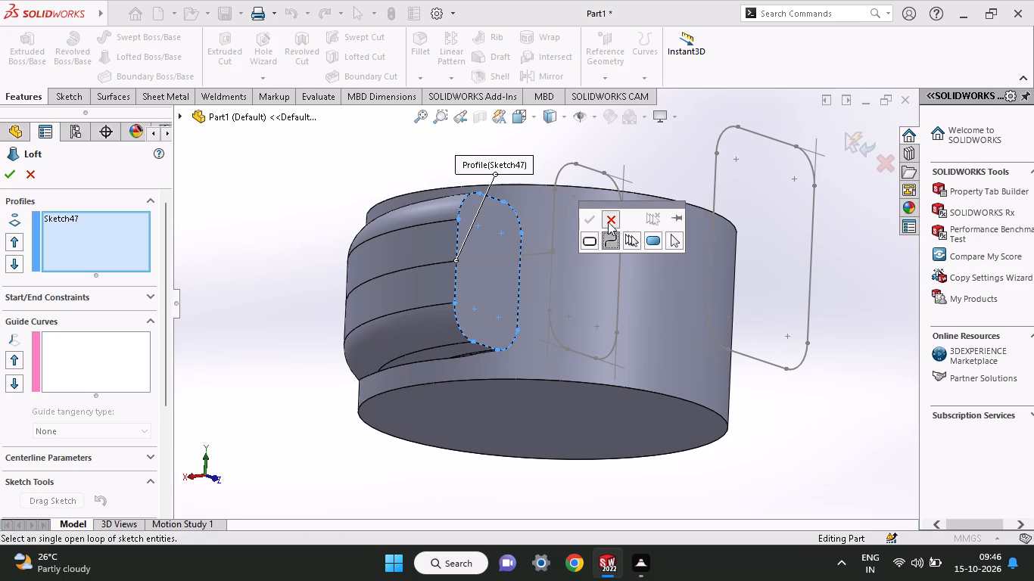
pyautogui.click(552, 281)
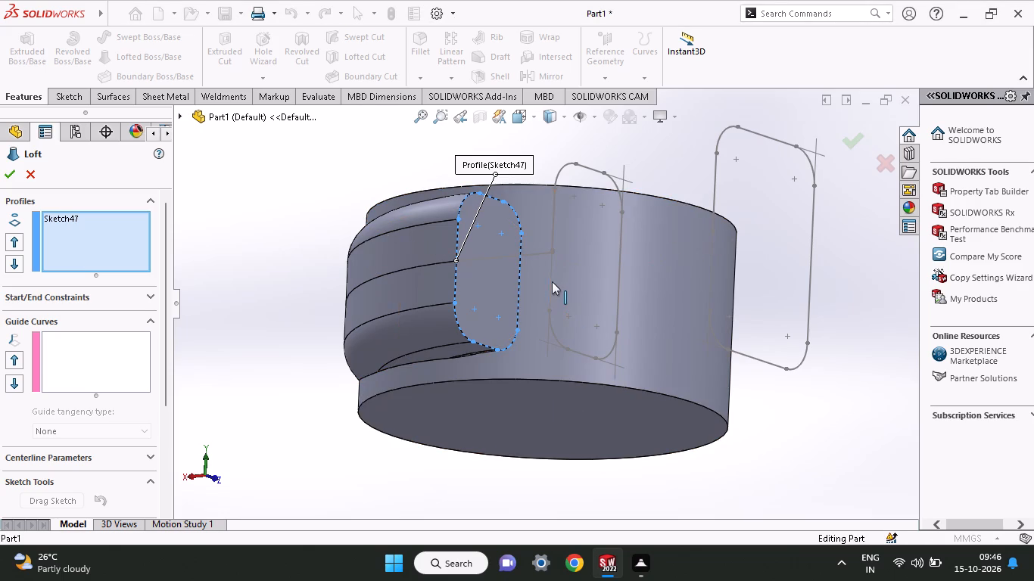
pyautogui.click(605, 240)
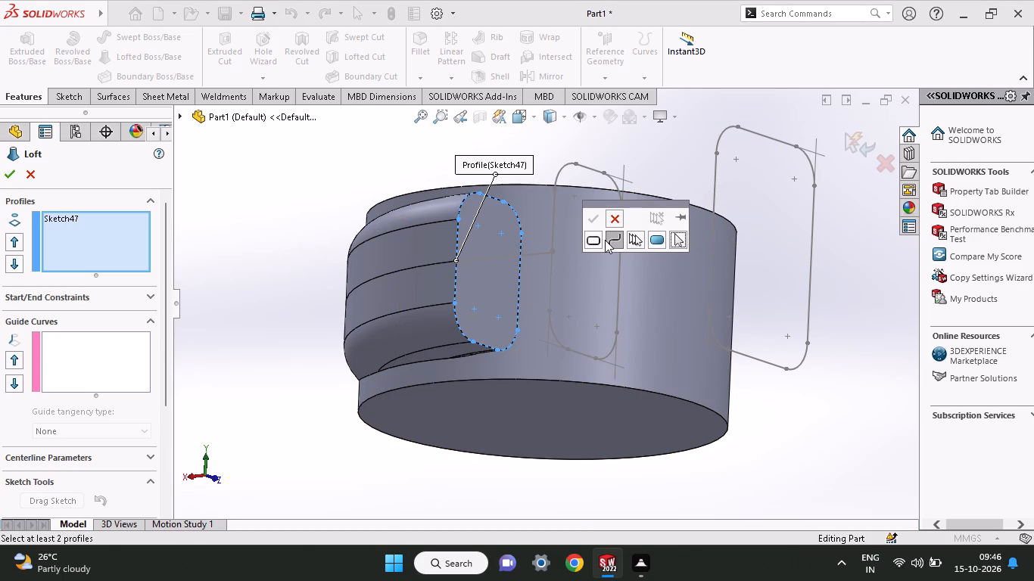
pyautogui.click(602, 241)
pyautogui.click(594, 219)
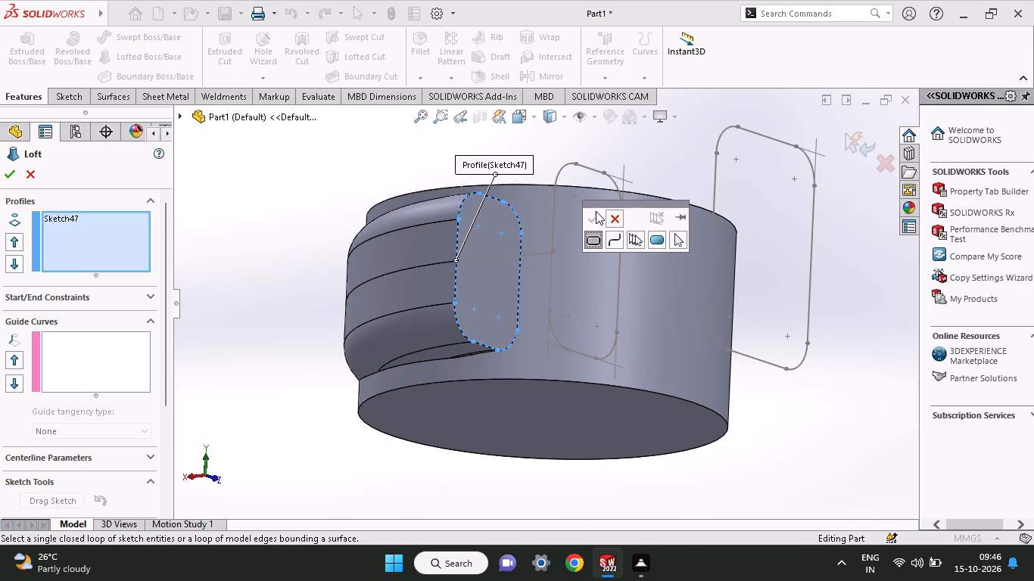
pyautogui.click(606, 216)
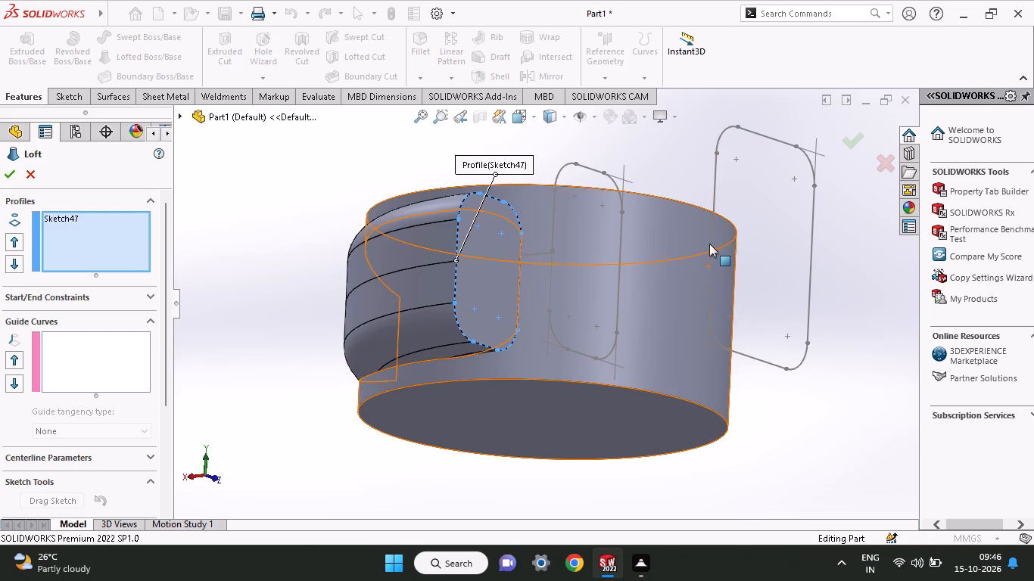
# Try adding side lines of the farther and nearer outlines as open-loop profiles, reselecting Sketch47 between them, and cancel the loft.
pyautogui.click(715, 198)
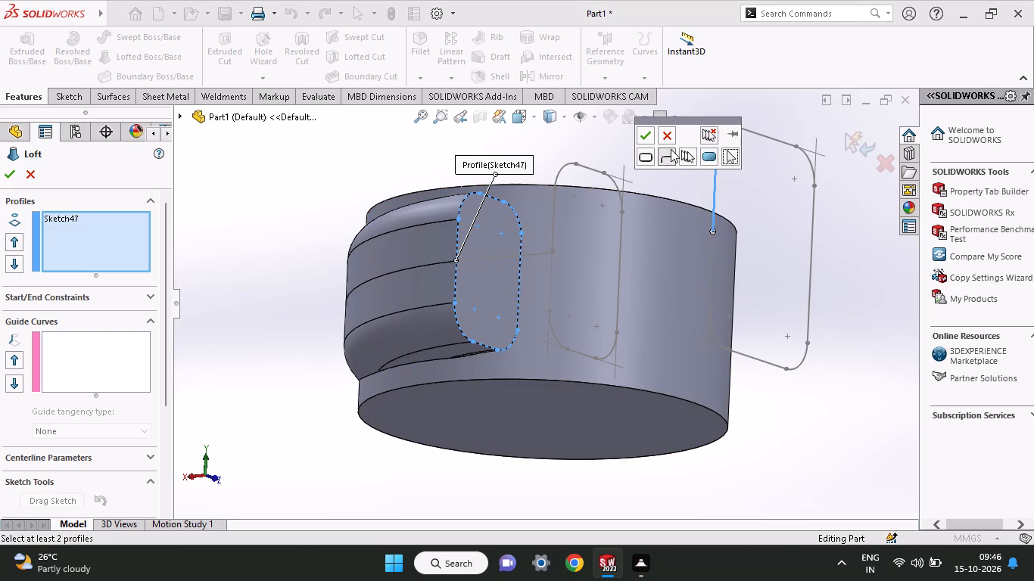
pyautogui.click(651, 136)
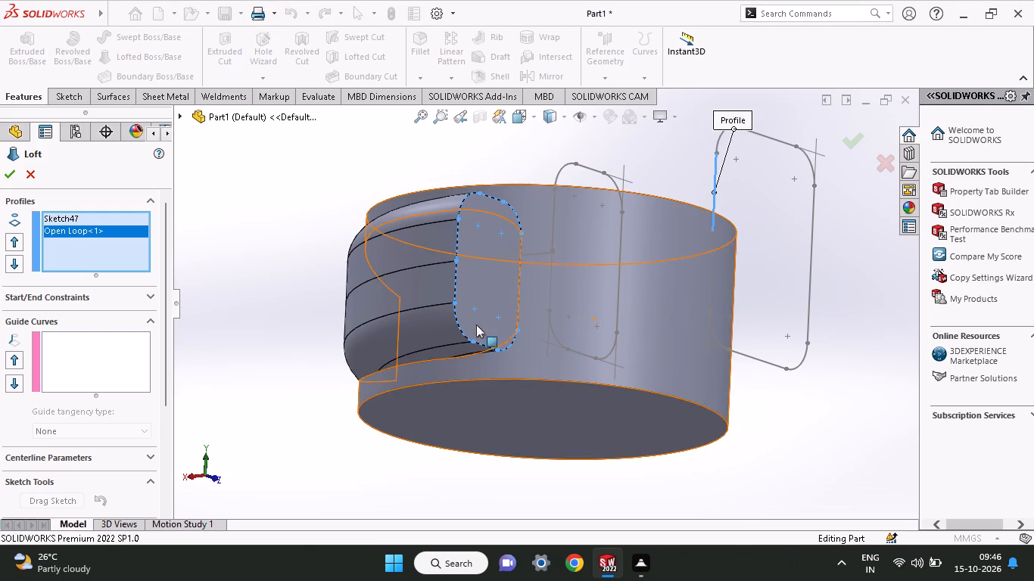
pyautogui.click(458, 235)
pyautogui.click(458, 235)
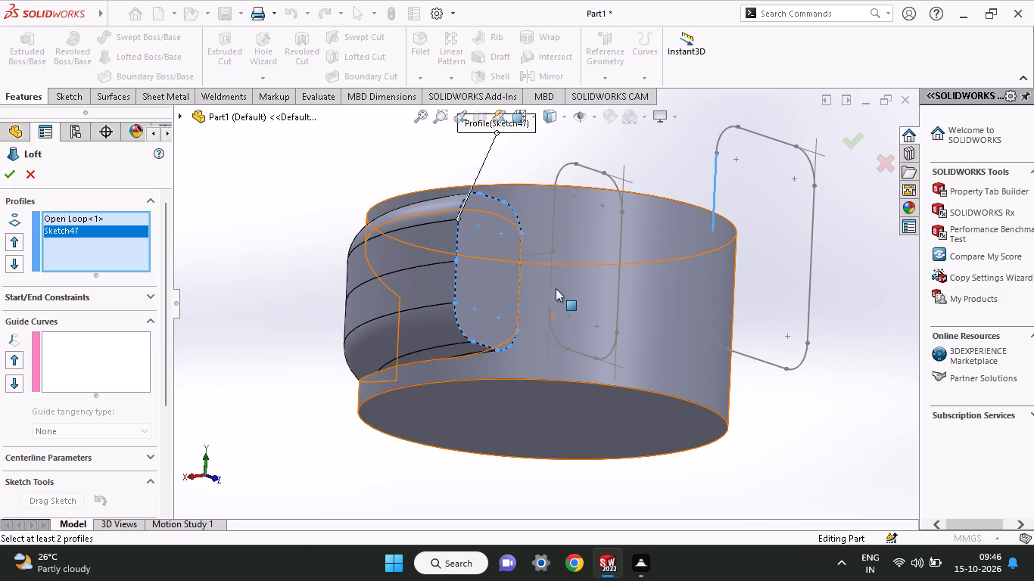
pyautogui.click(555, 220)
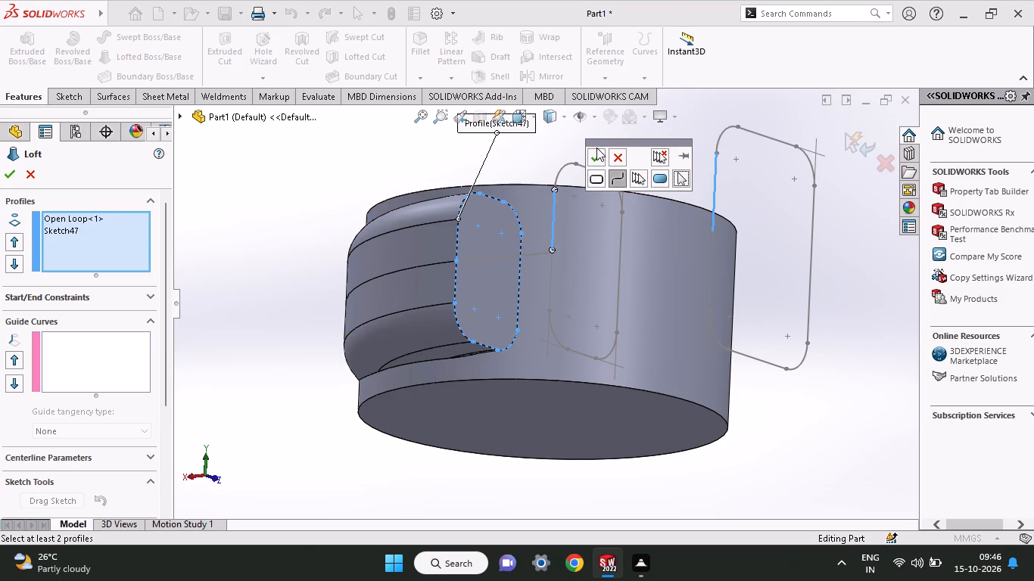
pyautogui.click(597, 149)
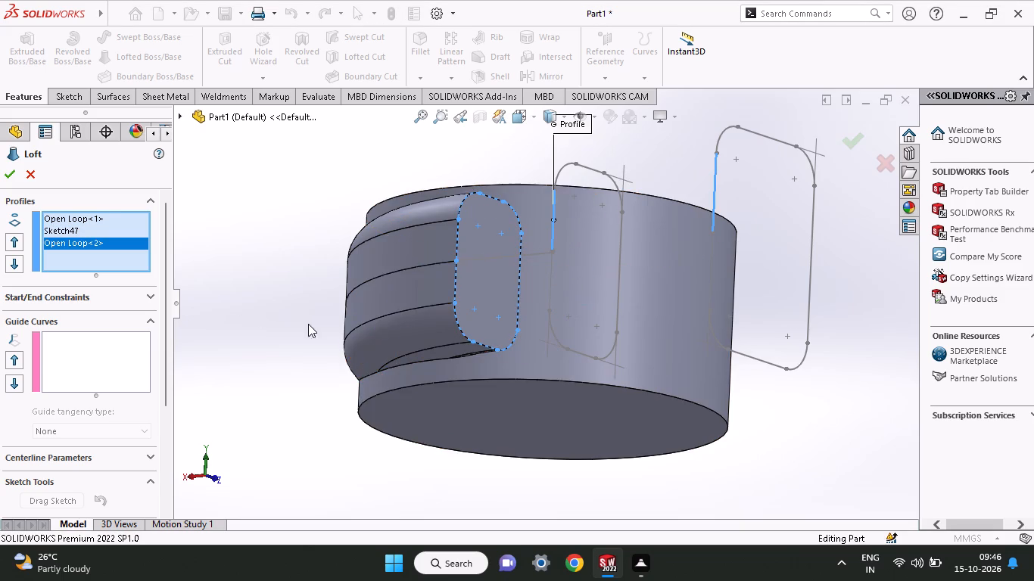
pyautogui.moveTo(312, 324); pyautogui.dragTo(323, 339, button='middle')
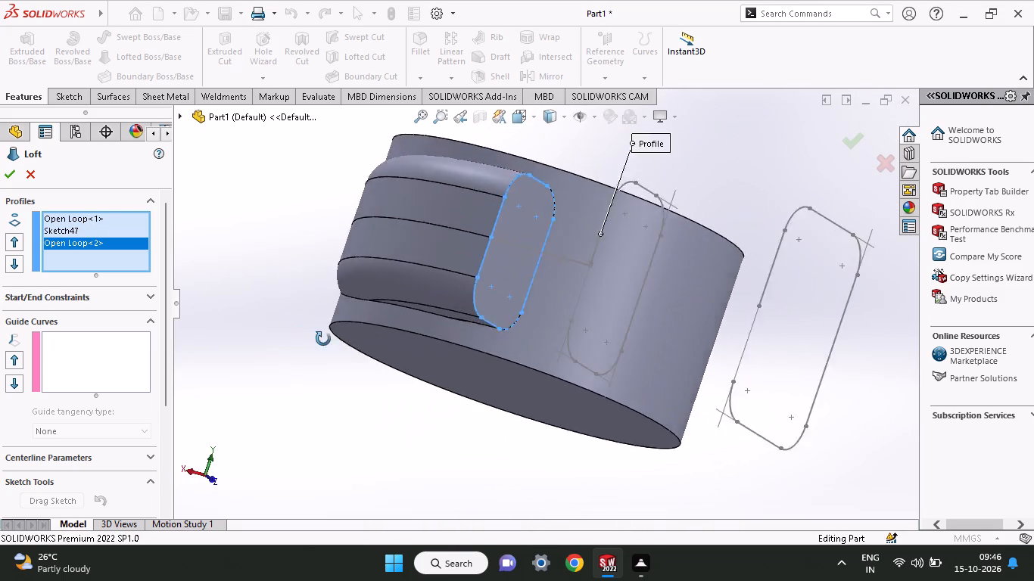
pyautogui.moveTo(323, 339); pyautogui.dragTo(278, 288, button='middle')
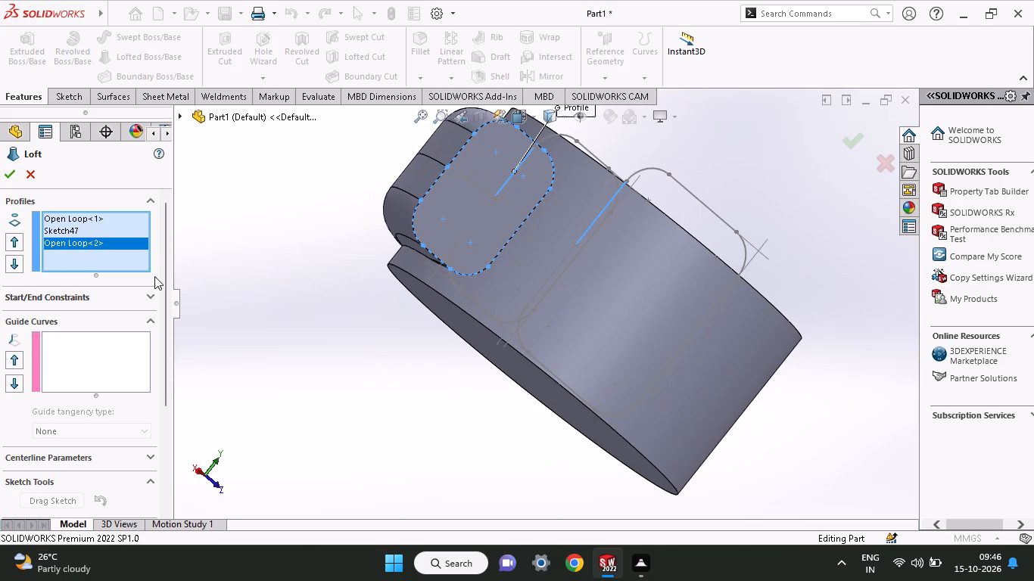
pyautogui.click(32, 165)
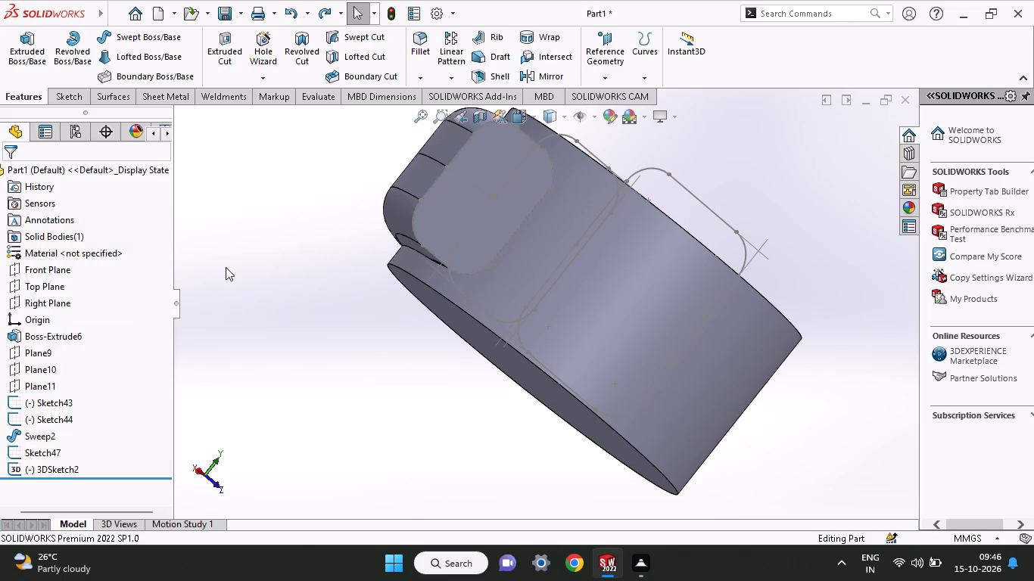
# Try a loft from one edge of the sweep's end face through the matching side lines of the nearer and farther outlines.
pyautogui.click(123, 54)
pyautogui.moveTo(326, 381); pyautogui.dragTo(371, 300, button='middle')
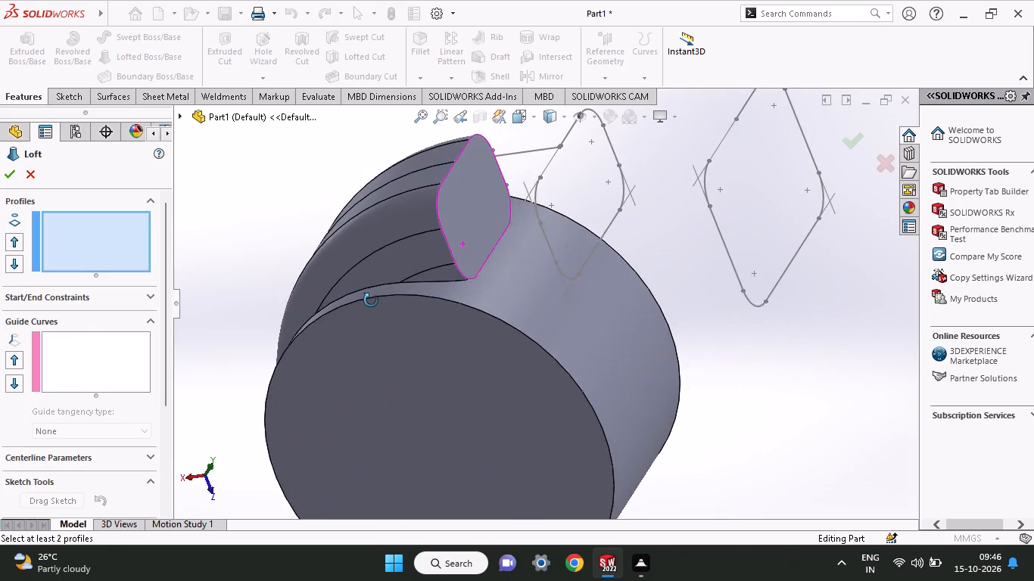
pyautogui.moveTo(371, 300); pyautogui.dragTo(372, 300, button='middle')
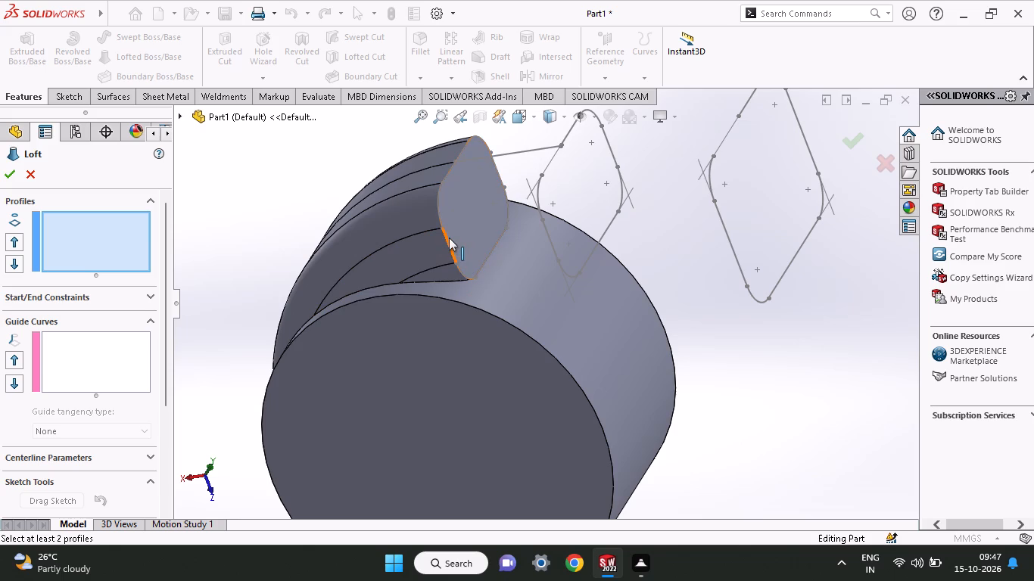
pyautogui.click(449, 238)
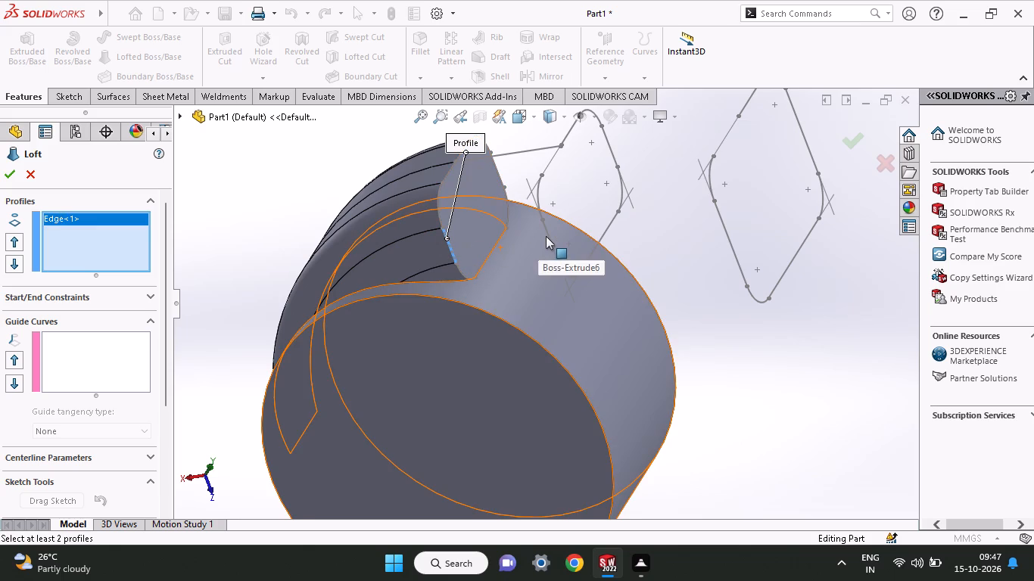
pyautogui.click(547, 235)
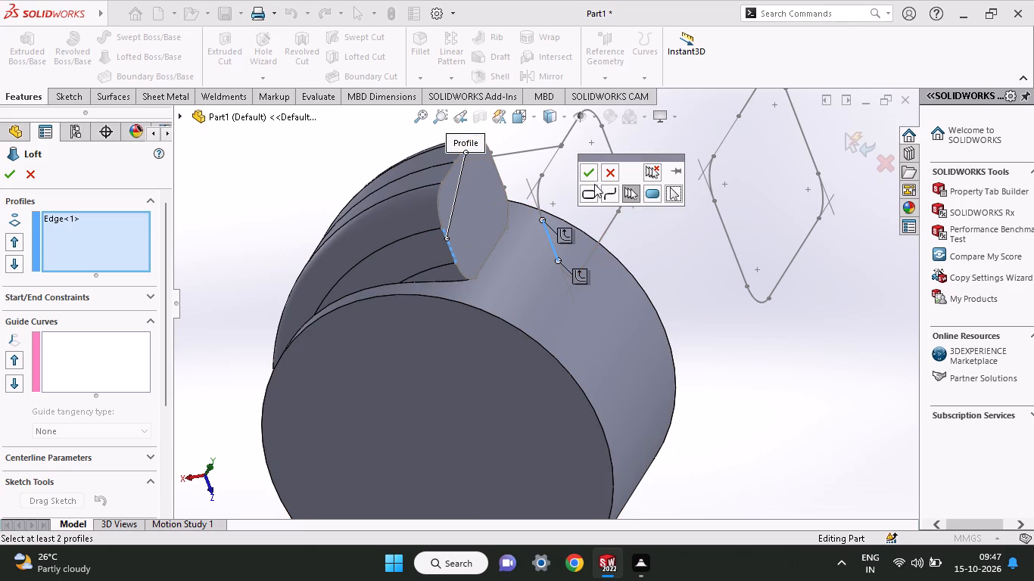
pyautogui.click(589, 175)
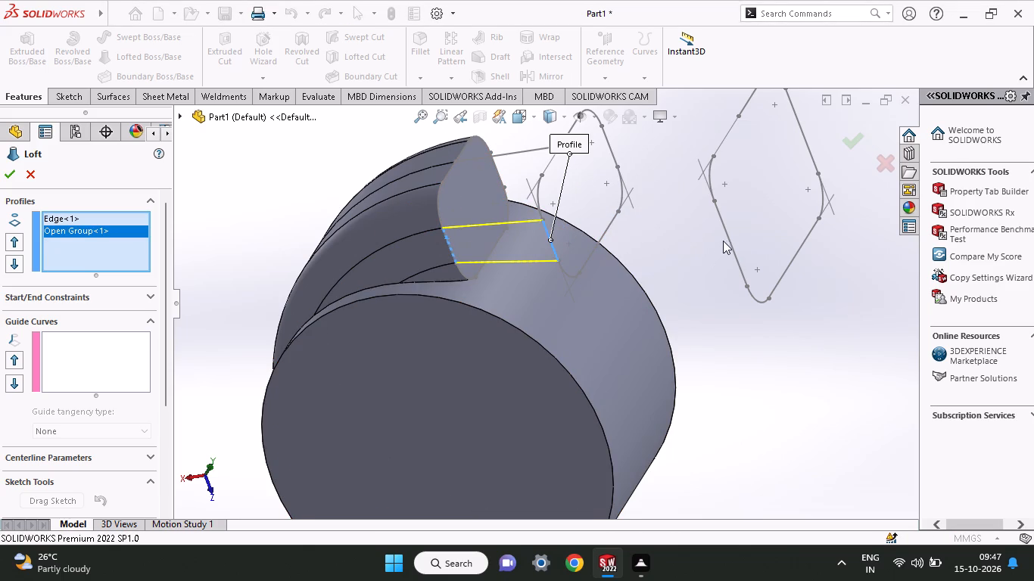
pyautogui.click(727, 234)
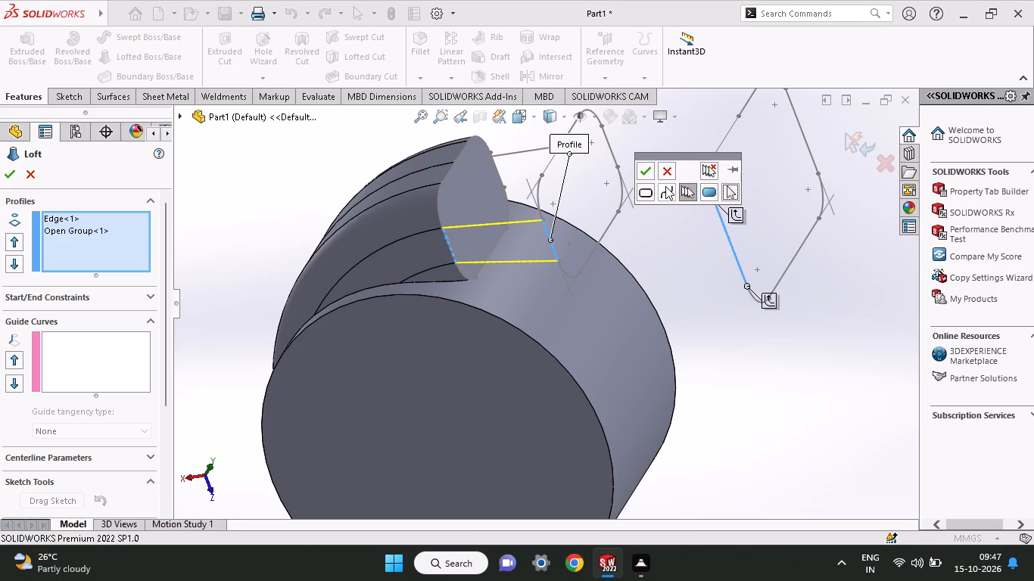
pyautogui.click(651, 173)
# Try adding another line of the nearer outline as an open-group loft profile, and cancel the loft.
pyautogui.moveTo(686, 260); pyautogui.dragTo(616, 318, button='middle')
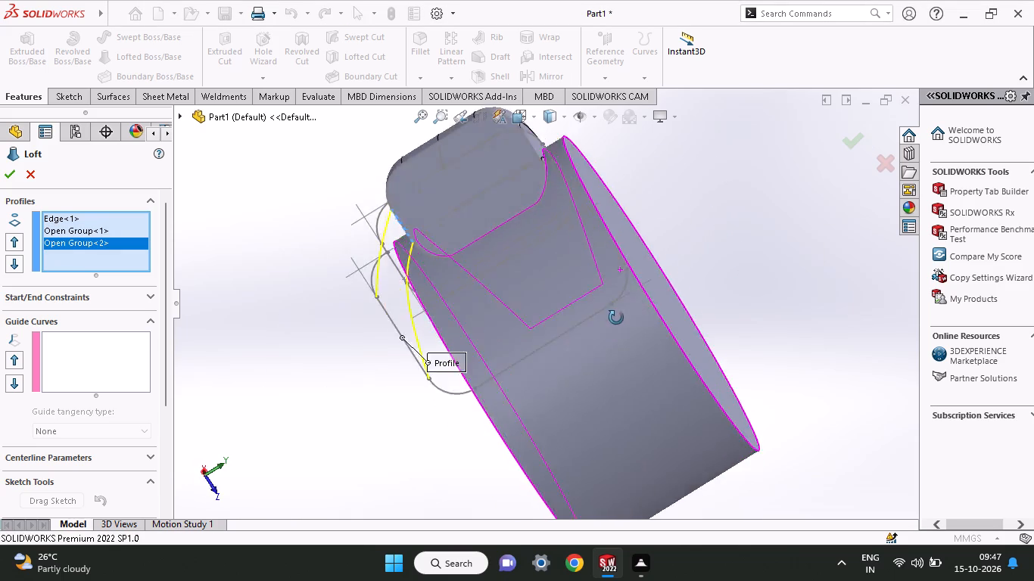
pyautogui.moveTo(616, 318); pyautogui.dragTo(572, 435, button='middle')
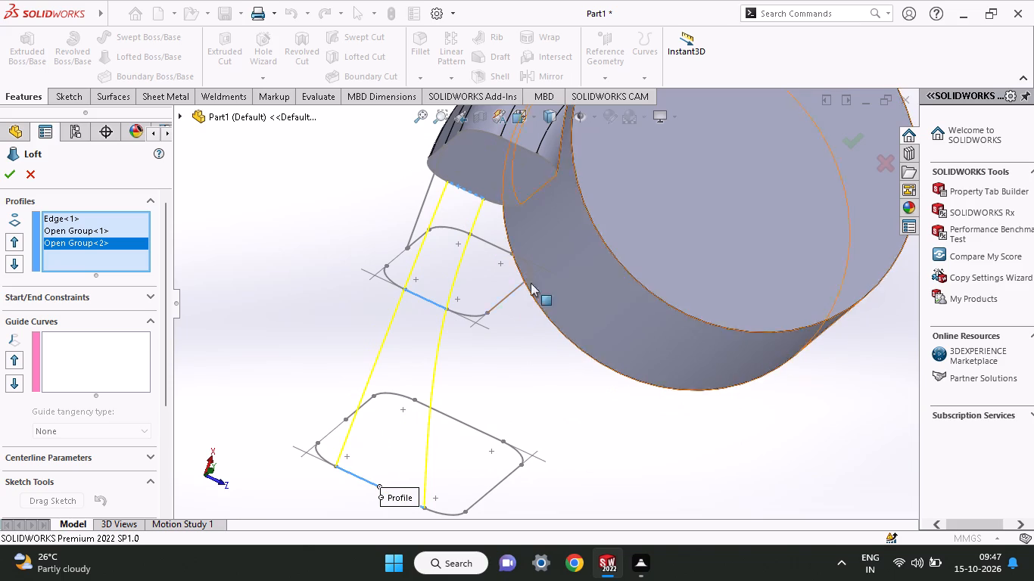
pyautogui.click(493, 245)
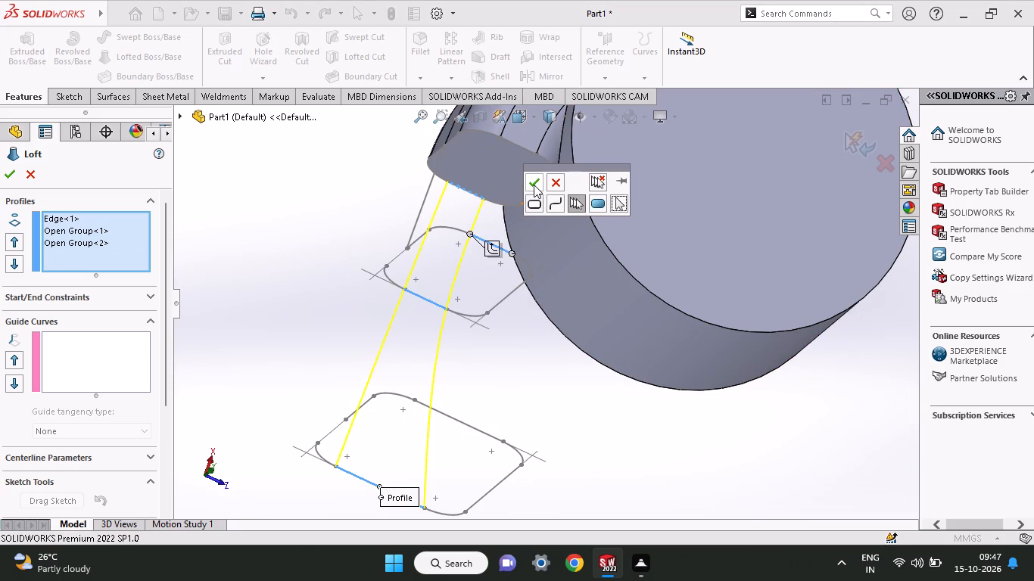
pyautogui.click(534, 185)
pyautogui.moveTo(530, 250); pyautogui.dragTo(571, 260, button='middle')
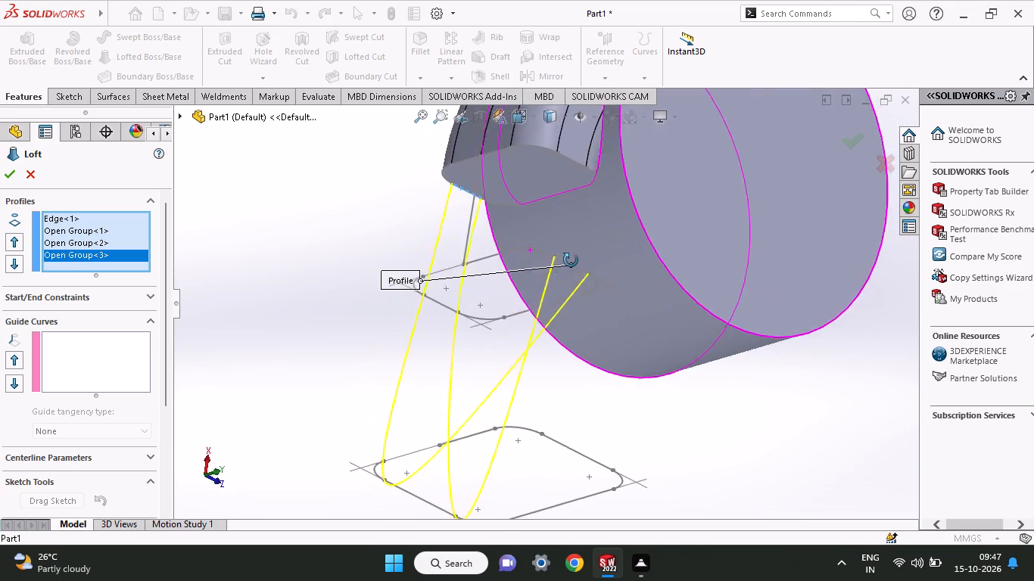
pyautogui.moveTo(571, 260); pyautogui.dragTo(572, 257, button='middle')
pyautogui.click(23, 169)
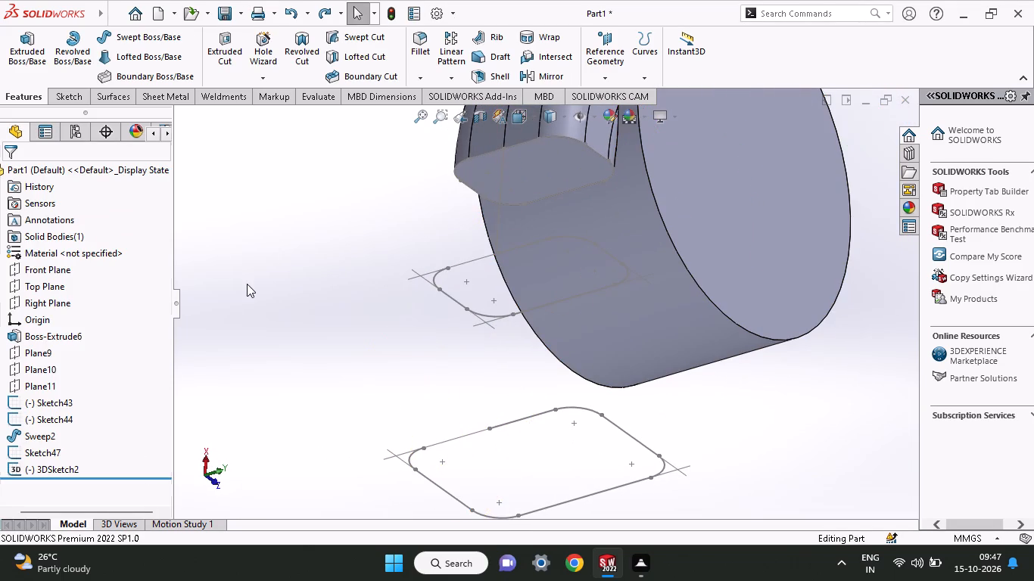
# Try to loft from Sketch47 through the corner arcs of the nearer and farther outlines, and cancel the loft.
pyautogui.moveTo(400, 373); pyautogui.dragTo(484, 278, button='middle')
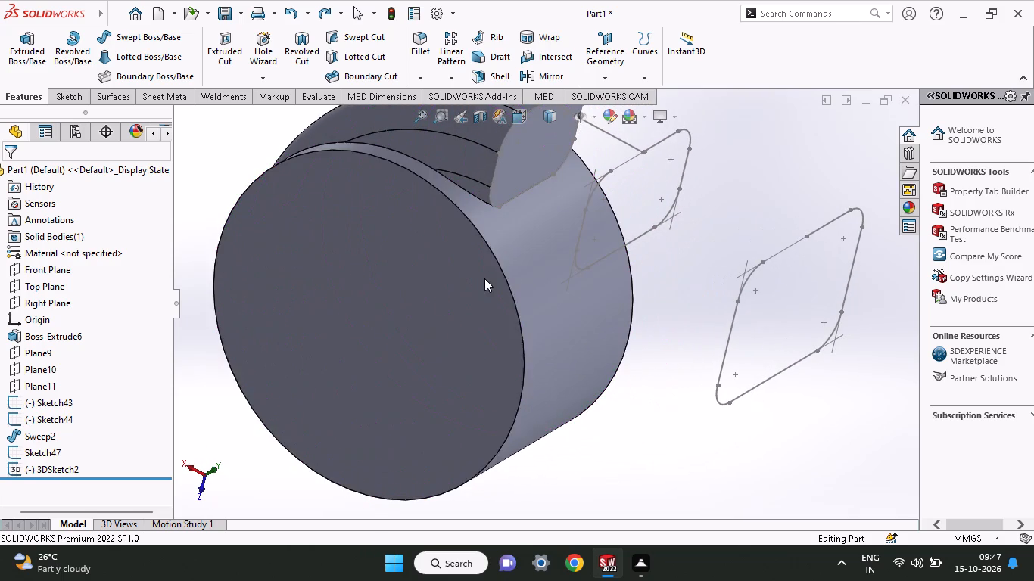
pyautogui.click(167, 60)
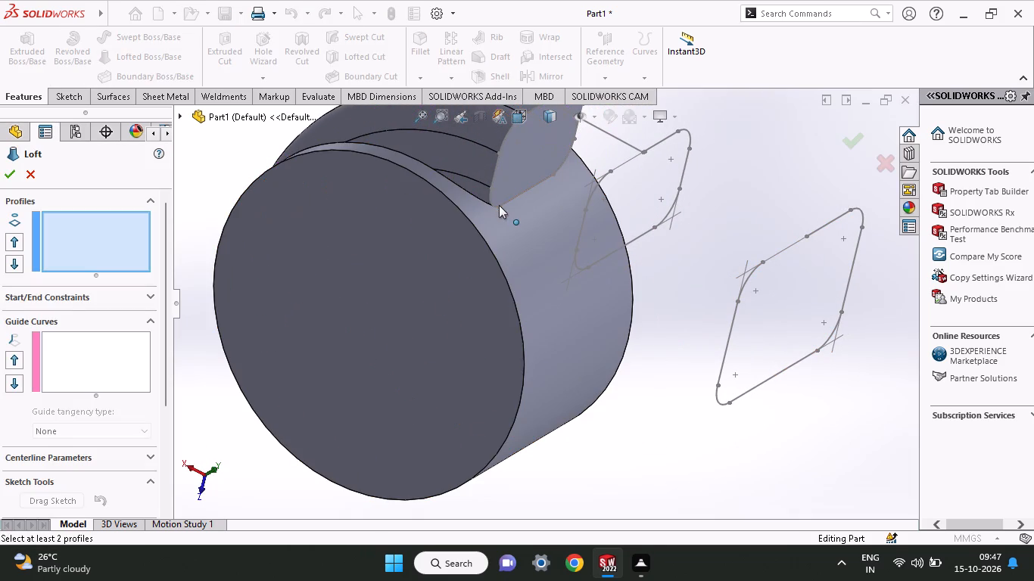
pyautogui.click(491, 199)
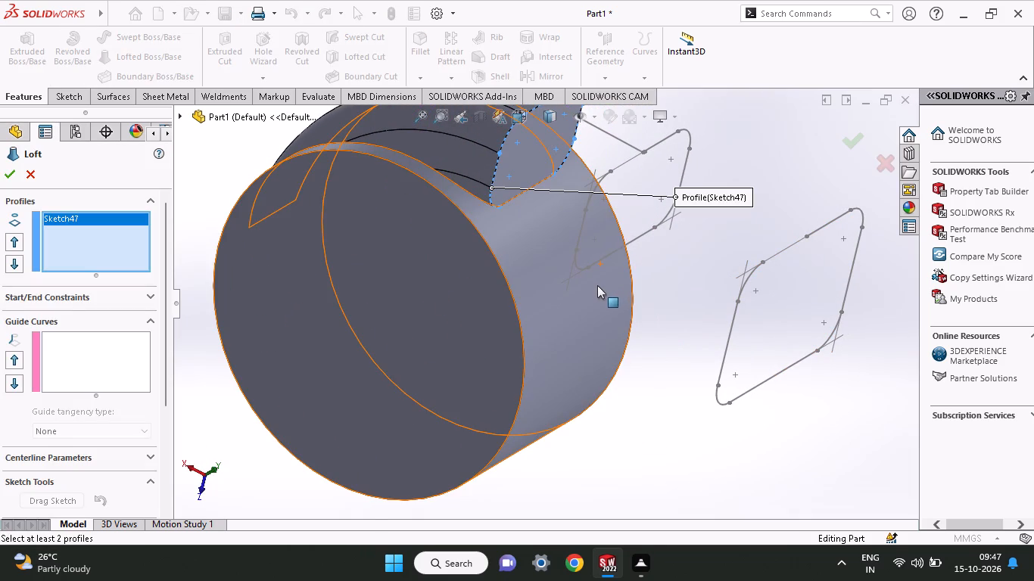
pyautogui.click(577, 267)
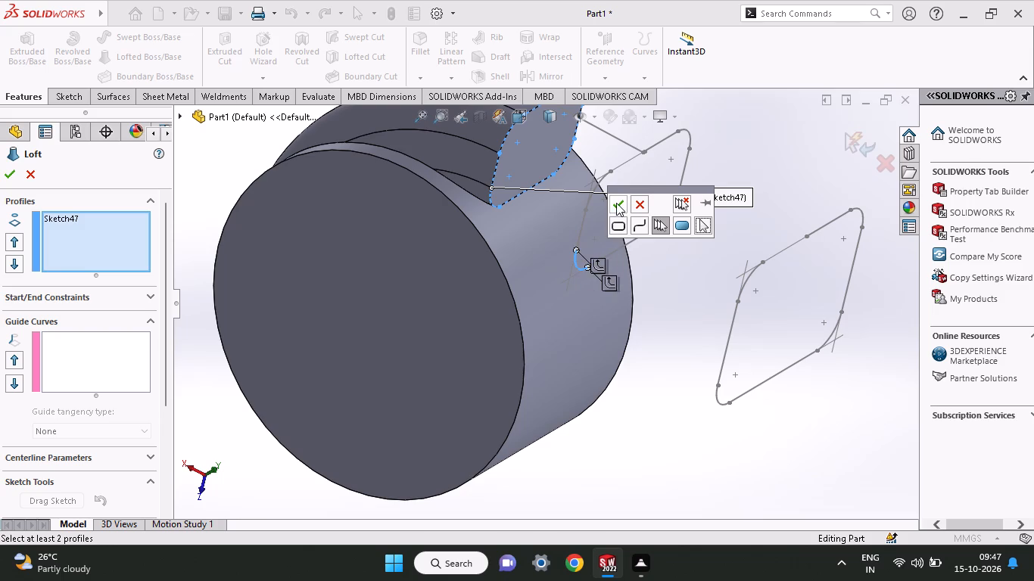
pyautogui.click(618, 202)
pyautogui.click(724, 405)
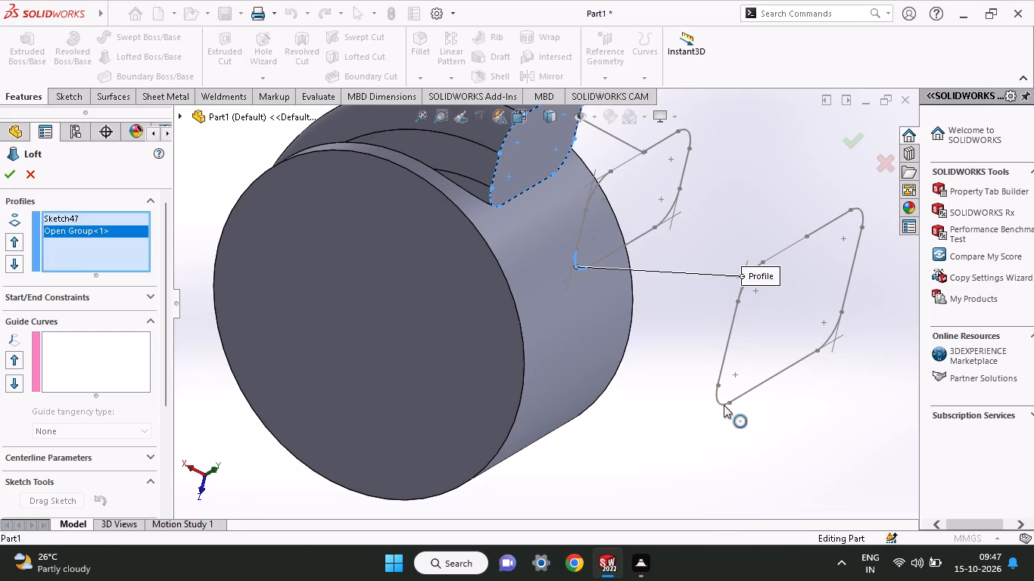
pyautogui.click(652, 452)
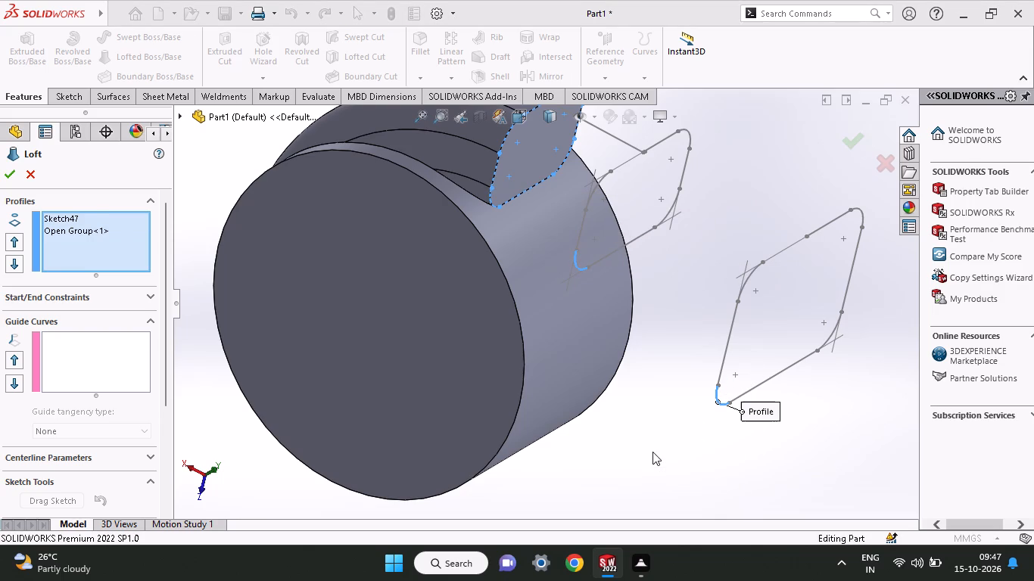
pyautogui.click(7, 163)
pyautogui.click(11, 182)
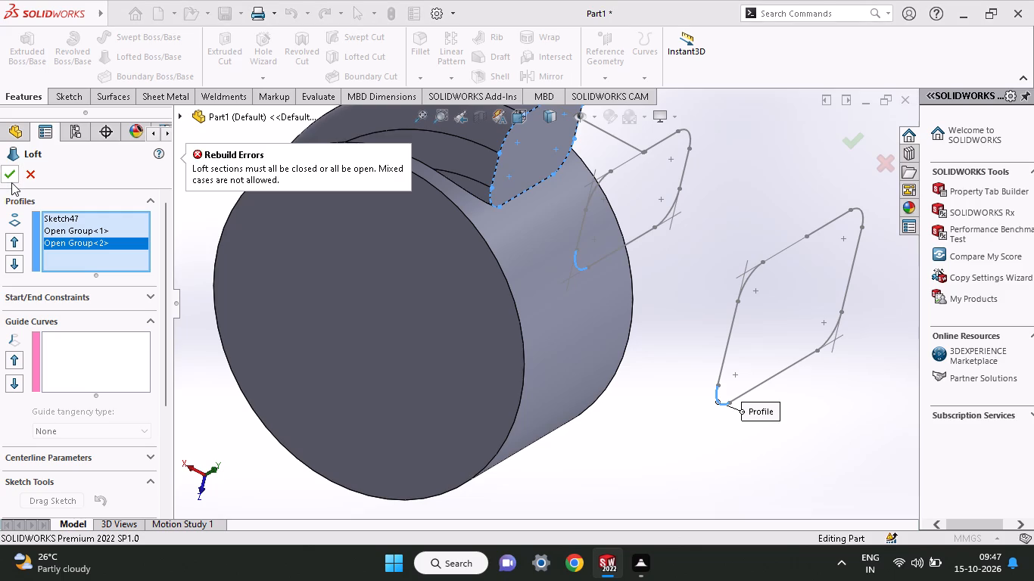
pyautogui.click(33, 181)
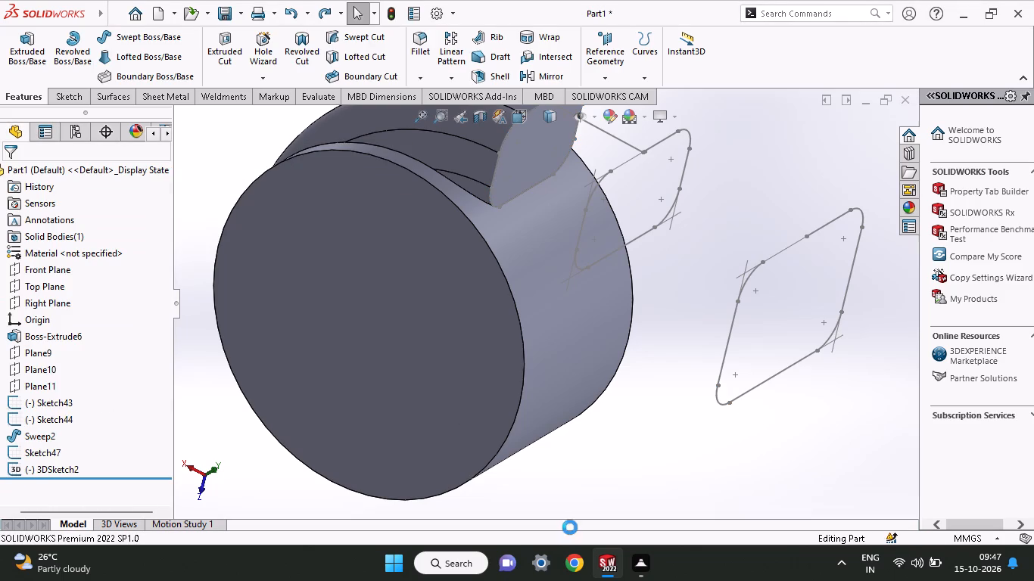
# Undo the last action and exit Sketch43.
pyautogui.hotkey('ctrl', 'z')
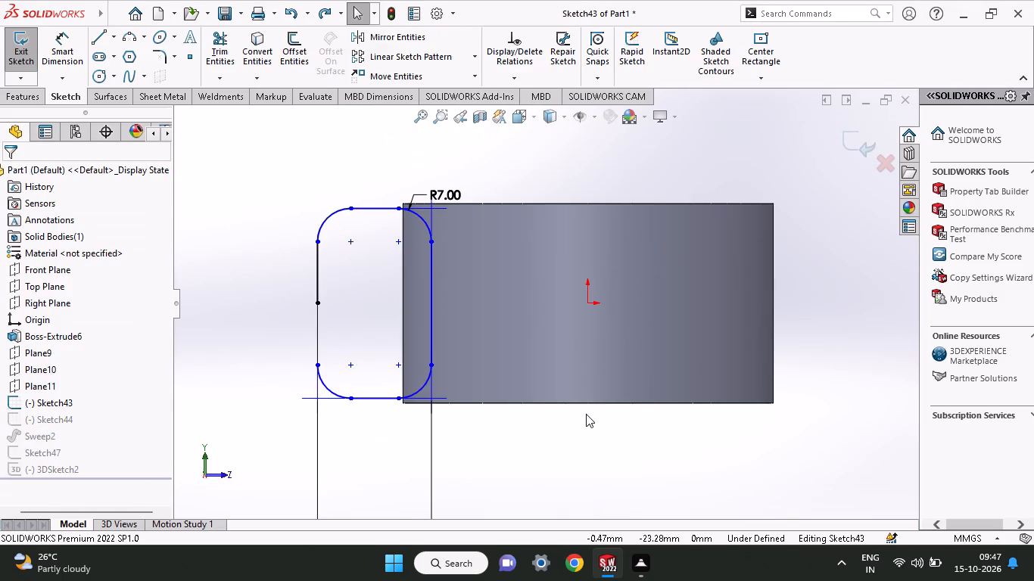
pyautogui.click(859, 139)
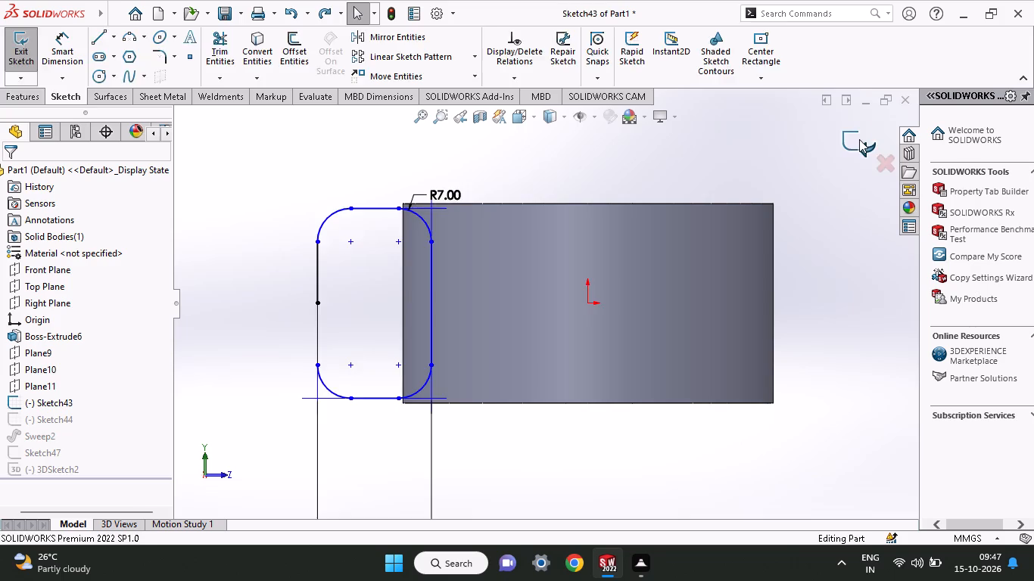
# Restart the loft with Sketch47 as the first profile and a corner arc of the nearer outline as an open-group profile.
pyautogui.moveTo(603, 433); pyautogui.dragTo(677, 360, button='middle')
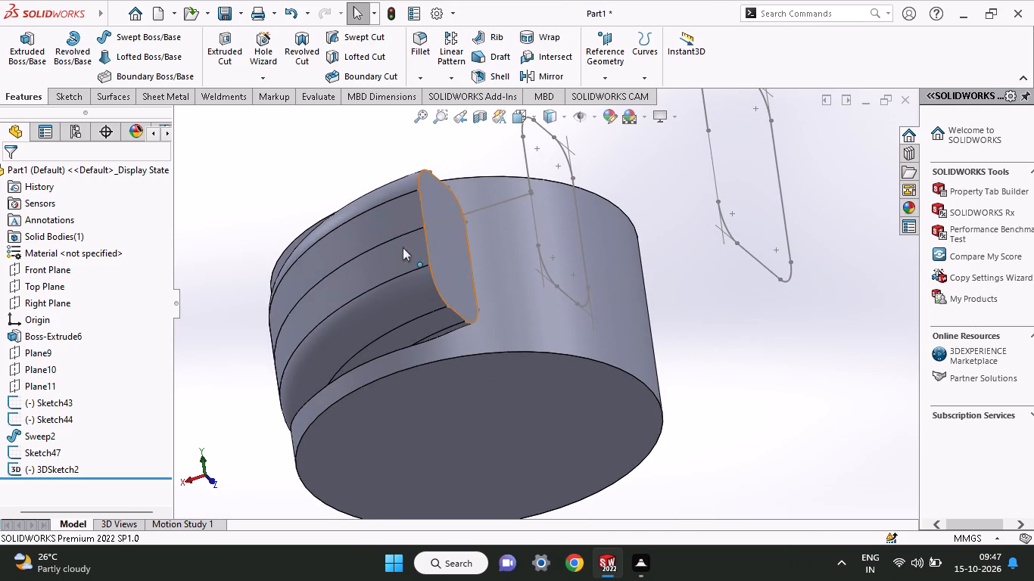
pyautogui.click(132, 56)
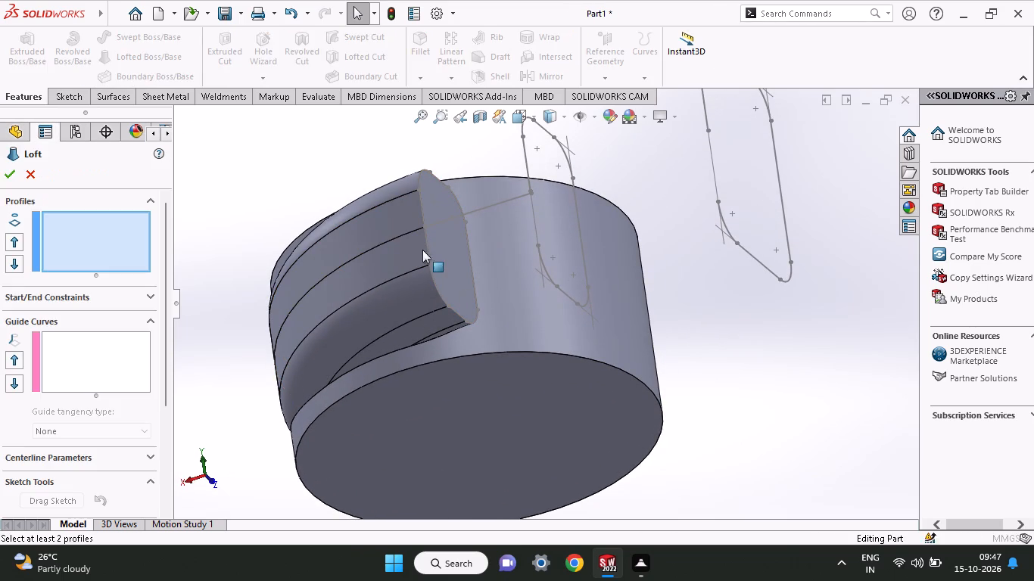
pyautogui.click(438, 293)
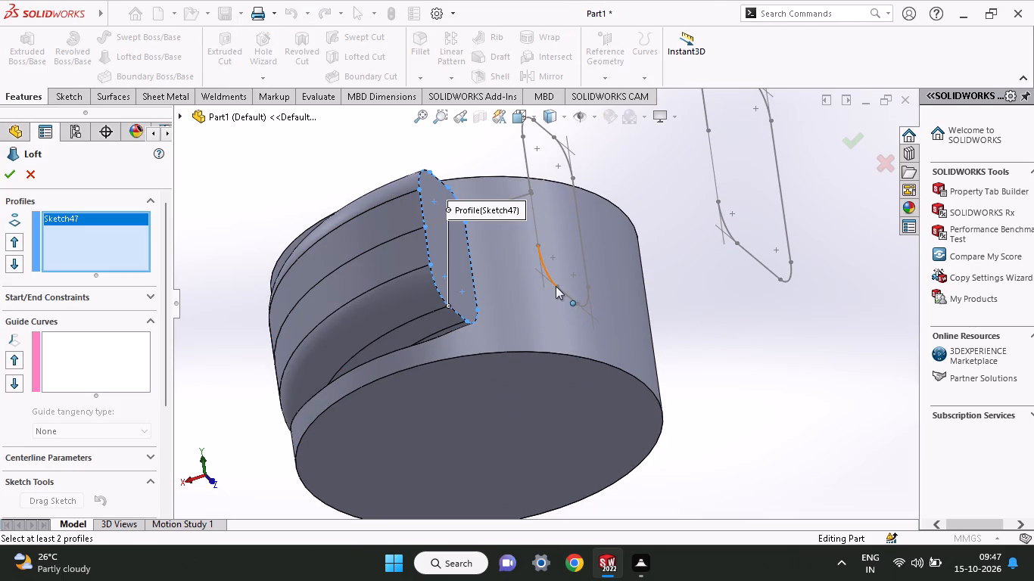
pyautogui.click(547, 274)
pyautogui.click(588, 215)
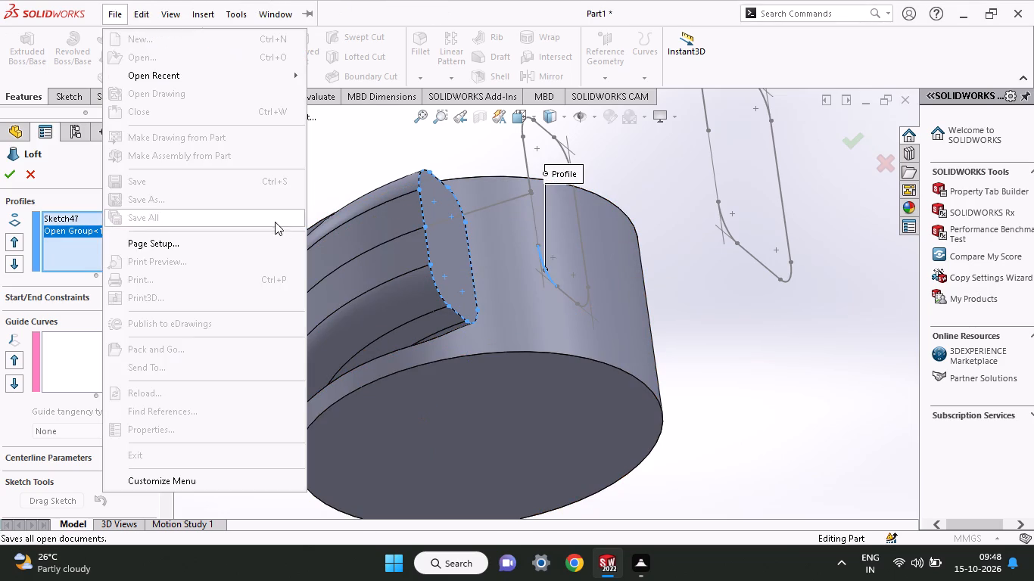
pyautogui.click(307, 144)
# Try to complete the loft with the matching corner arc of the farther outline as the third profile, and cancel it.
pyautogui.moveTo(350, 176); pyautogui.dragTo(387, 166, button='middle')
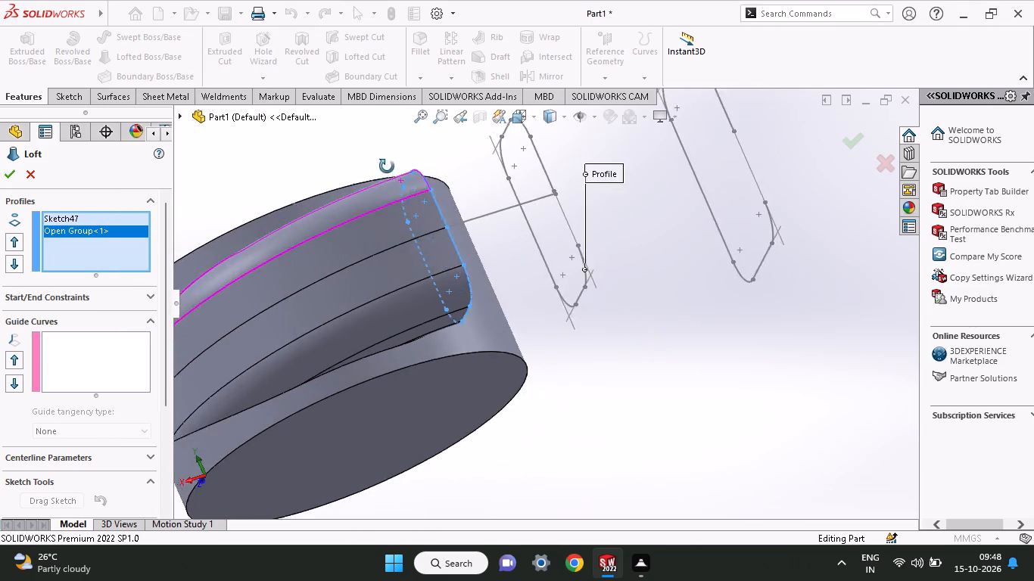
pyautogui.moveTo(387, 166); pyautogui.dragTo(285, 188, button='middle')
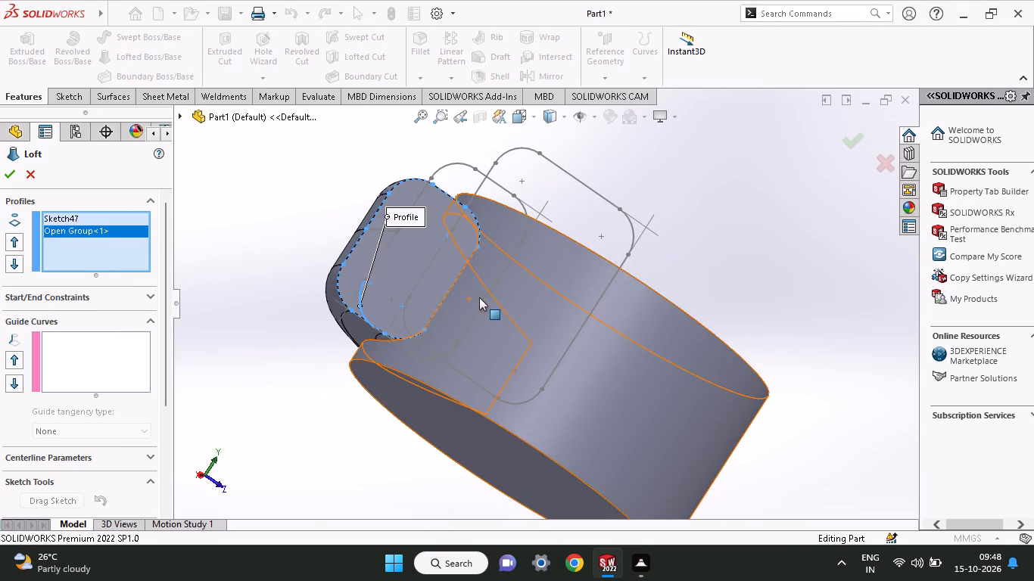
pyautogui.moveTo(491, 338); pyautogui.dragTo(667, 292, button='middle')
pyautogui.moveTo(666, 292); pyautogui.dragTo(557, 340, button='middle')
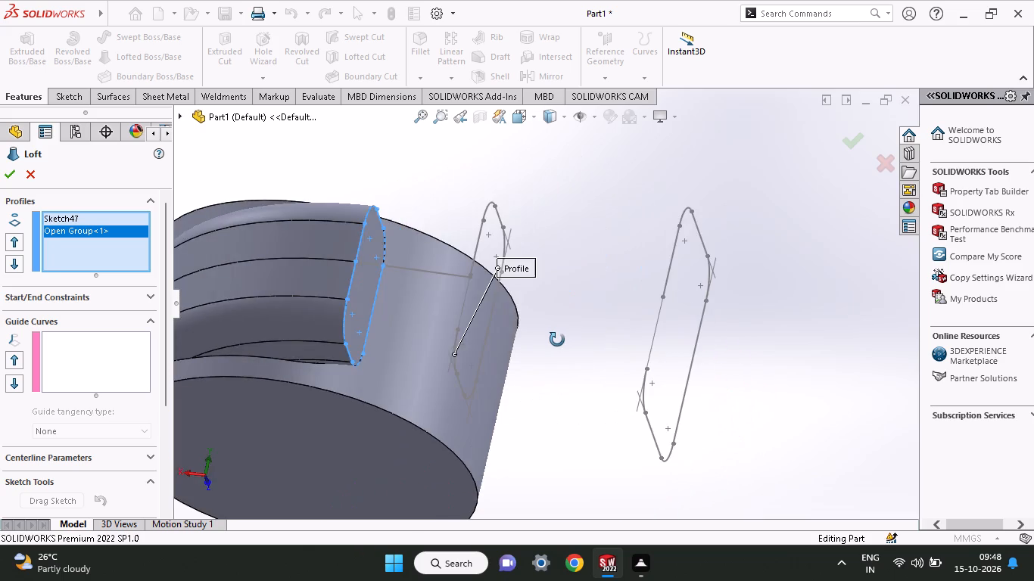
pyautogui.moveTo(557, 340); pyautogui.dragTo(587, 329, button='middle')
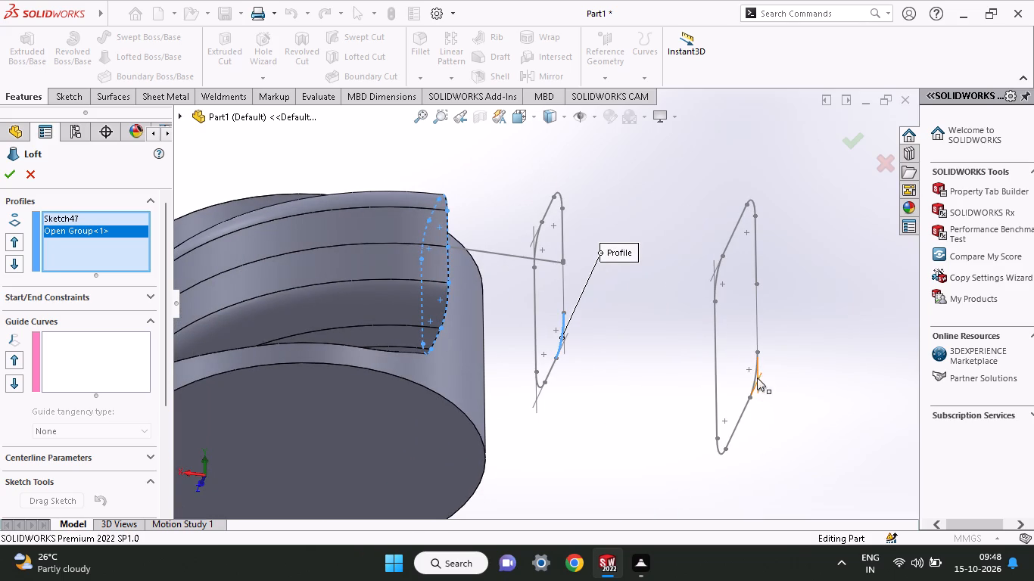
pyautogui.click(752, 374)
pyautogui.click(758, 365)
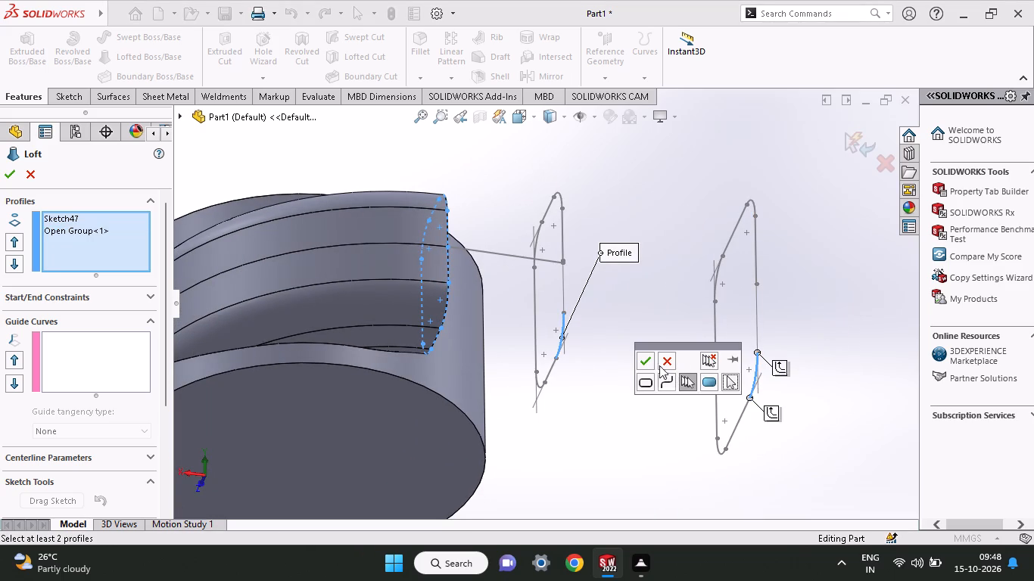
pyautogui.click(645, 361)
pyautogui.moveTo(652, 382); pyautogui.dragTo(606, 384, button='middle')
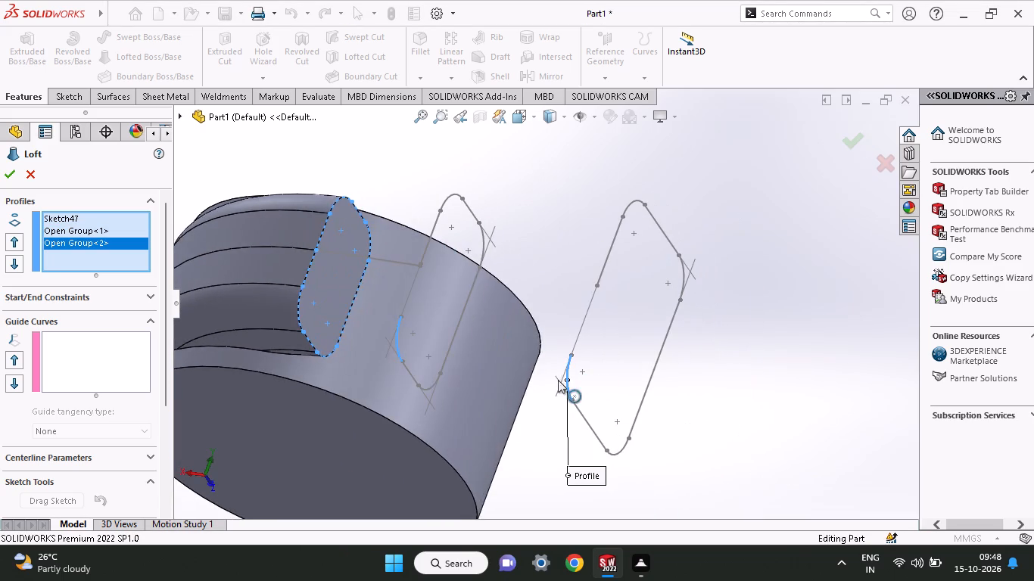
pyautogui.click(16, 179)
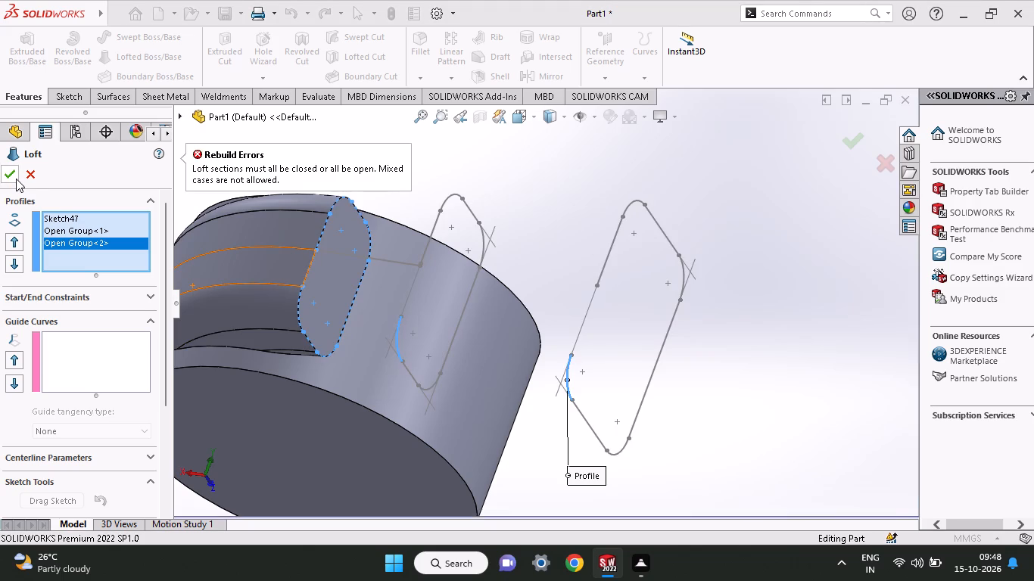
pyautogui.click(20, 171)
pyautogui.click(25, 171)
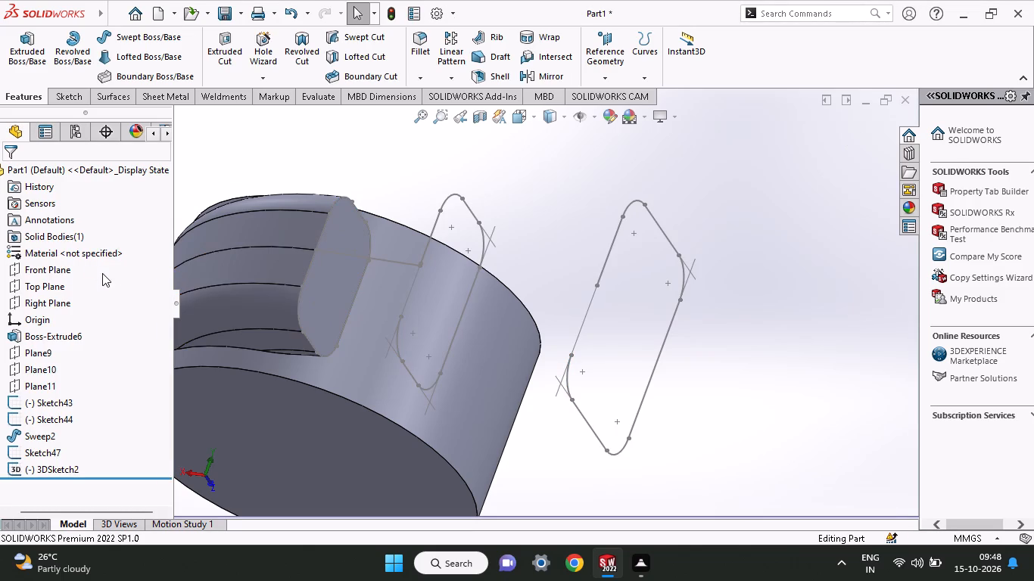
# Delete the 3D sketch line joining the sweep's end face to the nearer outline.
pyautogui.click(377, 263)
pyautogui.rightClick(377, 263)
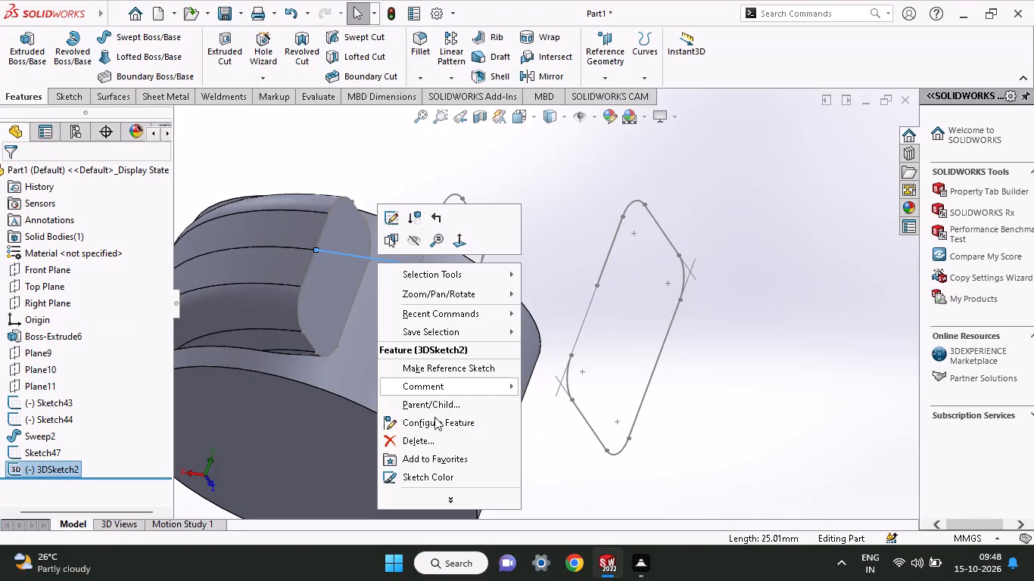
pyautogui.click(435, 440)
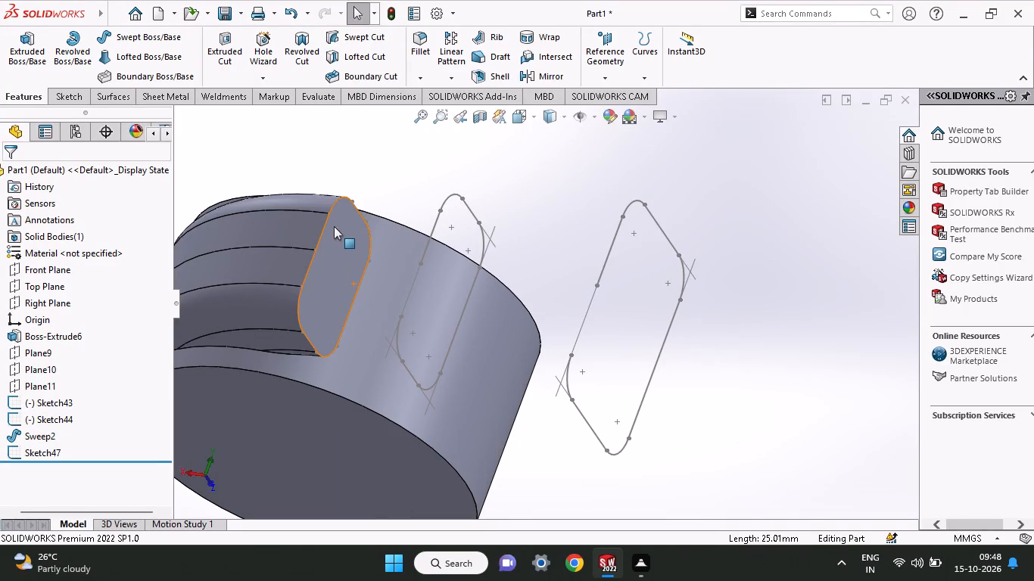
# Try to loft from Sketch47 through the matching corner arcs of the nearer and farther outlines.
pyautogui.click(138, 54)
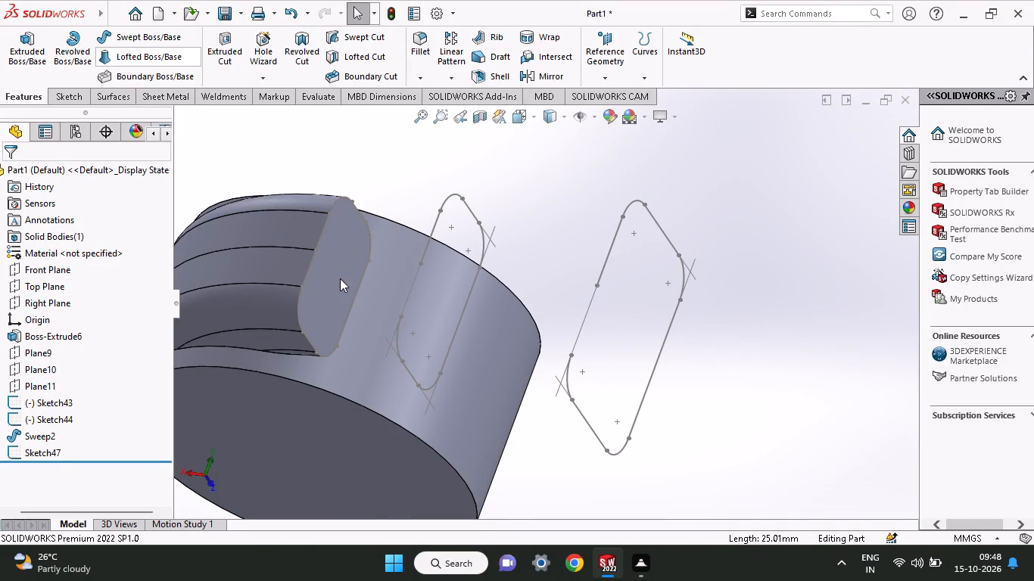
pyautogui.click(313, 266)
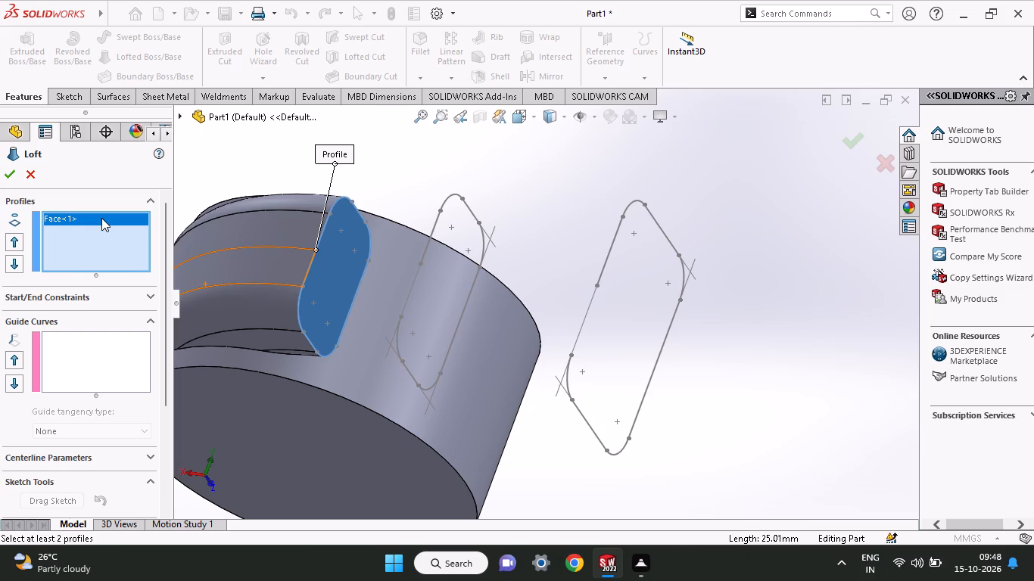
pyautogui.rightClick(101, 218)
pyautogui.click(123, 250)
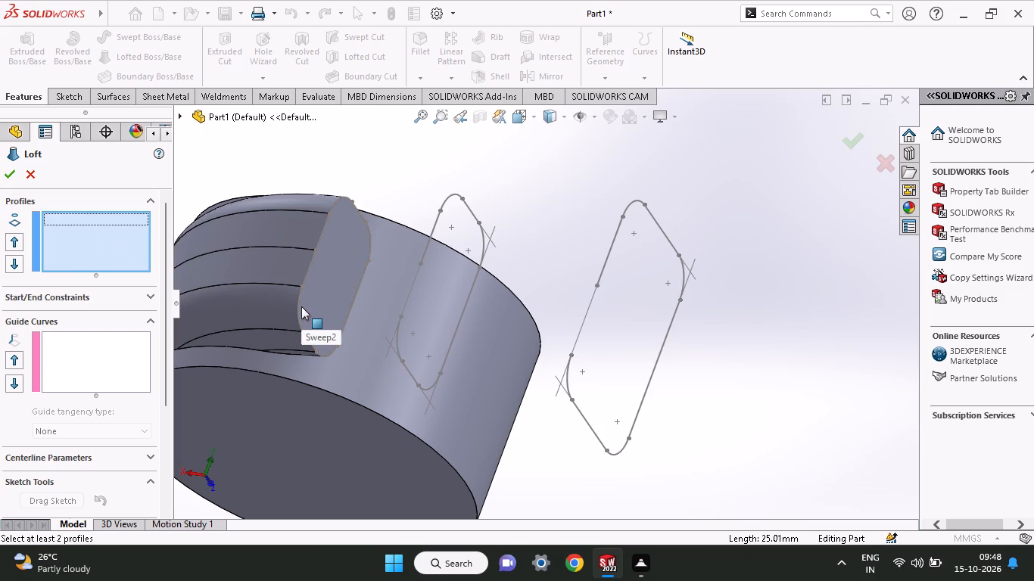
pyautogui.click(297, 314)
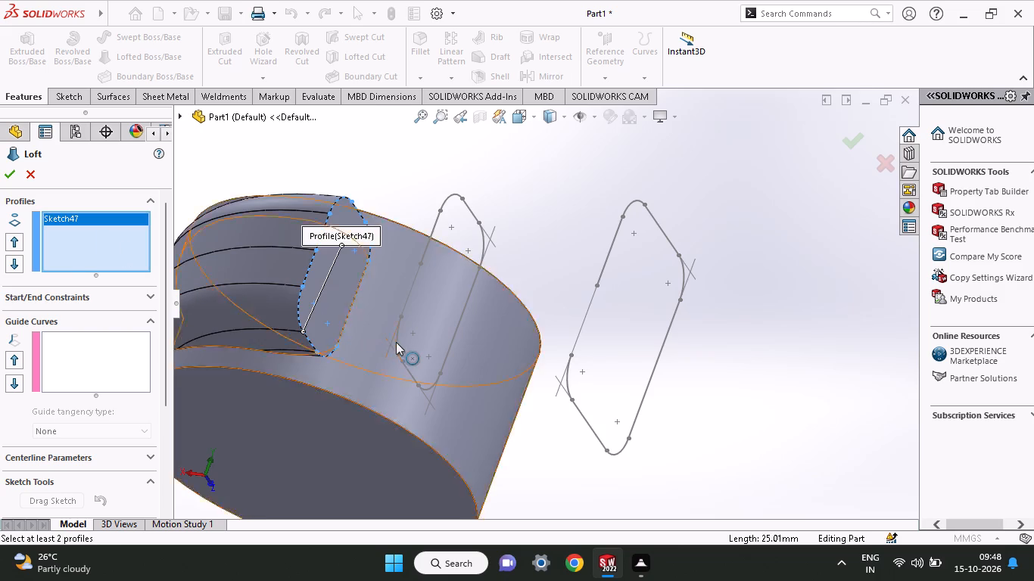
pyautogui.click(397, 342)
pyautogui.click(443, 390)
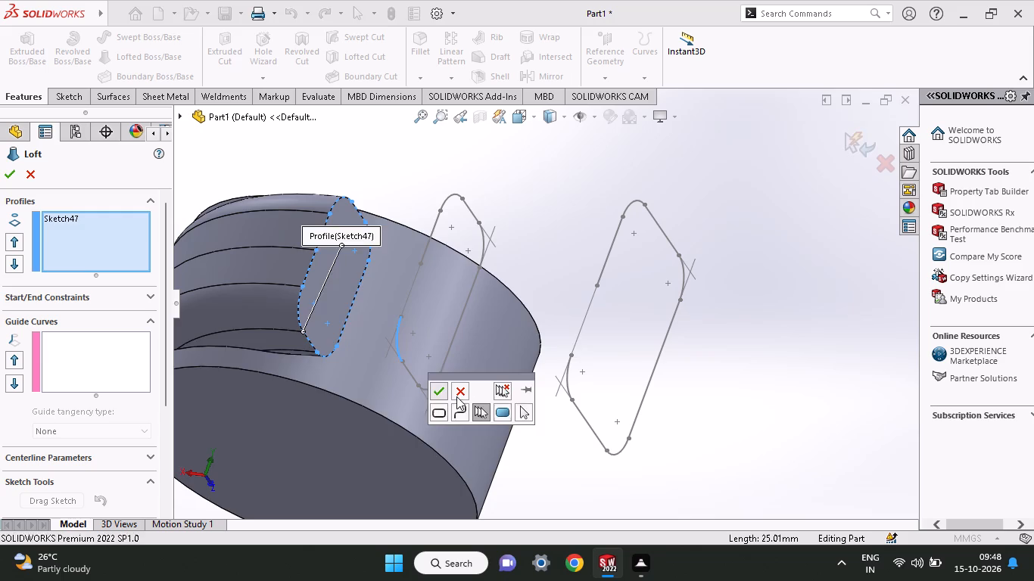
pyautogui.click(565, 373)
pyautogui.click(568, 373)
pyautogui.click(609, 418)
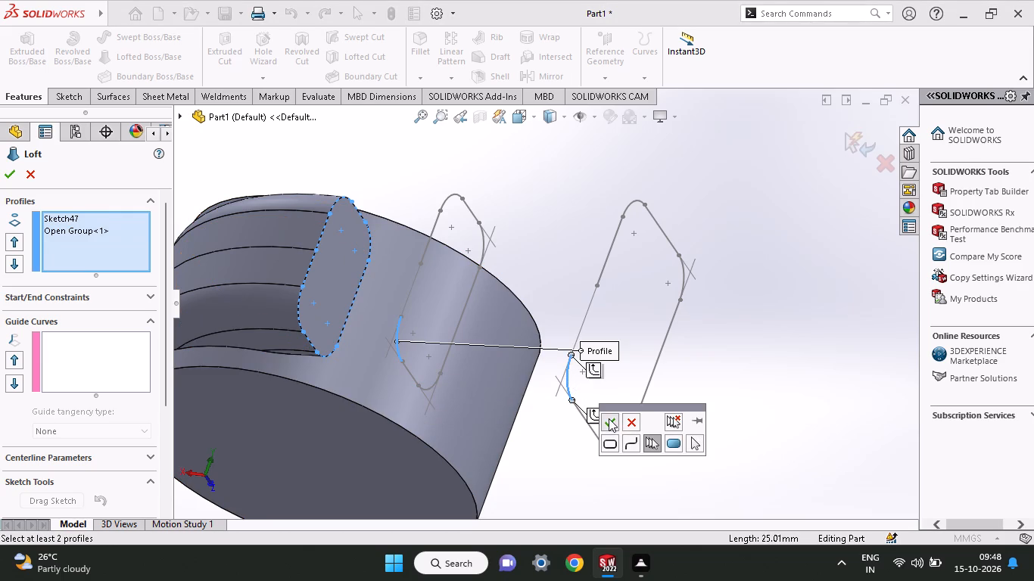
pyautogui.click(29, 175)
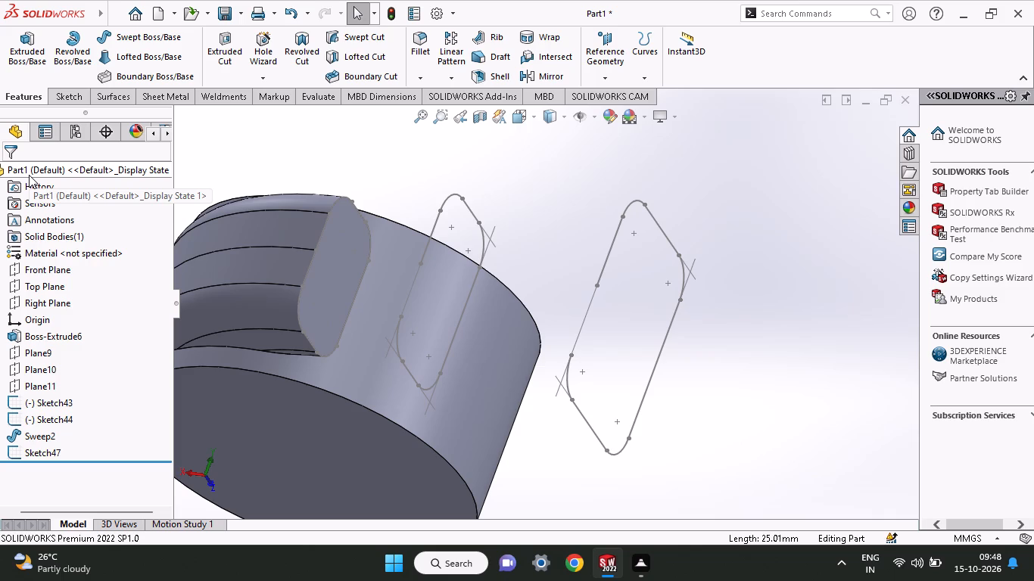
# Examine how the nearer and farther outlines line up with the arc sweep's end face.
pyautogui.moveTo(327, 409); pyautogui.dragTo(316, 299, button='middle')
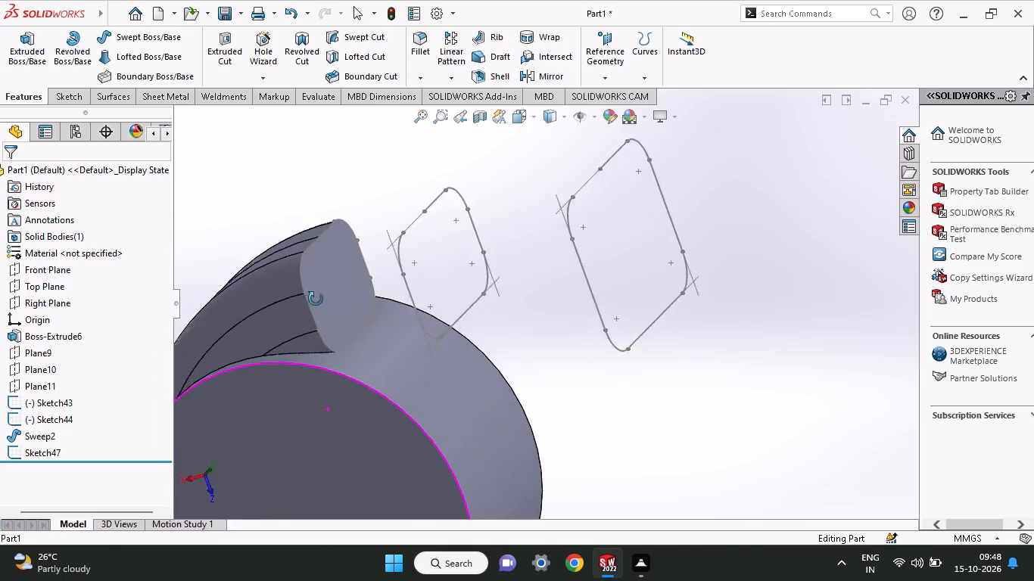
pyautogui.moveTo(316, 299); pyautogui.dragTo(246, 336, button='middle')
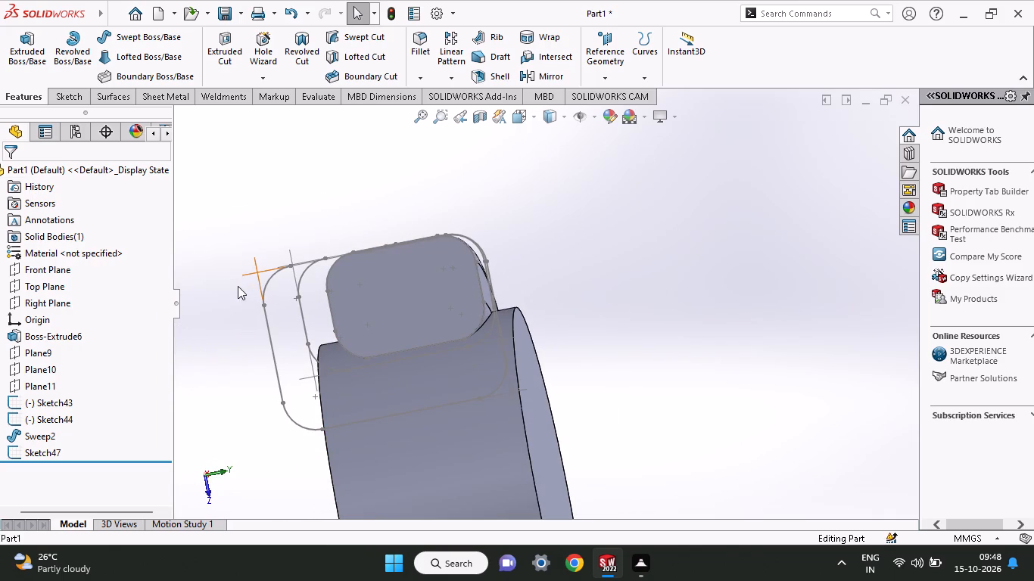
pyautogui.click(77, 92)
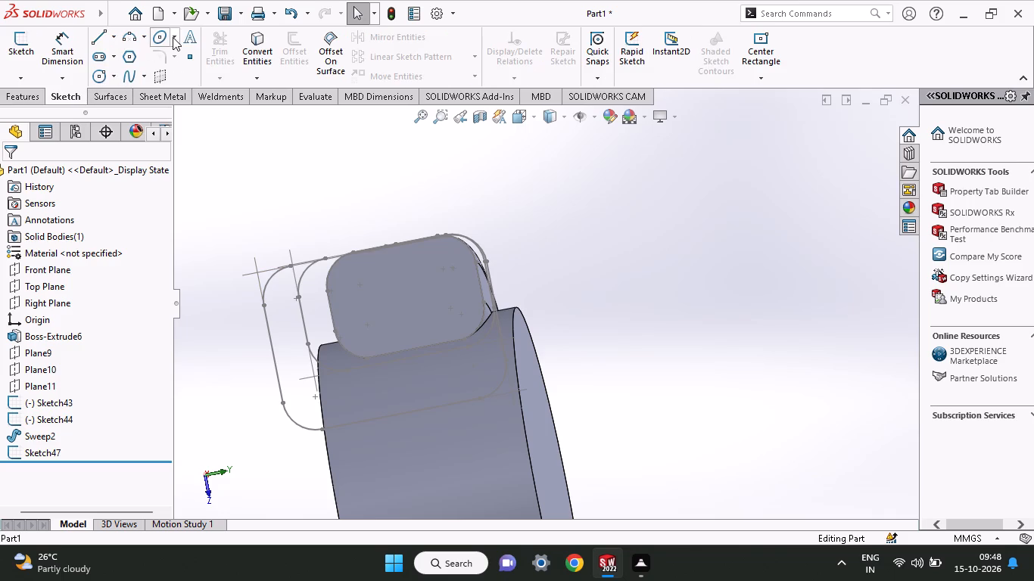
pyautogui.click(218, 36)
pyautogui.moveTo(235, 230); pyautogui.dragTo(228, 308)
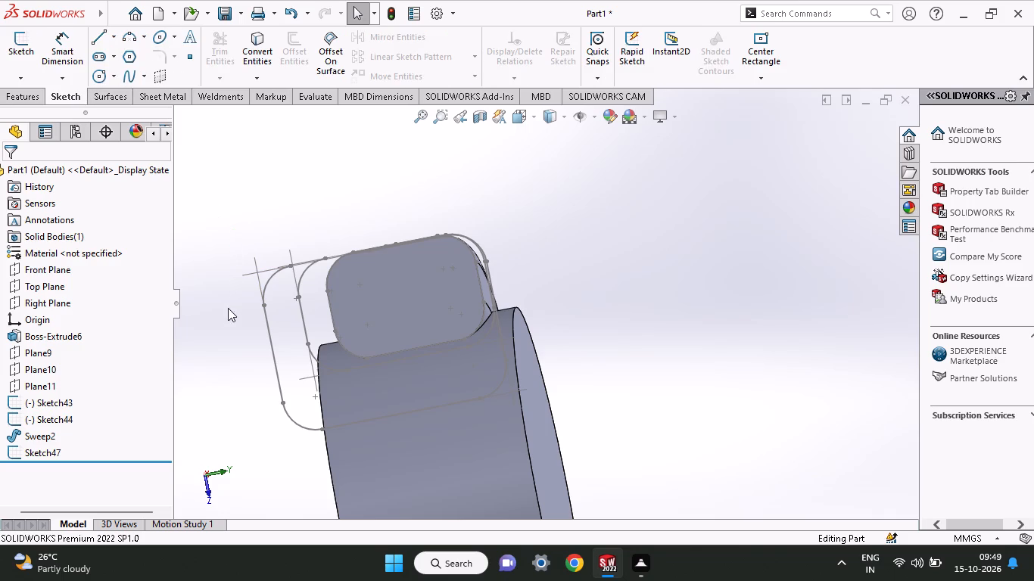
pyautogui.moveTo(256, 309); pyautogui.dragTo(342, 313, button='middle')
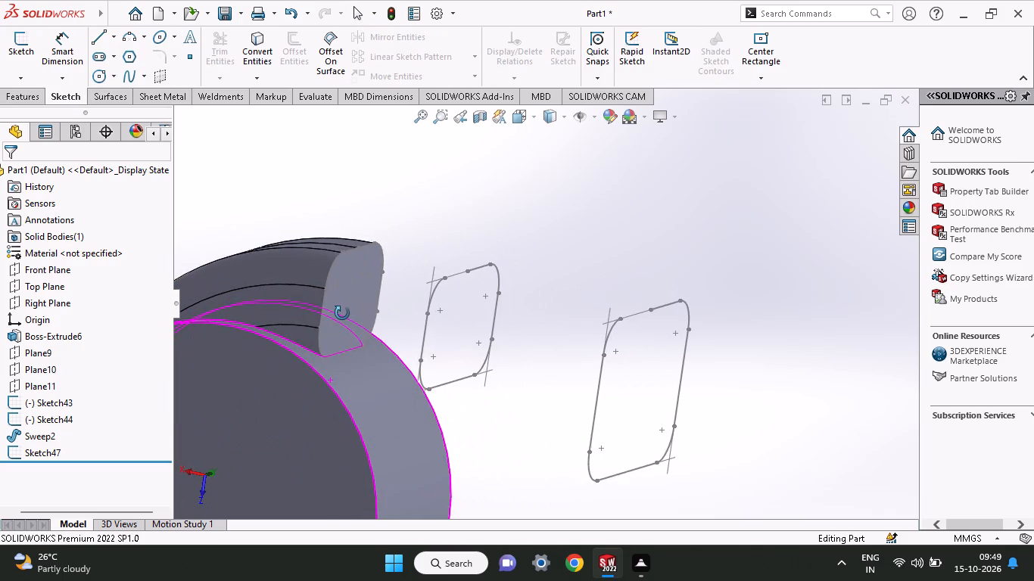
pyautogui.moveTo(342, 313); pyautogui.dragTo(349, 333, button='middle')
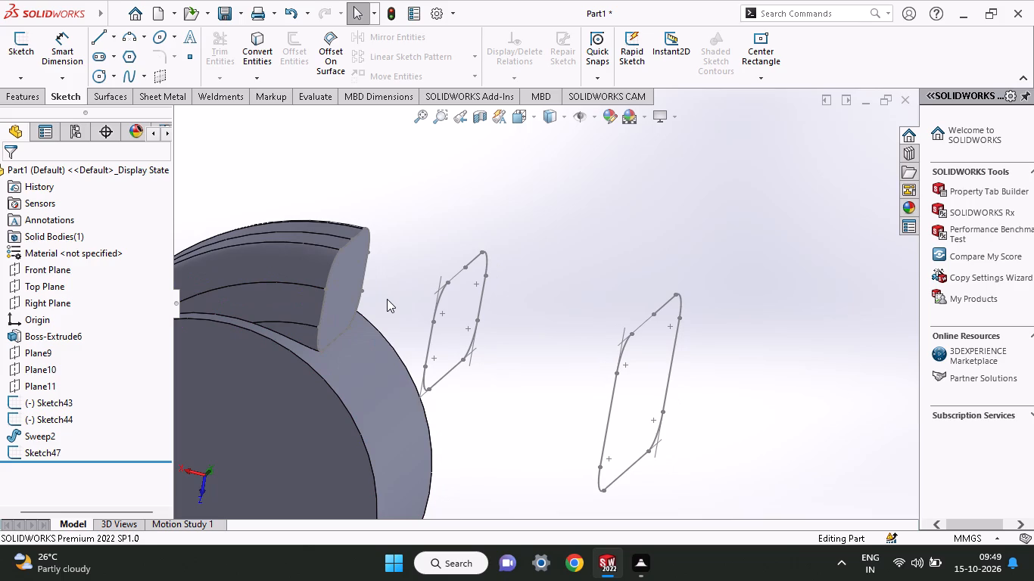
pyautogui.moveTo(431, 347); pyautogui.dragTo(391, 314, button='middle')
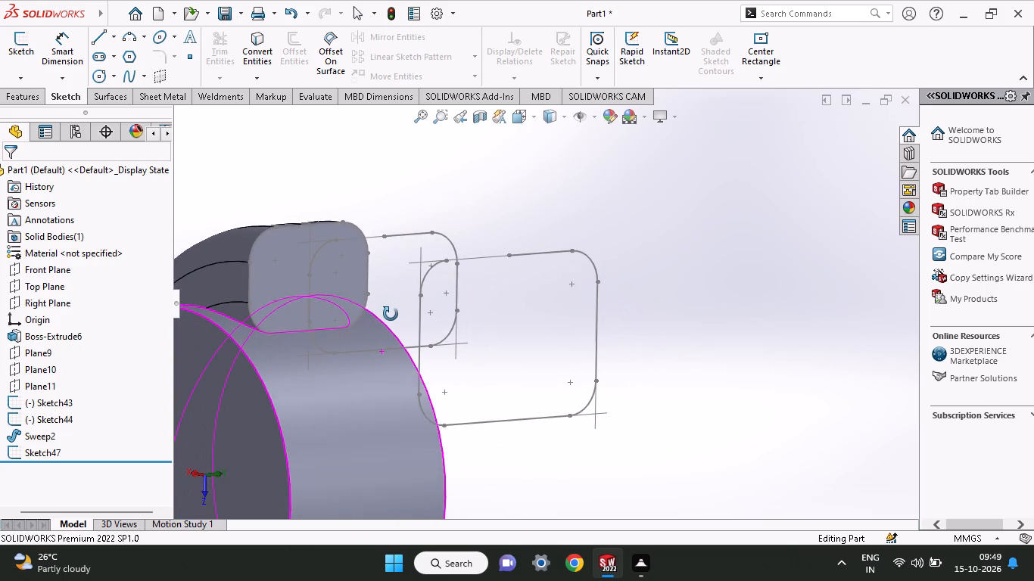
pyautogui.moveTo(391, 314); pyautogui.dragTo(416, 332, button='middle')
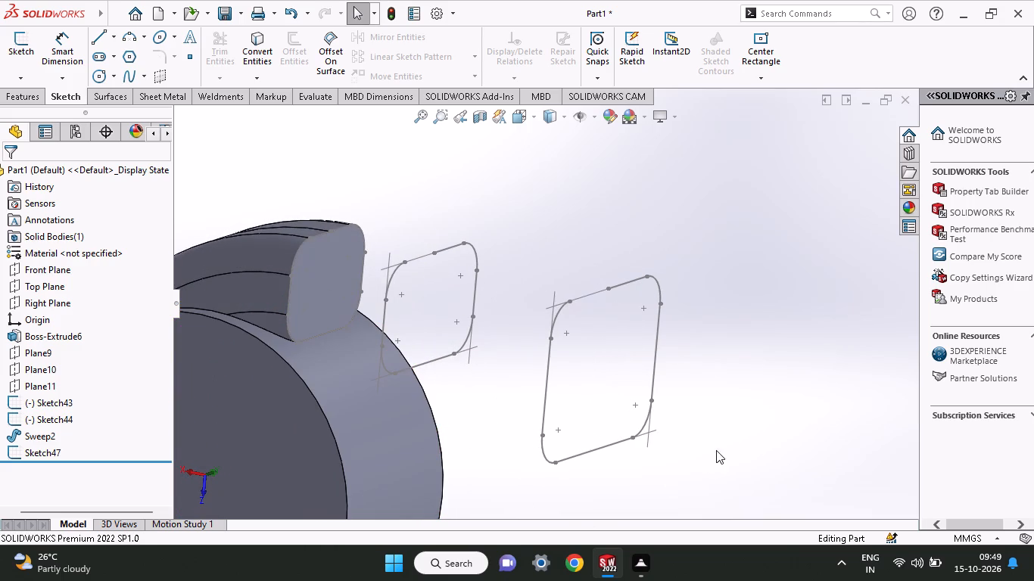
# Delete the nearer and farther outline sketches, Sketch43 and Sketch44.
pyautogui.moveTo(716, 450); pyautogui.dragTo(338, 209)
pyautogui.rightClick(391, 274)
pyautogui.click(431, 486)
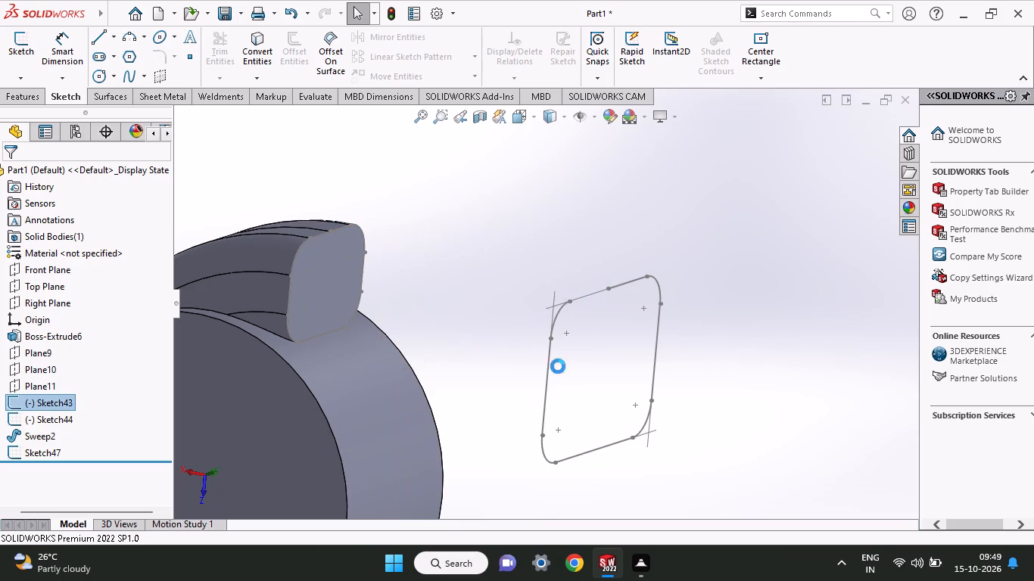
pyautogui.click(557, 319)
pyautogui.rightClick(557, 319)
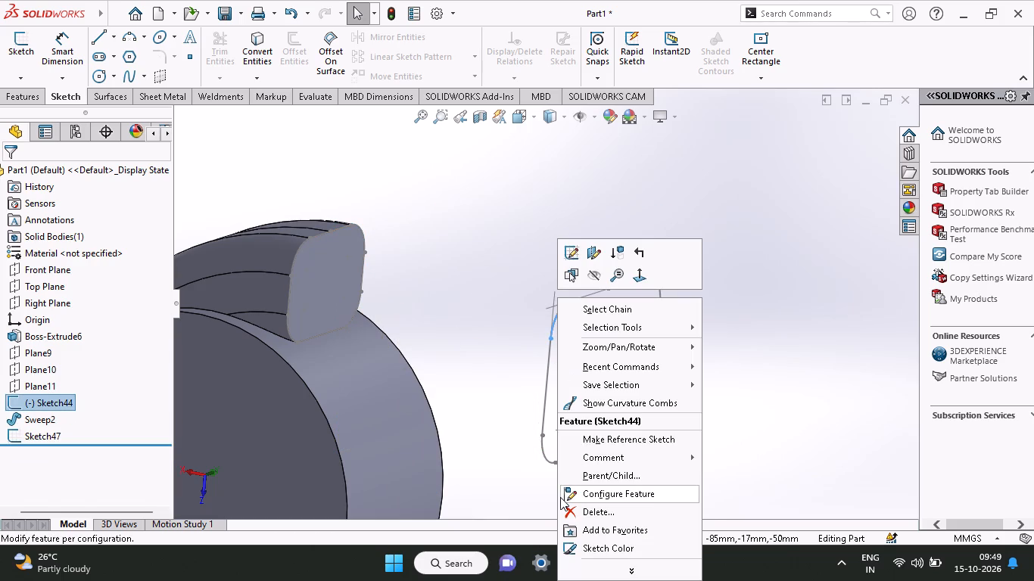
pyautogui.click(575, 514)
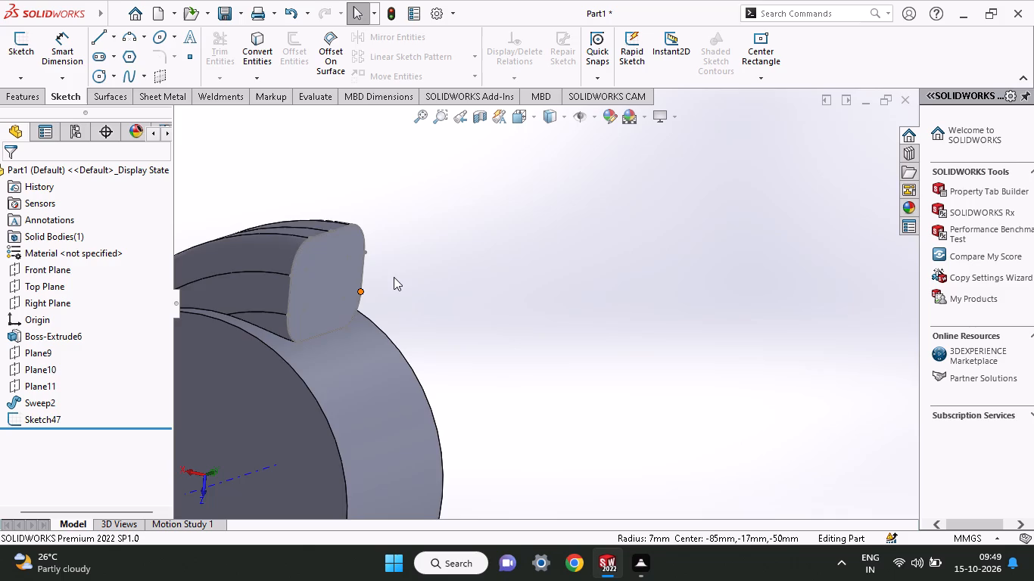
# Create a reference plane offset 25 mm outward from the arc sweep's end face.
pyautogui.moveTo(394, 277); pyautogui.dragTo(325, 273, button='middle')
pyautogui.click(606, 253)
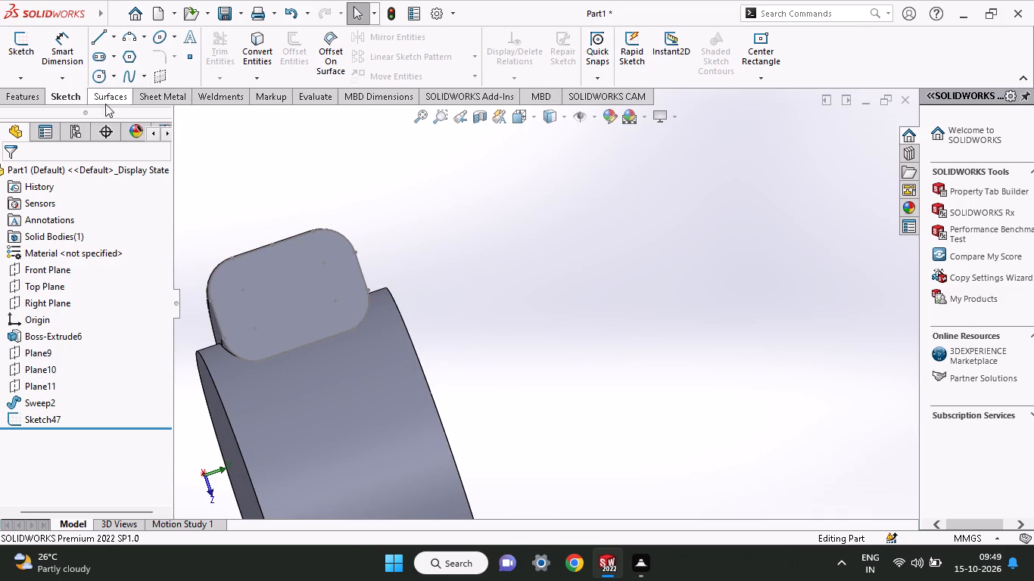
pyautogui.click(41, 99)
pyautogui.click(591, 76)
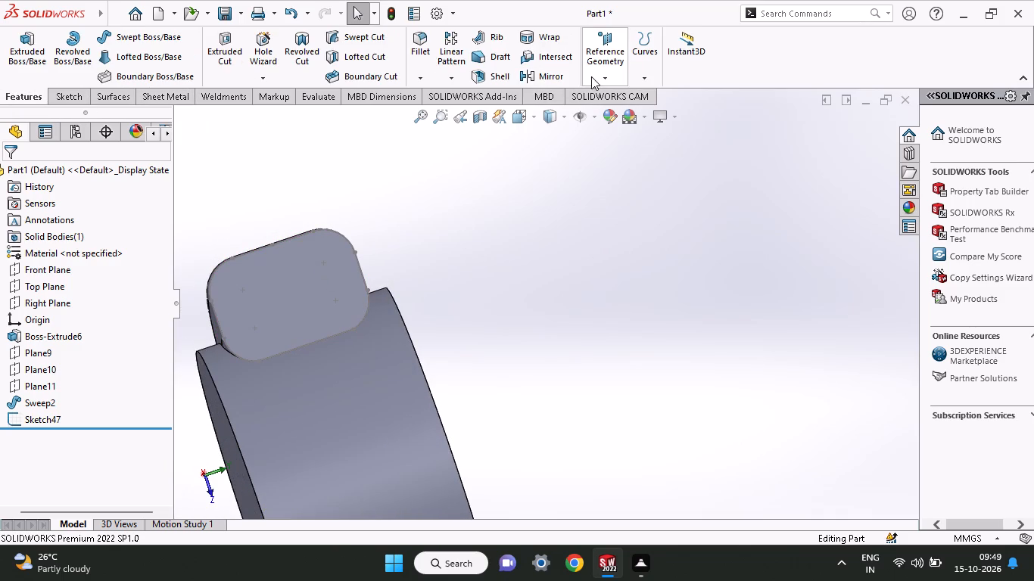
pyautogui.click(598, 98)
pyautogui.click(296, 292)
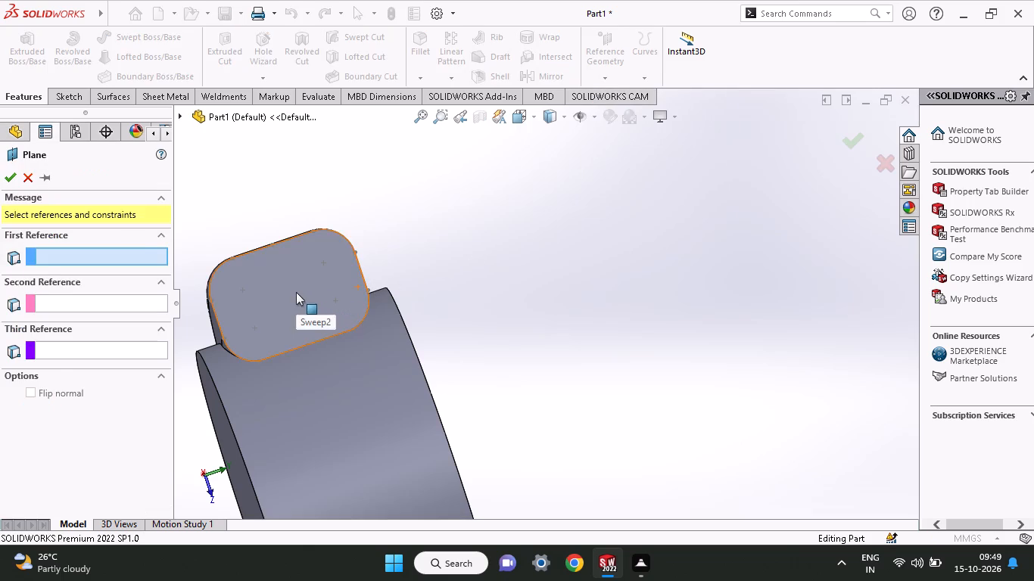
pyautogui.moveTo(503, 314); pyautogui.dragTo(587, 287, button='middle')
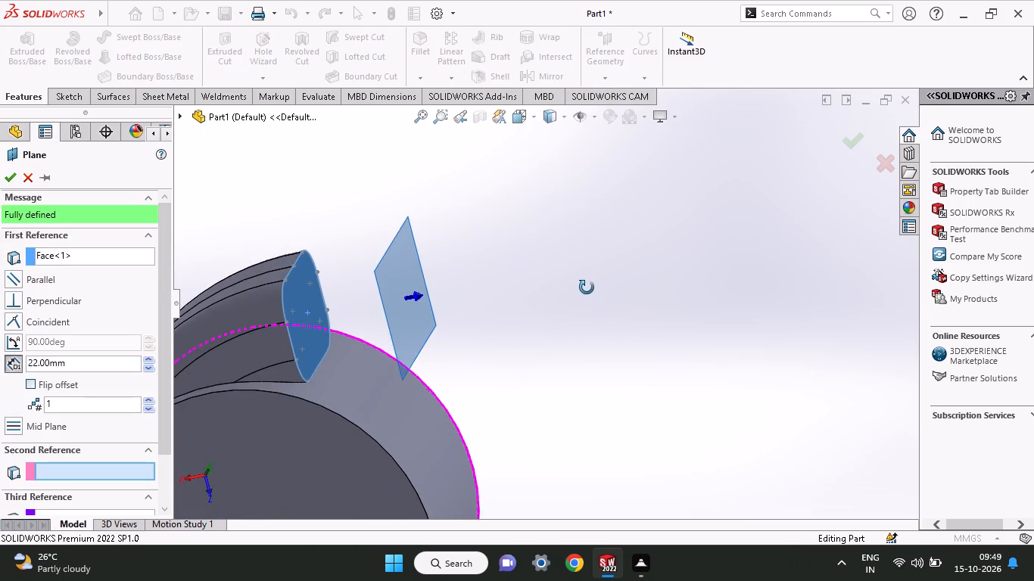
pyautogui.moveTo(587, 287); pyautogui.dragTo(587, 284, button='middle')
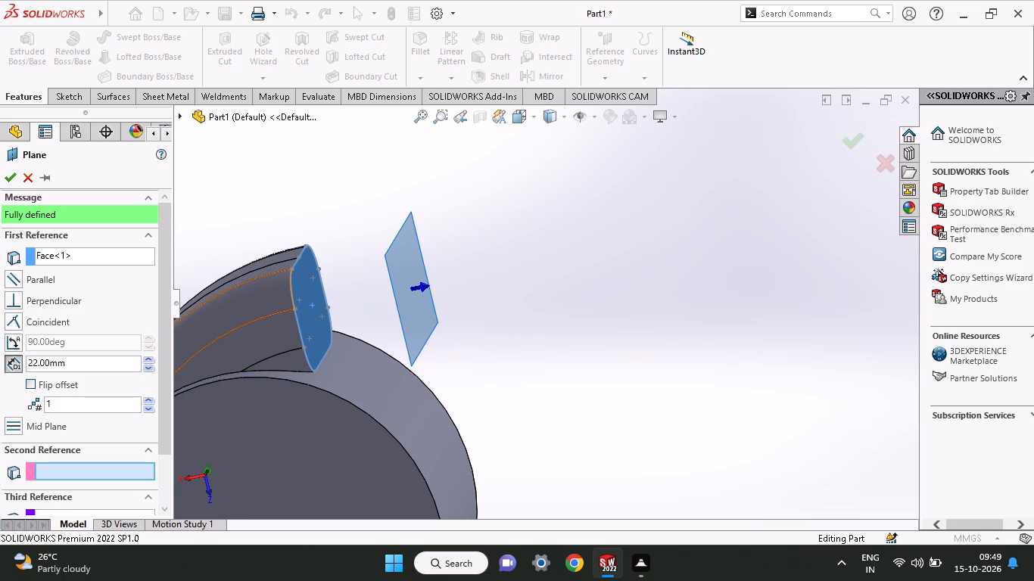
pyautogui.moveTo(84, 368); pyautogui.dragTo(0, 375)
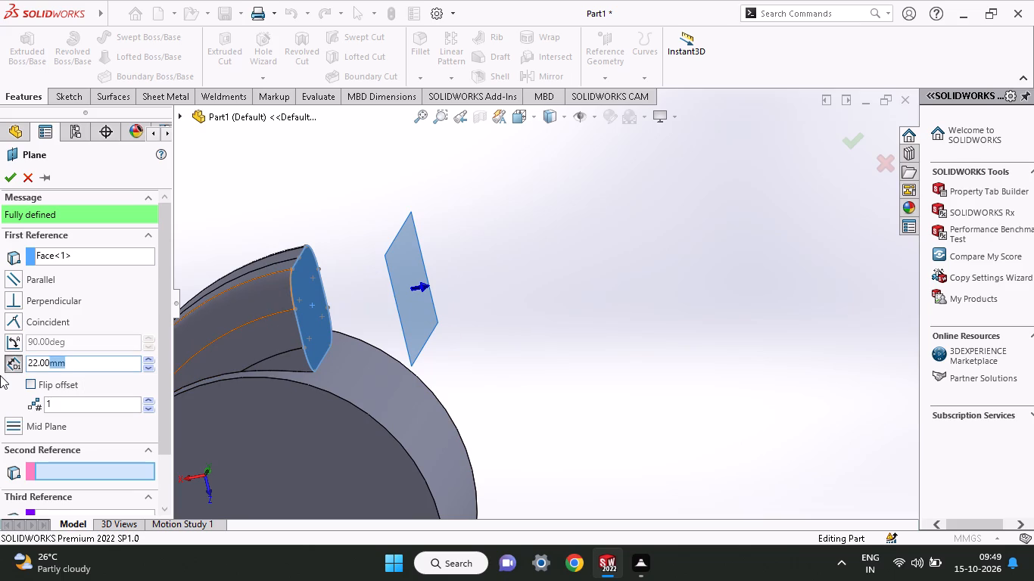
pyautogui.write('25')
pyautogui.press('Return')
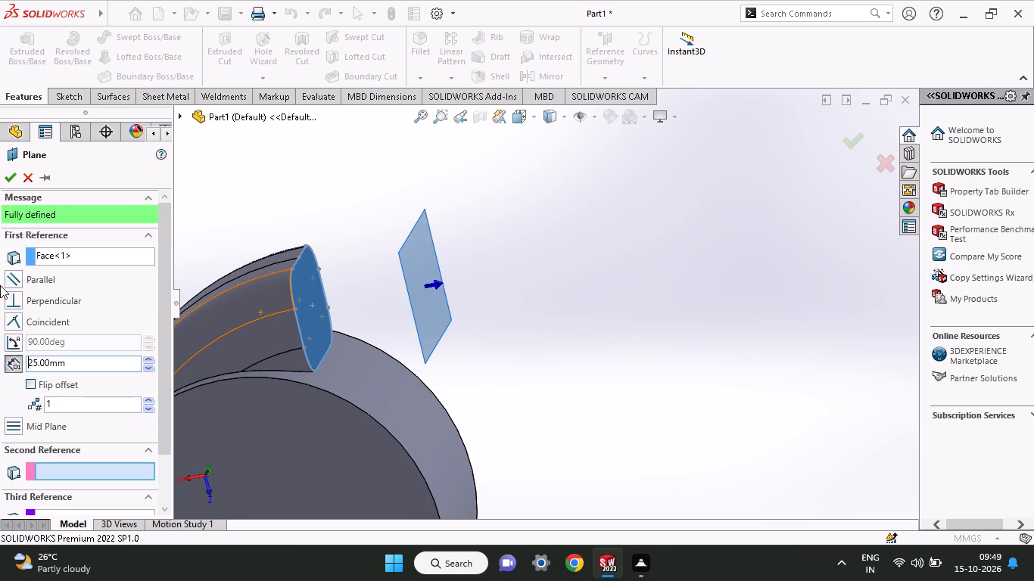
pyautogui.click(13, 177)
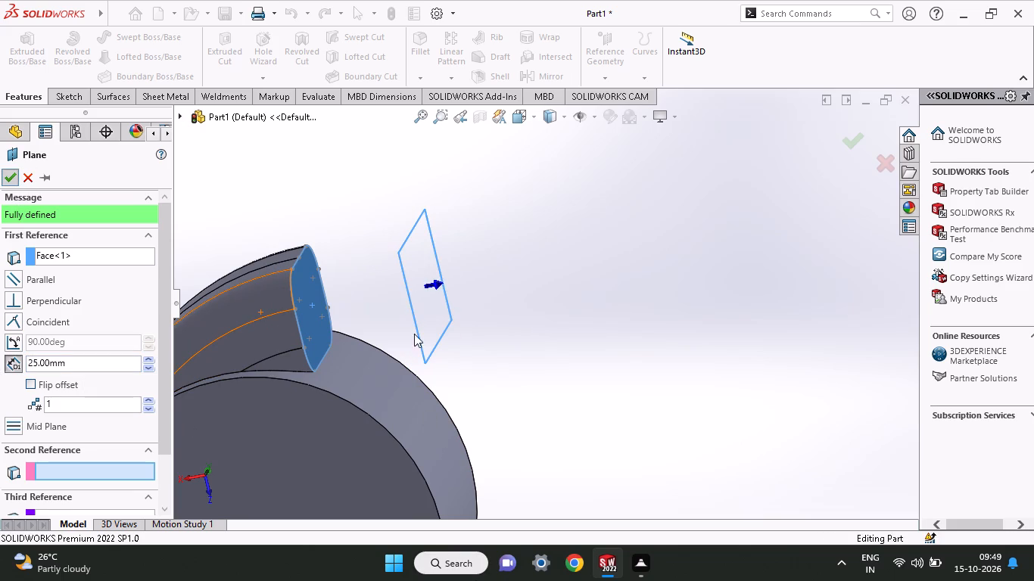
# Open a new sketch on Plane12, the plane offset from the arc sweep's end face.
pyautogui.moveTo(546, 323); pyautogui.dragTo(497, 464, button='middle')
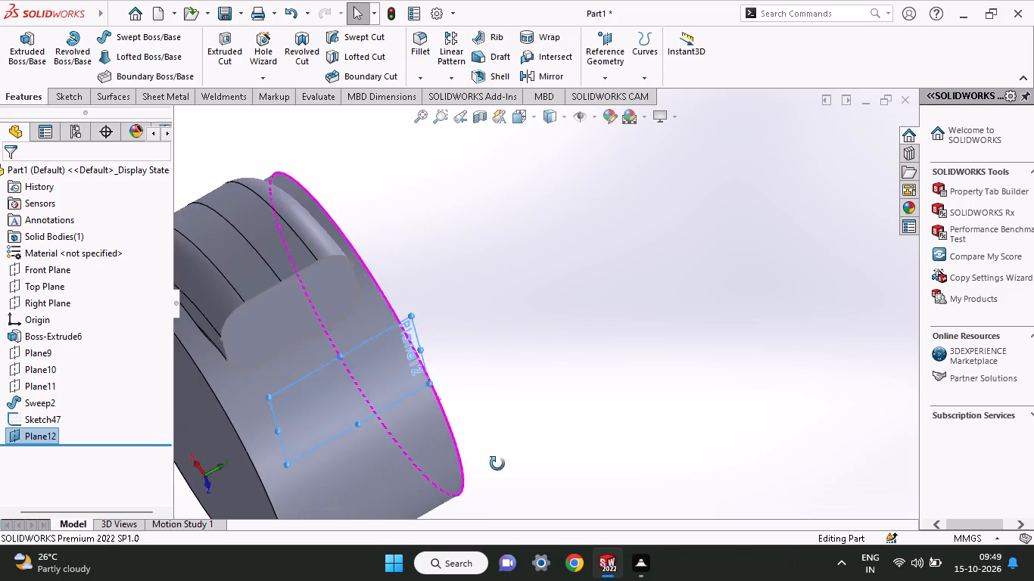
pyautogui.moveTo(497, 464); pyautogui.dragTo(490, 366, button='middle')
pyautogui.click(382, 318)
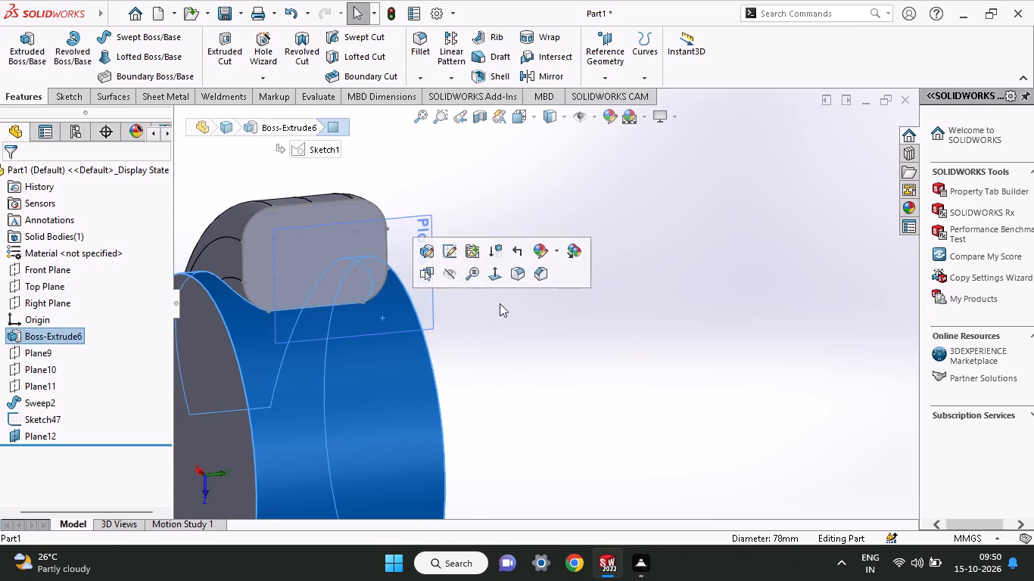
pyautogui.click(500, 303)
pyautogui.click(423, 243)
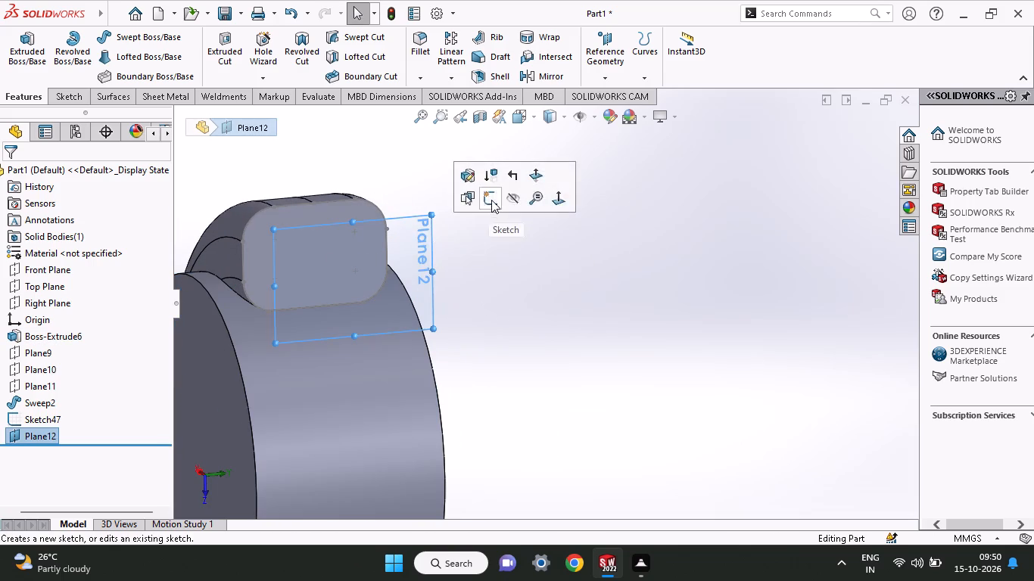
pyautogui.click(491, 200)
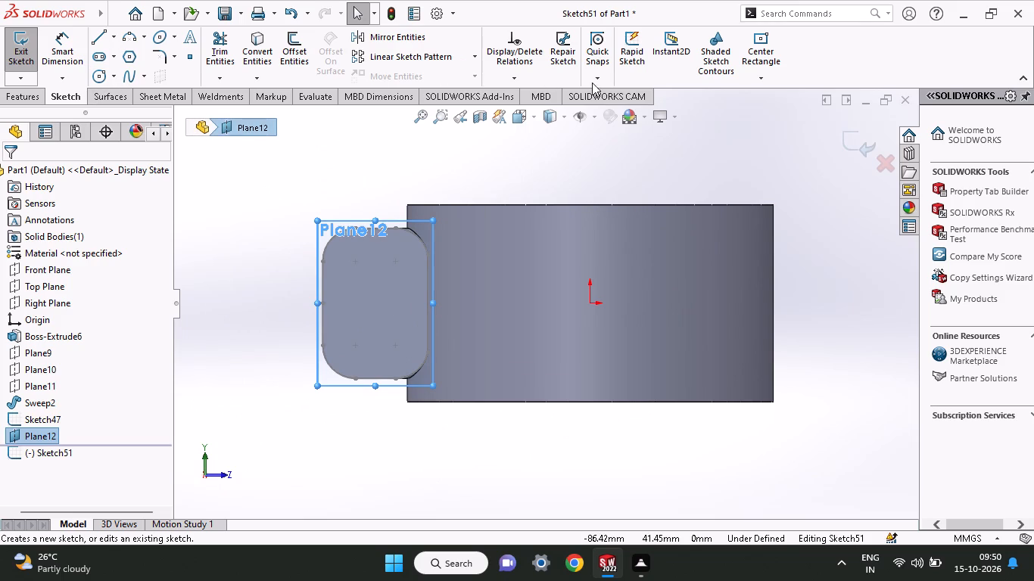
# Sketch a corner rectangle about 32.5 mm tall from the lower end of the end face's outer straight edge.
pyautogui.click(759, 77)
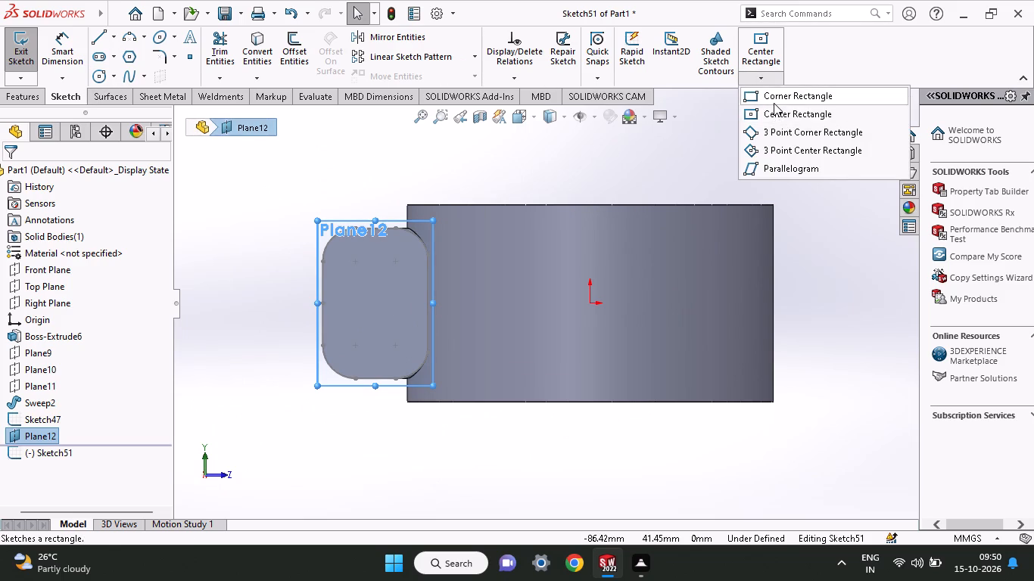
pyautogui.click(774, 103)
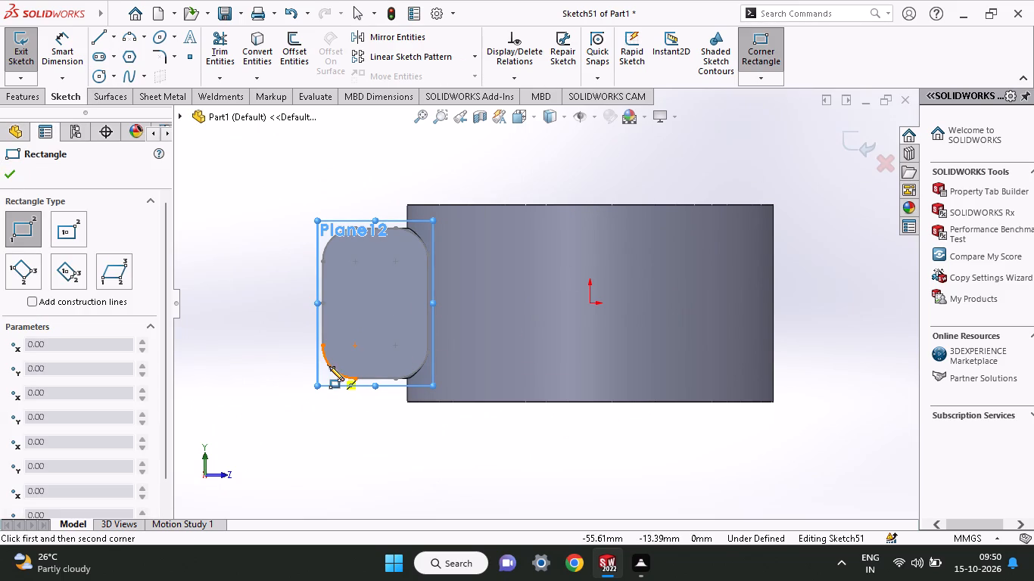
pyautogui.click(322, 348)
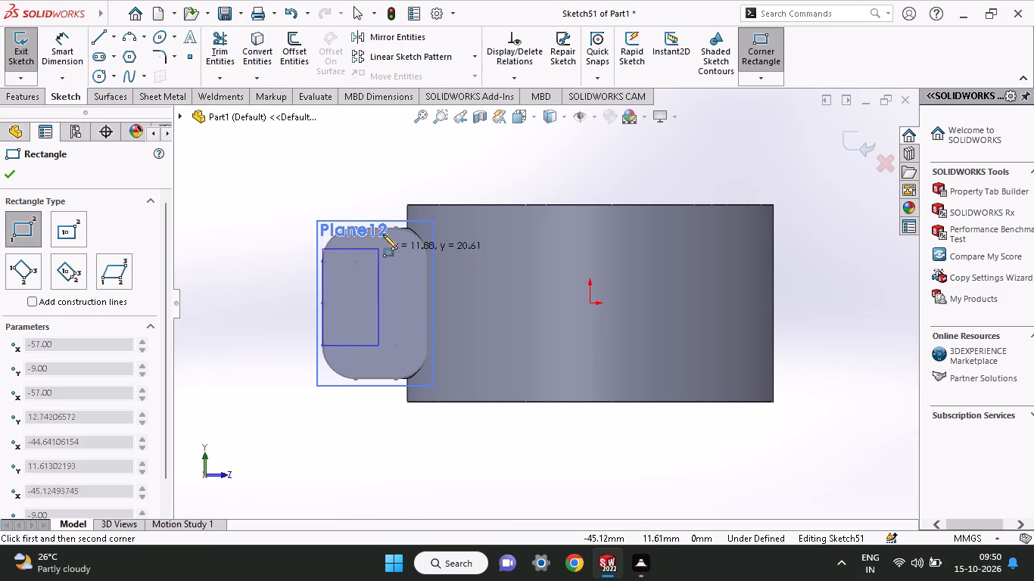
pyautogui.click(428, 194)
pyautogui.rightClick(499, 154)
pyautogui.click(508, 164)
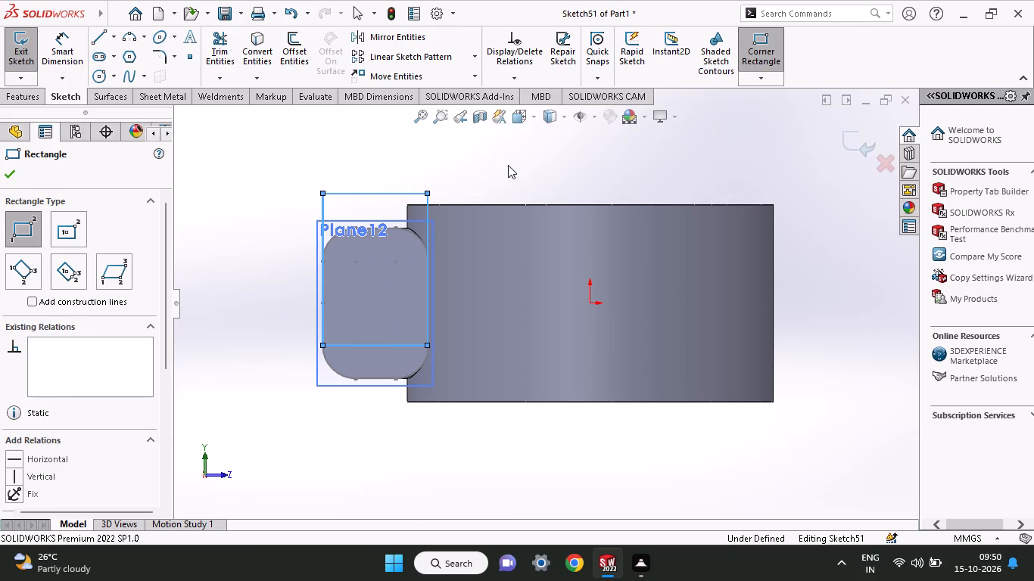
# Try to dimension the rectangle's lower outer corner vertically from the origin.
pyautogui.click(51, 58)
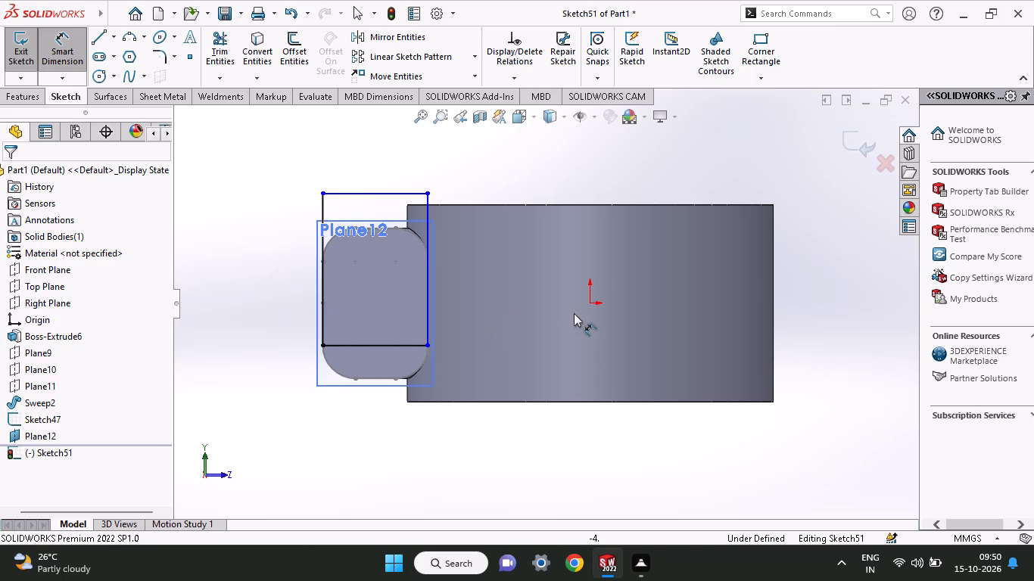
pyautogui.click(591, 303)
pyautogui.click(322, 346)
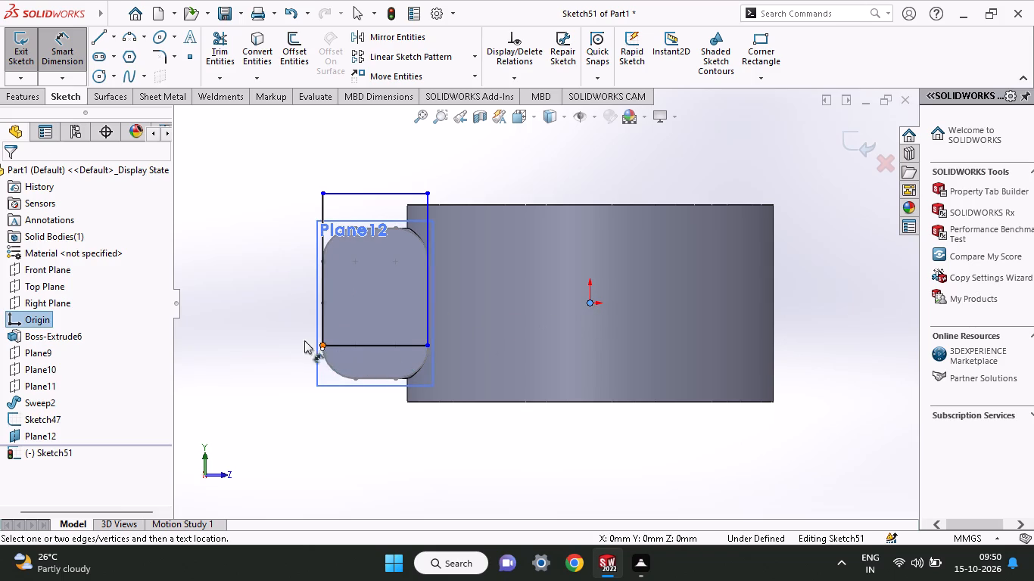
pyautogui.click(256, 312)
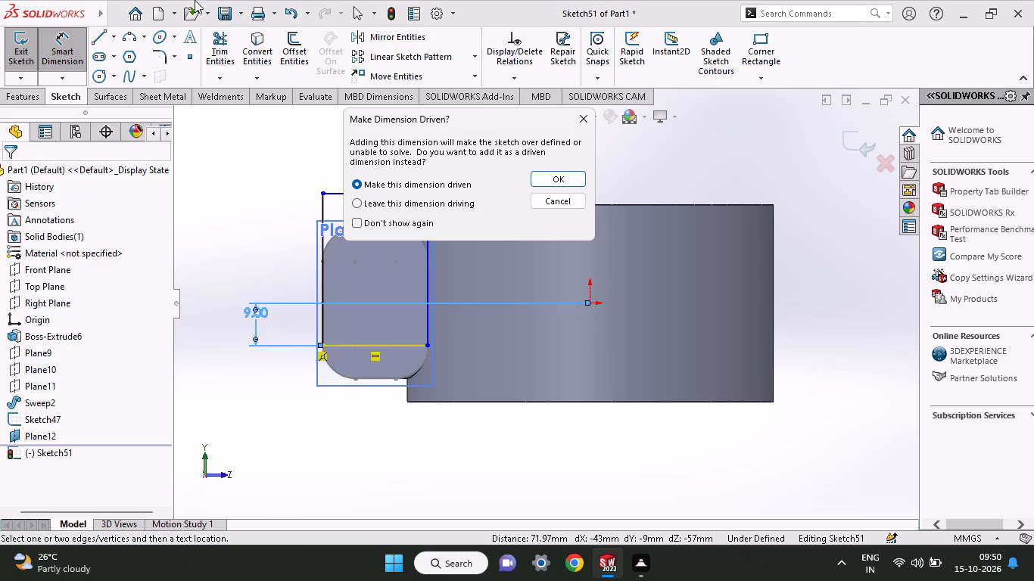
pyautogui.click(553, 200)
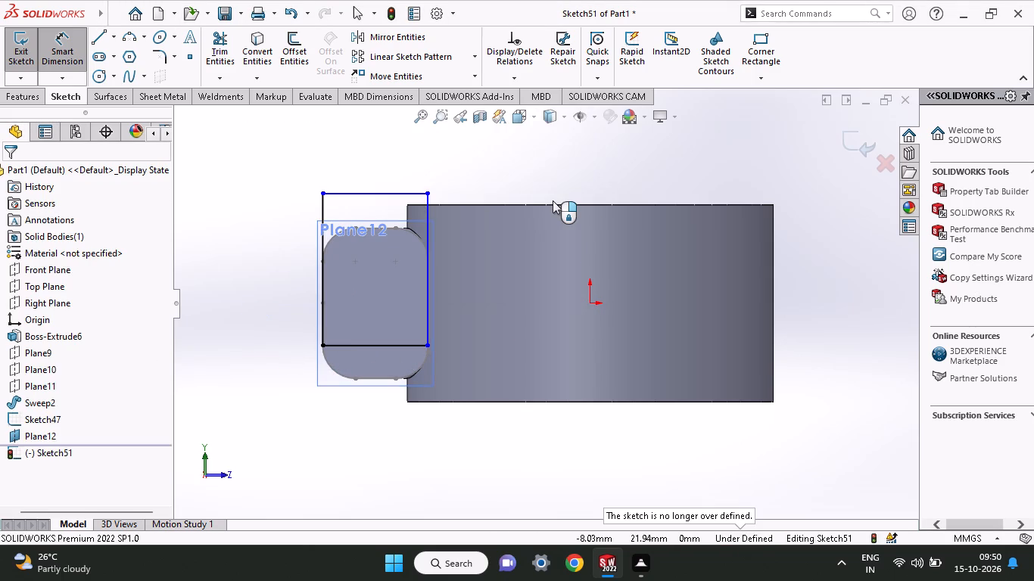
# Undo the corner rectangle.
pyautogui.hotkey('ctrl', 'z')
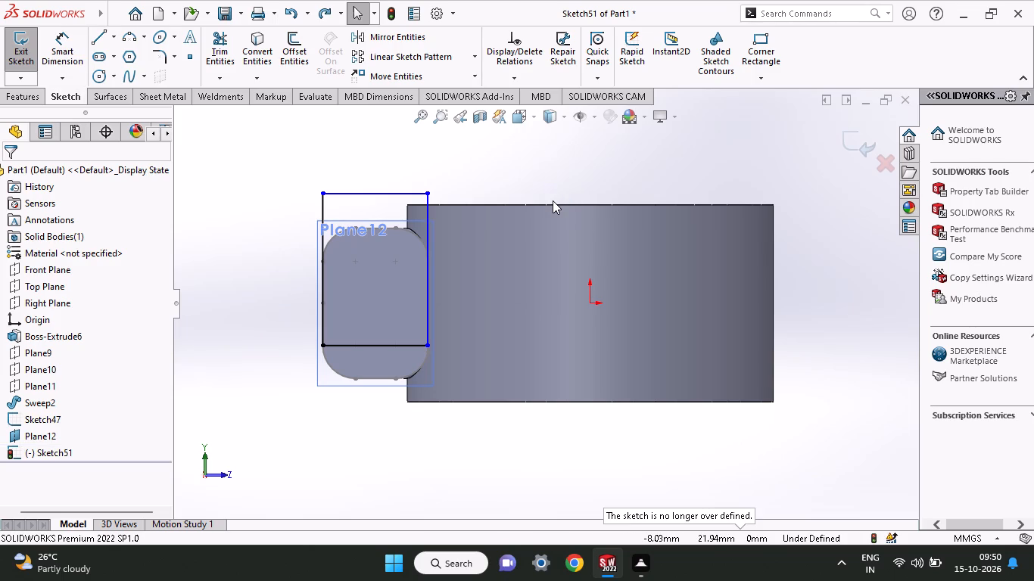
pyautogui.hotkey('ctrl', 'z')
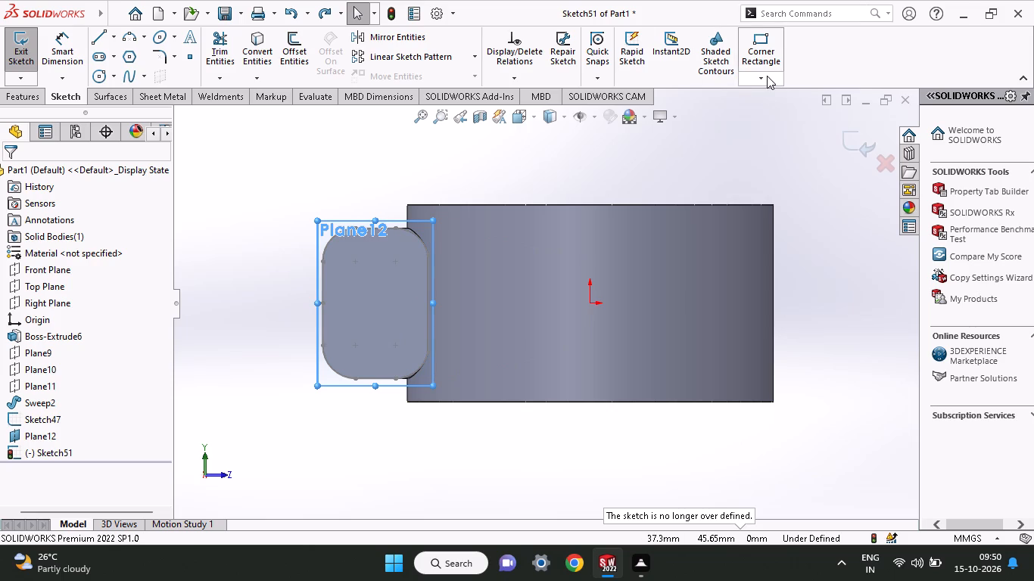
# Sketch a vertical line about 23.7 mm long upward from the midpoint of the end face's outer straight edge.
pyautogui.click(98, 45)
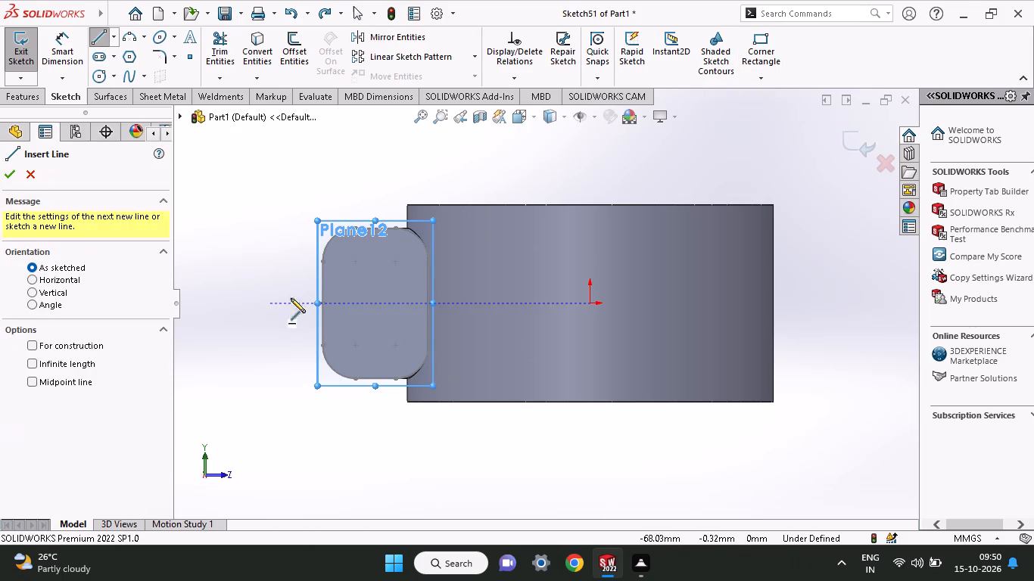
pyautogui.click(322, 307)
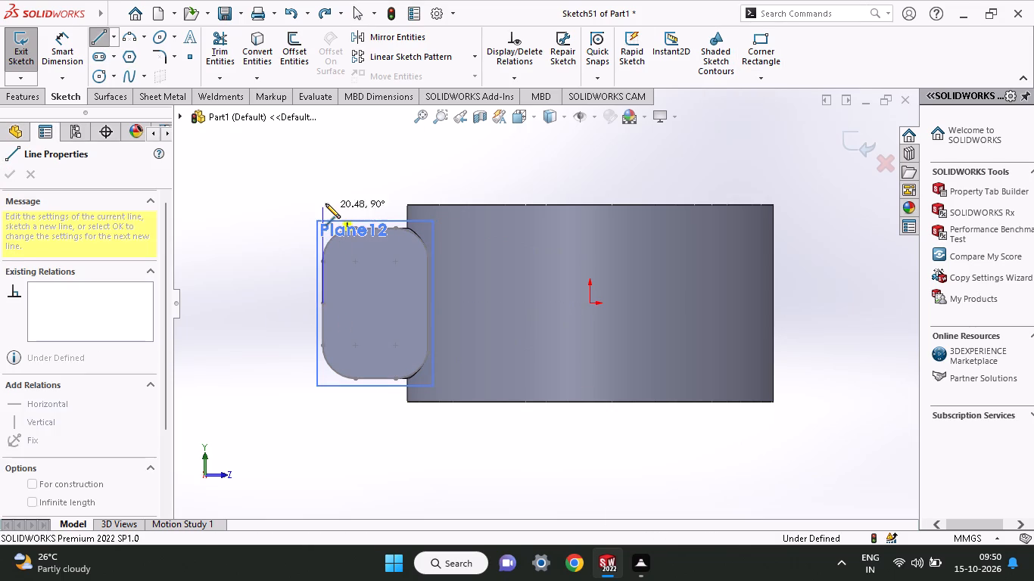
pyautogui.click(325, 192)
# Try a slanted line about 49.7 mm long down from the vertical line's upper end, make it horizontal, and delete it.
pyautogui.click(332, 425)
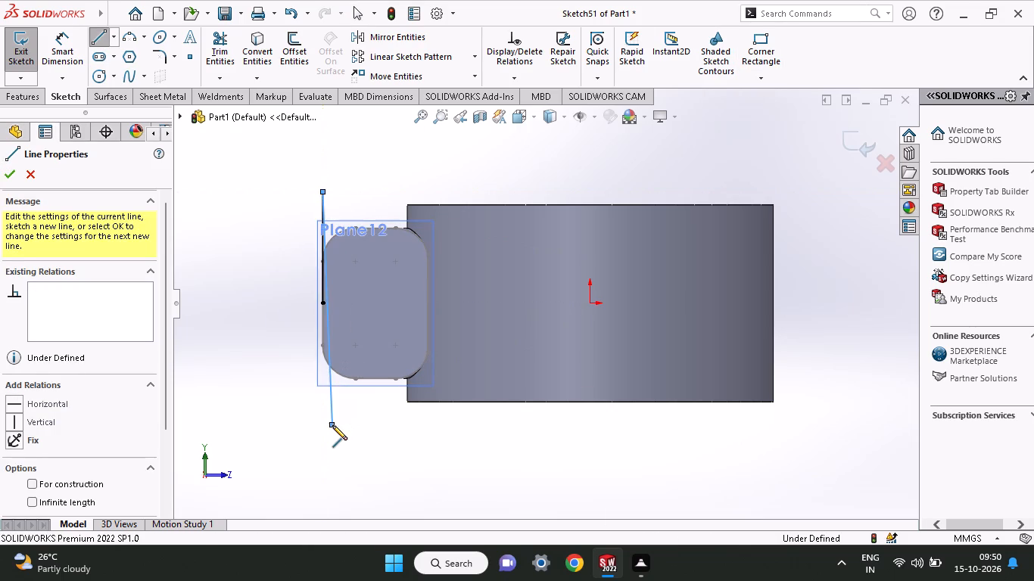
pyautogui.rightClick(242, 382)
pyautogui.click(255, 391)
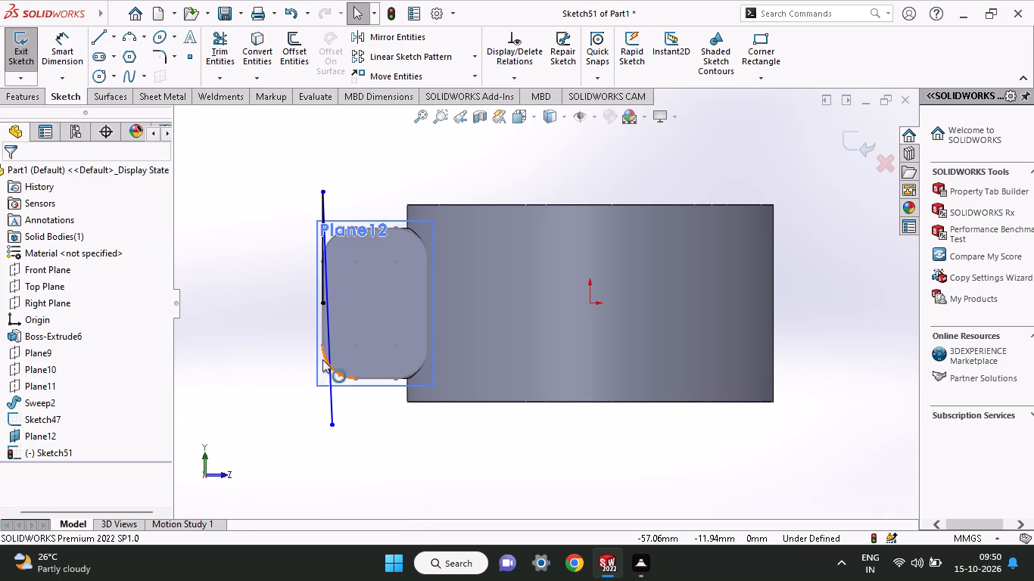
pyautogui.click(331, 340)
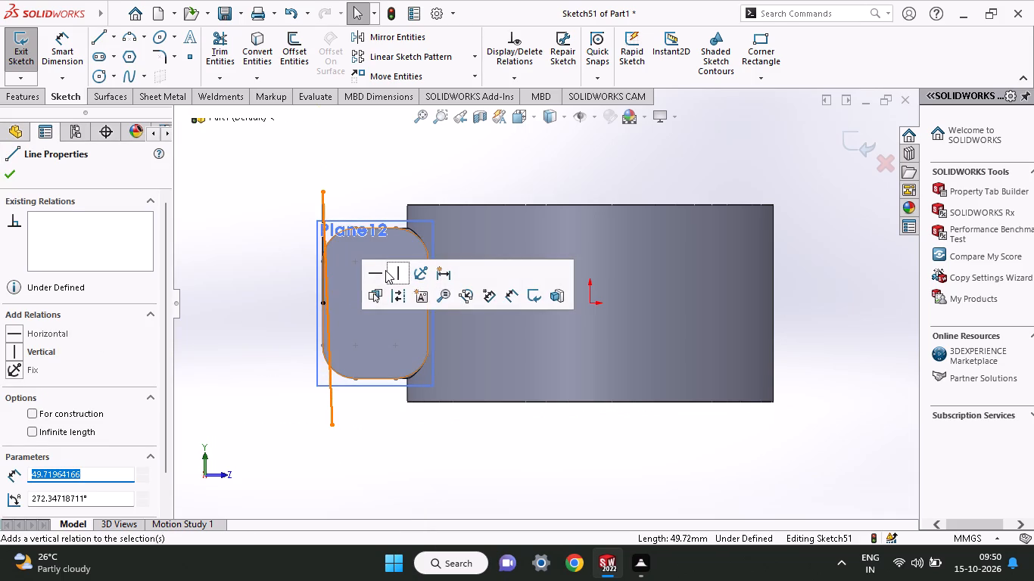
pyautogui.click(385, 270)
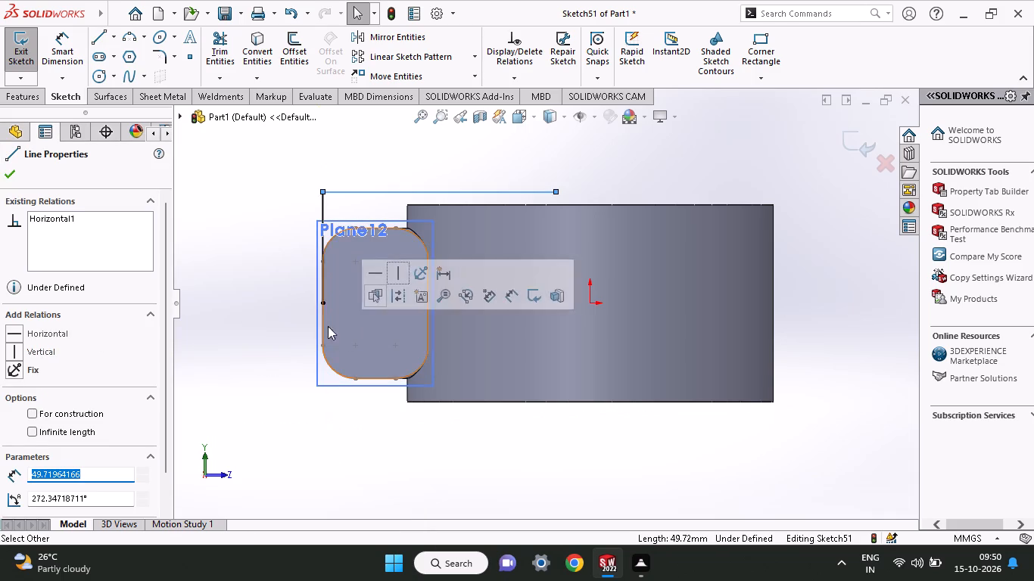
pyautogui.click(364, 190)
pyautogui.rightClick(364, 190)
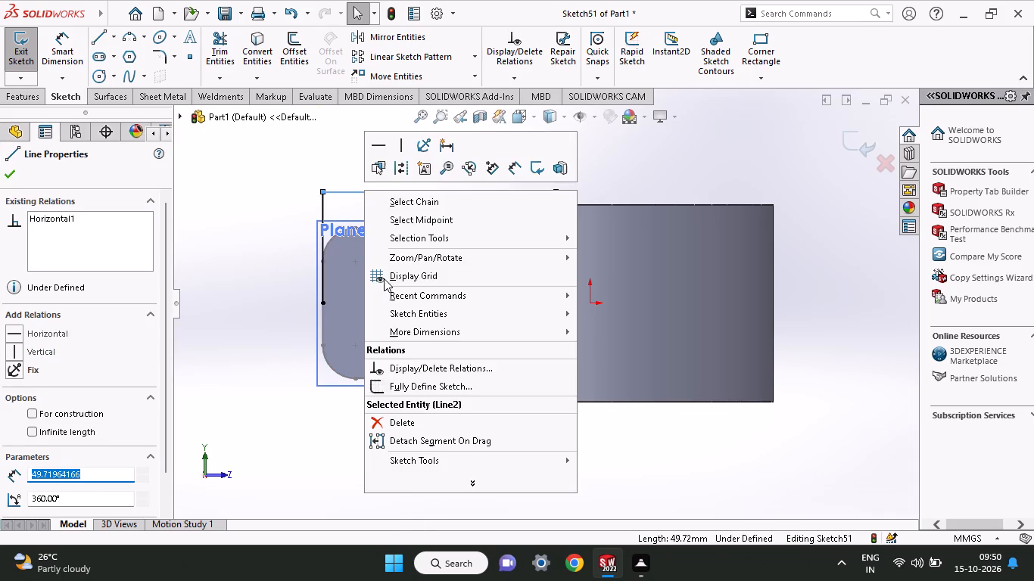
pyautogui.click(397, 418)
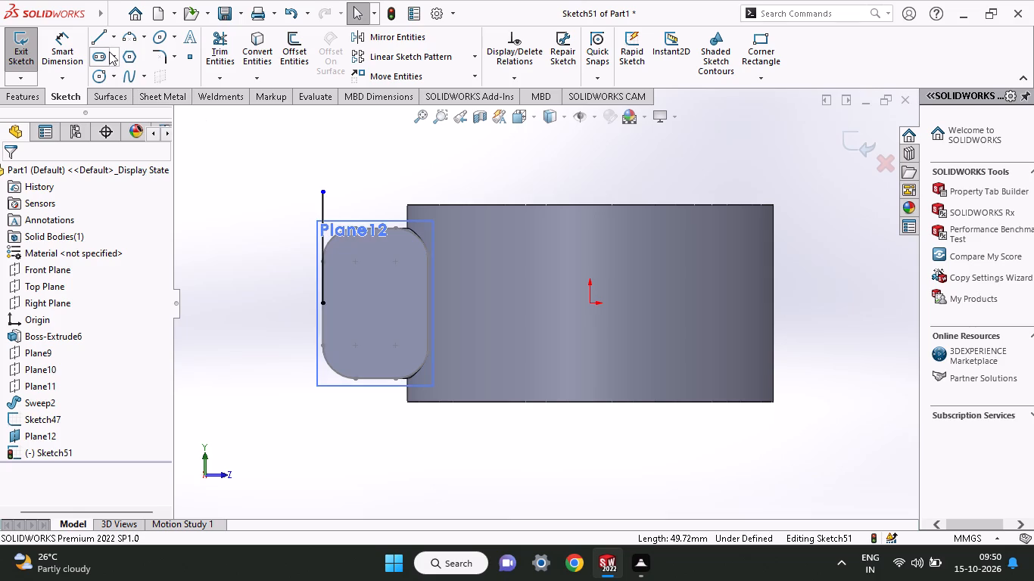
# Sketch a vertical line about 21.1 mm long downward from the same edge midpoint.
pyautogui.click(102, 40)
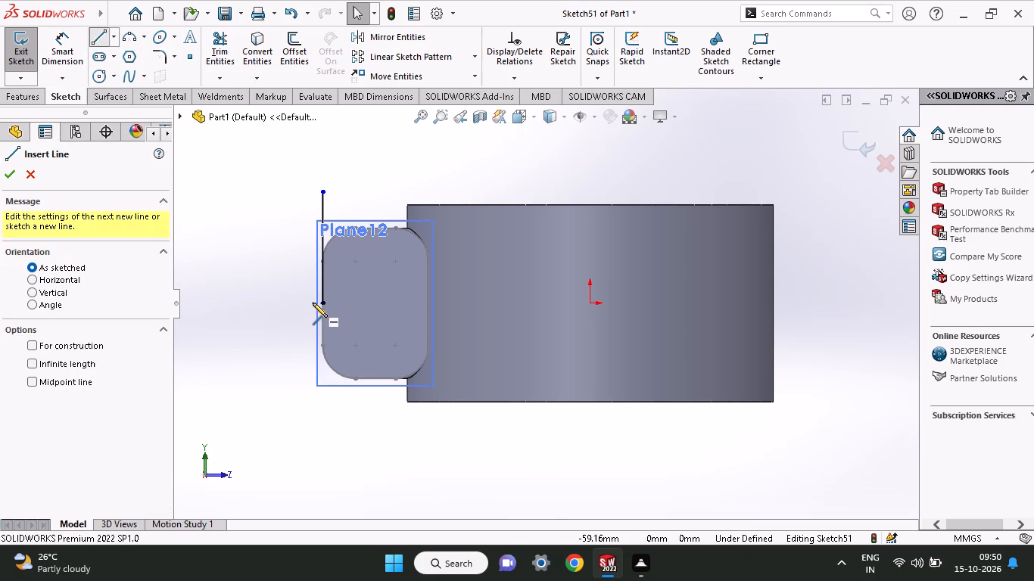
pyautogui.click(323, 300)
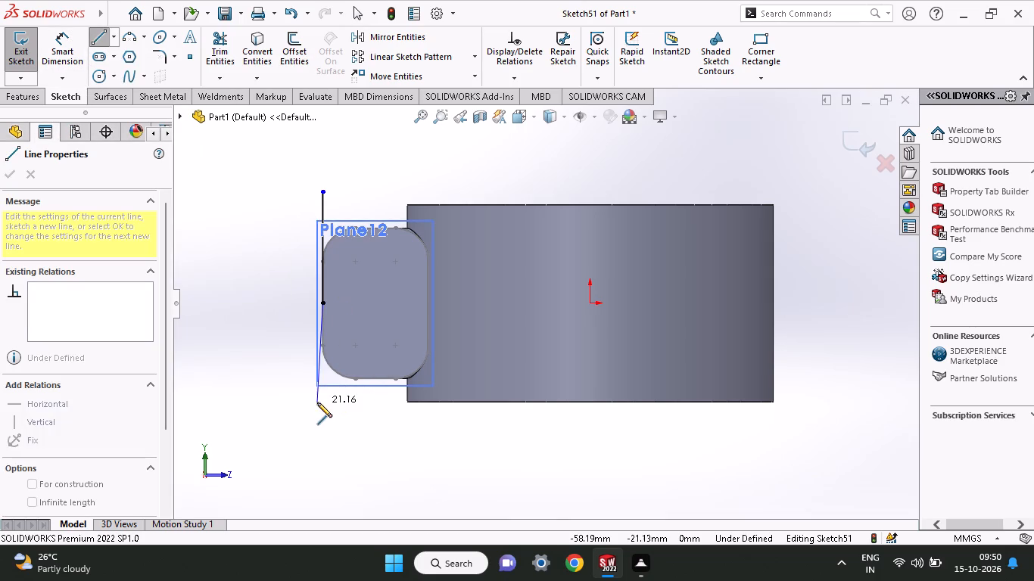
pyautogui.click(327, 402)
pyautogui.rightClick(207, 366)
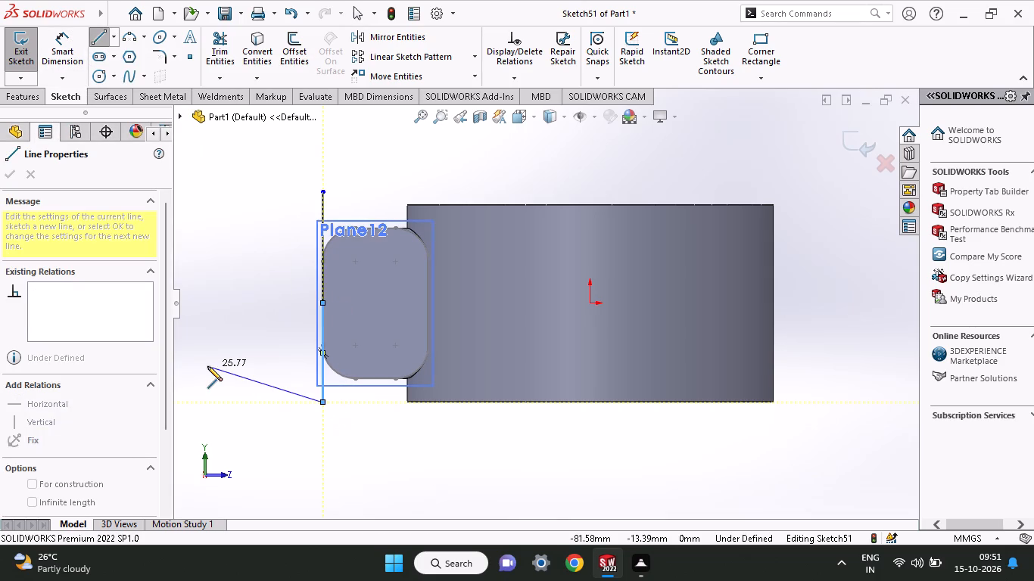
pyautogui.click(244, 375)
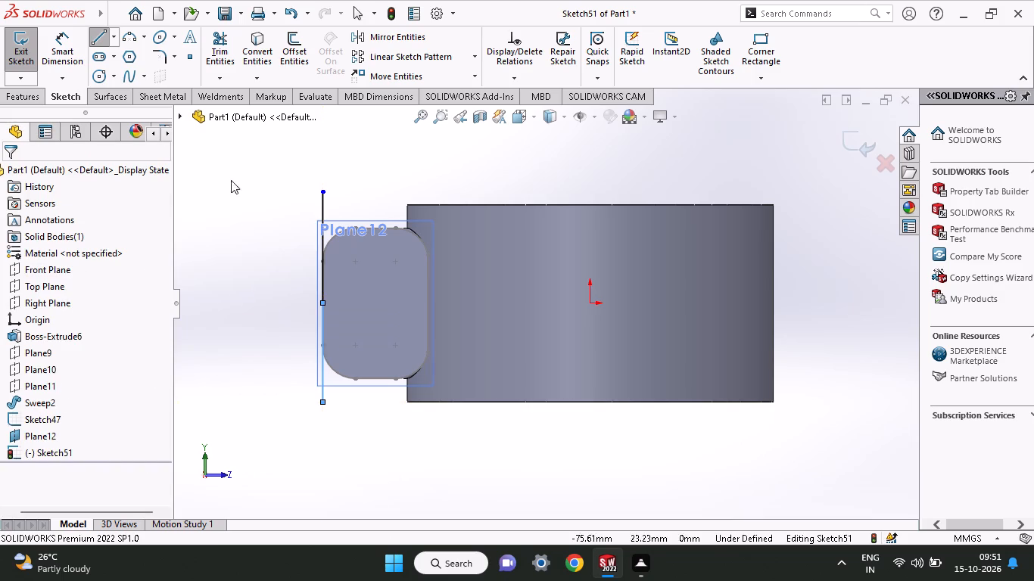
# Dimension the upper vertical line from the edge midpoint to its top end as 20 mm.
pyautogui.click(55, 39)
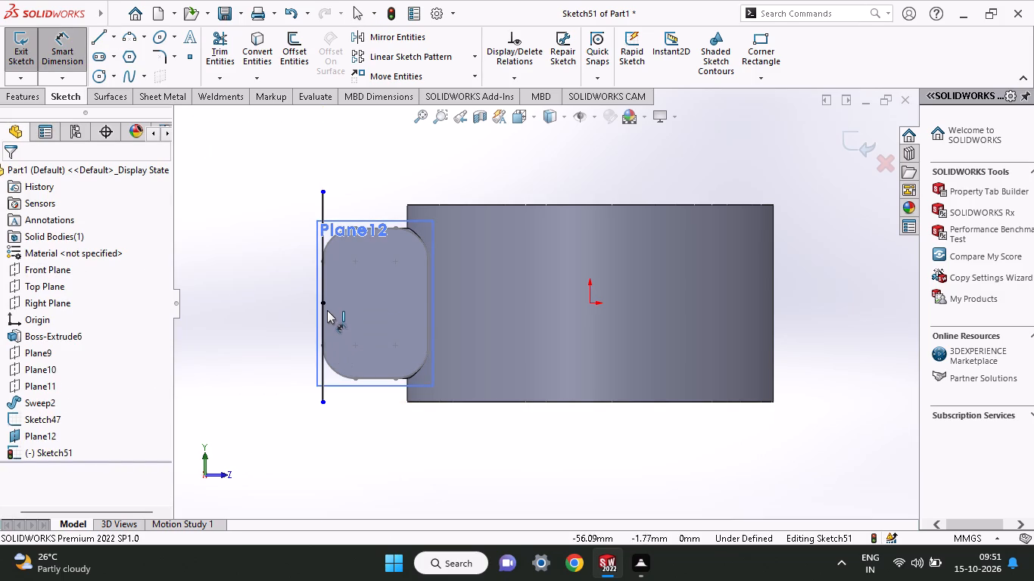
pyautogui.click(327, 308)
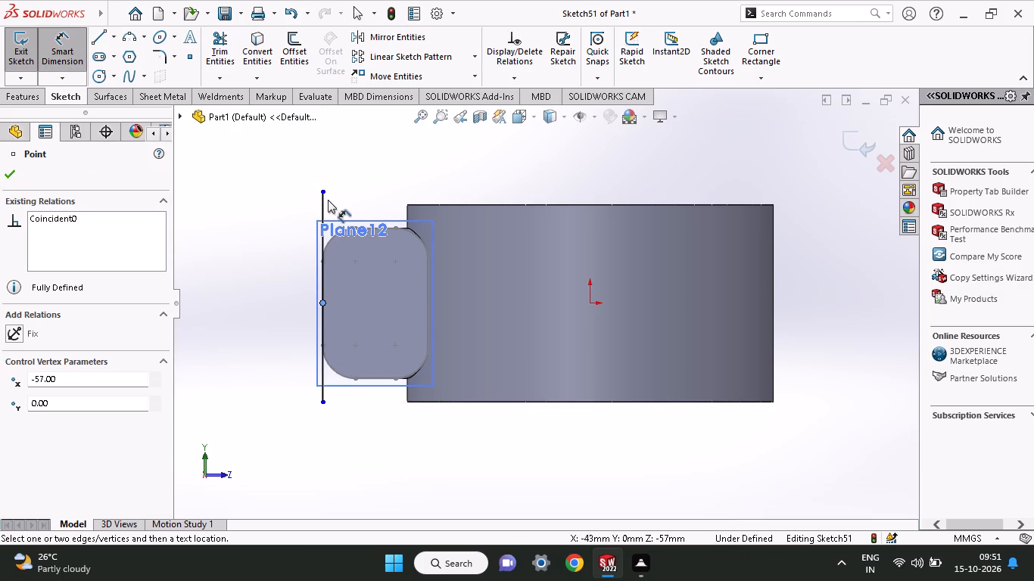
pyautogui.click(323, 193)
pyautogui.click(294, 234)
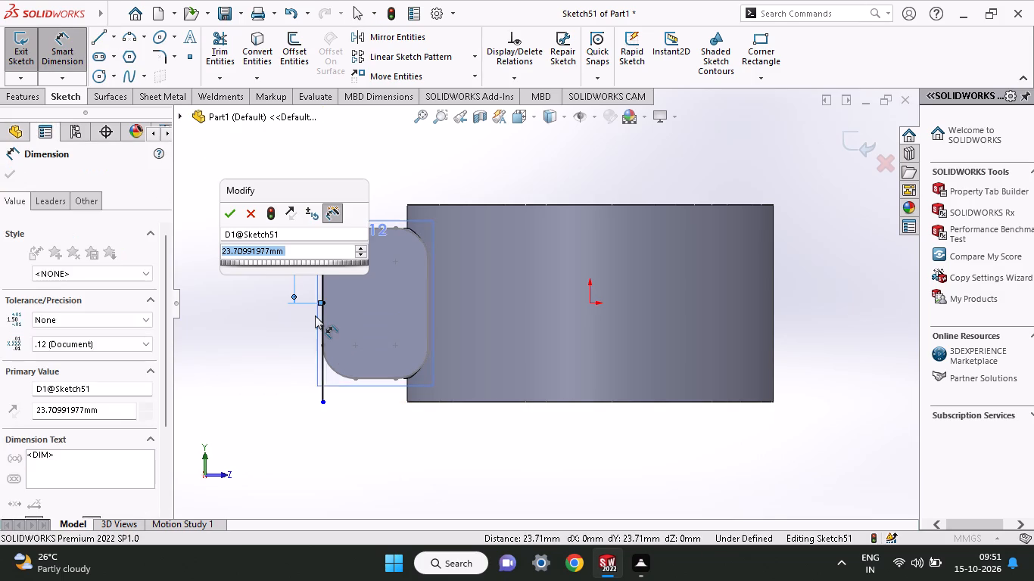
pyautogui.write('20')
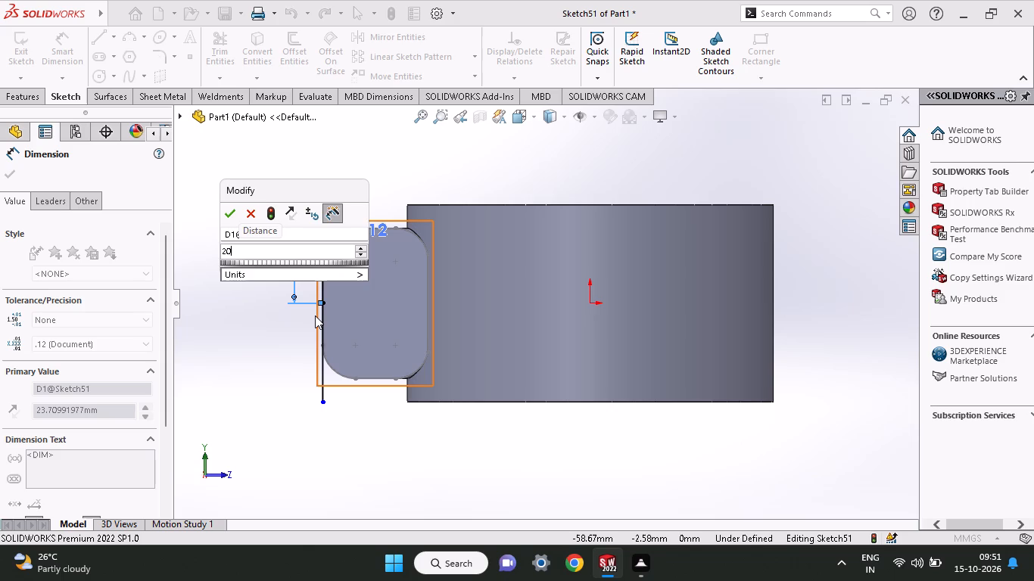
pyautogui.press('Return')
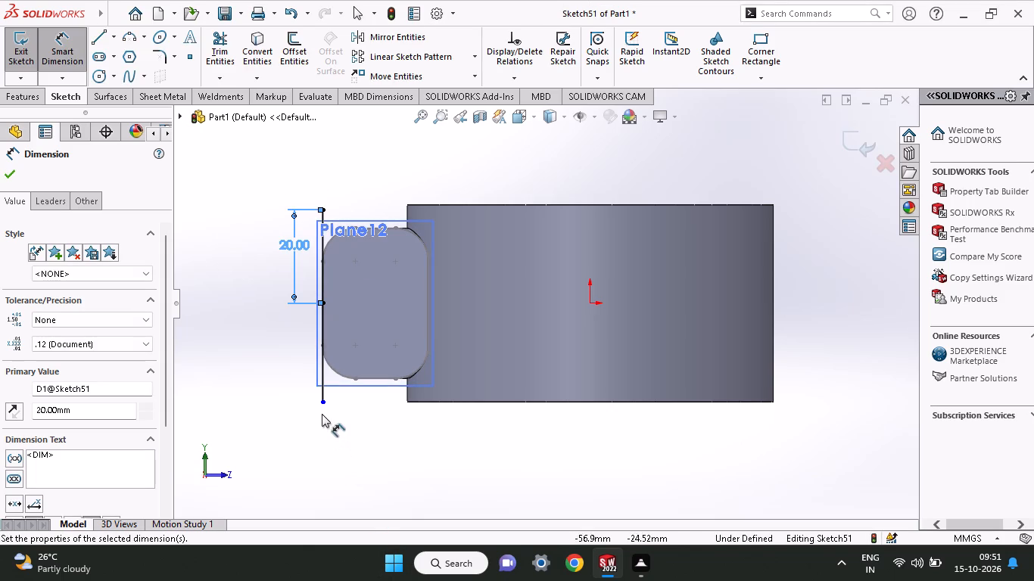
# Dimension the lower vertical line from the edge midpoint to its bottom end as 20 mm.
pyautogui.click(322, 402)
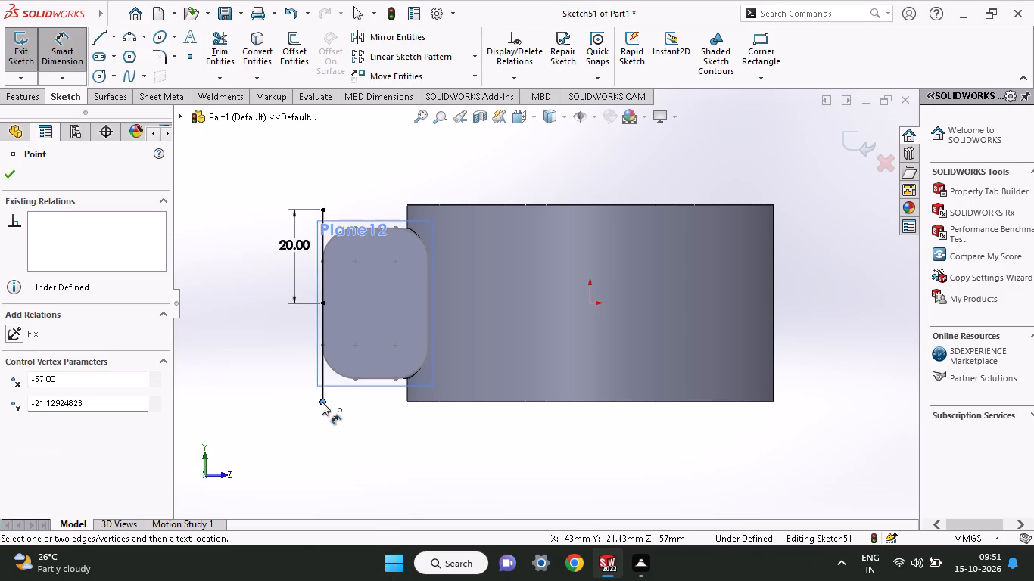
pyautogui.click(324, 302)
pyautogui.click(301, 340)
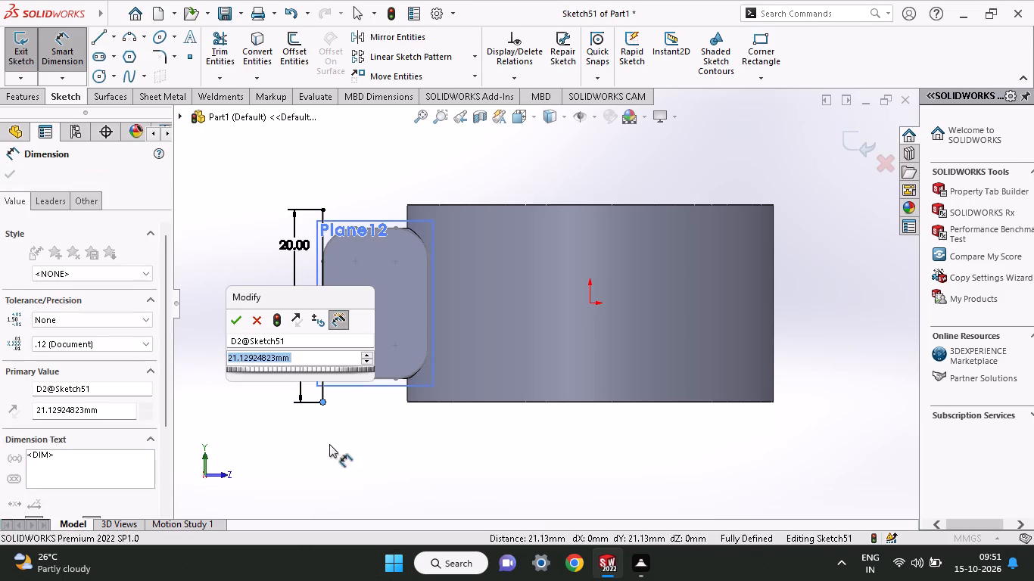
pyautogui.write('20')
pyautogui.press('Return')
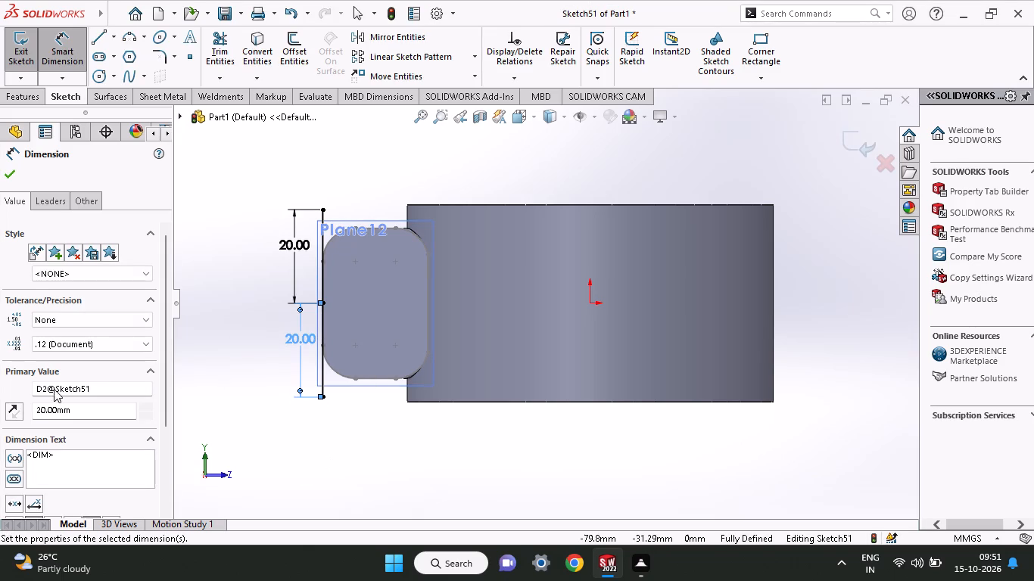
# Sketch a horizontal line about 16.6 mm long from the vertical line's upper end toward the cylindrical body.
pyautogui.click(98, 33)
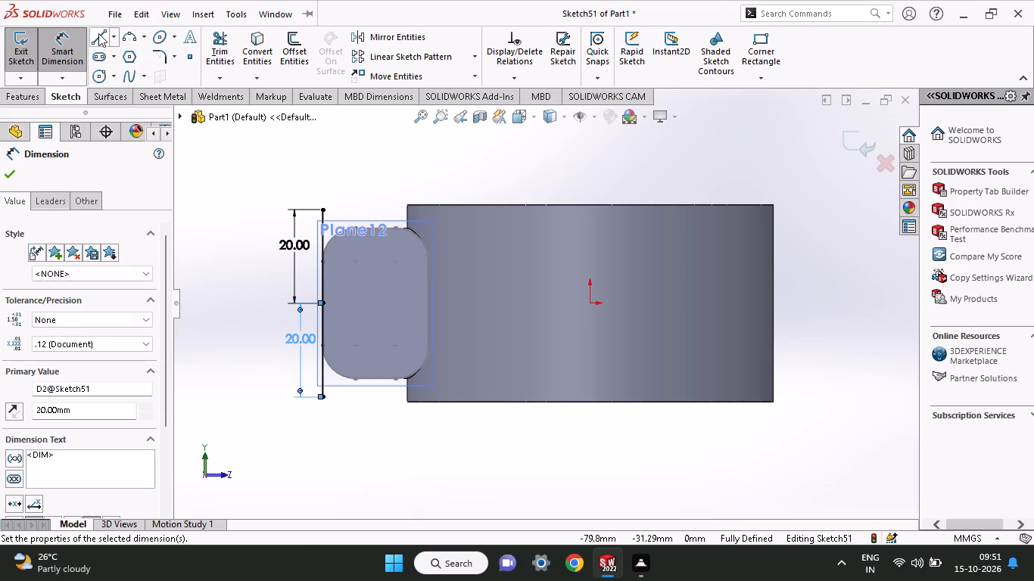
pyautogui.click(326, 207)
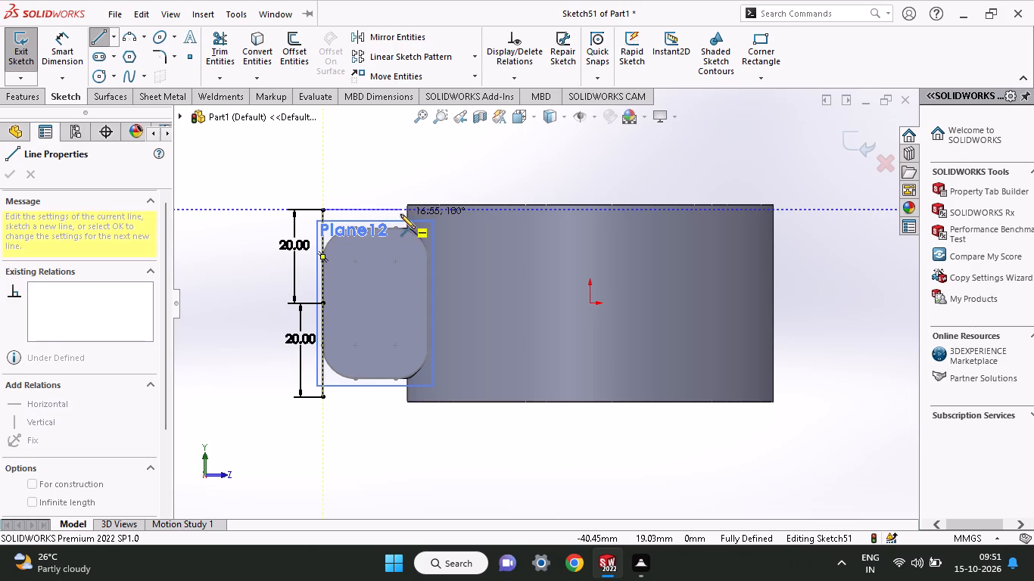
pyautogui.click(400, 214)
pyautogui.rightClick(397, 177)
pyautogui.click(406, 184)
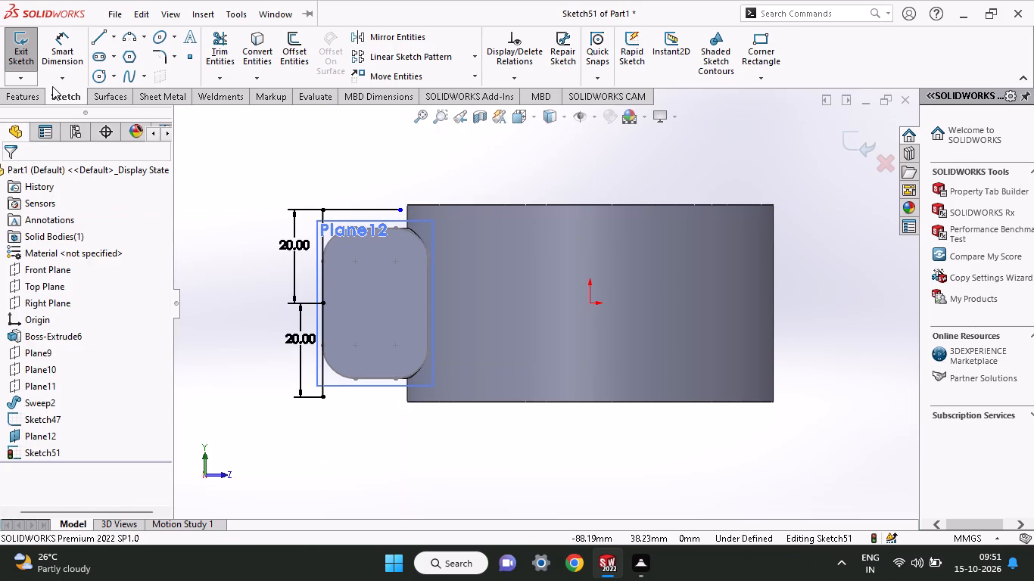
# Dimension the top horizontal line's length as 24 mm.
pyautogui.click(46, 60)
pyautogui.click(368, 207)
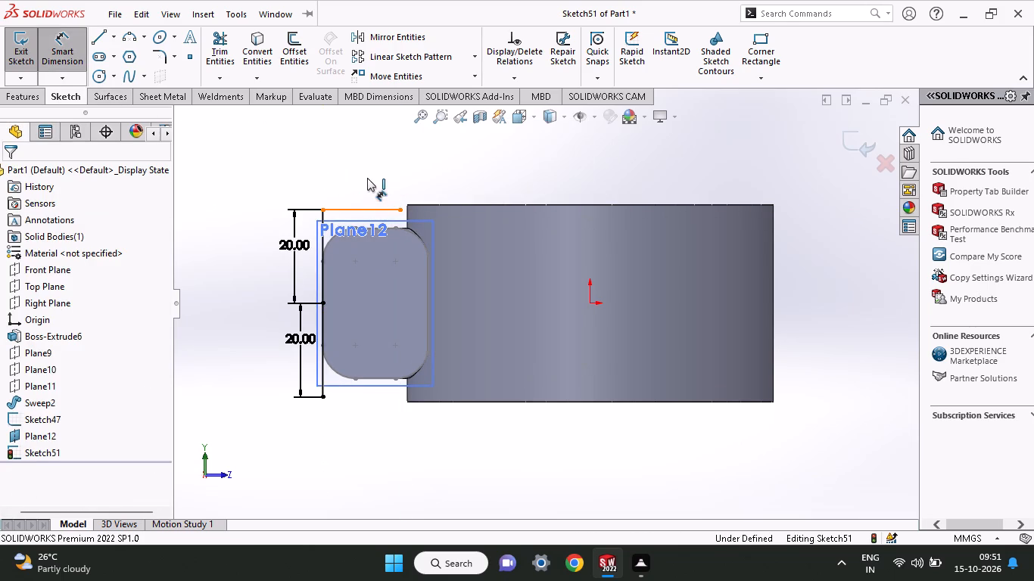
pyautogui.click(367, 178)
pyautogui.write('24')
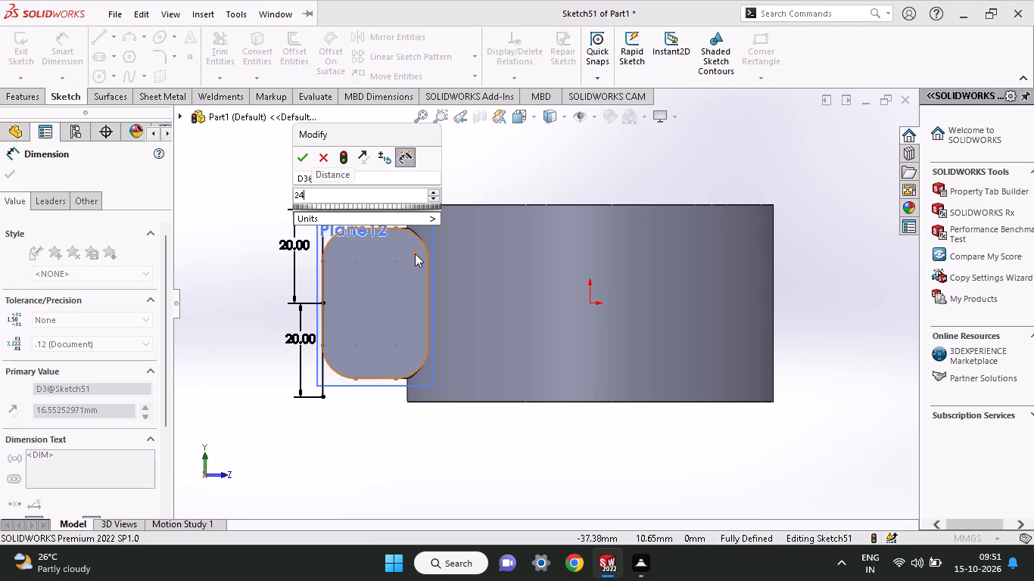
pyautogui.press('Return')
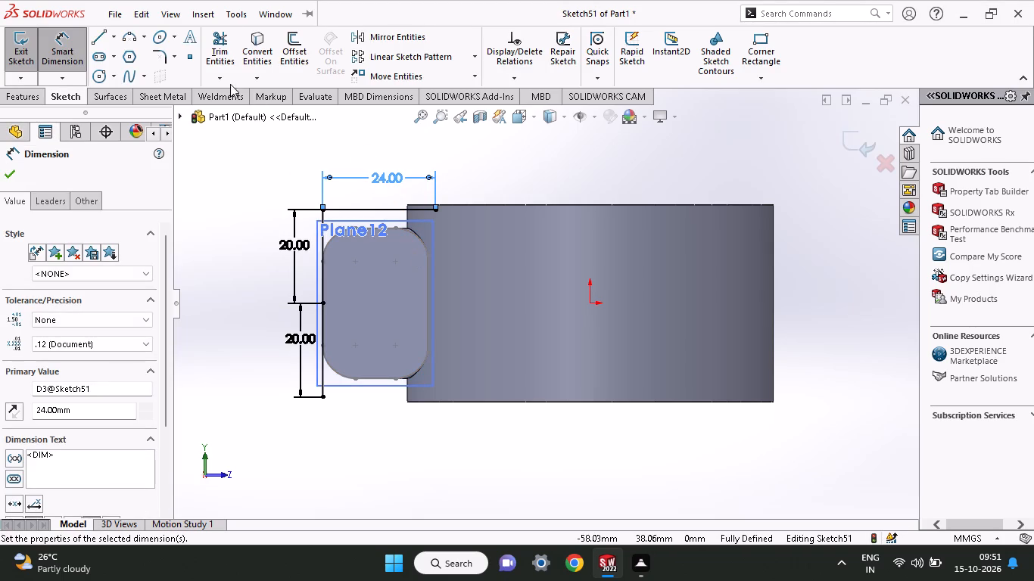
# Close the rectangle with a 40 mm vertical line and a horizontal line back to the first vertical line's lower end.
pyautogui.click(95, 39)
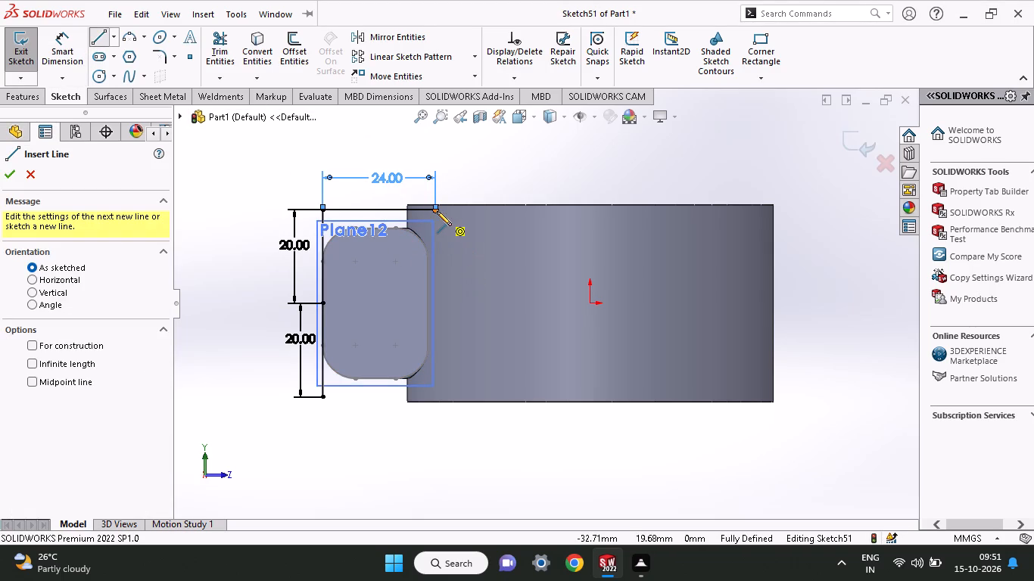
pyautogui.click(435, 210)
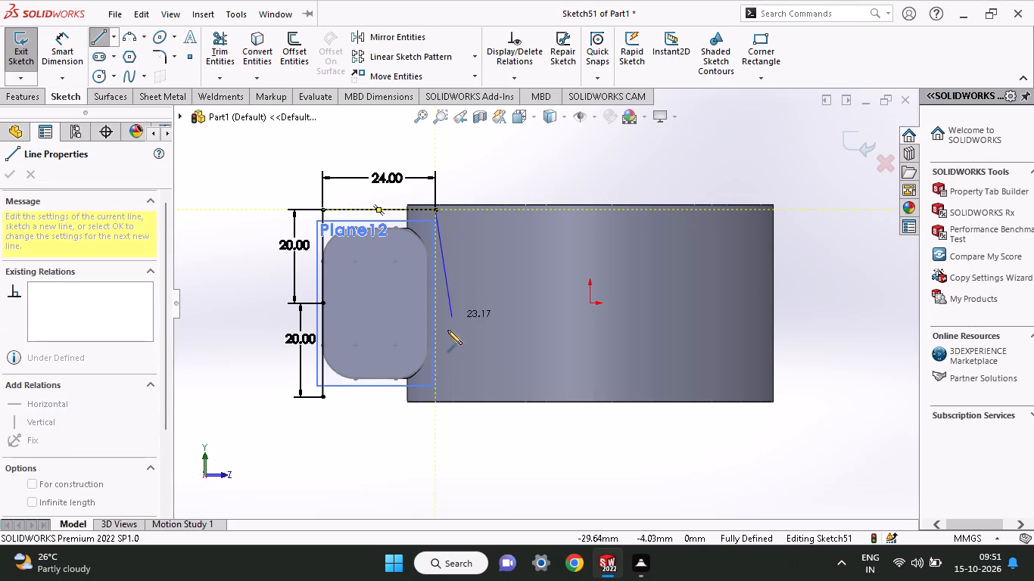
pyautogui.click(434, 398)
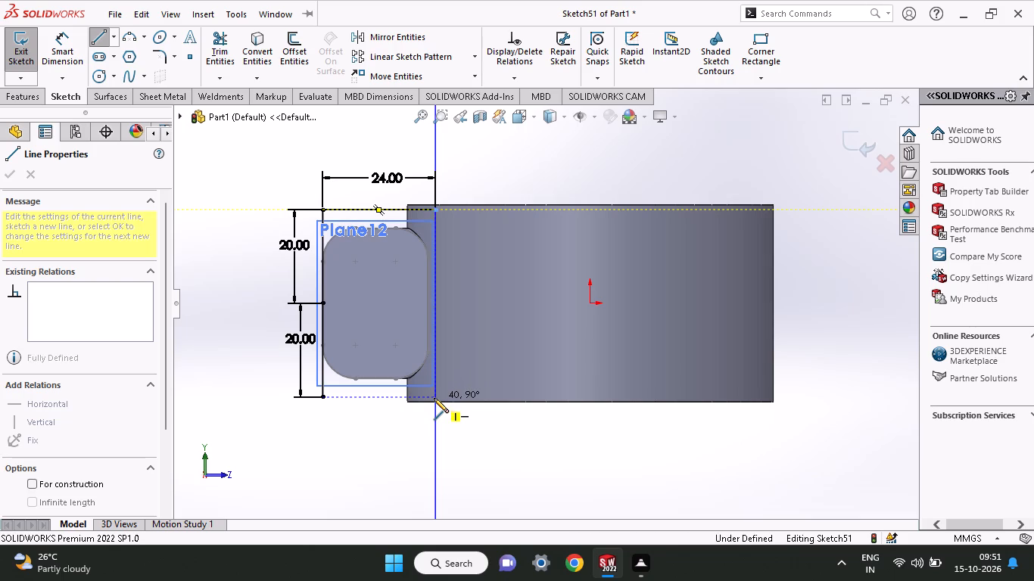
pyautogui.click(322, 399)
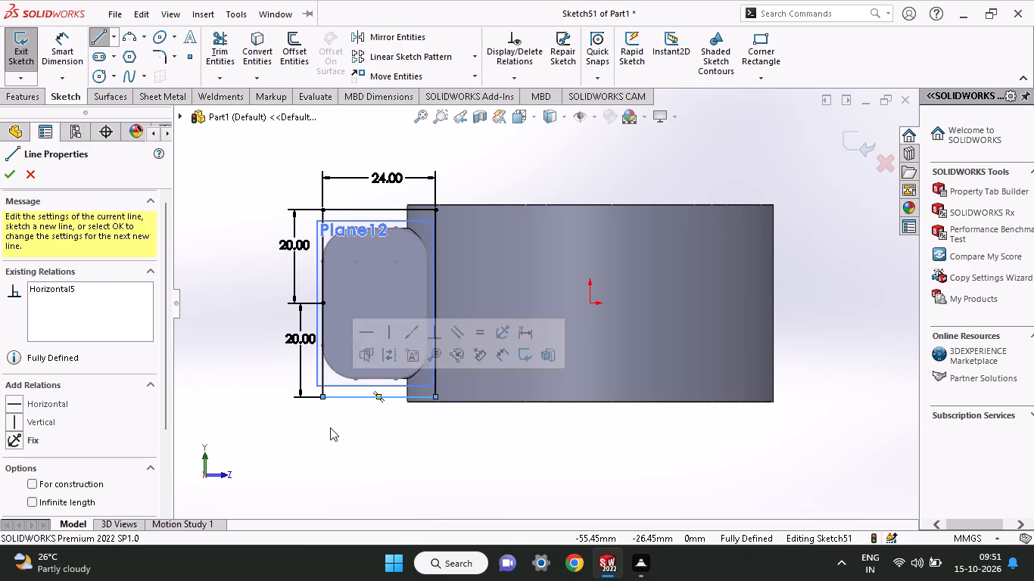
pyautogui.rightClick(330, 427)
pyautogui.click(356, 433)
# Hide the reference plane Plane12 that carries the rectangle sketch.
pyautogui.moveTo(358, 433); pyautogui.dragTo(383, 437, button='middle')
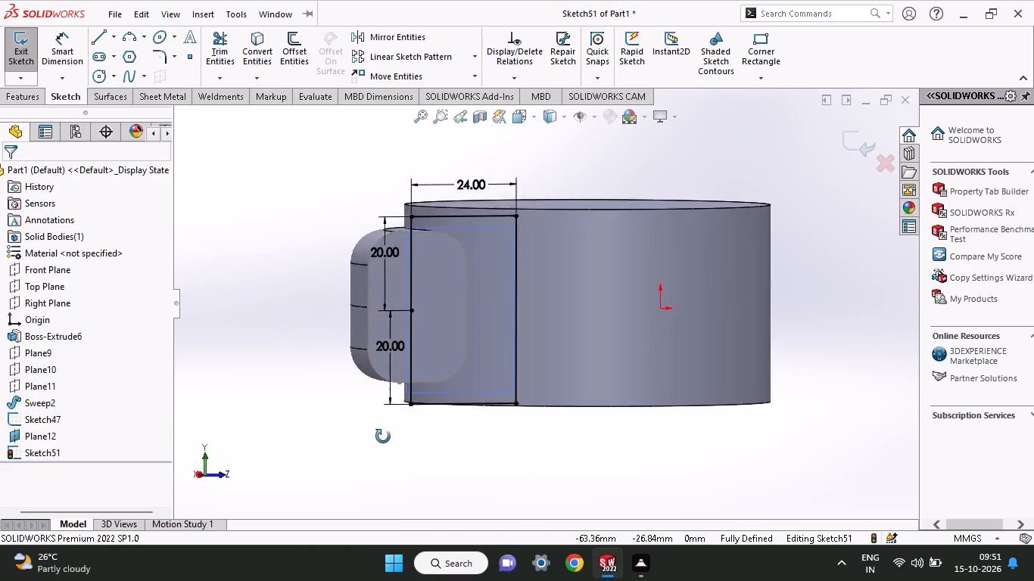
pyautogui.moveTo(383, 437); pyautogui.dragTo(325, 415, button='middle')
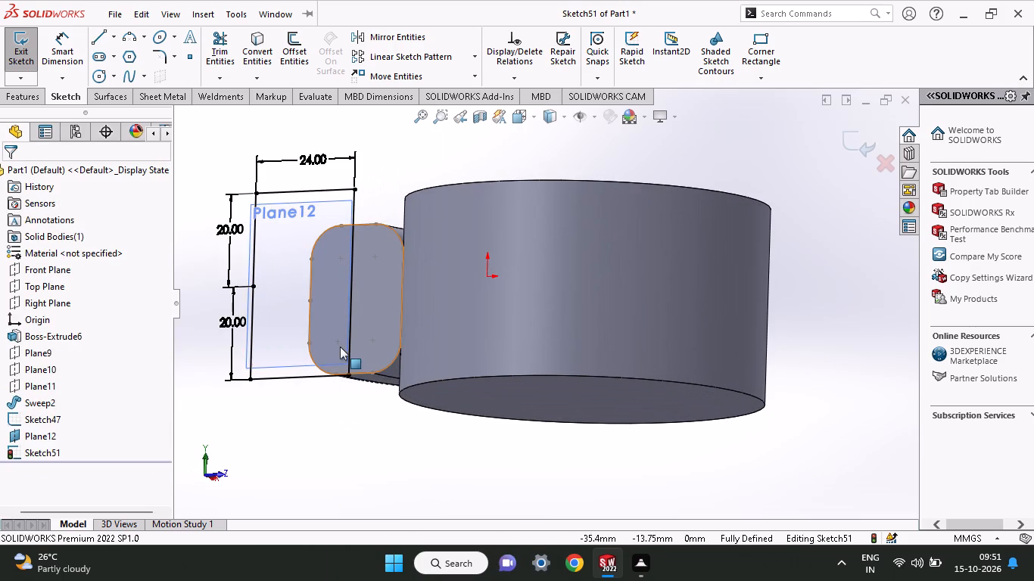
pyautogui.click(275, 352)
pyautogui.rightClick(275, 352)
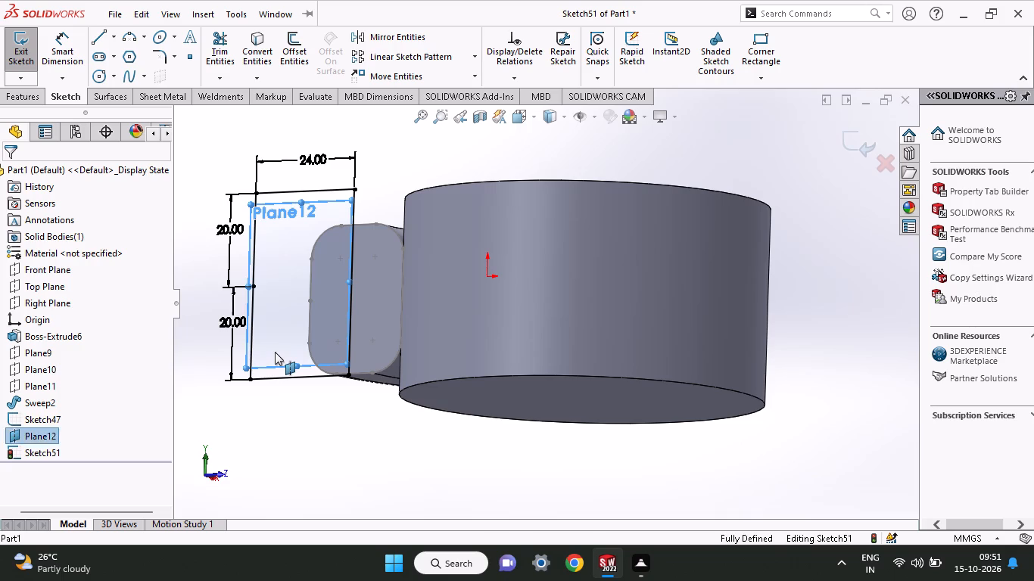
pyautogui.click(260, 268)
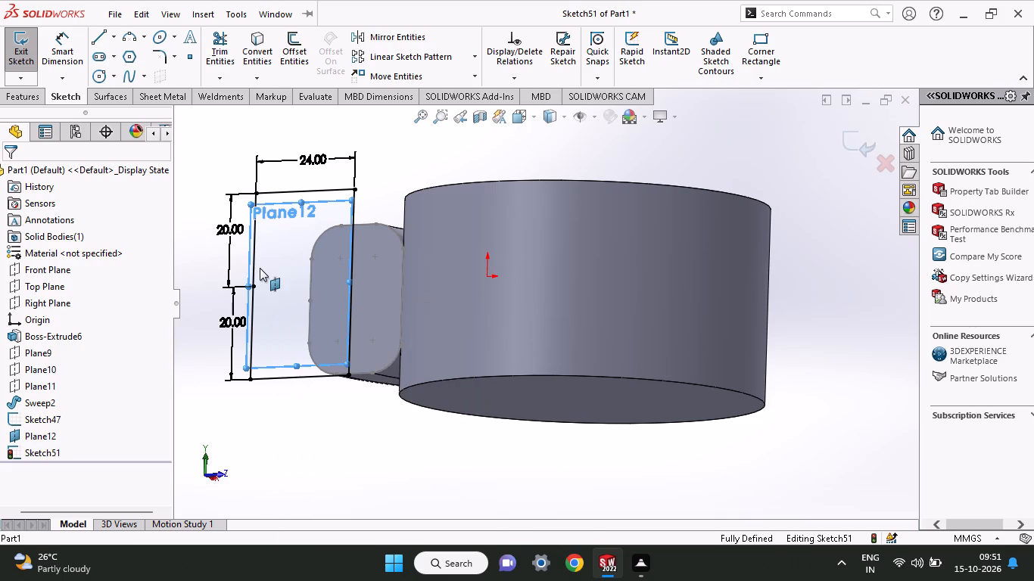
pyautogui.rightClick(260, 268)
pyautogui.click(192, 310)
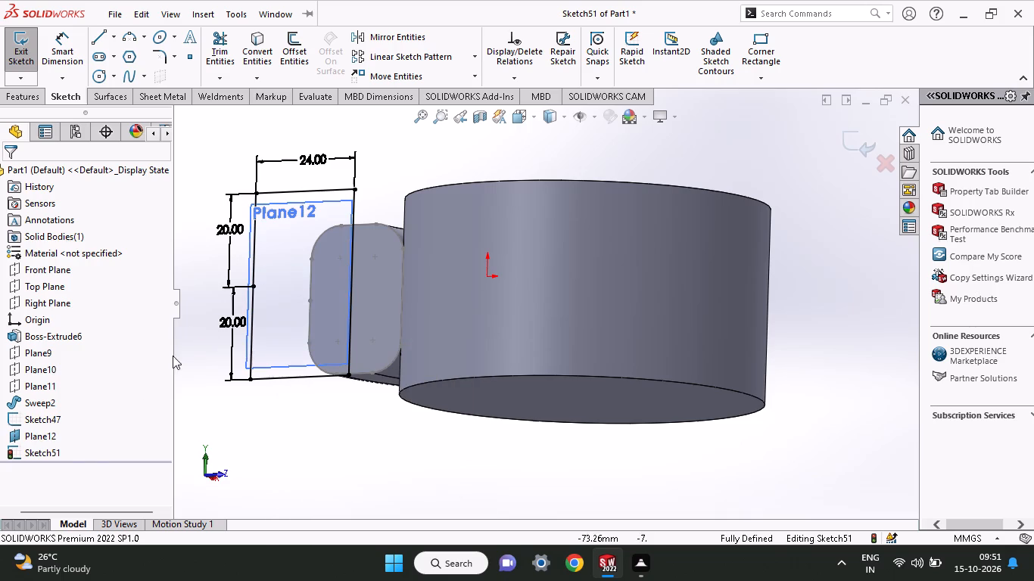
pyautogui.rightClick(51, 434)
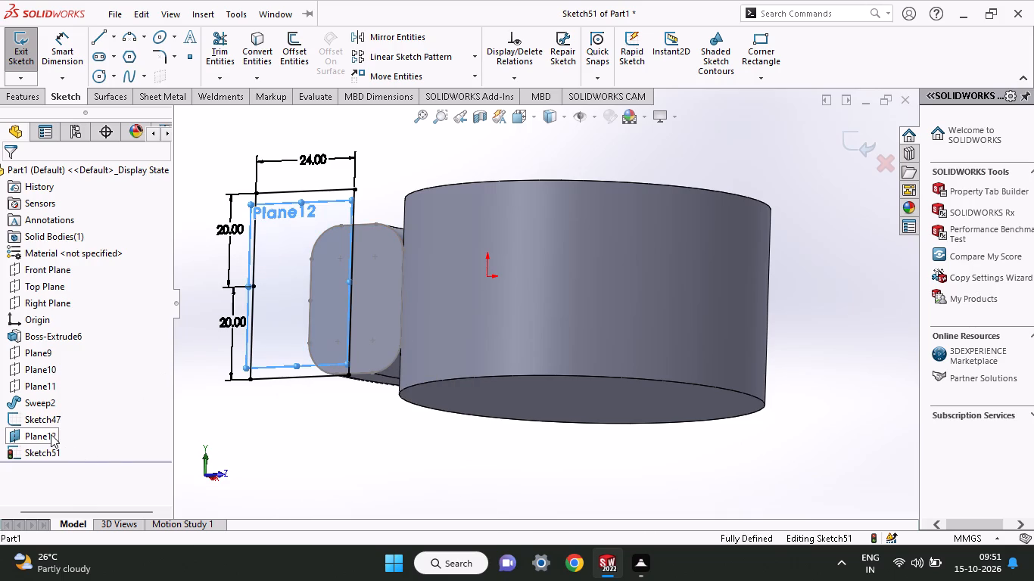
pyautogui.click(94, 309)
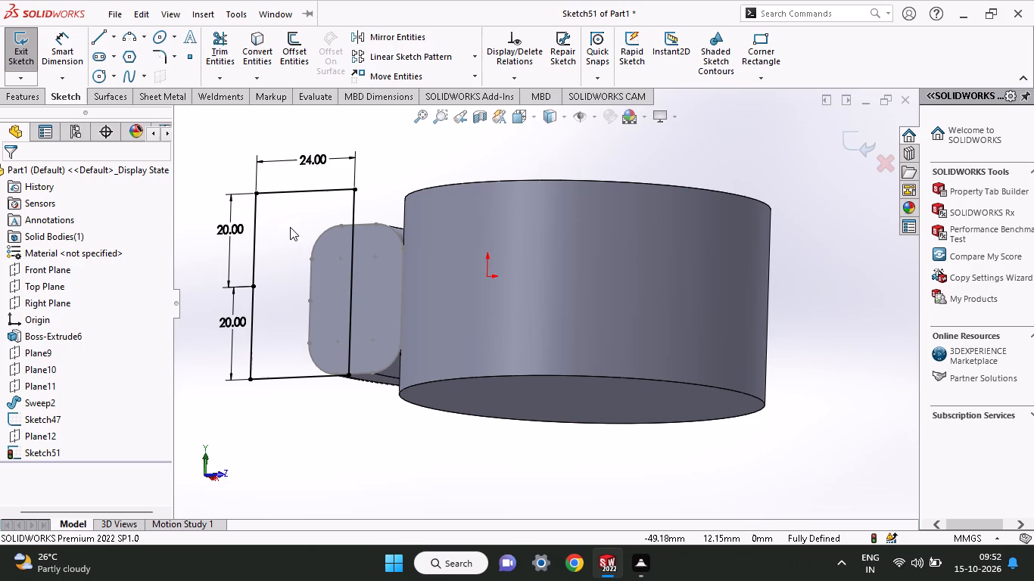
# Round all four corners of the rectangle with 7 mm sketch fillets.
pyautogui.moveTo(343, 219); pyautogui.dragTo(361, 275, button='middle')
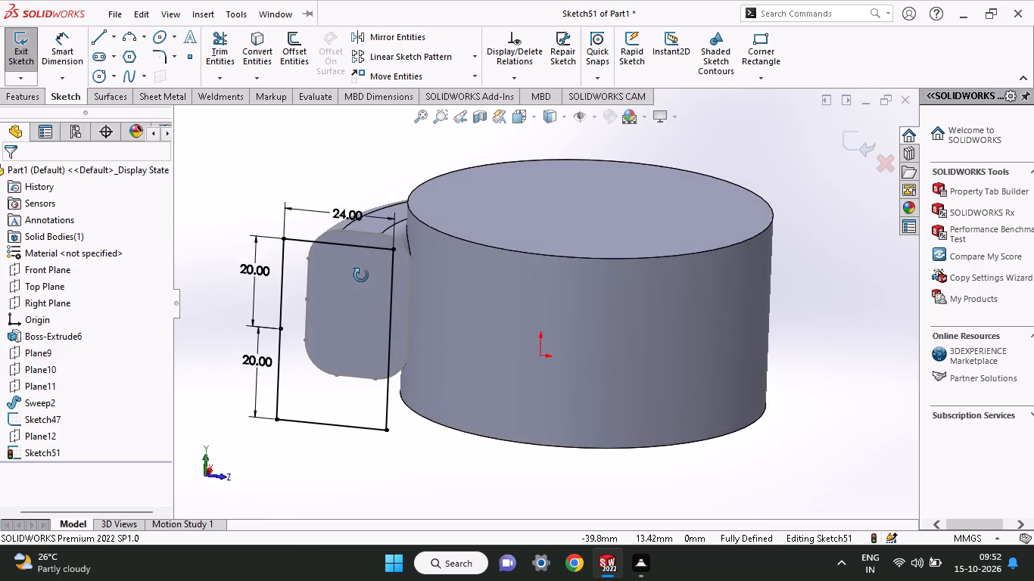
pyautogui.moveTo(361, 275); pyautogui.dragTo(359, 212, button='middle')
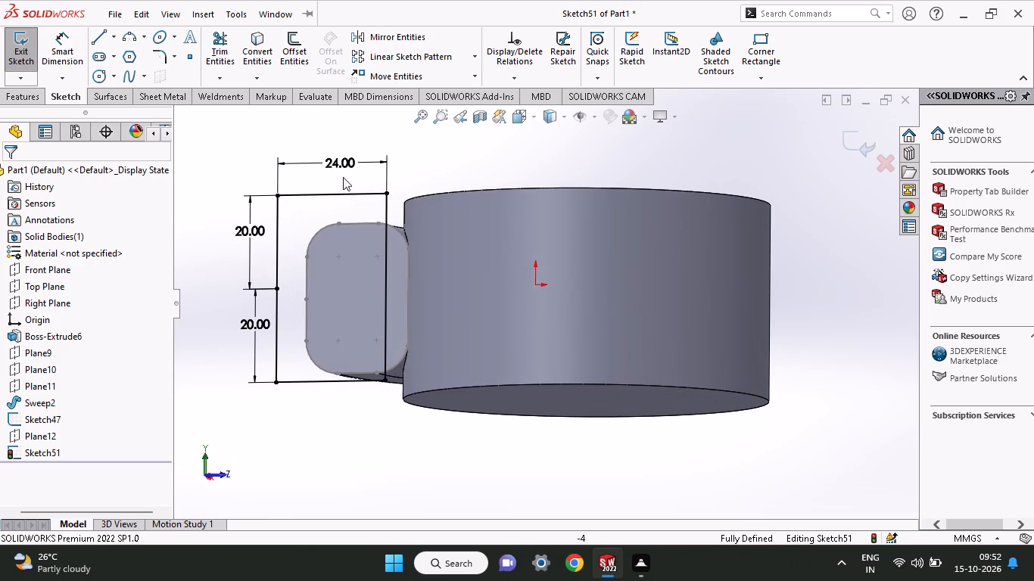
pyautogui.click(169, 51)
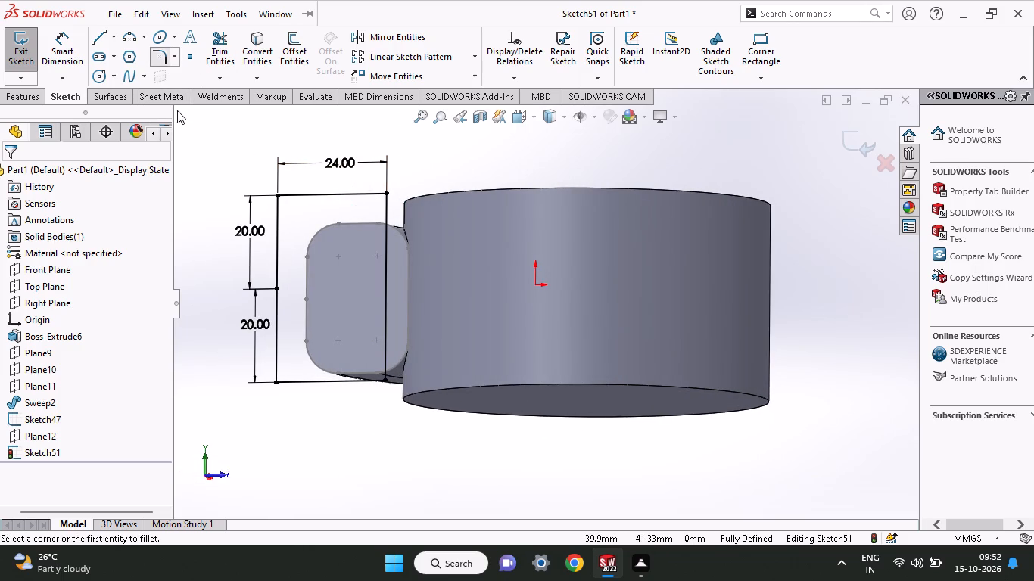
pyautogui.click(288, 197)
pyautogui.click(281, 216)
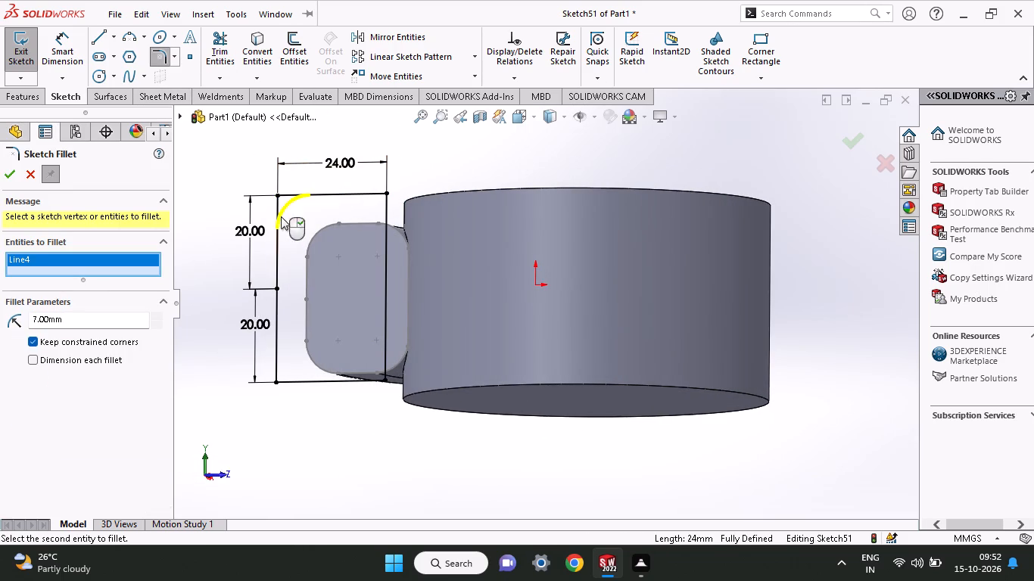
pyautogui.click(294, 377)
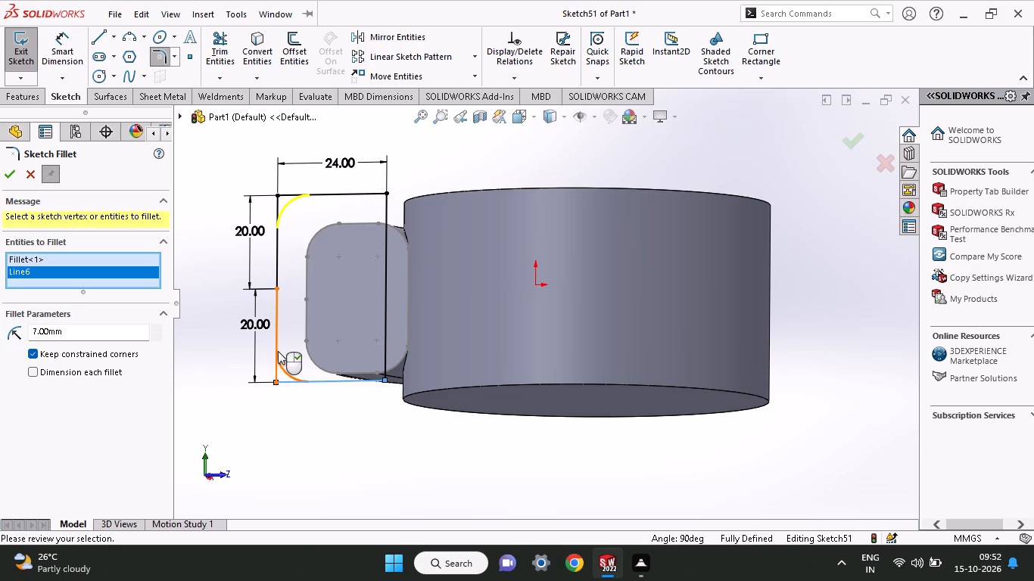
pyautogui.click(278, 351)
pyautogui.click(366, 385)
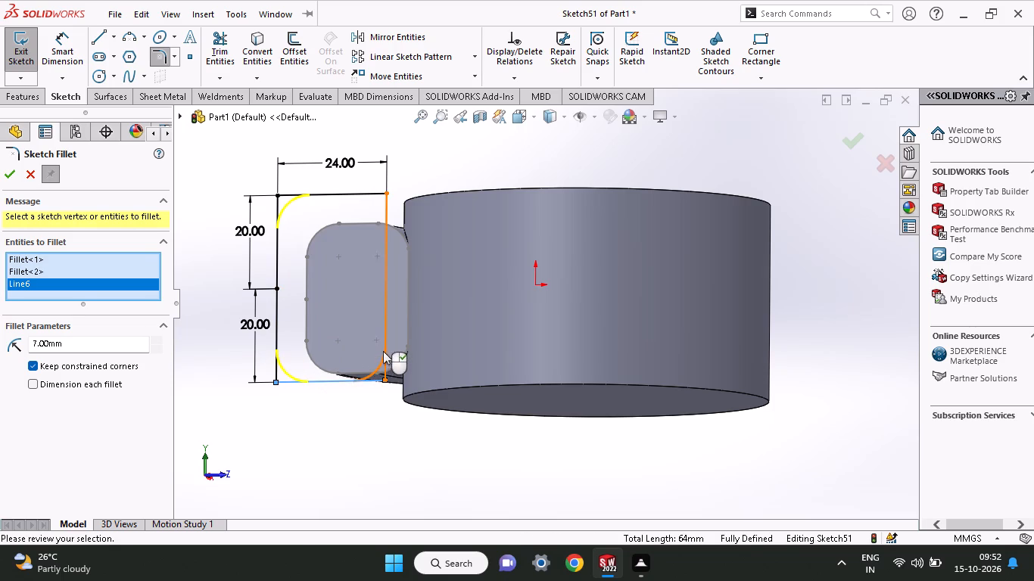
pyautogui.click(383, 351)
pyautogui.click(386, 221)
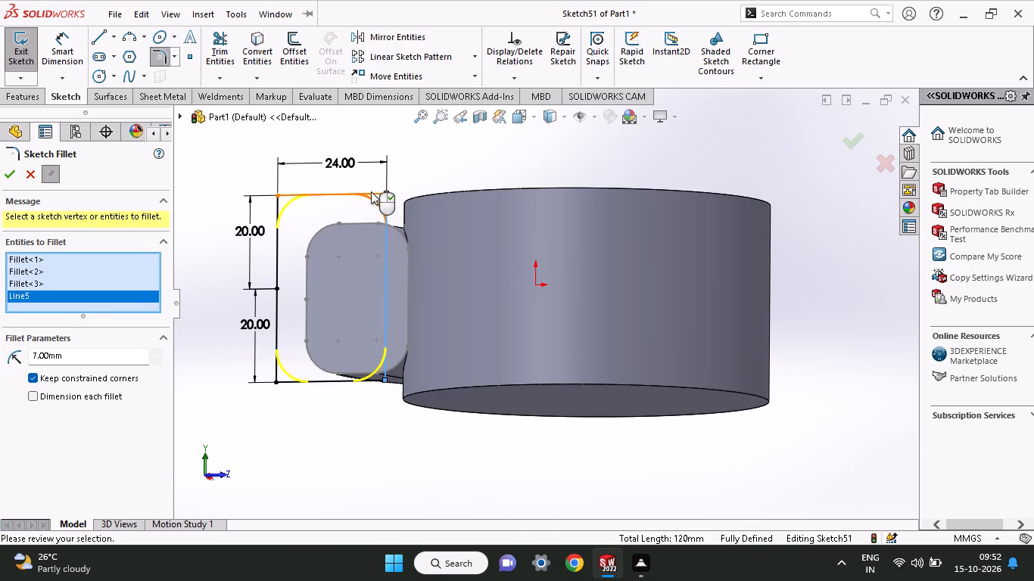
pyautogui.click(371, 191)
pyautogui.click(0, 173)
pyautogui.click(11, 171)
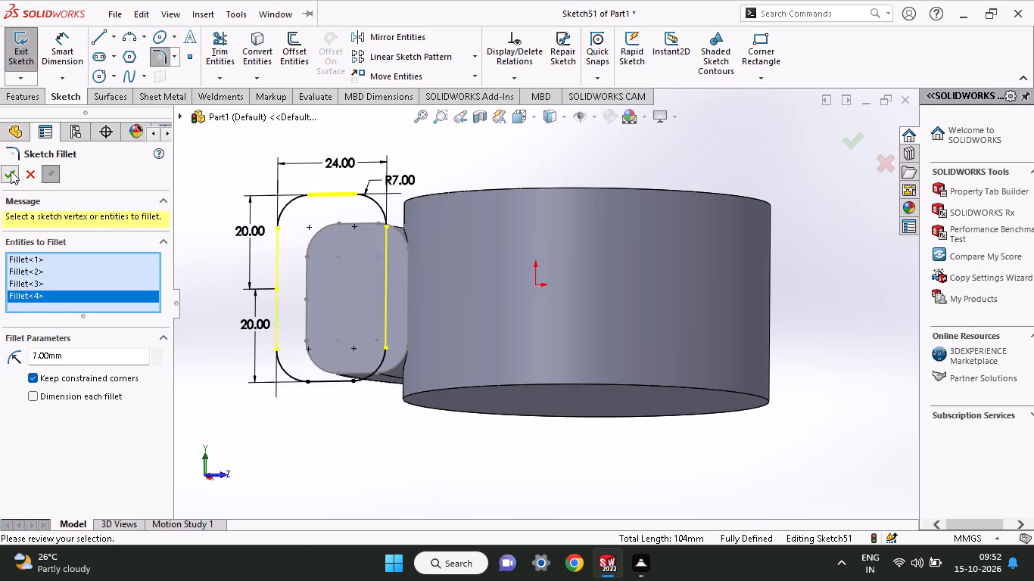
pyautogui.click(11, 171)
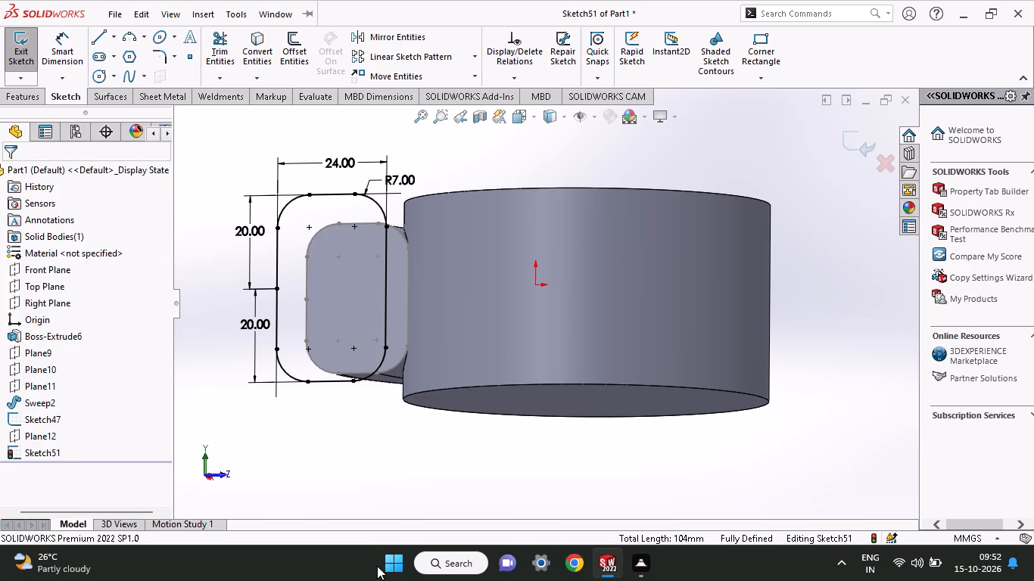
# Exit the rounded rectangle sketch.
pyautogui.moveTo(378, 466); pyautogui.dragTo(436, 410, button='middle')
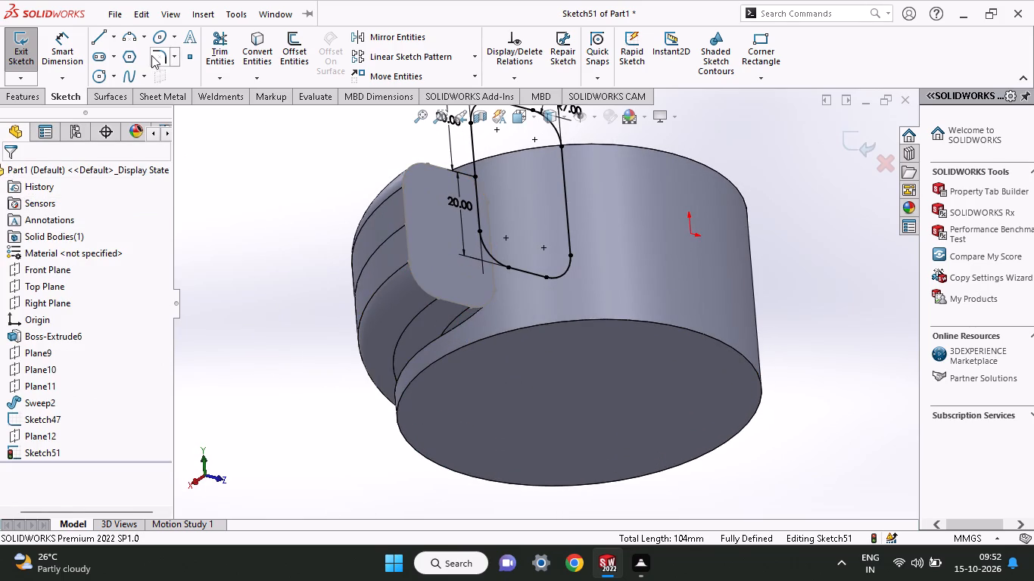
pyautogui.click(18, 96)
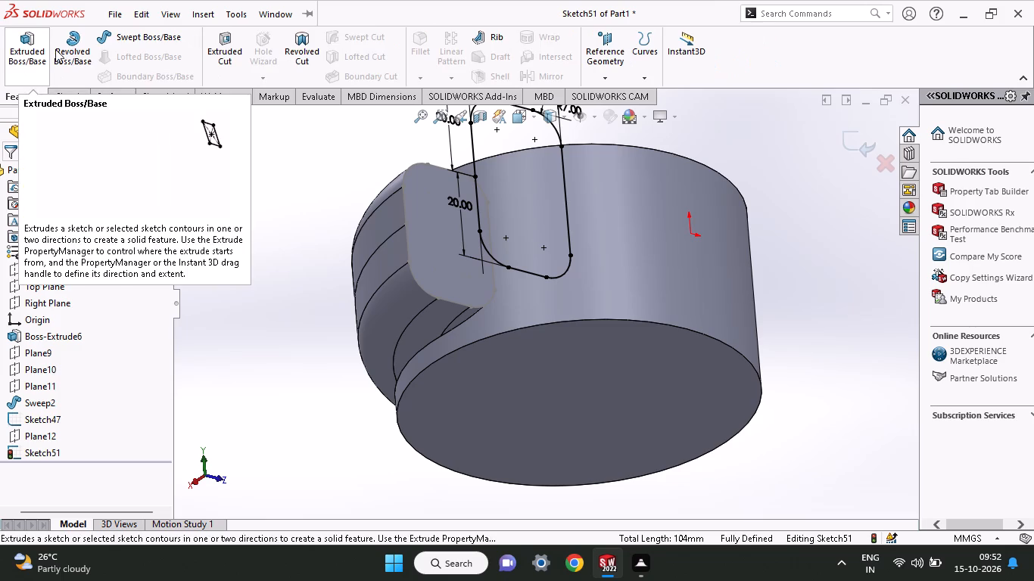
pyautogui.rightClick(273, 260)
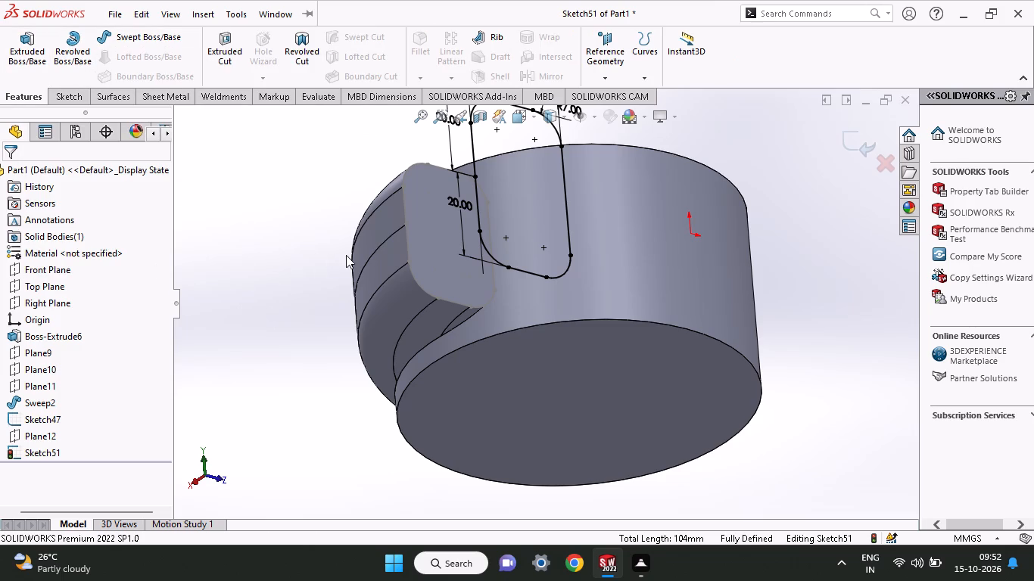
pyautogui.click(452, 240)
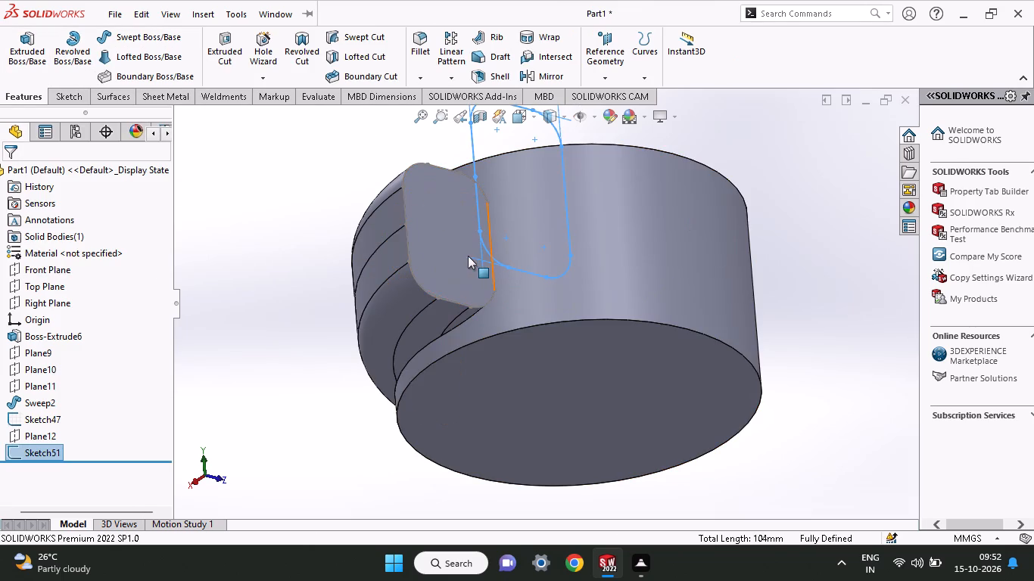
# Loft between the rounded rectangle sketch and the arc sweep's end profile, moving the connector point so matching corners line up.
pyautogui.moveTo(468, 256); pyautogui.dragTo(453, 300, button='middle')
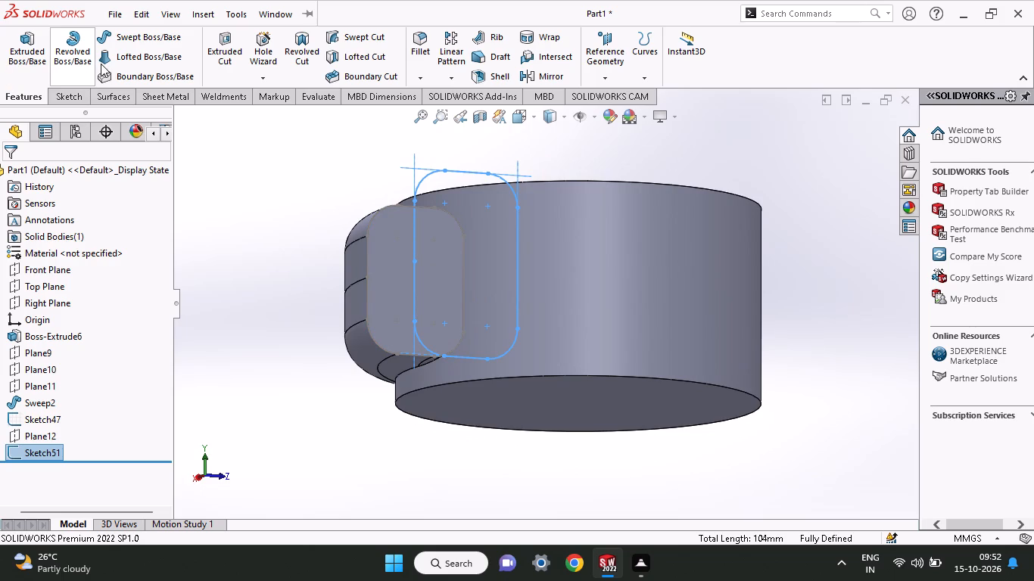
pyautogui.click(102, 64)
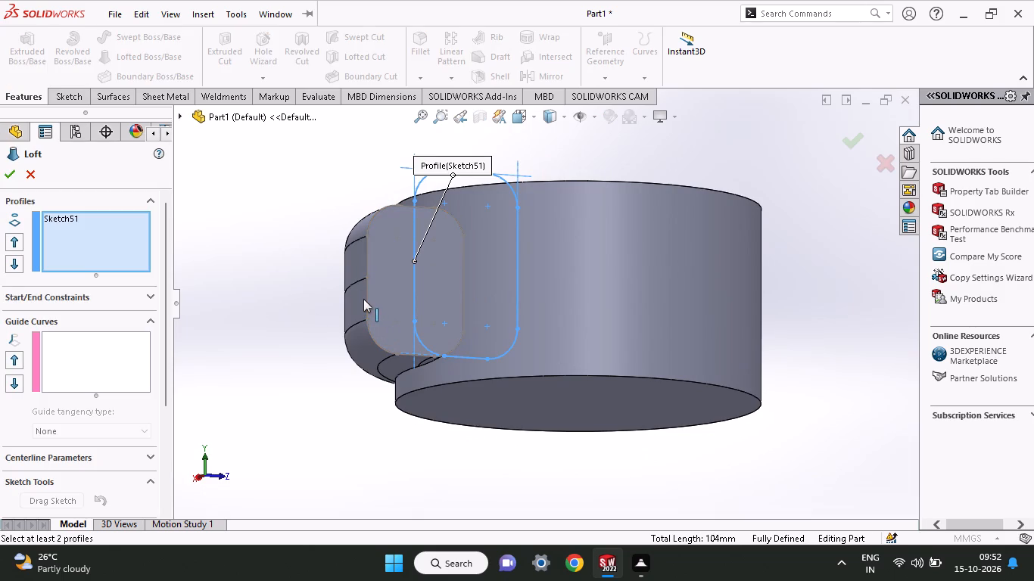
pyautogui.click(363, 299)
pyautogui.moveTo(447, 391); pyautogui.dragTo(469, 352, button='middle')
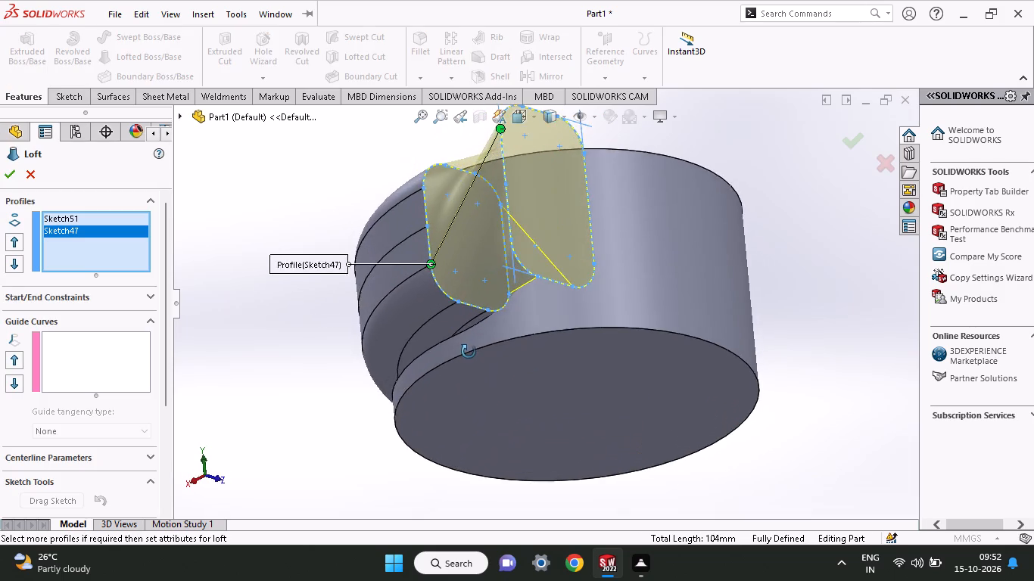
pyautogui.moveTo(469, 352); pyautogui.dragTo(489, 398, button='middle')
pyautogui.click(41, 359)
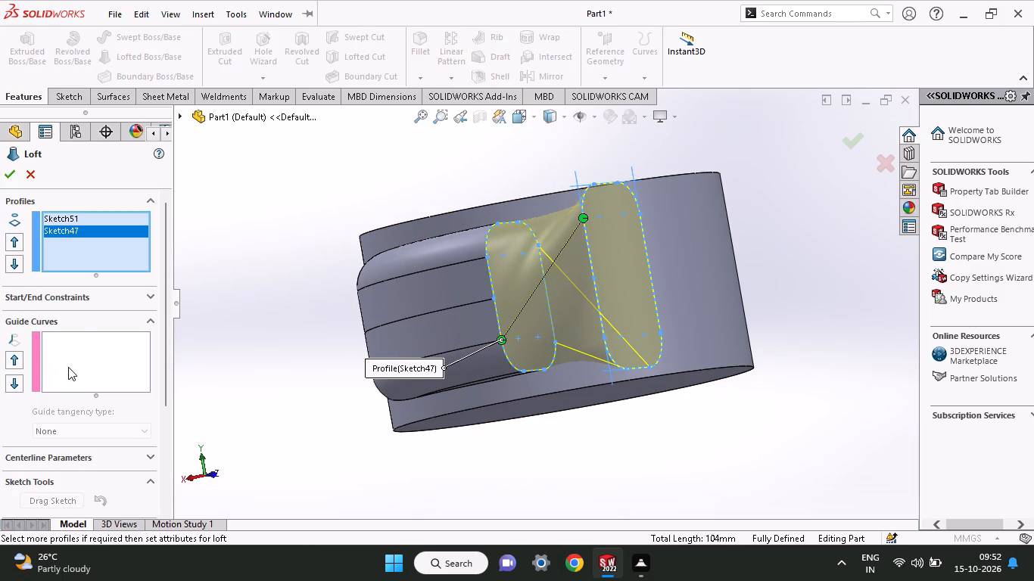
pyautogui.click(73, 366)
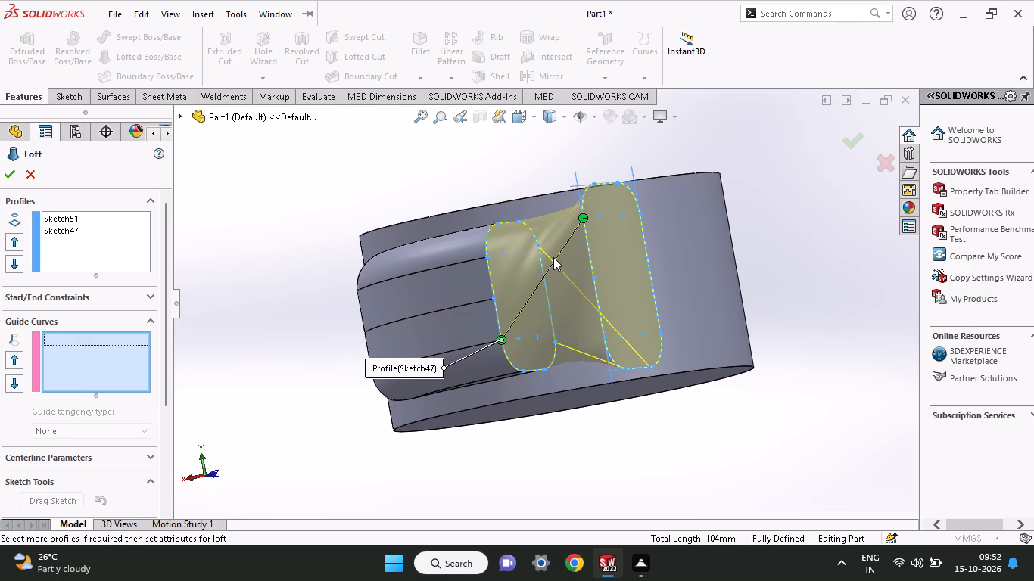
pyautogui.click(556, 259)
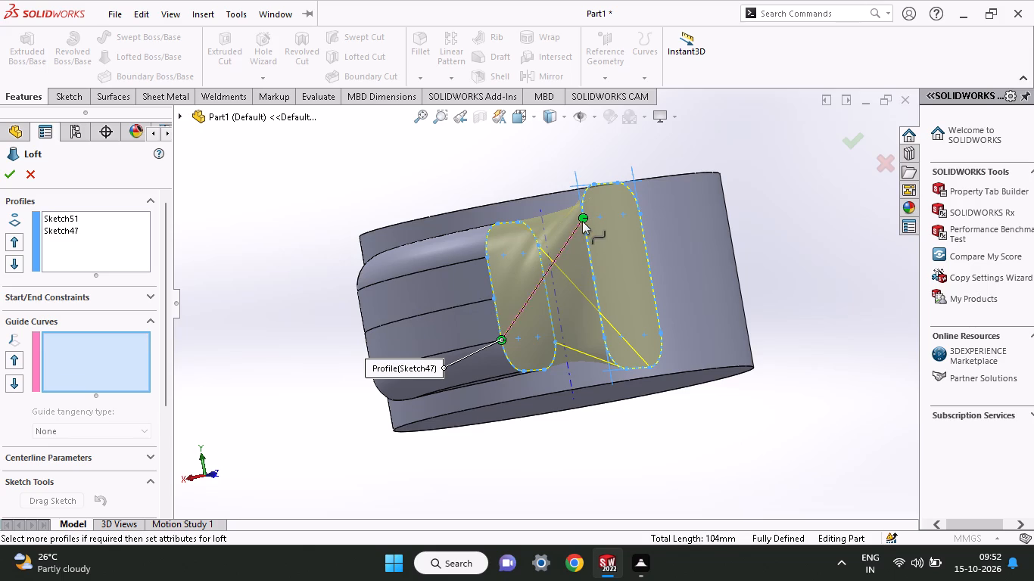
pyautogui.moveTo(582, 221); pyautogui.dragTo(589, 346)
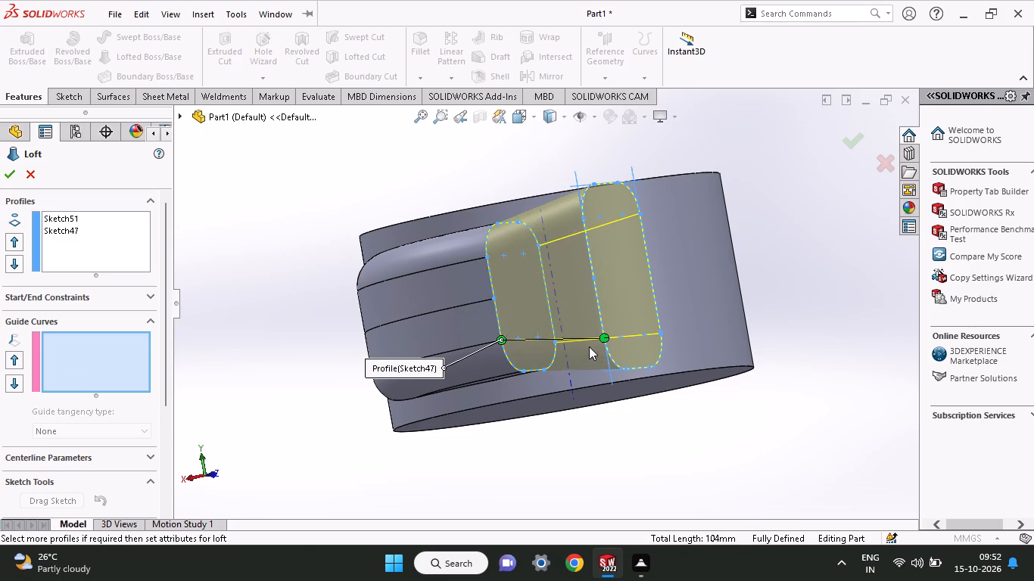
pyautogui.moveTo(596, 390); pyautogui.dragTo(593, 371, button='middle')
pyautogui.click(14, 169)
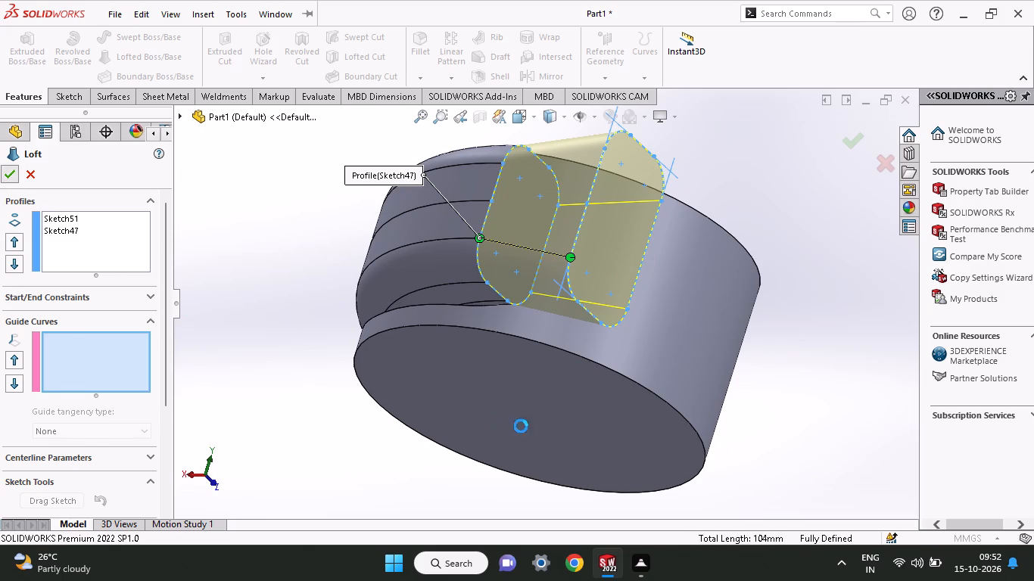
# Create a reference plane offset 42 mm (67-25) outward from the loft's flat end face.
pyautogui.moveTo(509, 423); pyautogui.dragTo(433, 443, button='middle')
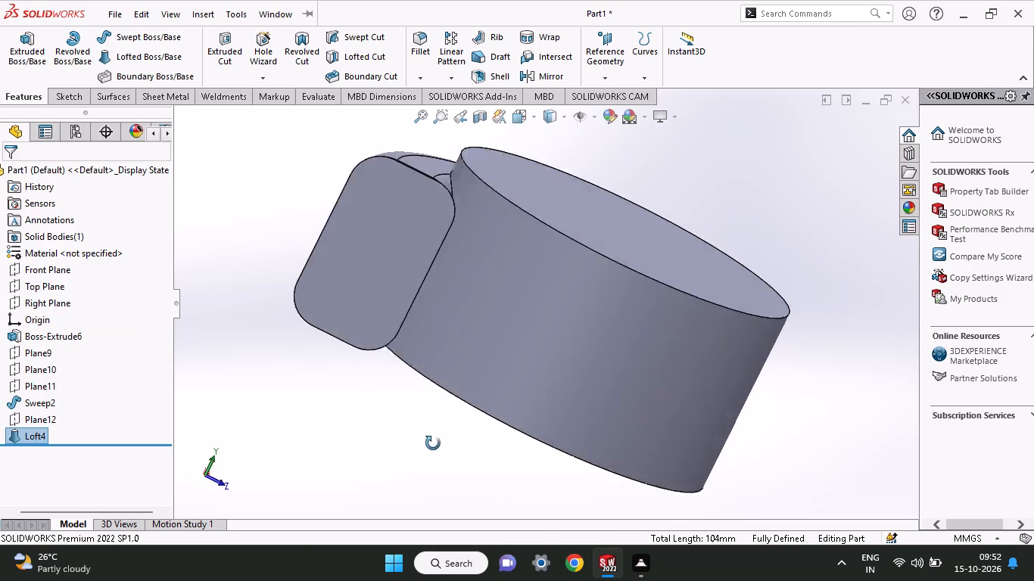
pyautogui.moveTo(433, 443); pyautogui.dragTo(462, 545, button='middle')
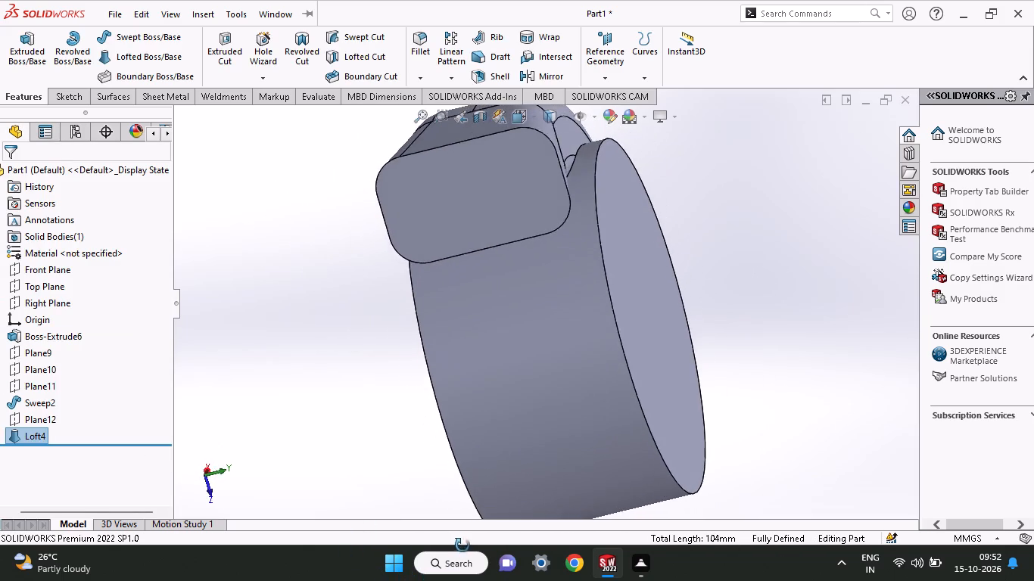
pyautogui.moveTo(462, 545); pyautogui.dragTo(537, 517, button='middle')
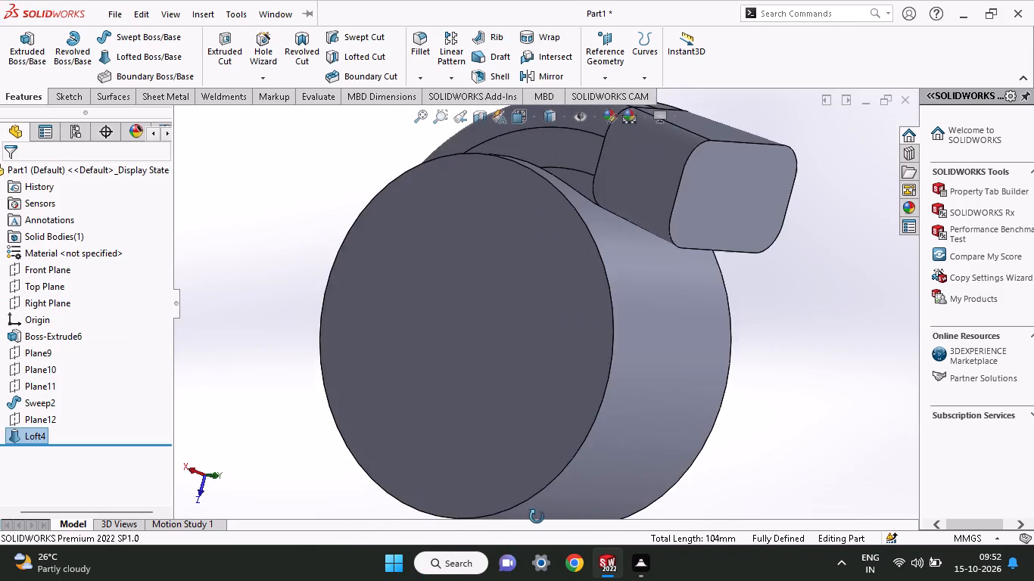
pyautogui.moveTo(537, 517); pyautogui.dragTo(524, 532, button='middle')
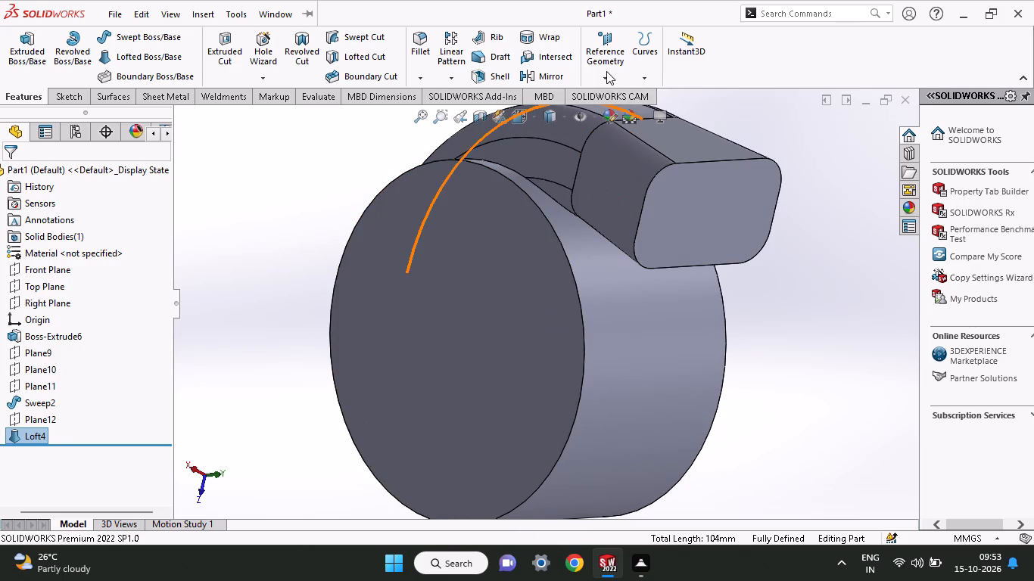
pyautogui.click(606, 71)
pyautogui.click(607, 90)
pyautogui.click(695, 217)
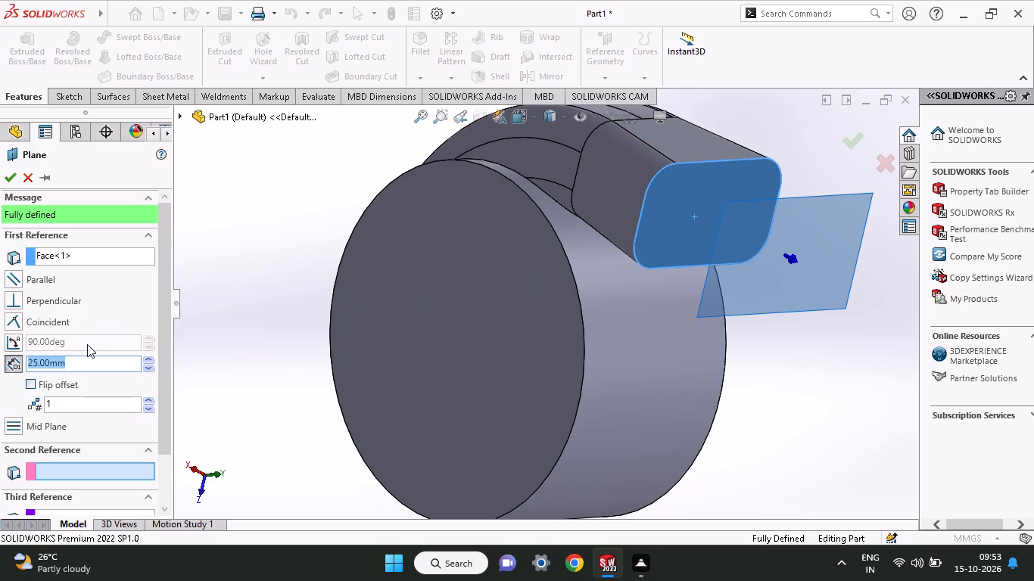
pyautogui.write('67+')
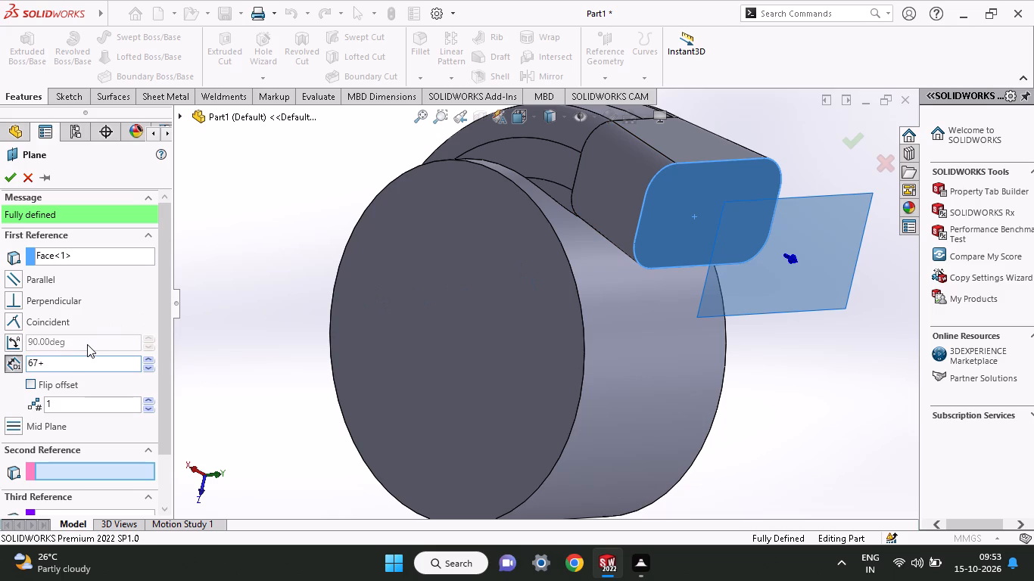
pyautogui.press('BackSpace')
pyautogui.write('-25')
pyautogui.press('Return')
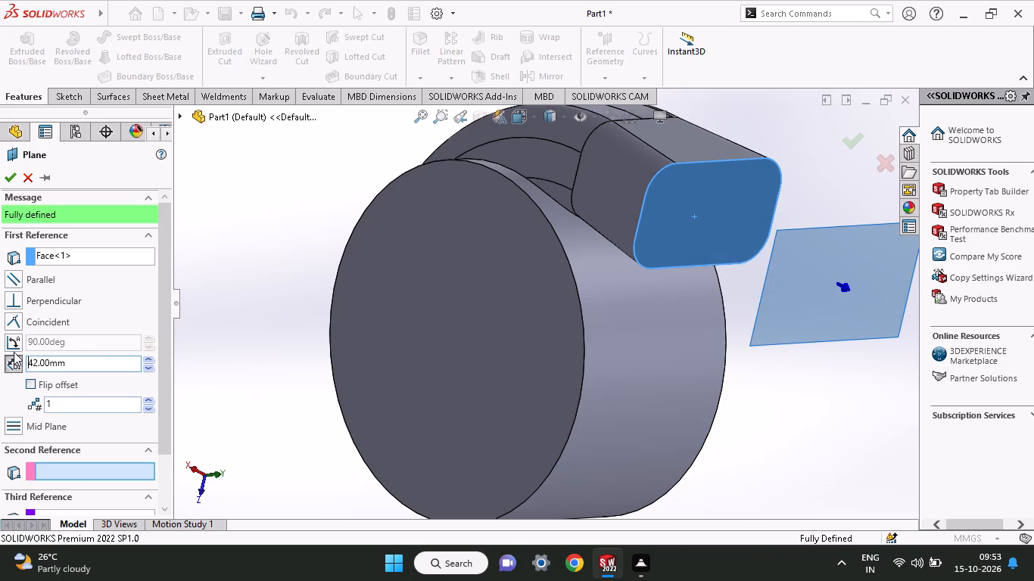
pyautogui.click(8, 182)
# On the new plane, sketch a vertical line about 32 mm up from the loft face's outer edge midpoint, continuing back down about 33 mm below it.
pyautogui.moveTo(461, 294); pyautogui.dragTo(372, 290, button='middle')
pyautogui.click(276, 304)
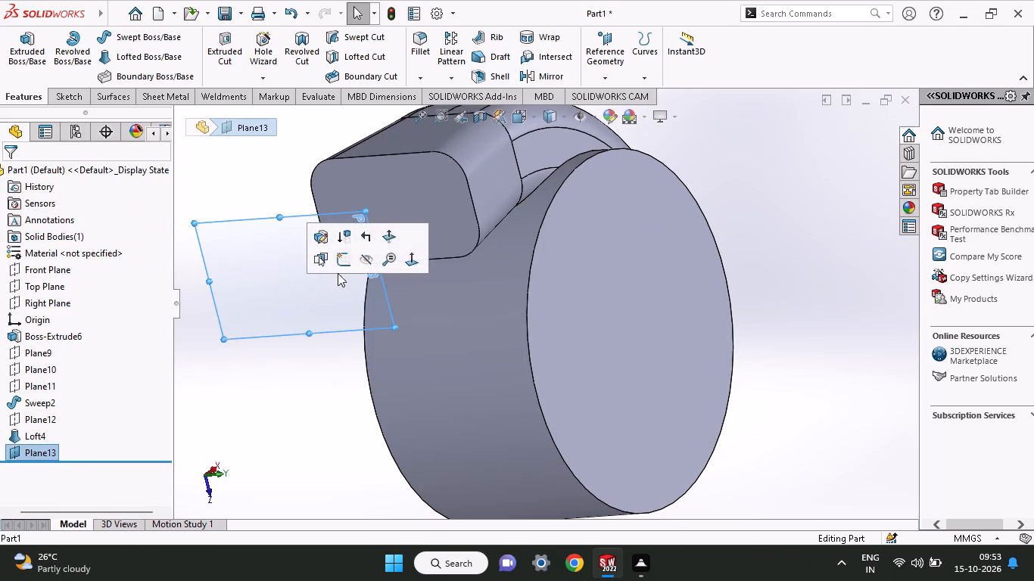
pyautogui.click(343, 259)
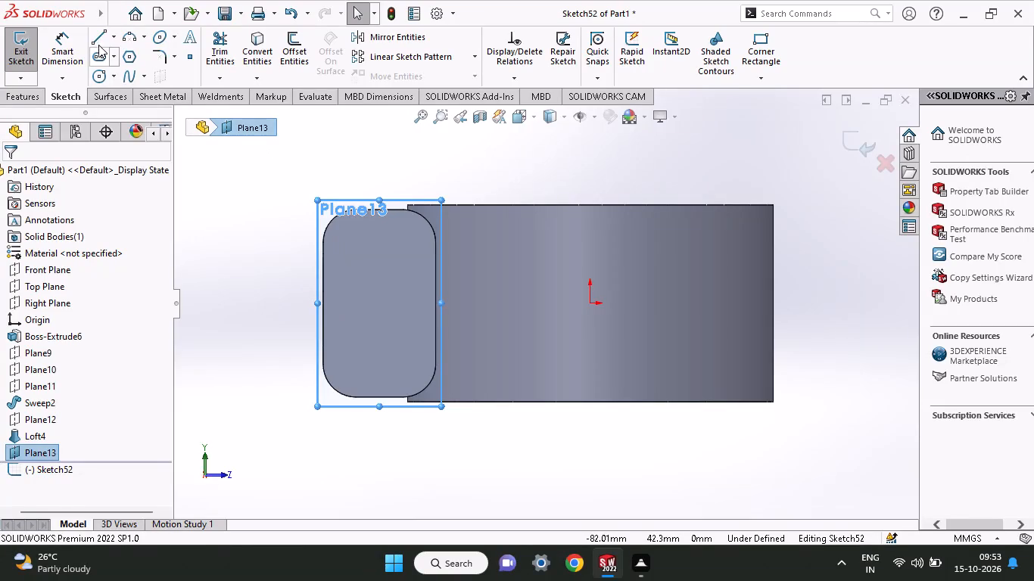
pyautogui.click(97, 42)
pyautogui.click(325, 305)
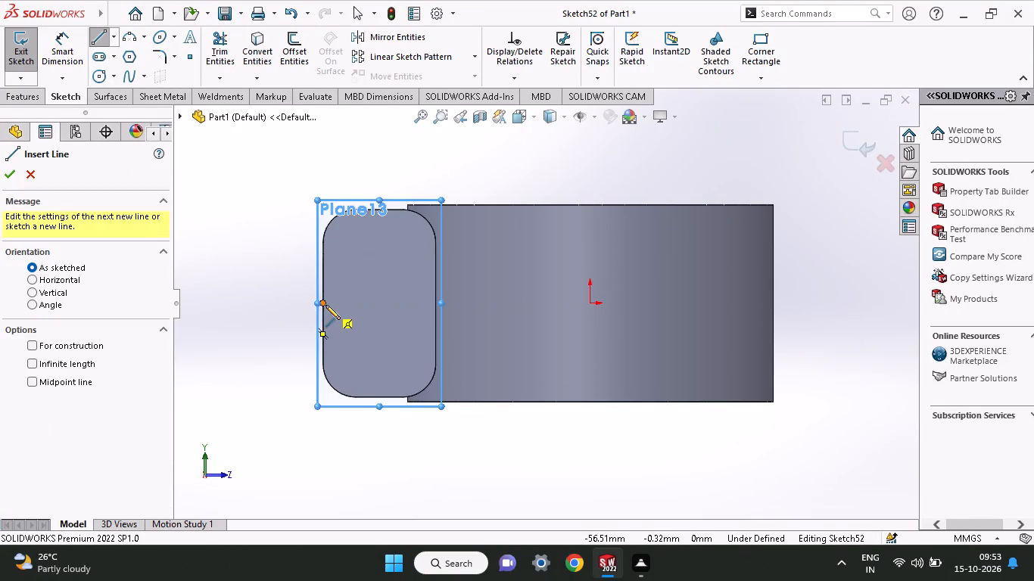
pyautogui.click(327, 151)
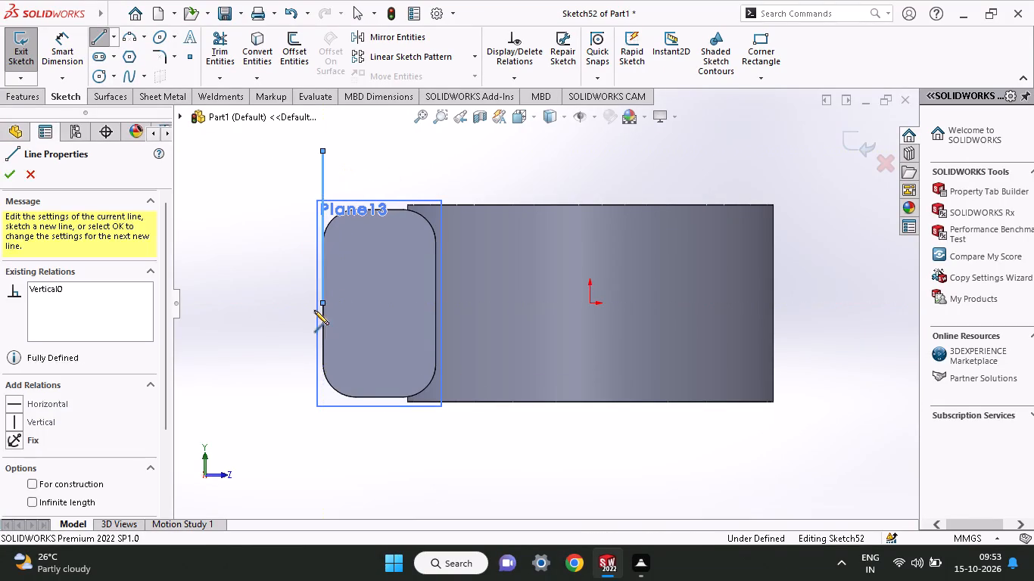
pyautogui.click(322, 459)
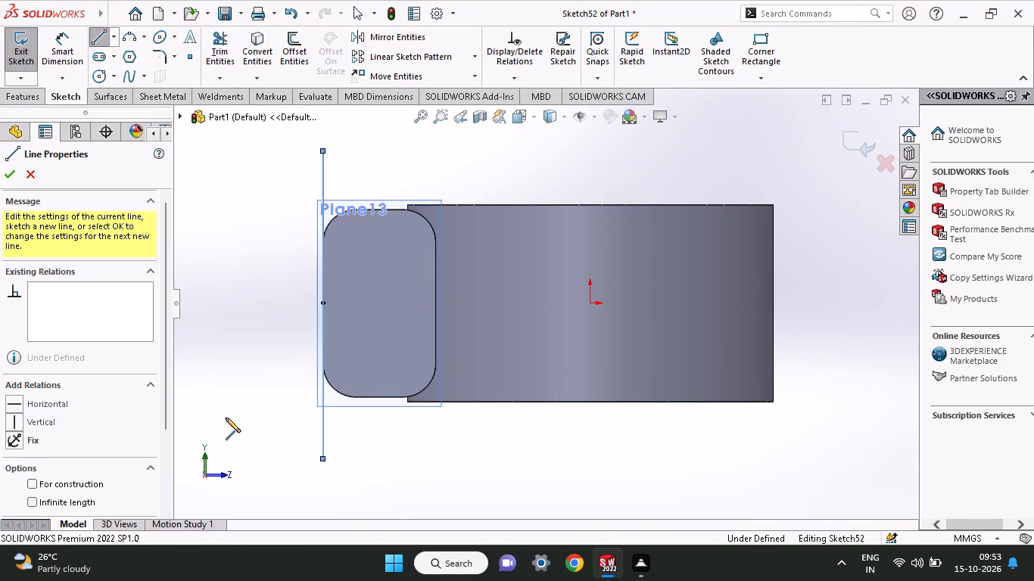
pyautogui.rightClick(211, 402)
pyautogui.click(239, 405)
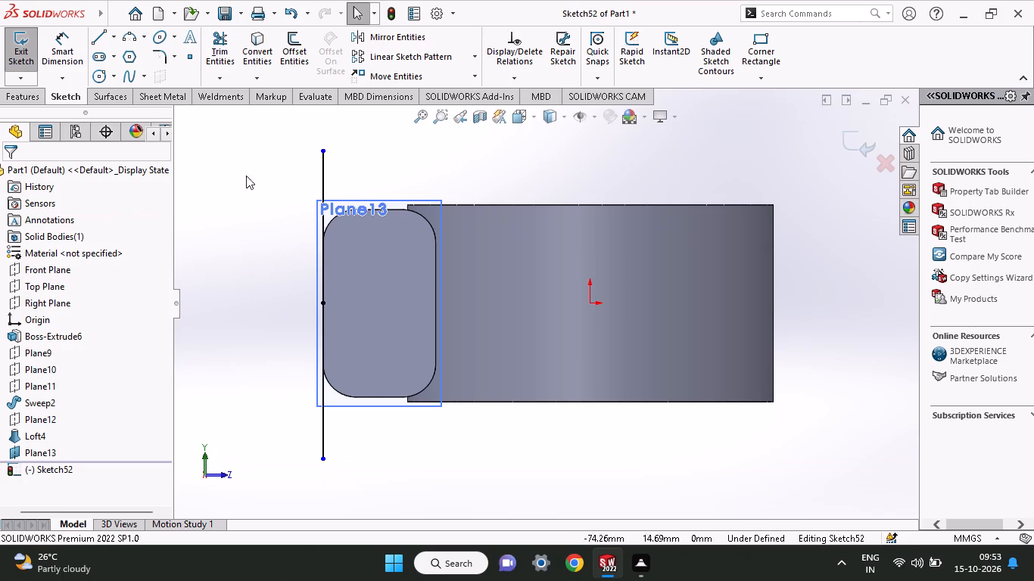
# Dimension the vertical line's upper end at 24 mm (48/2) above the edge midpoint.
pyautogui.click(48, 46)
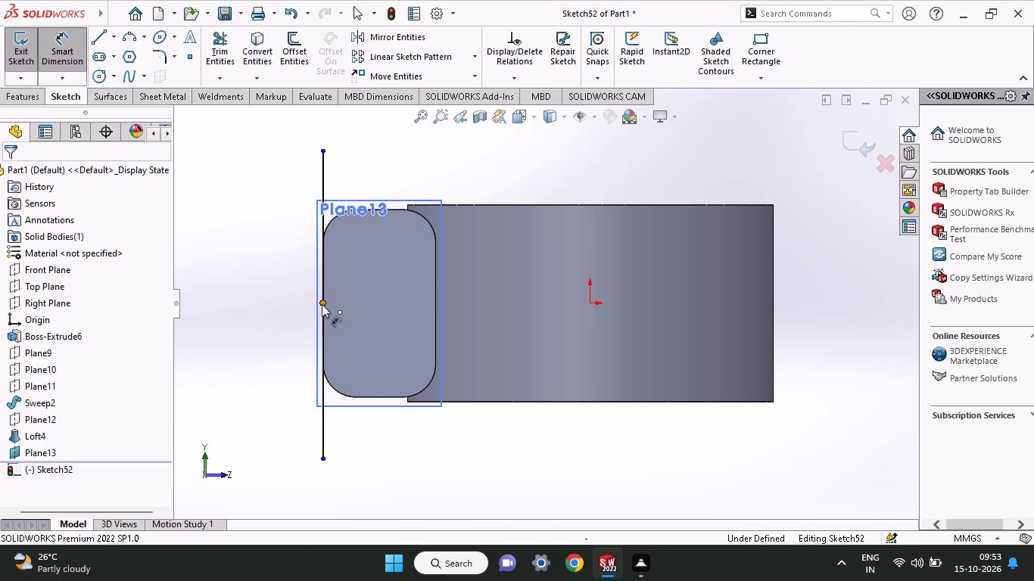
pyautogui.click(322, 304)
pyautogui.click(323, 152)
pyautogui.click(254, 233)
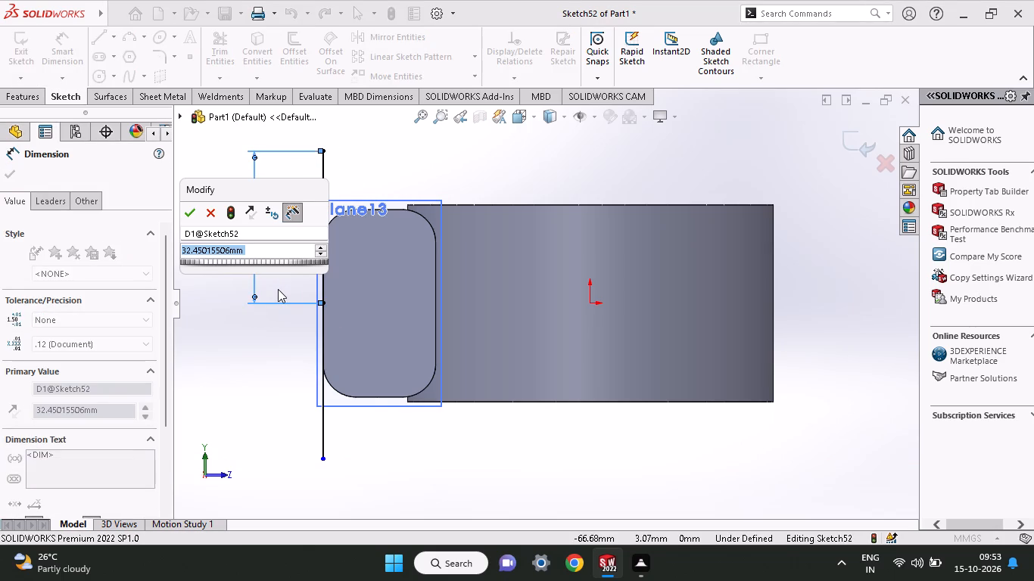
pyautogui.write('48/2')
pyautogui.press('Return')
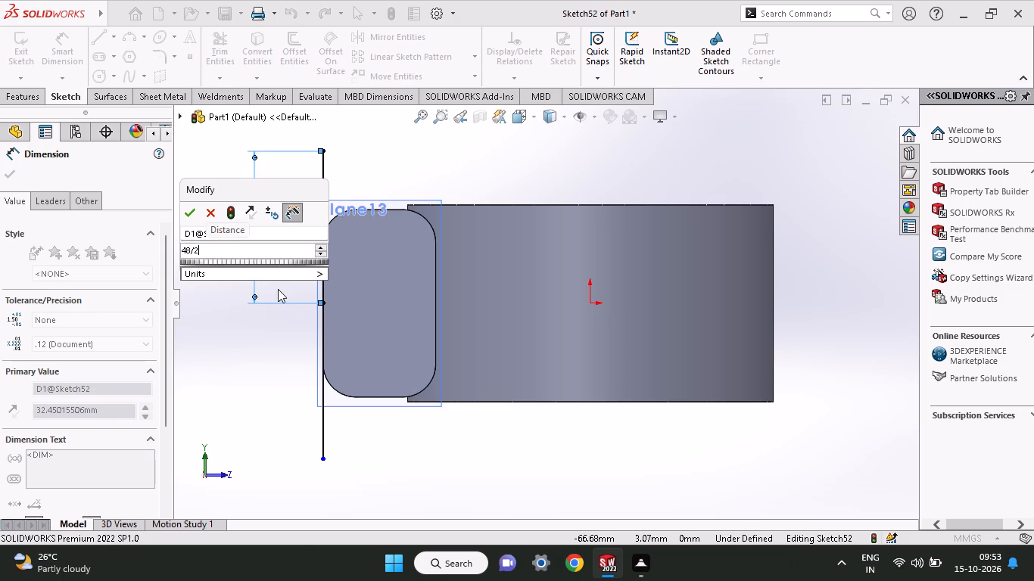
# Dimension the vertical line's lower end at 24 mm below the edge midpoint.
pyautogui.click(319, 461)
pyautogui.click(324, 305)
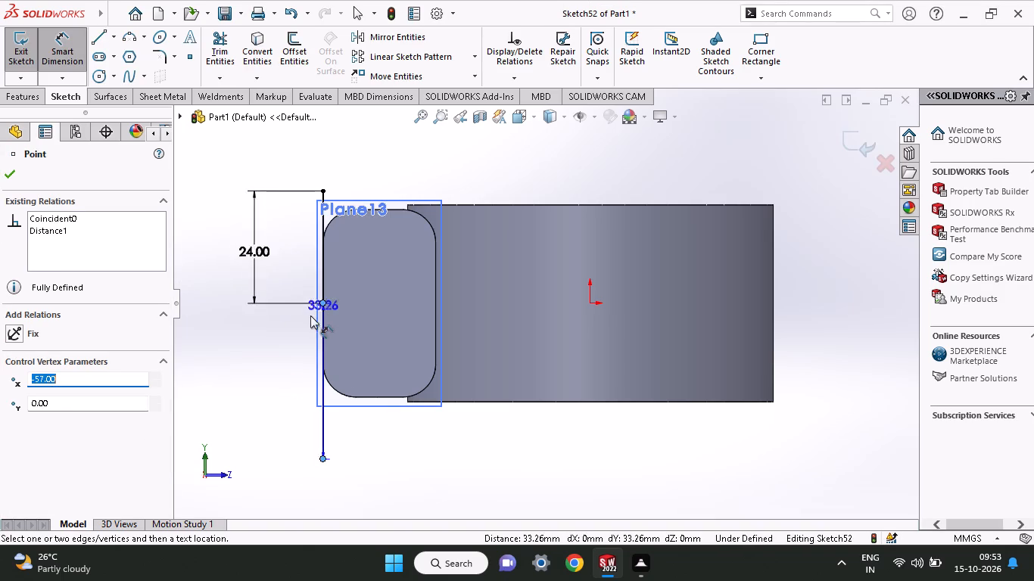
pyautogui.click(254, 365)
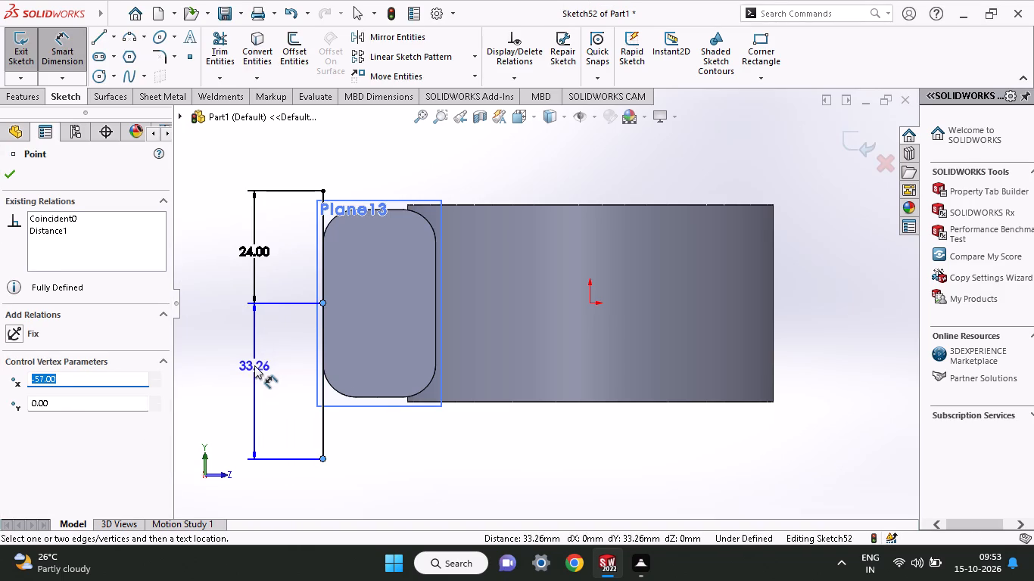
pyautogui.press('5')
pyautogui.press('\\')
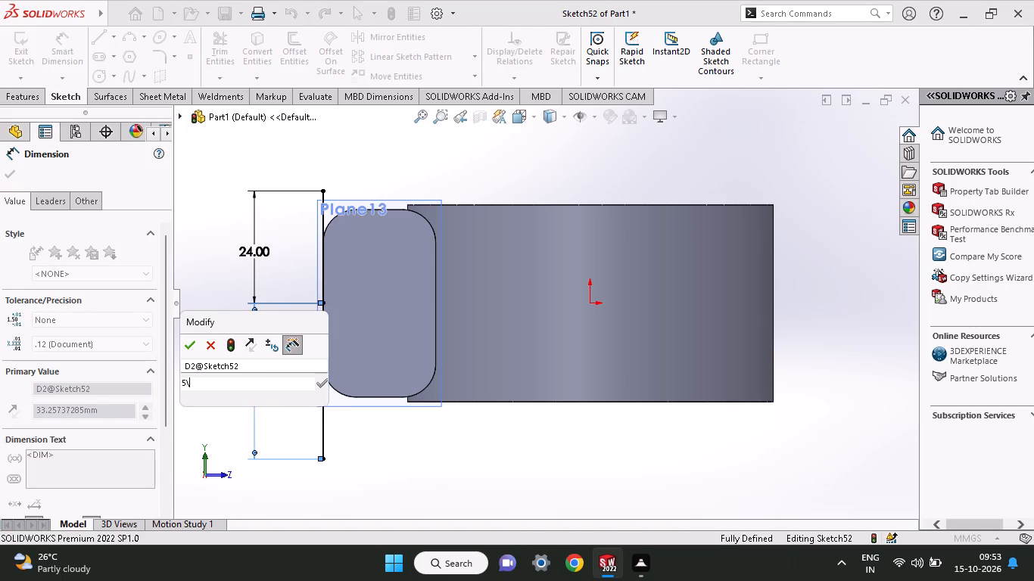
pyautogui.press('BackSpace')
pyautogui.press('BackSpace')
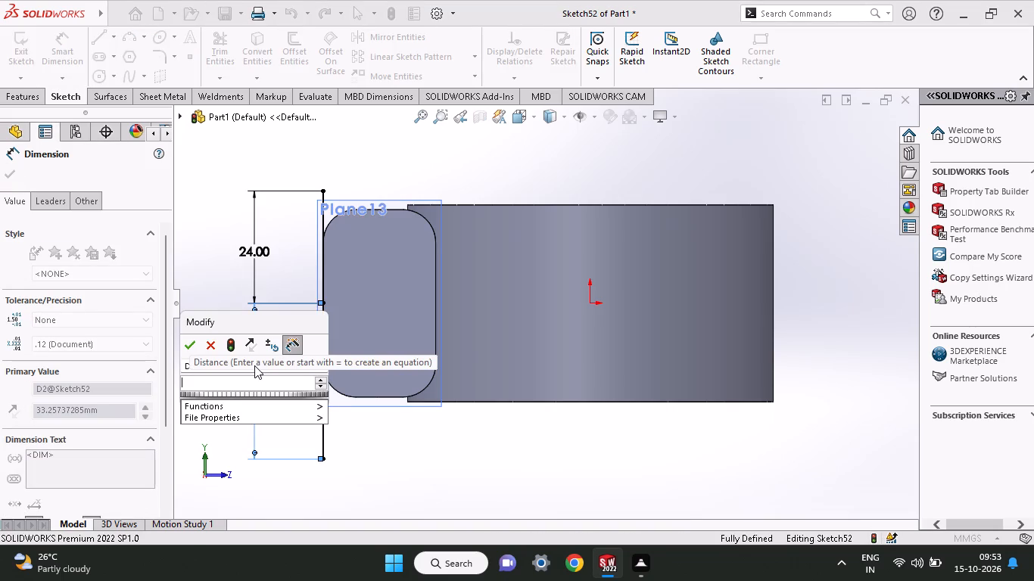
pyautogui.write('24')
pyautogui.press('Return')
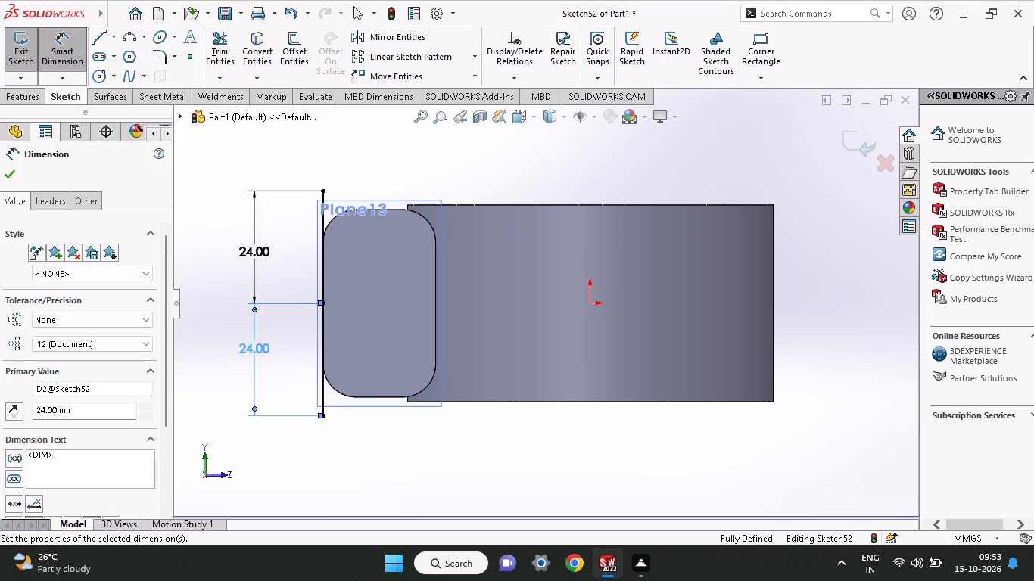
# Sketch a horizontal line about 16 mm long from the vertical line's upper end toward the cylinder.
pyautogui.click(95, 42)
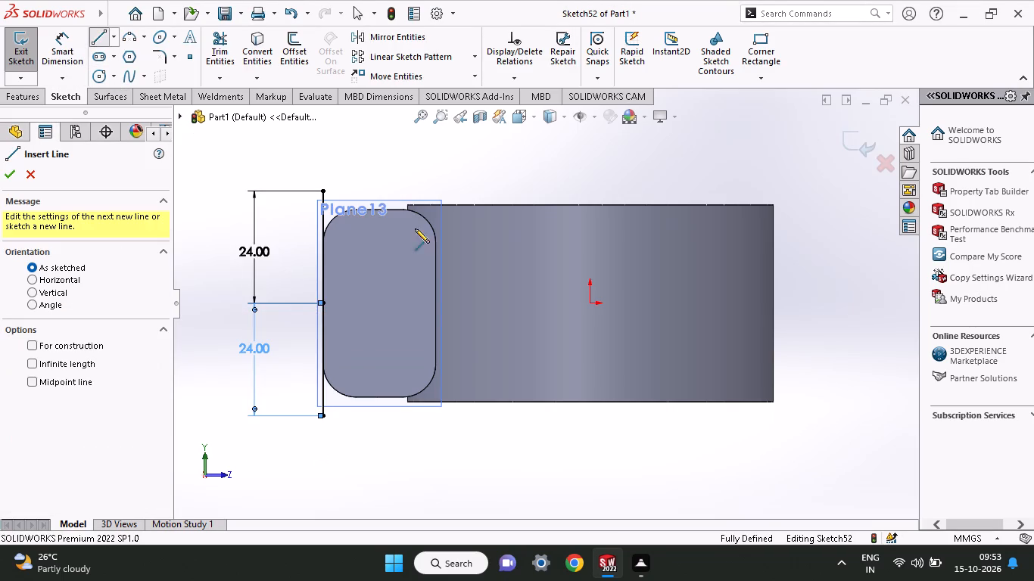
pyautogui.click(327, 190)
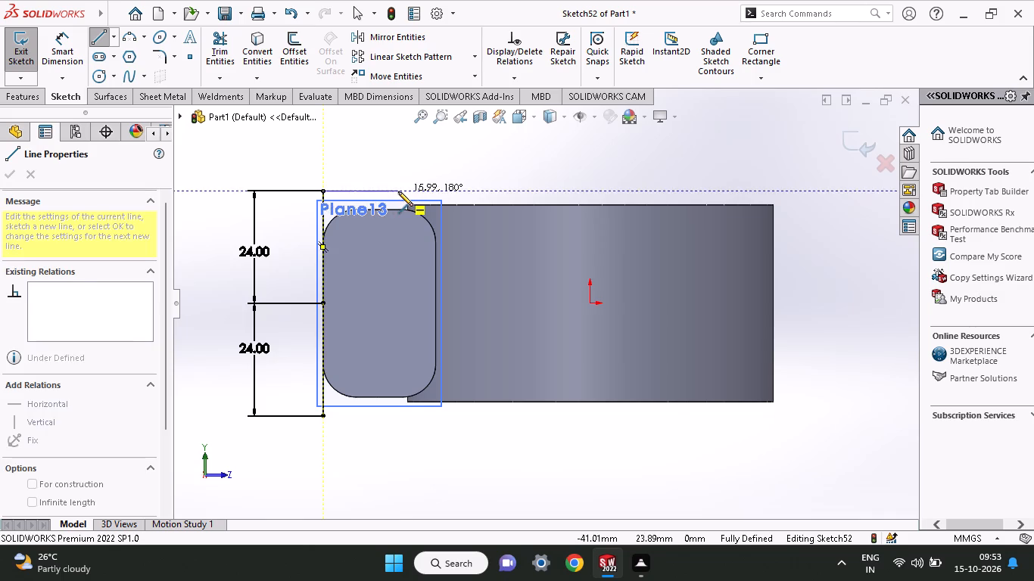
pyautogui.click(398, 191)
pyautogui.rightClick(400, 154)
pyautogui.click(419, 168)
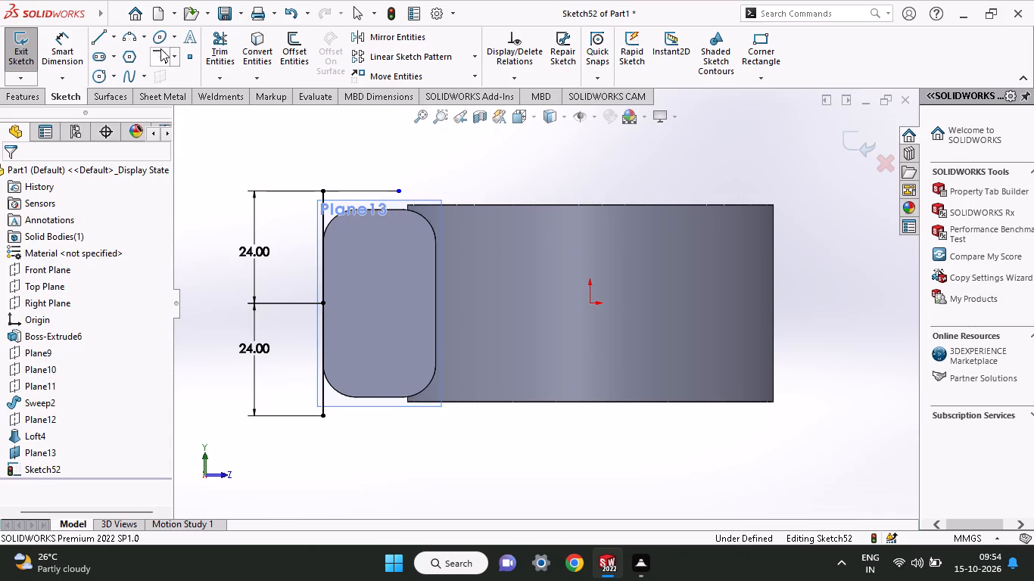
# Dimension the horizontal line at the profile's upper end to 35 mm.
pyautogui.click(56, 45)
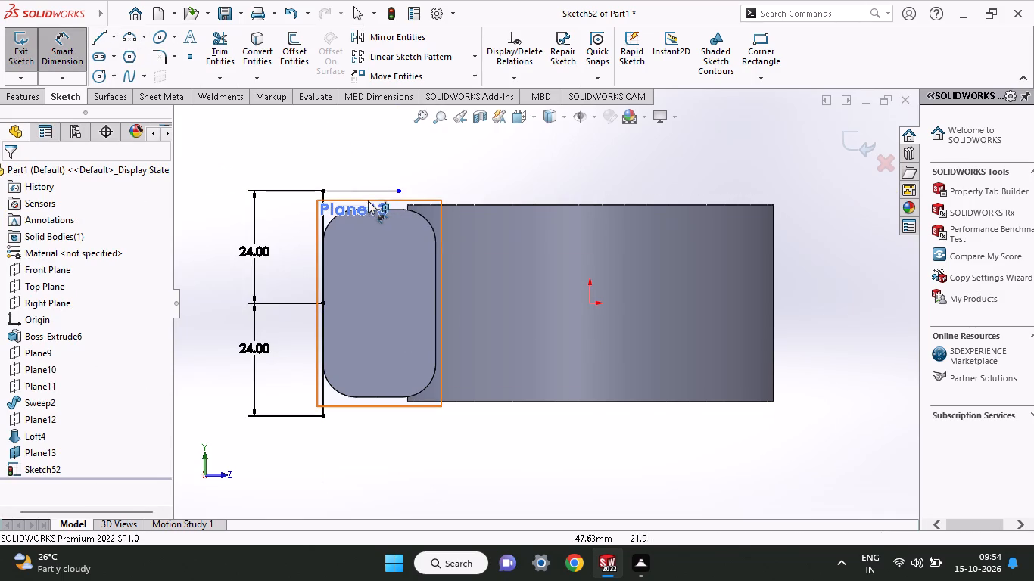
pyautogui.click(365, 187)
pyautogui.click(358, 149)
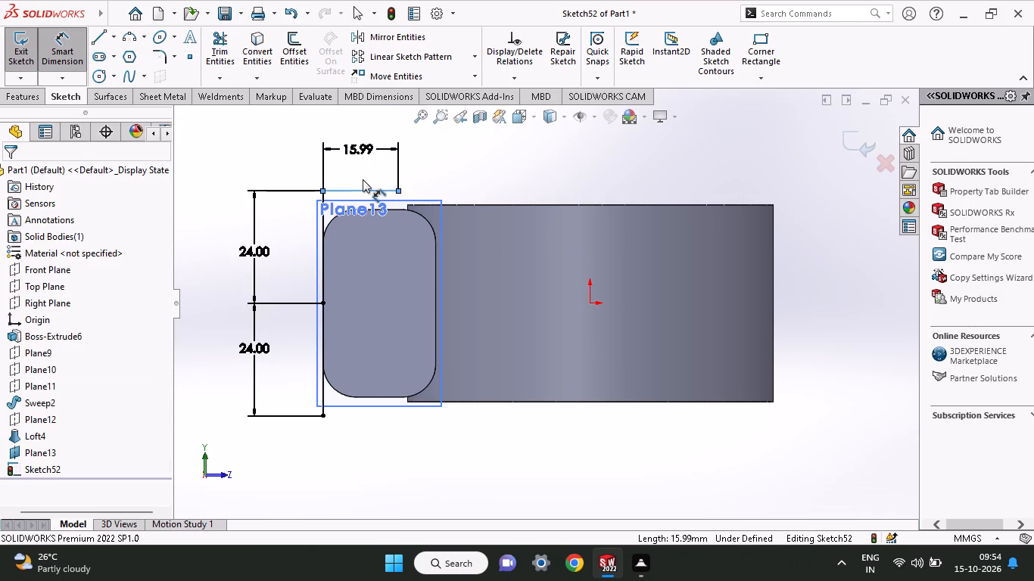
pyautogui.write('35')
pyautogui.press('Return')
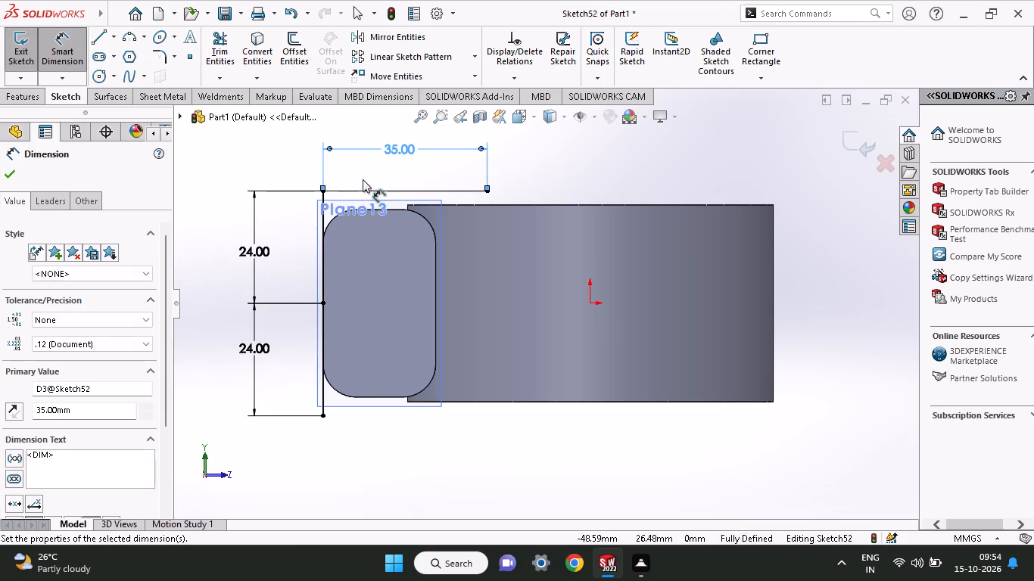
# Close the profile rectangle with a 48 mm vertical line and a 35 mm horizontal line back to the first line's lower end.
pyautogui.click(105, 41)
pyautogui.click(490, 191)
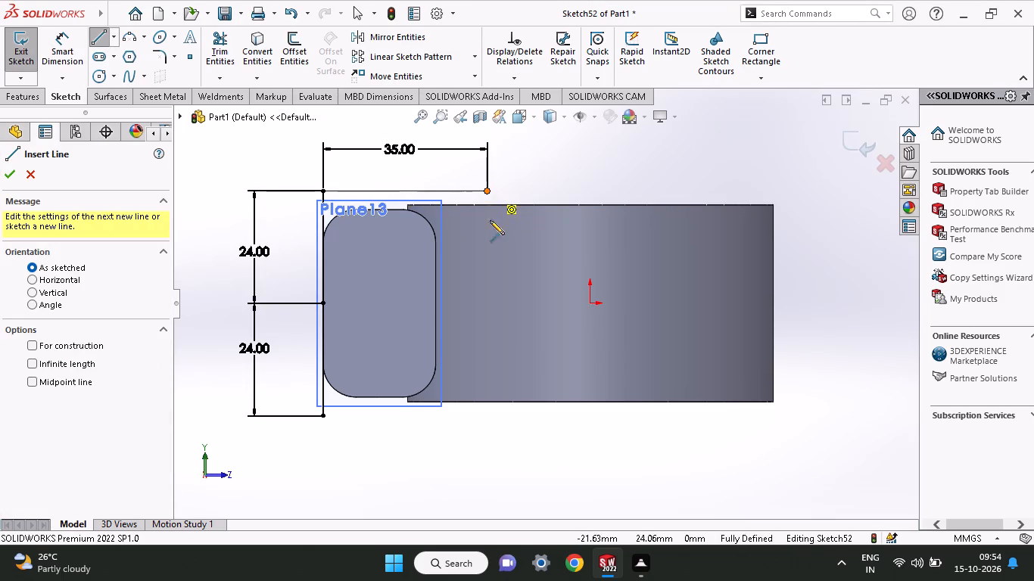
pyautogui.click(486, 416)
pyautogui.click(325, 418)
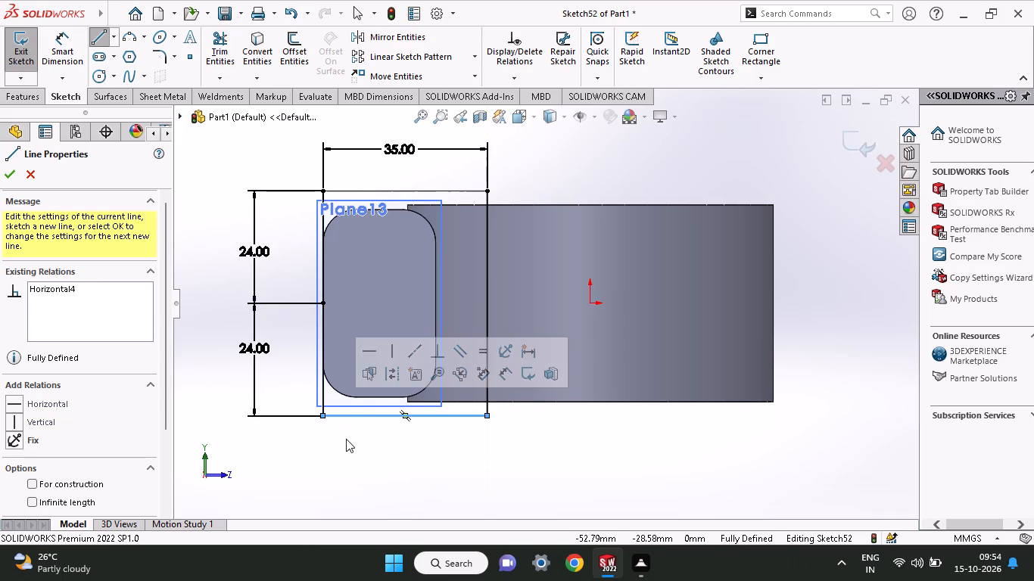
pyautogui.rightClick(346, 439)
pyautogui.click(376, 446)
pyautogui.click(380, 435)
# Hide Plane13, the offset plane carrying the profile sketch.
pyautogui.moveTo(380, 435); pyautogui.dragTo(384, 435, button='middle')
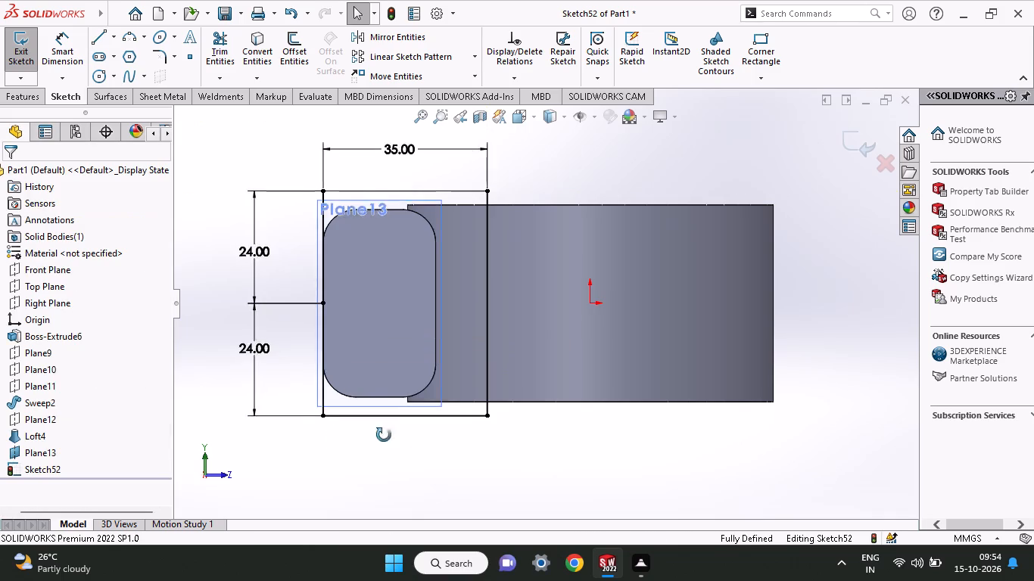
pyautogui.moveTo(384, 435); pyautogui.dragTo(425, 444, button='middle')
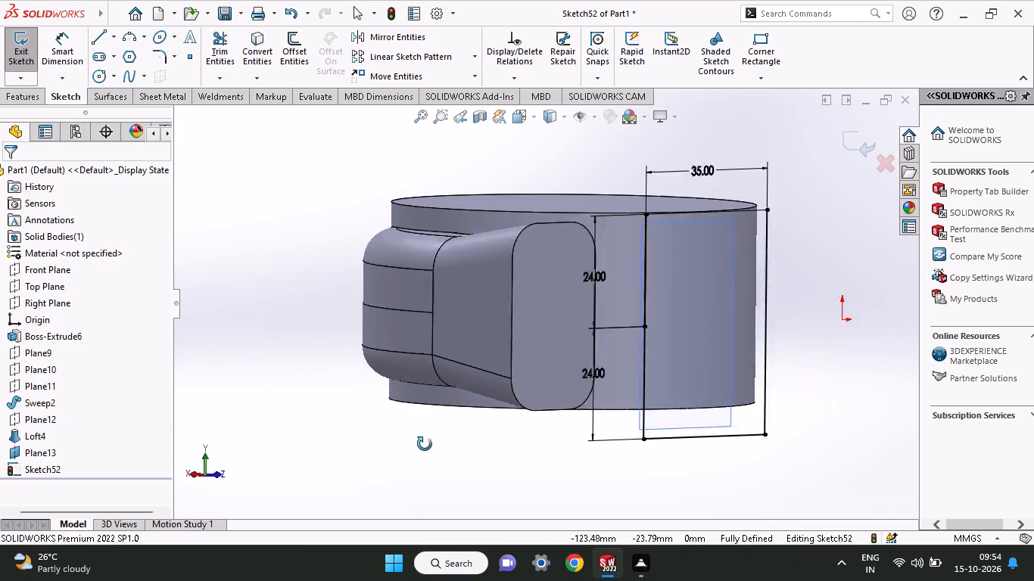
pyautogui.moveTo(425, 444); pyautogui.dragTo(388, 448, button='middle')
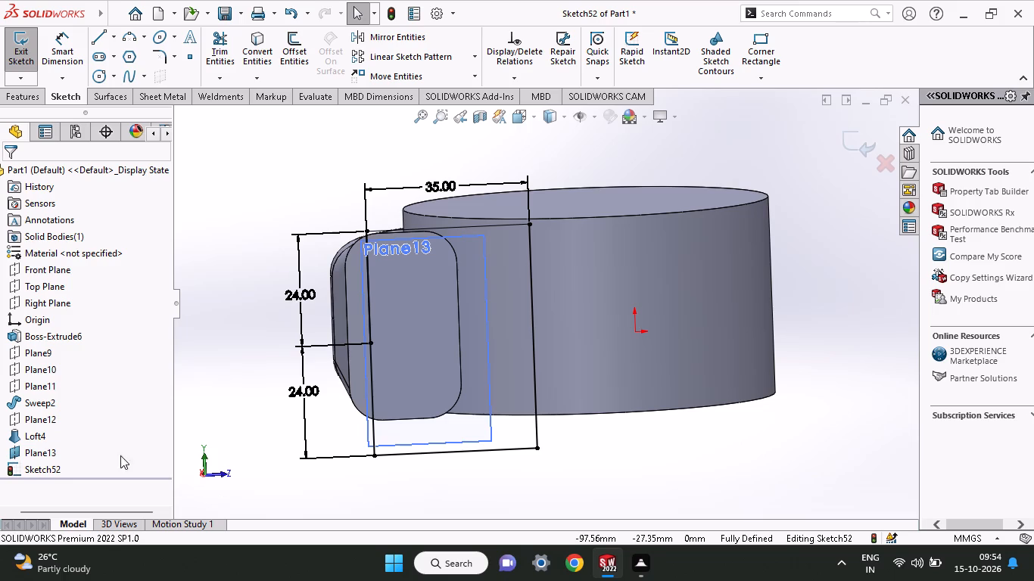
pyautogui.rightClick(17, 447)
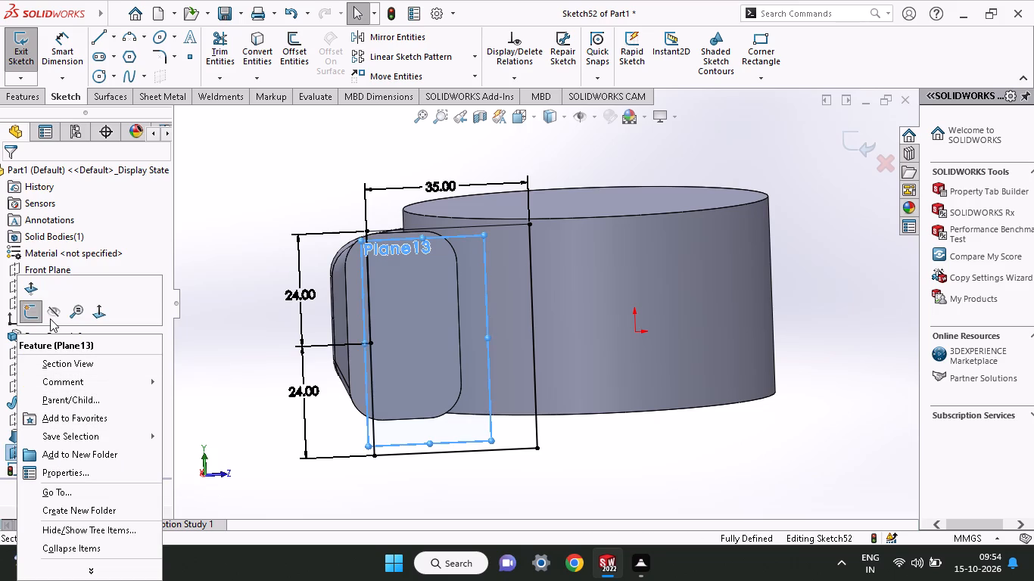
pyautogui.click(50, 318)
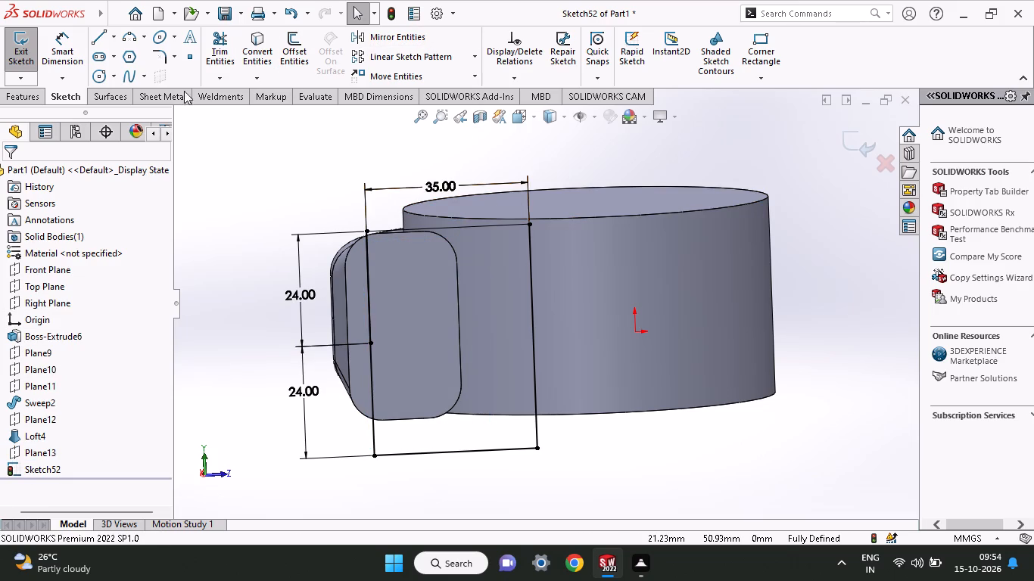
# Round all four corners of the rectangular profile with 7 mm sketch fillets and exit the sketch.
pyautogui.click(157, 54)
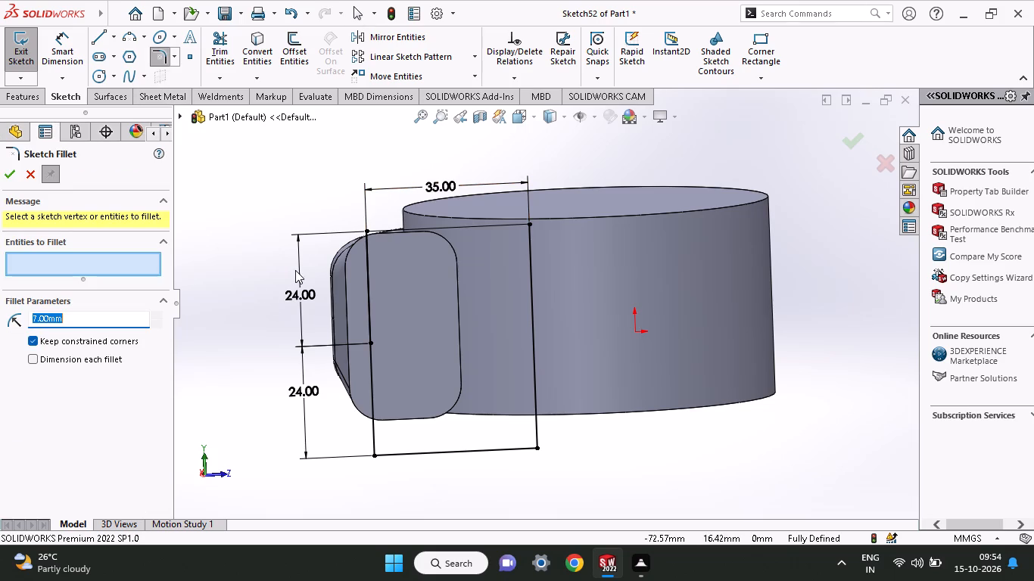
pyautogui.click(366, 256)
pyautogui.click(390, 229)
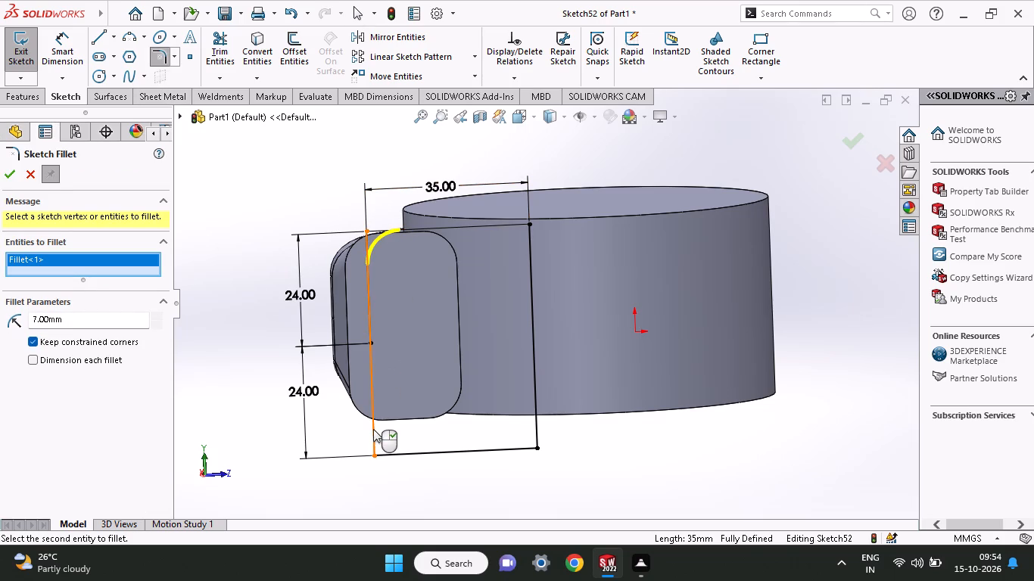
pyautogui.click(373, 429)
pyautogui.click(395, 454)
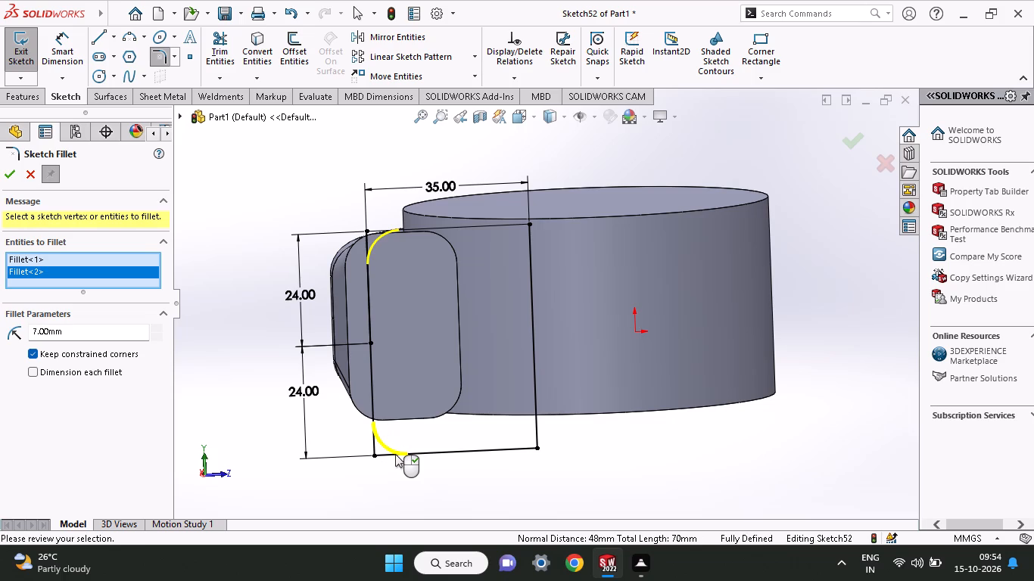
pyautogui.click(536, 445)
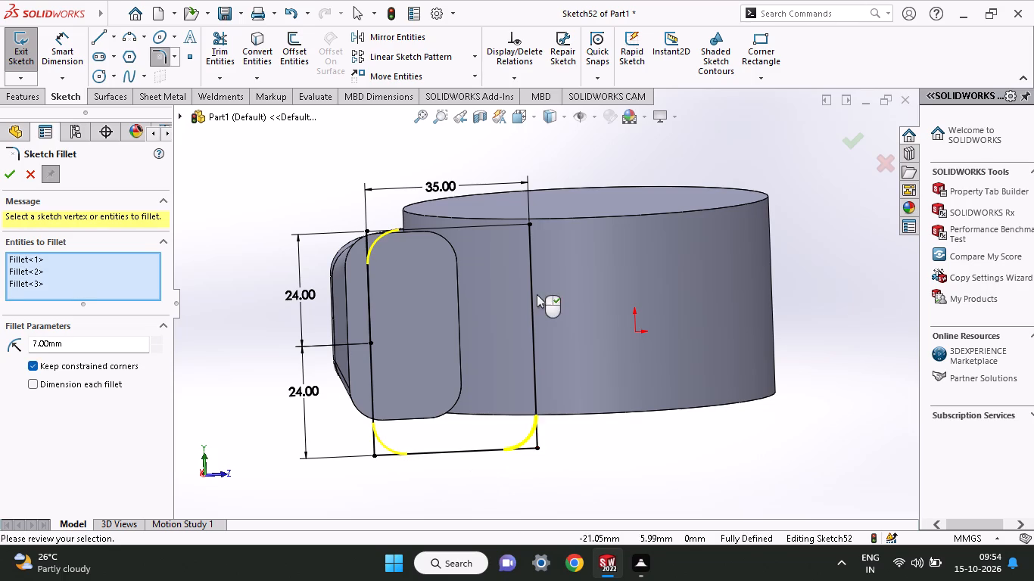
pyautogui.click(525, 222)
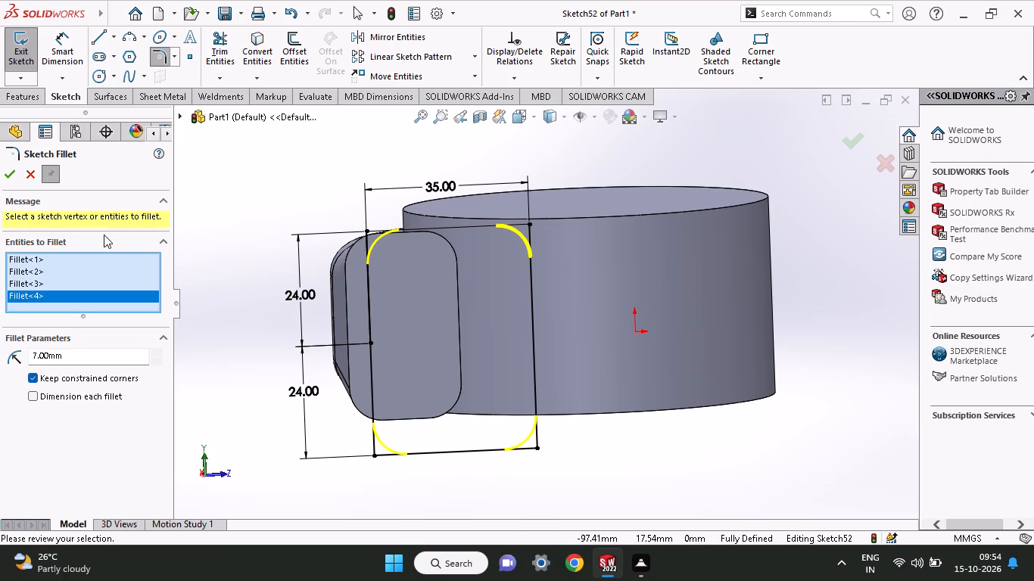
pyautogui.click(7, 180)
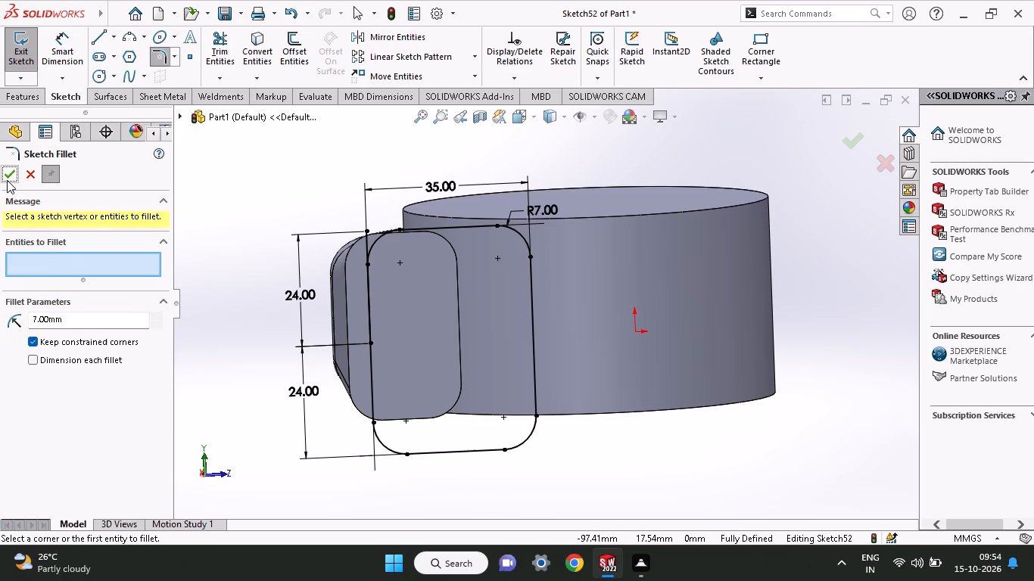
pyautogui.moveTo(390, 409); pyautogui.dragTo(415, 378, button='middle')
pyautogui.click(26, 92)
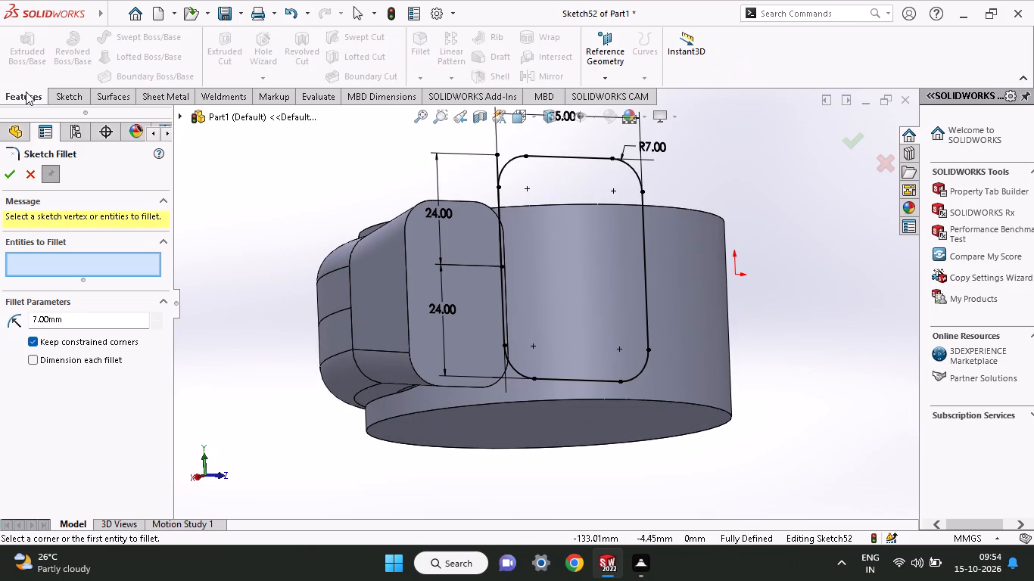
pyautogui.rightClick(216, 181)
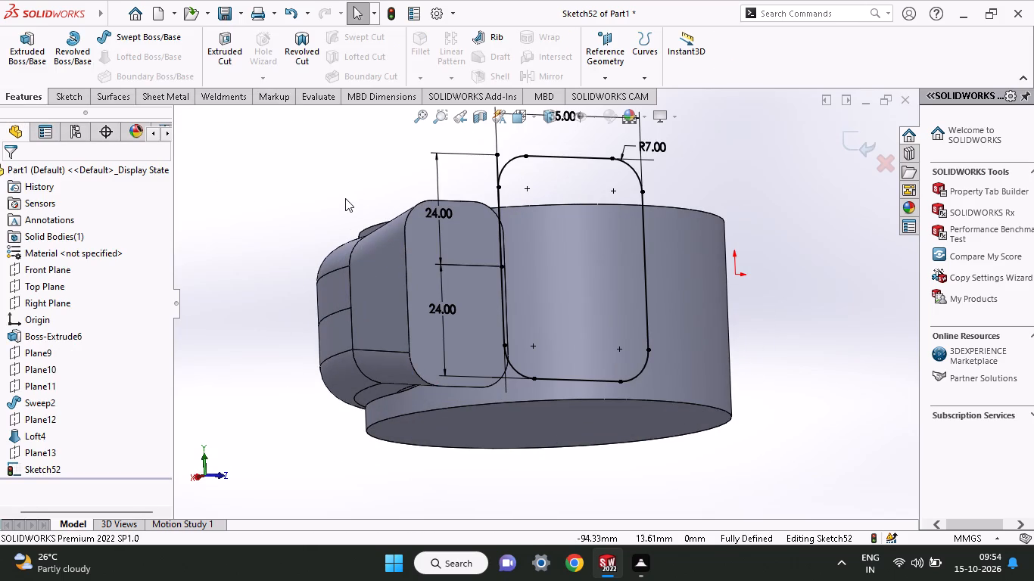
pyautogui.rightClick(345, 198)
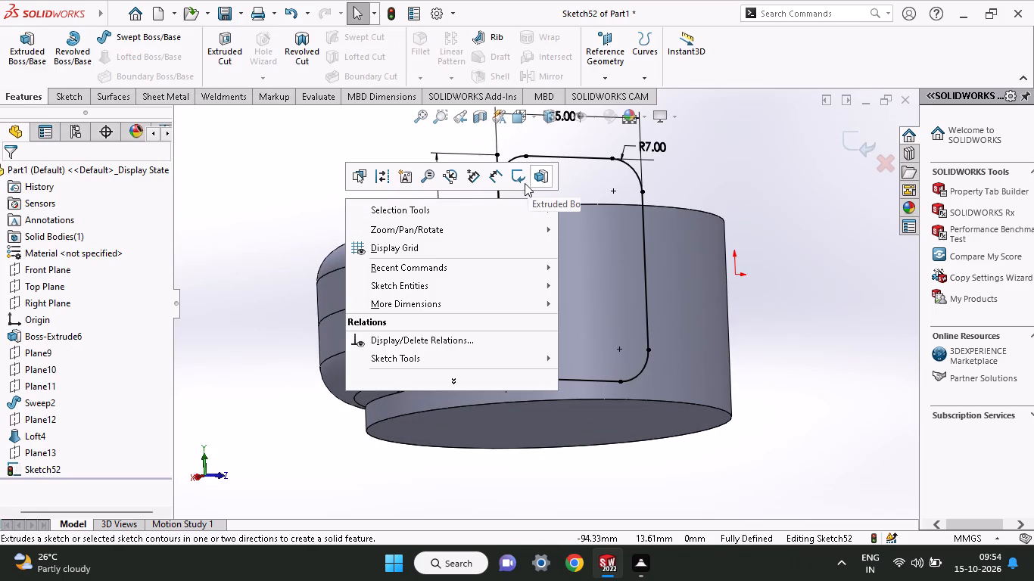
pyautogui.click(511, 180)
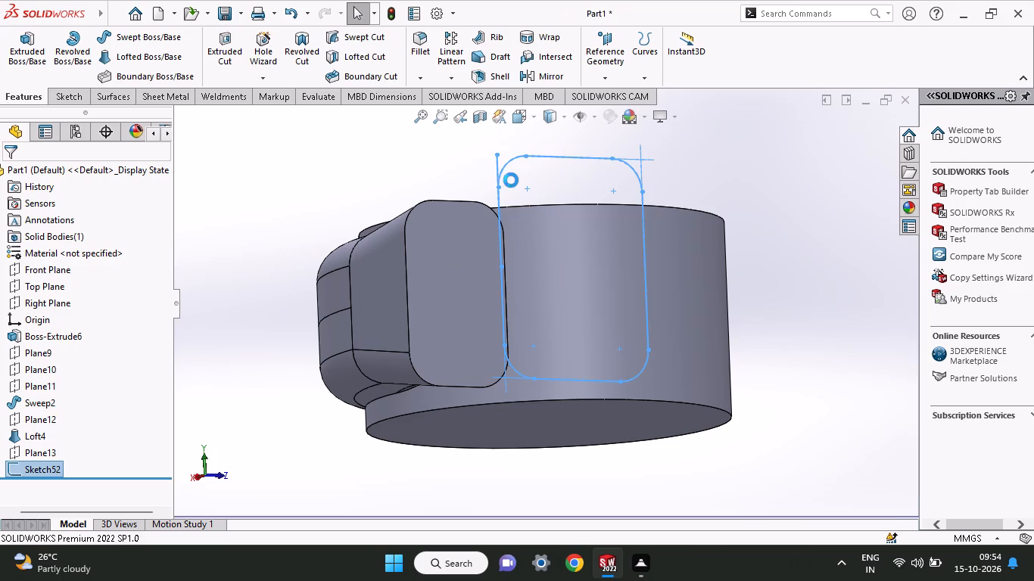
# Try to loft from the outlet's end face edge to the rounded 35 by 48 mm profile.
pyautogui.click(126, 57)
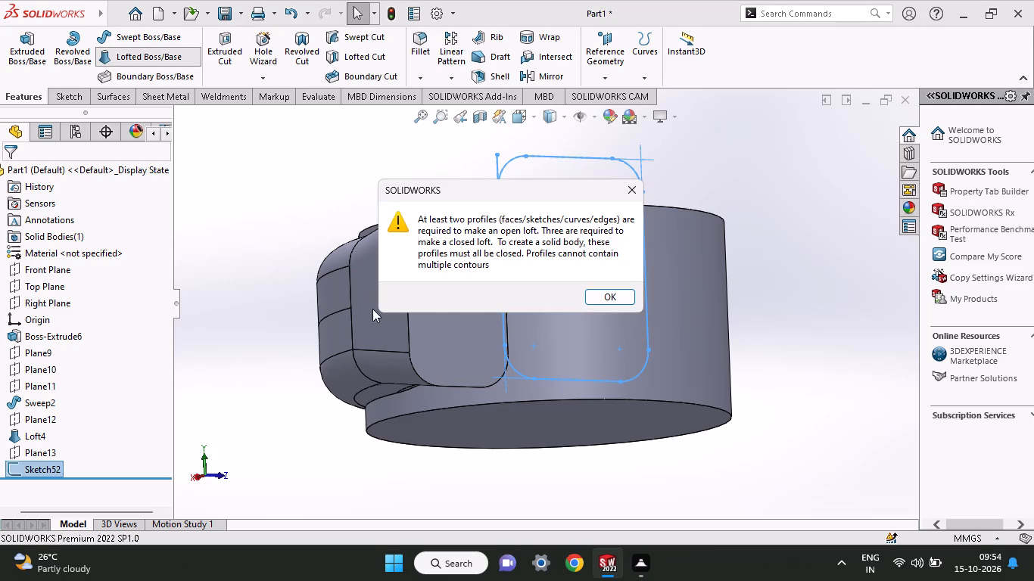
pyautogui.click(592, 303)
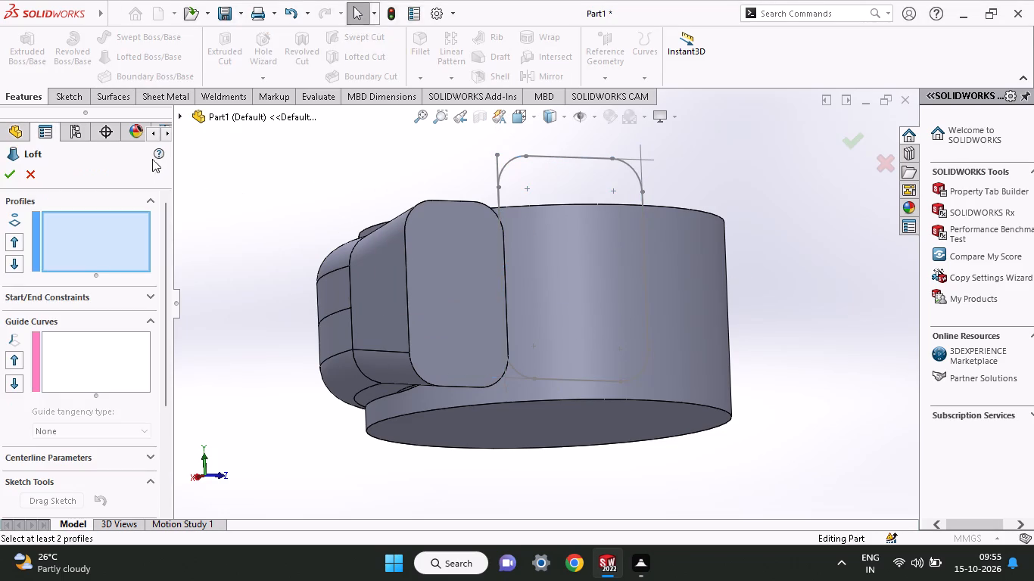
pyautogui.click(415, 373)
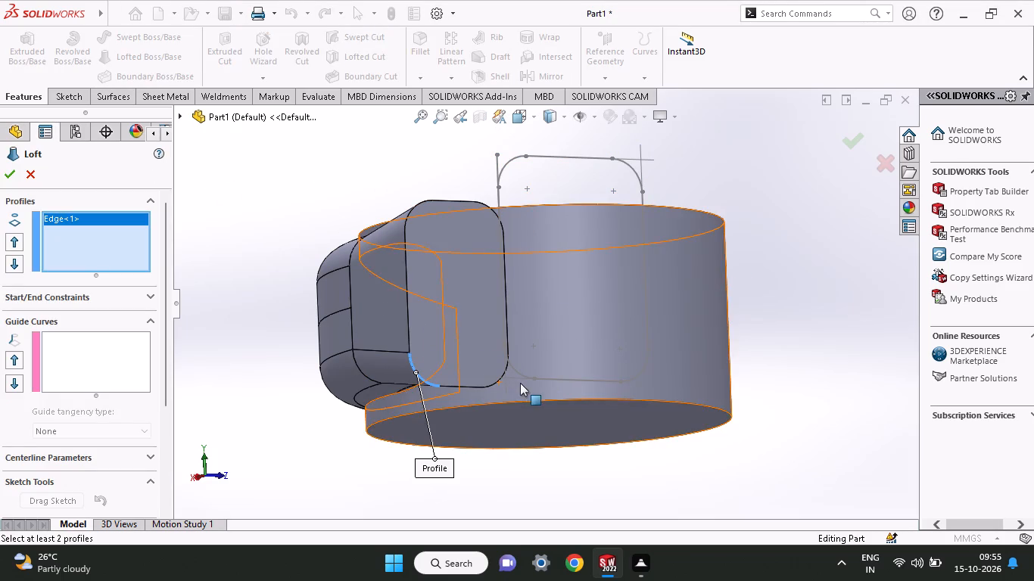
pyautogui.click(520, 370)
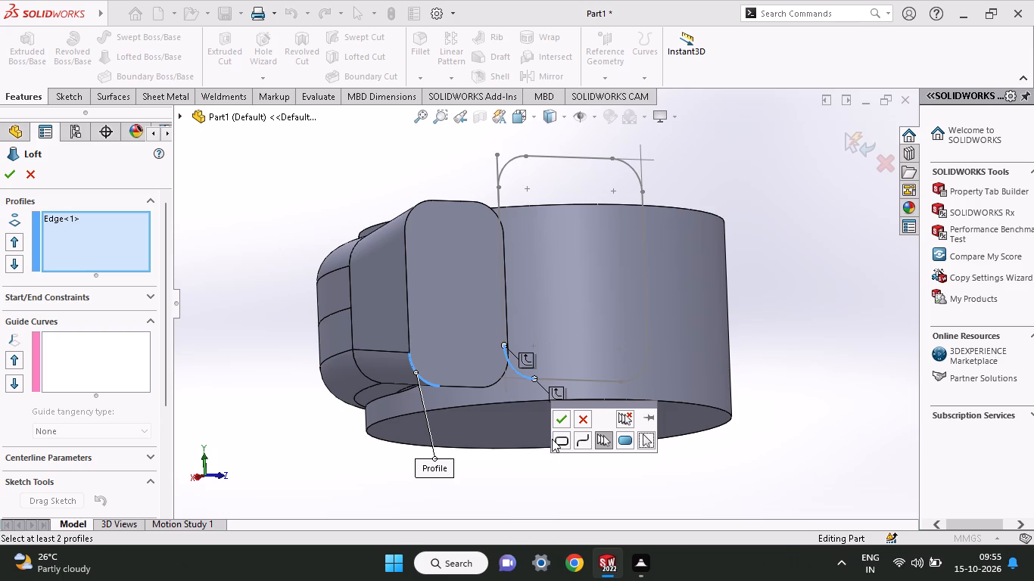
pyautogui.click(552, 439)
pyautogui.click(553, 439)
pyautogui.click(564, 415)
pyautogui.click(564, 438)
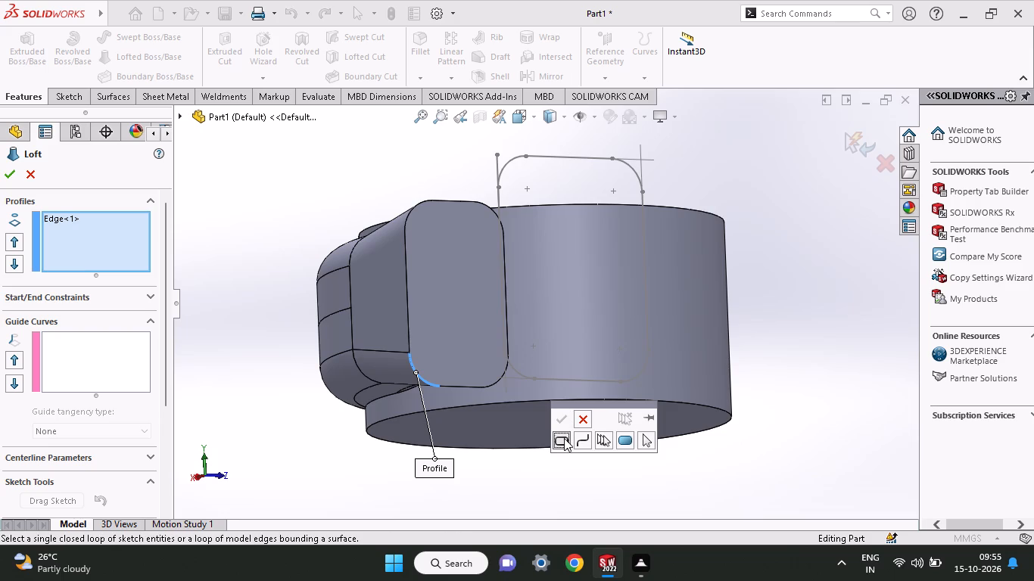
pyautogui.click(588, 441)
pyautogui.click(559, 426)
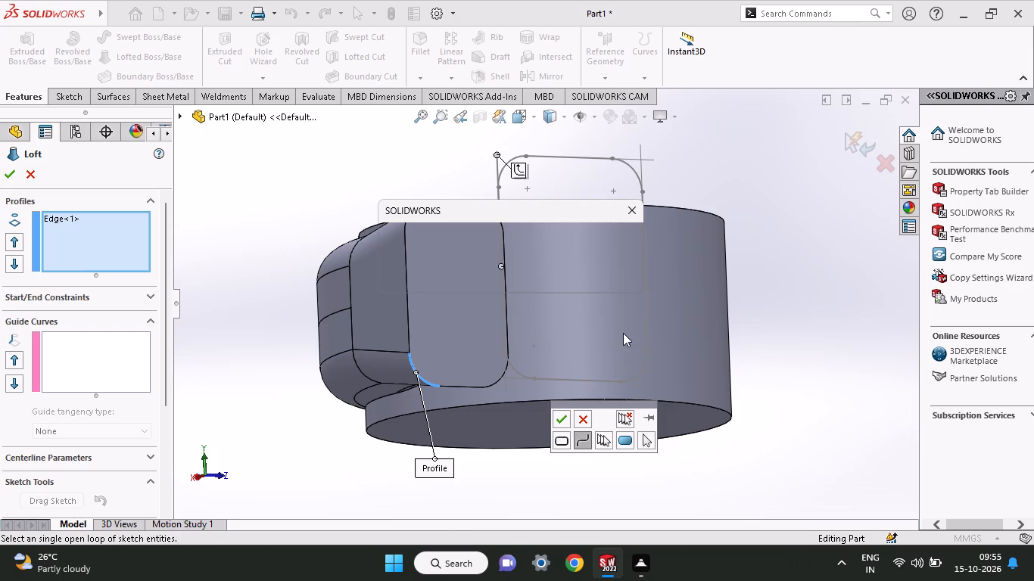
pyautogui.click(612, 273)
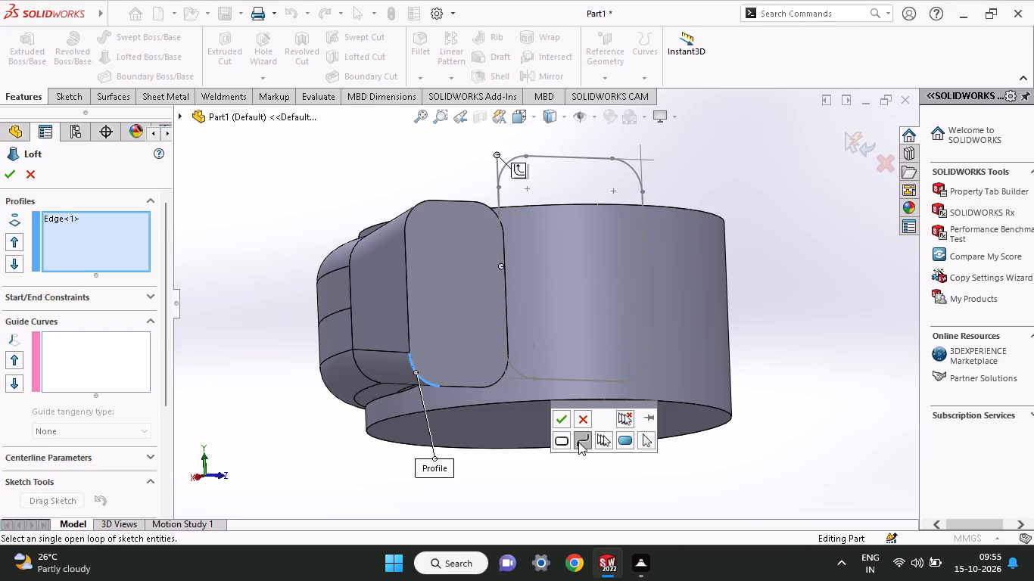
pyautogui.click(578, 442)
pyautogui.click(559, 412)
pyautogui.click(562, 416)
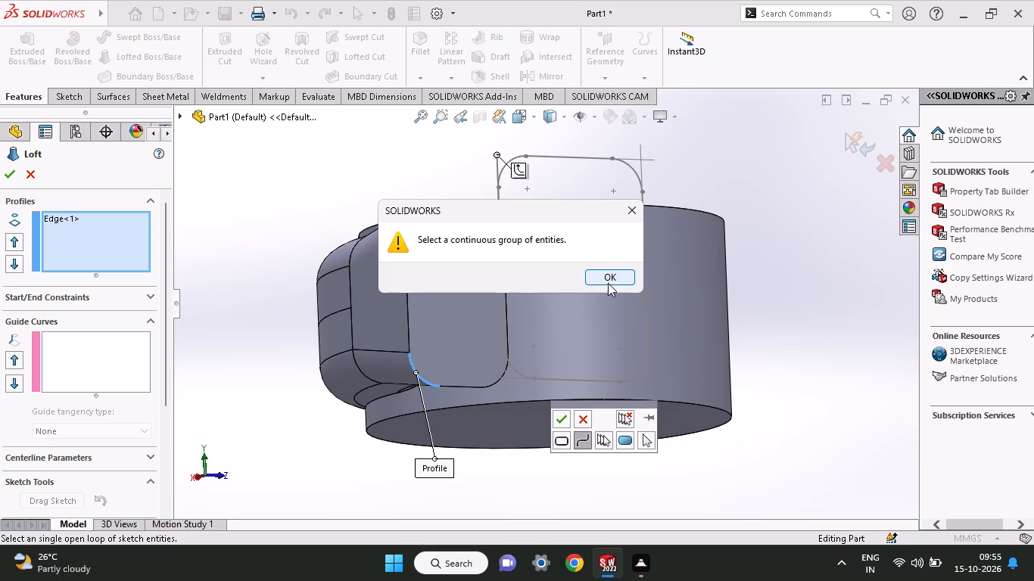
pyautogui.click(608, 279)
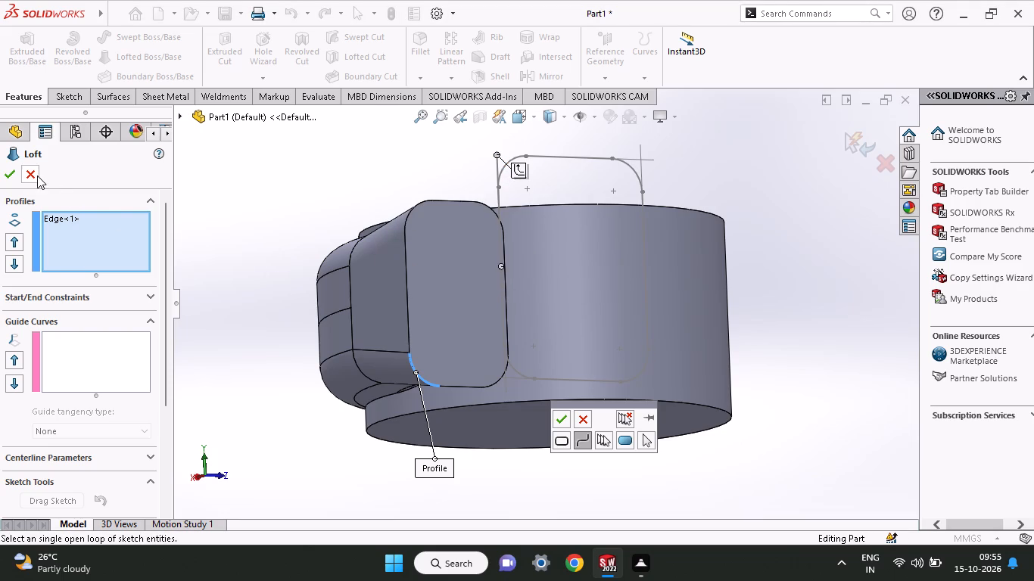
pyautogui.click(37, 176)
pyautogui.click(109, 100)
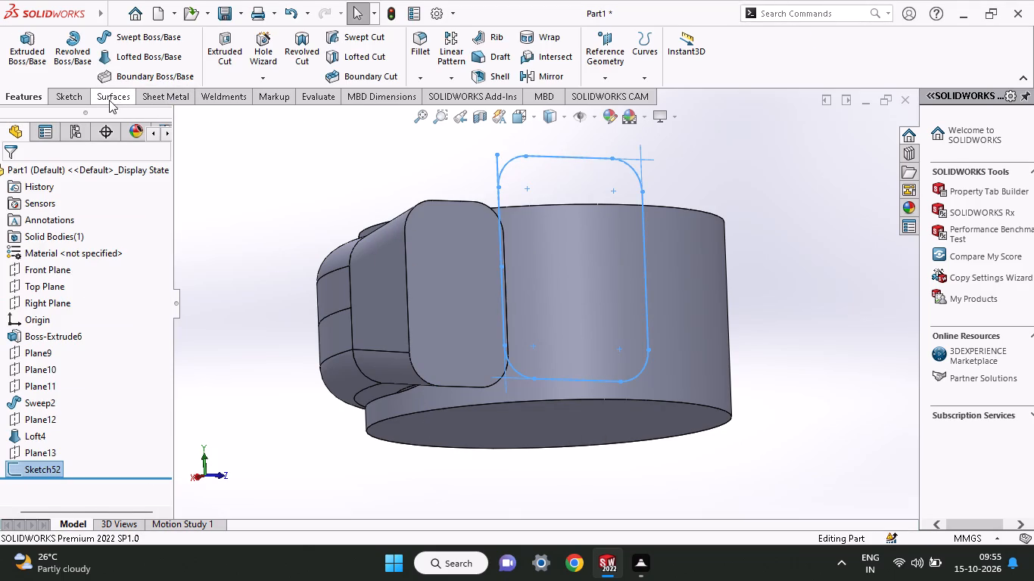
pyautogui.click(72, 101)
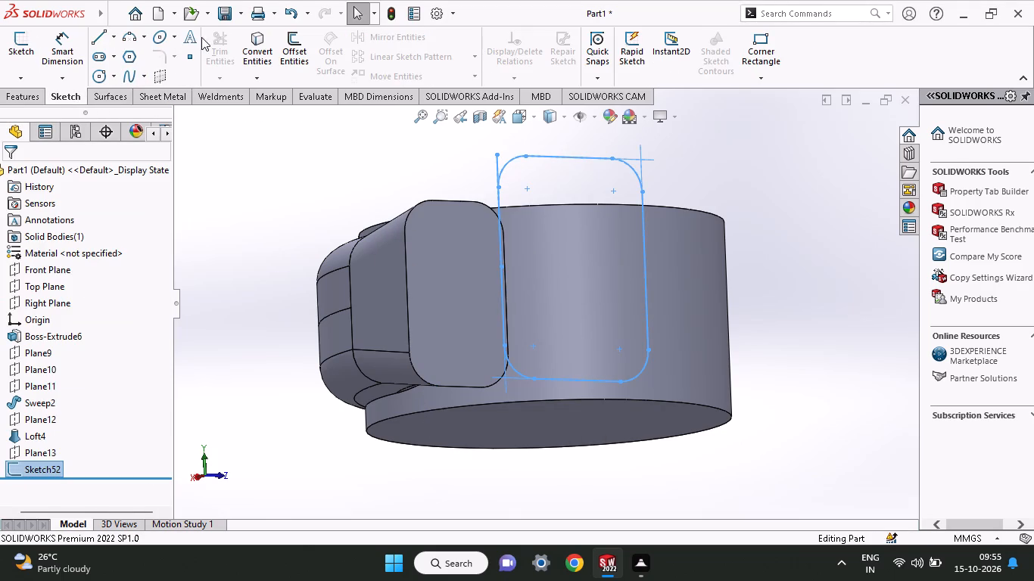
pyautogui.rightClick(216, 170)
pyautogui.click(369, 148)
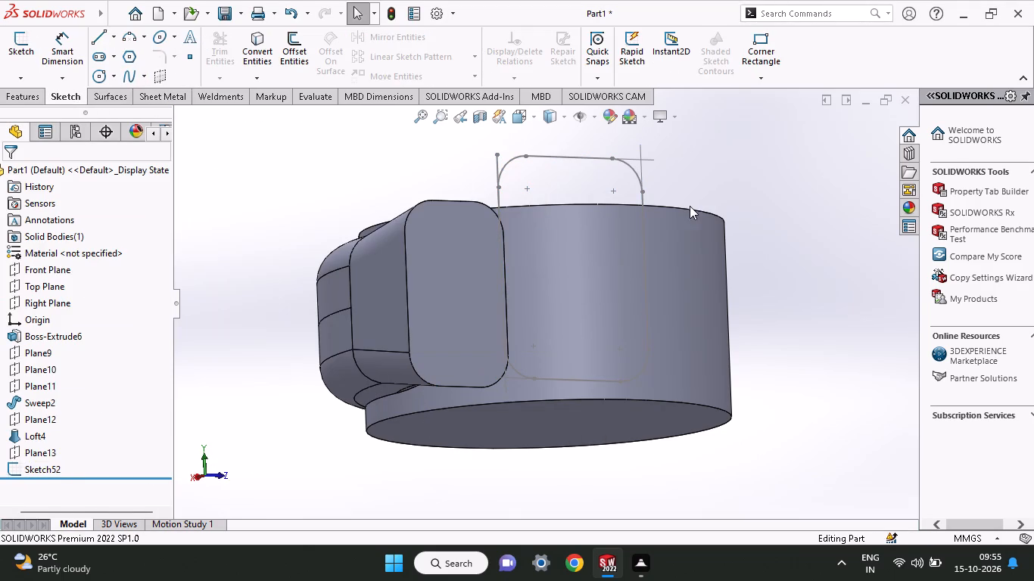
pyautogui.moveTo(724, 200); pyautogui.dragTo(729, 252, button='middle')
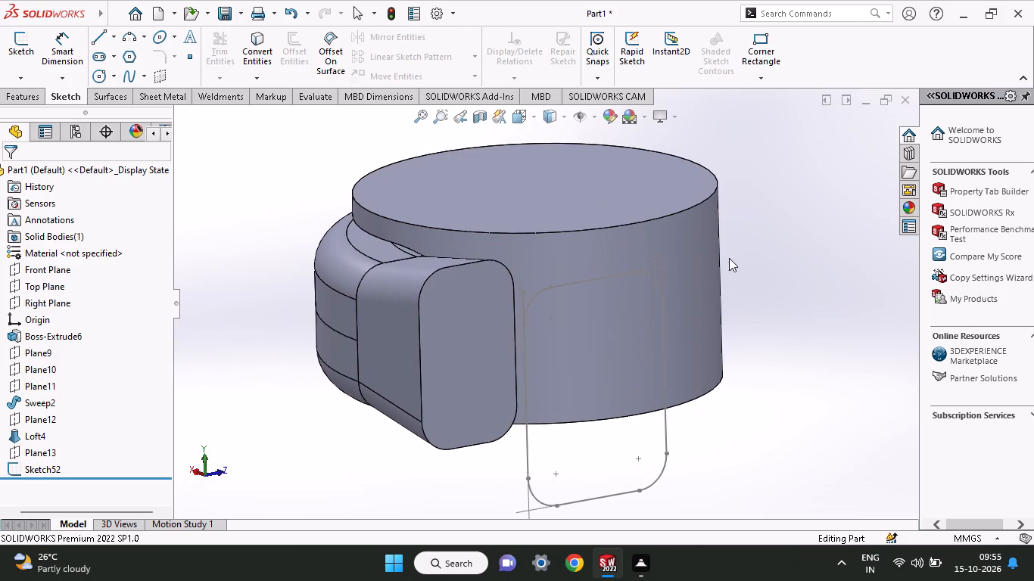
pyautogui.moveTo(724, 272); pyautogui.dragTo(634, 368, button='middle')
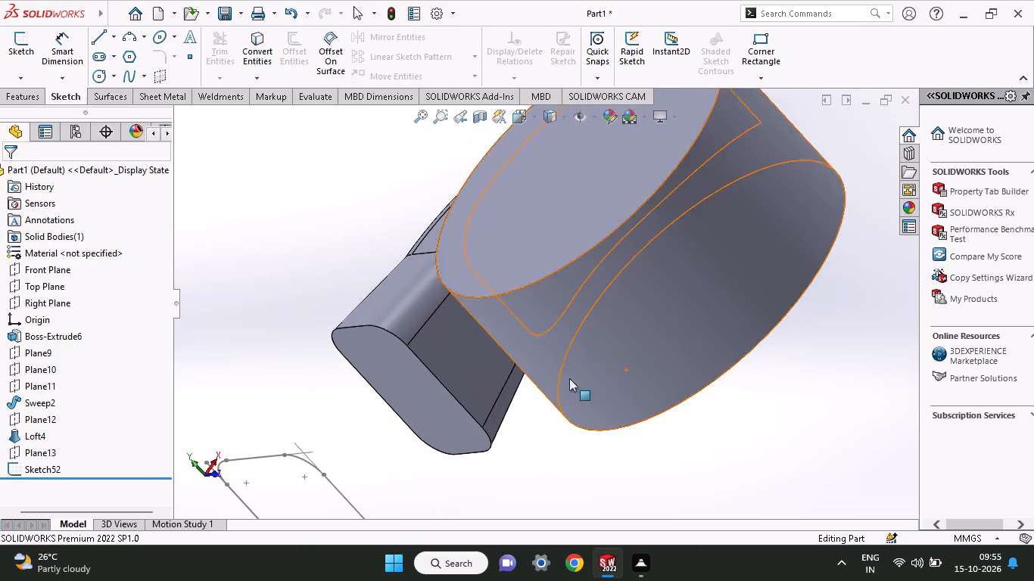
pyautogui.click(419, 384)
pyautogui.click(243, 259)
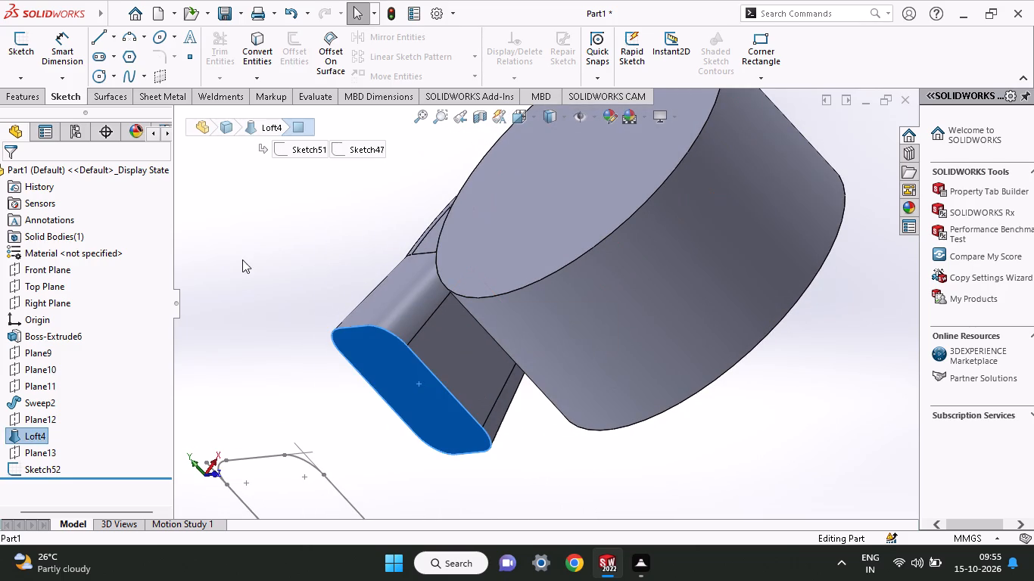
# Undo the sketch exit to reopen the rounded 35 by 48 mm profile sketch for editing.
pyautogui.click(255, 67)
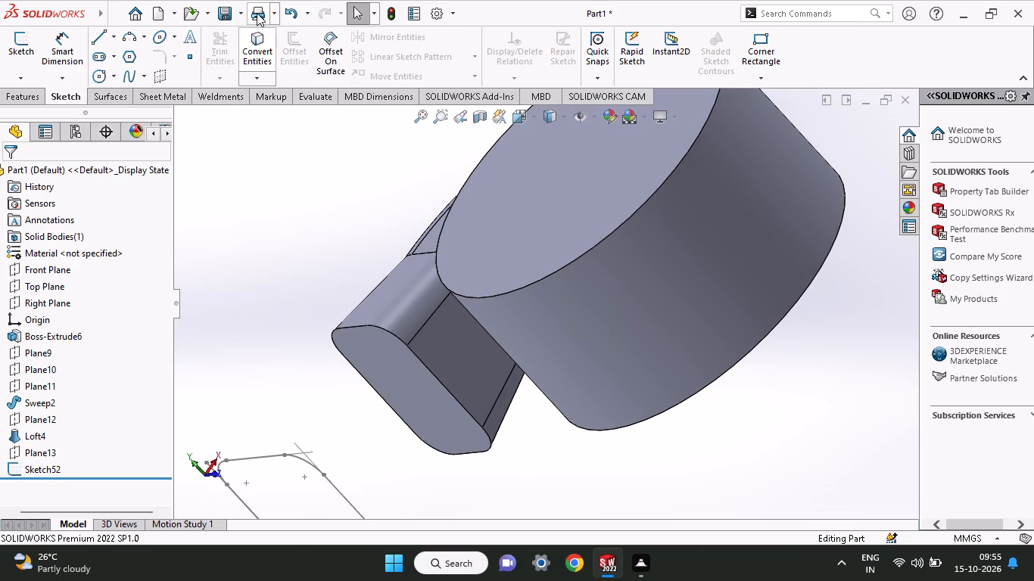
pyautogui.click(257, 45)
pyautogui.click(257, 46)
pyautogui.rightClick(253, 134)
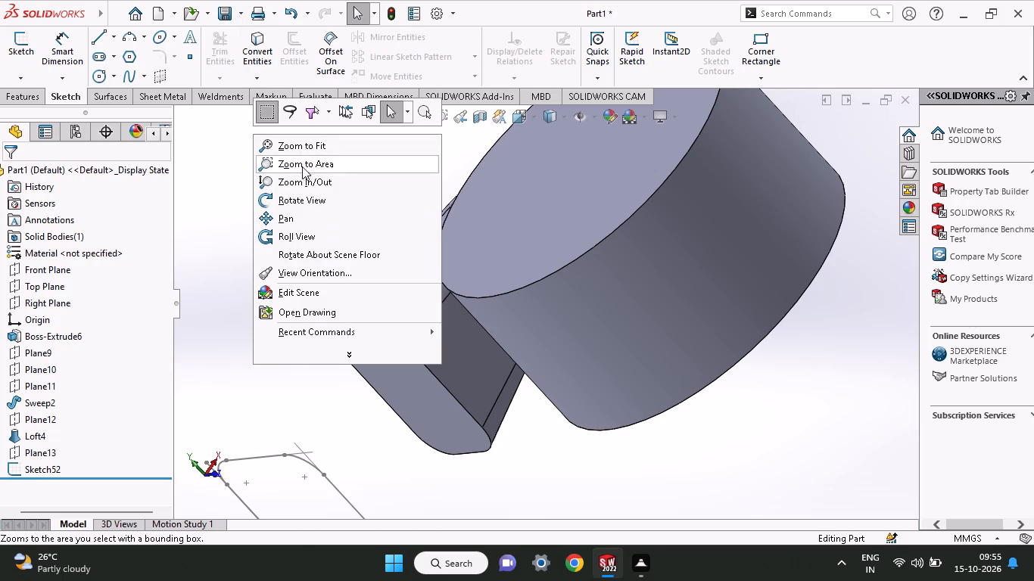
pyautogui.click(226, 193)
pyautogui.hotkey('ctrl', 'z')
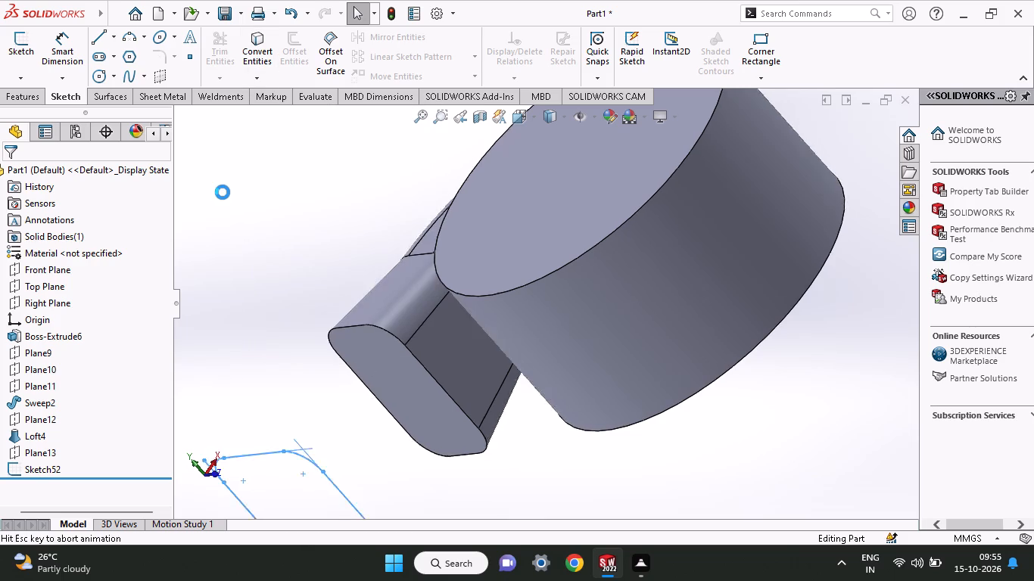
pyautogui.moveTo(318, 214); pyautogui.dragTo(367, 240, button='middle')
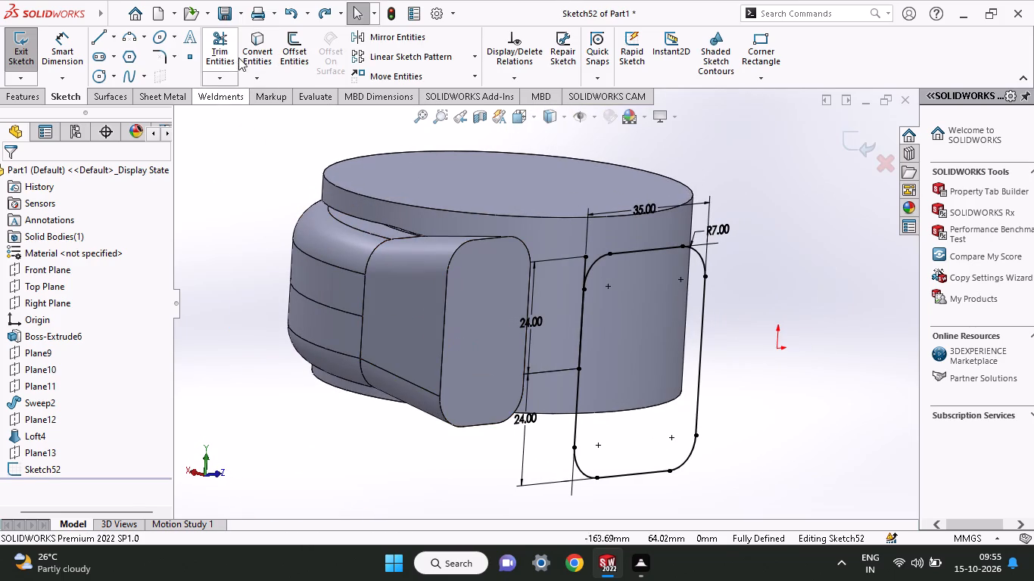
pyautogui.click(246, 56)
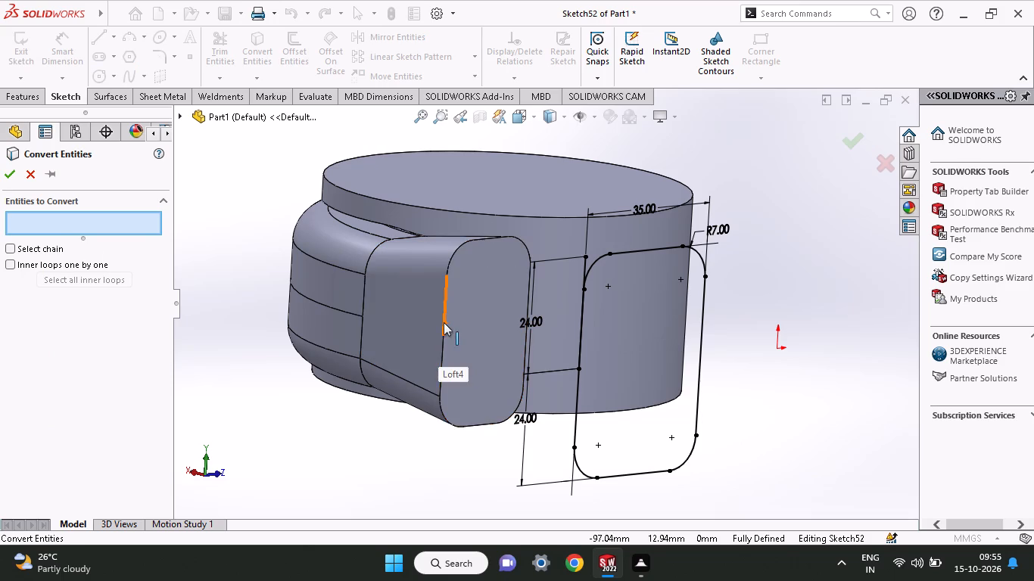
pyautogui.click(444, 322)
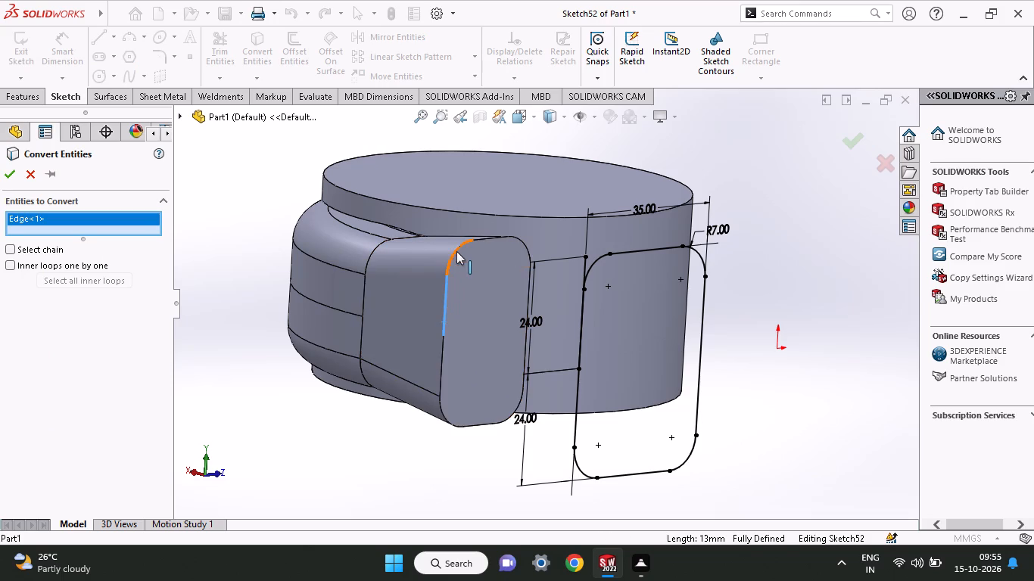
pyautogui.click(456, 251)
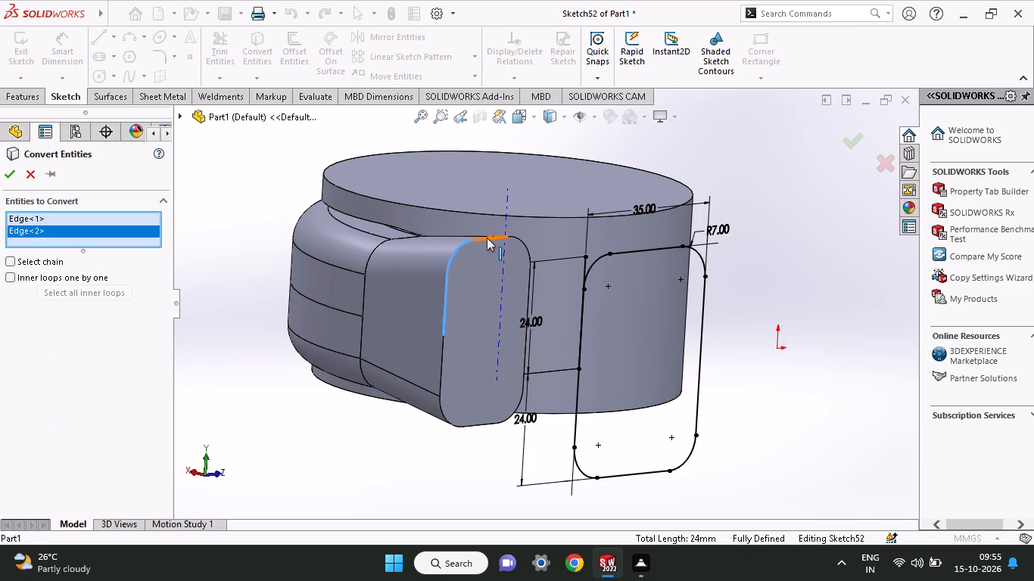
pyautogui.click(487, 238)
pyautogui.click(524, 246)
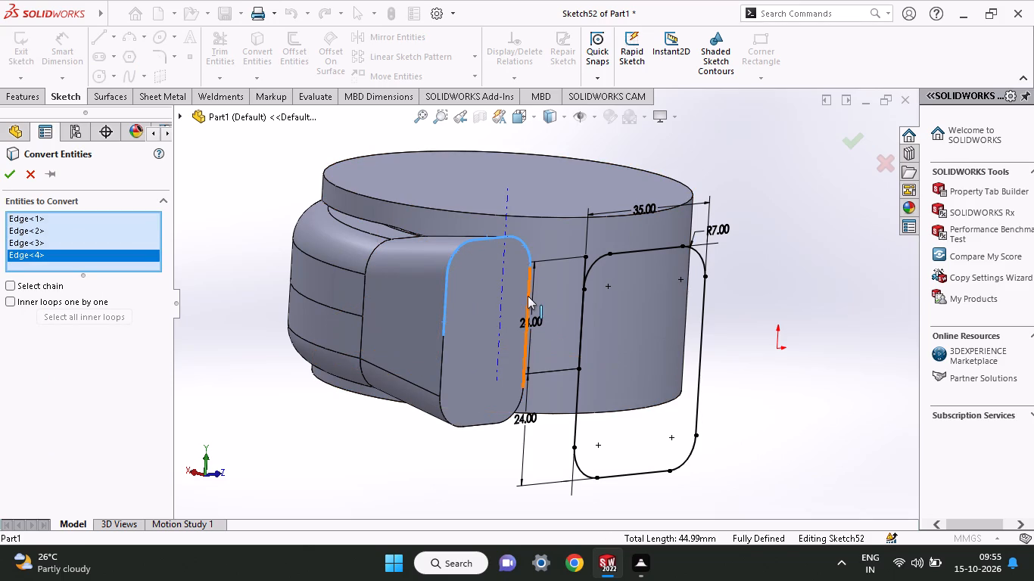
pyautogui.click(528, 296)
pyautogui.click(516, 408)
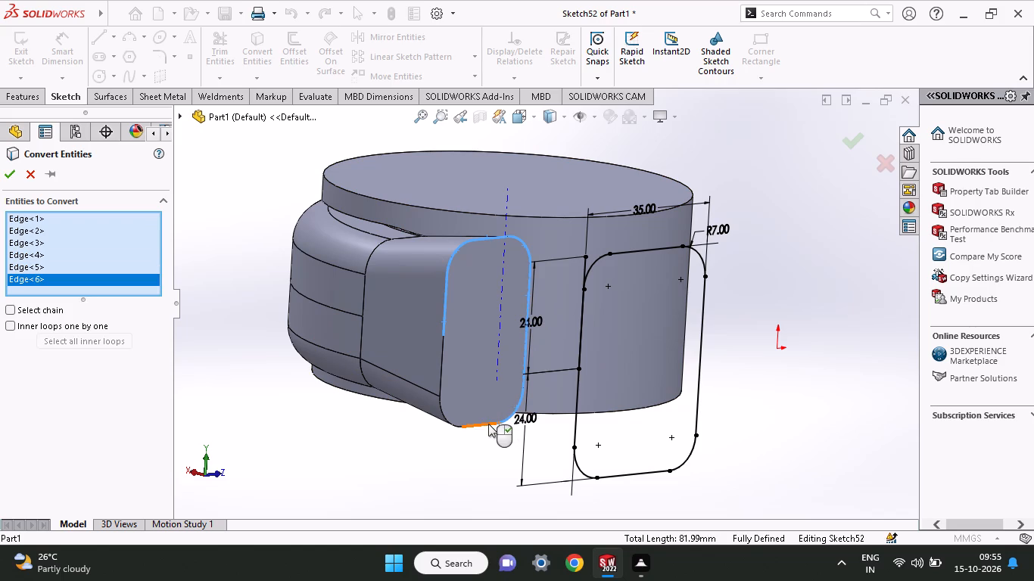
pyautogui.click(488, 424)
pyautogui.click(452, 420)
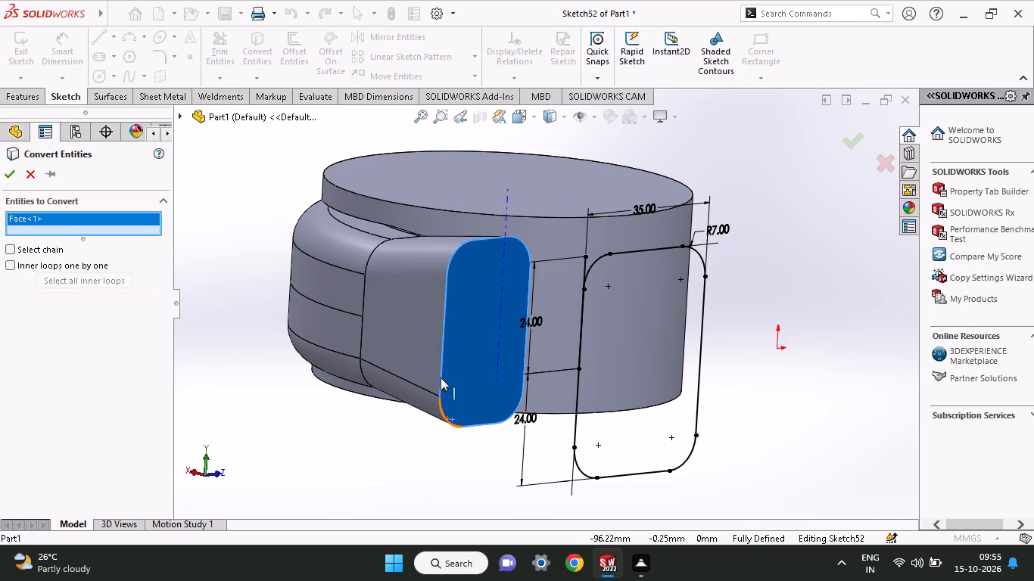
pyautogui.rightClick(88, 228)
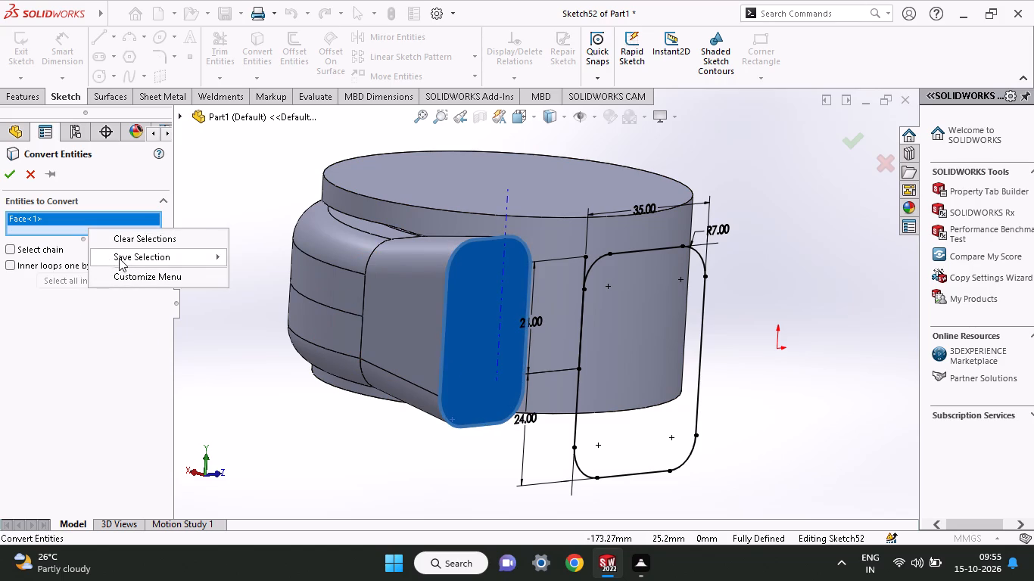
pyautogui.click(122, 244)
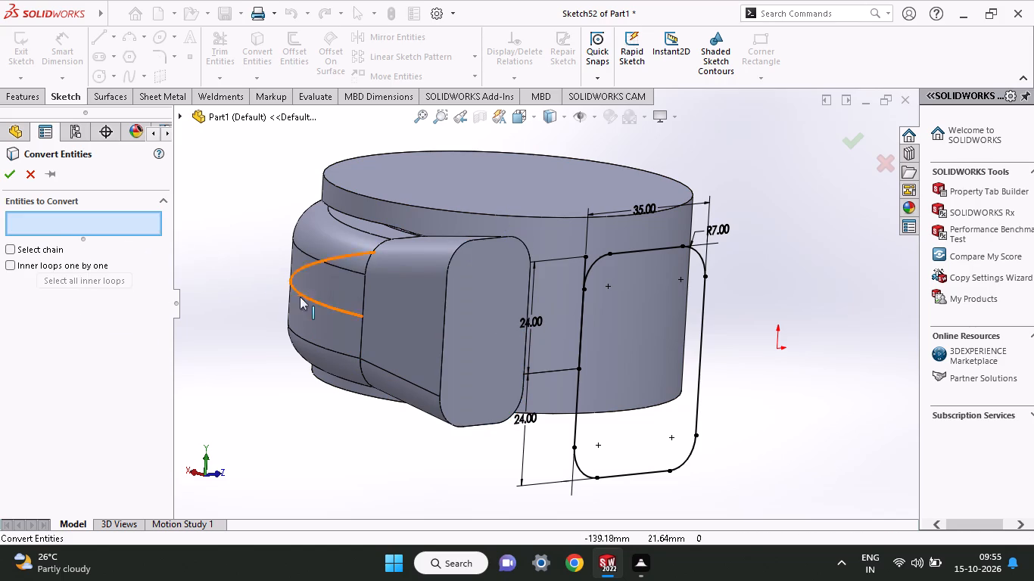
# Convert the outline of the outlet's end face into the rounded 35 by 48 mm profile sketch.
pyautogui.click(139, 224)
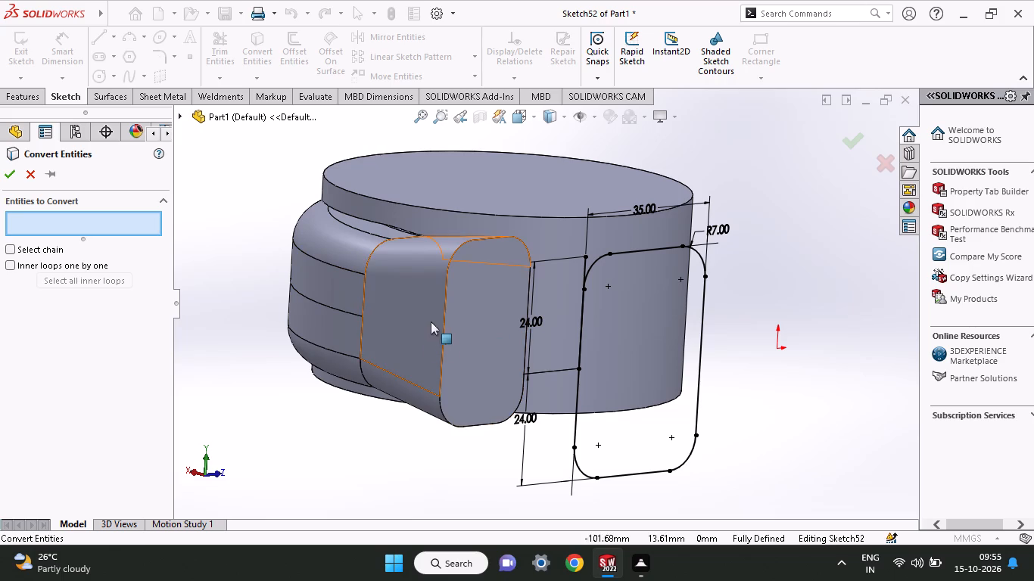
pyautogui.click(443, 328)
pyautogui.click(450, 266)
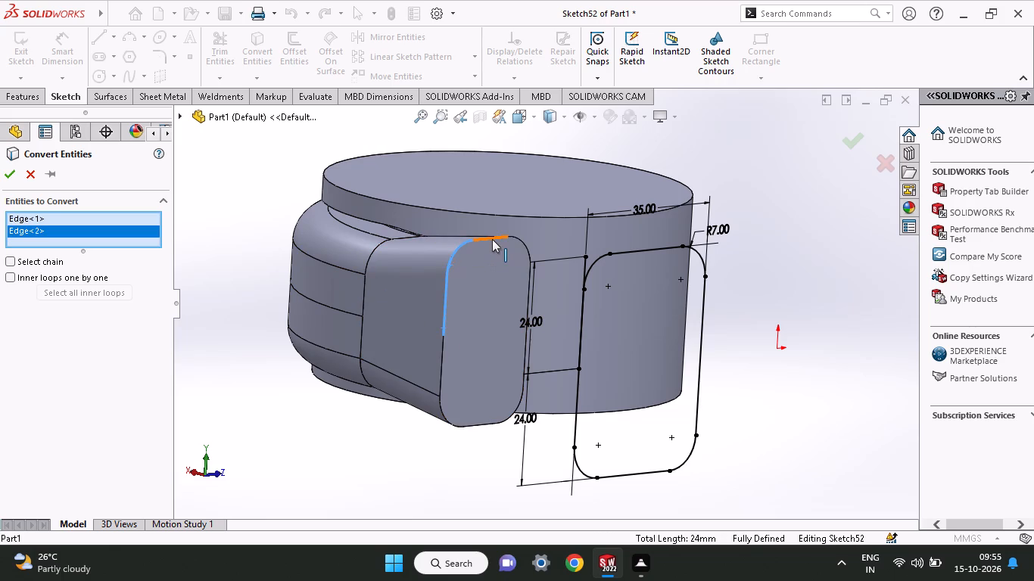
pyautogui.click(492, 239)
pyautogui.click(525, 247)
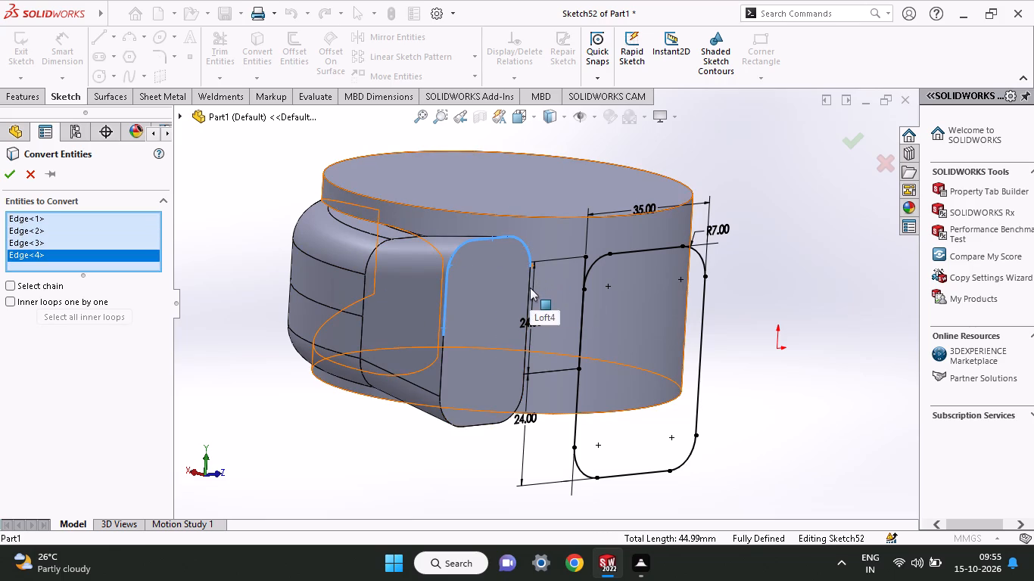
pyautogui.click(528, 299)
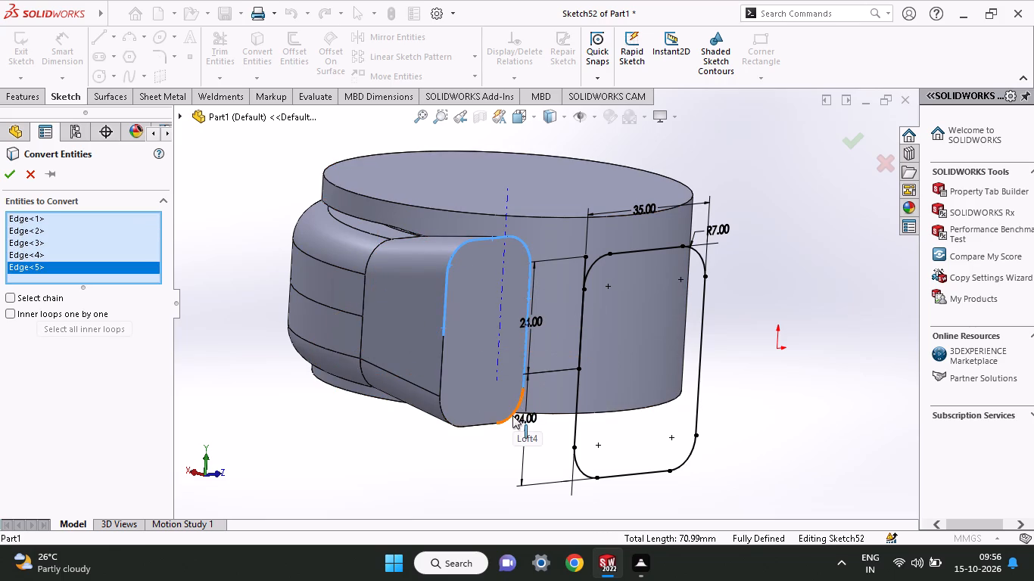
pyautogui.click(512, 415)
pyautogui.click(468, 428)
pyautogui.click(448, 420)
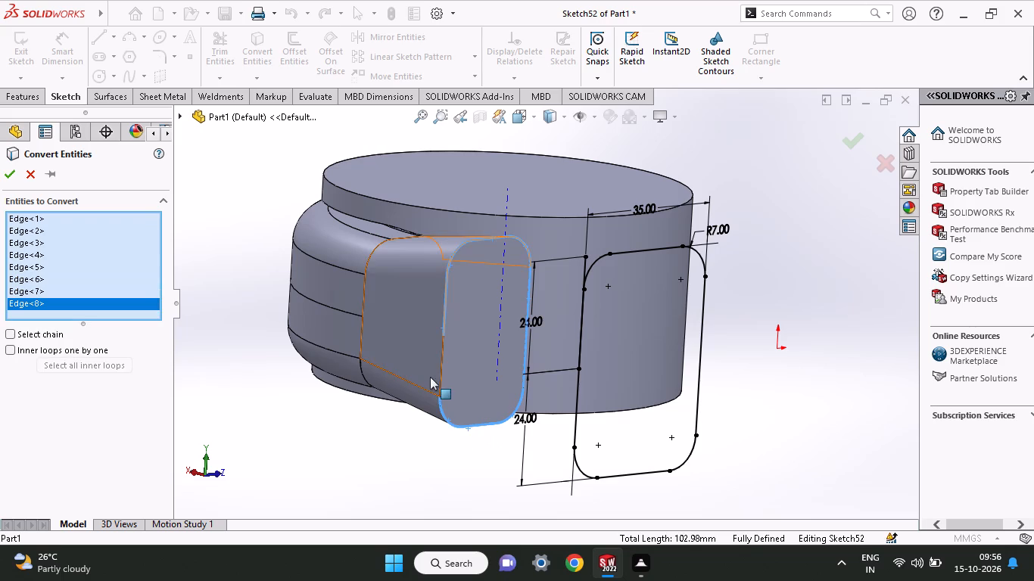
pyautogui.click(446, 373)
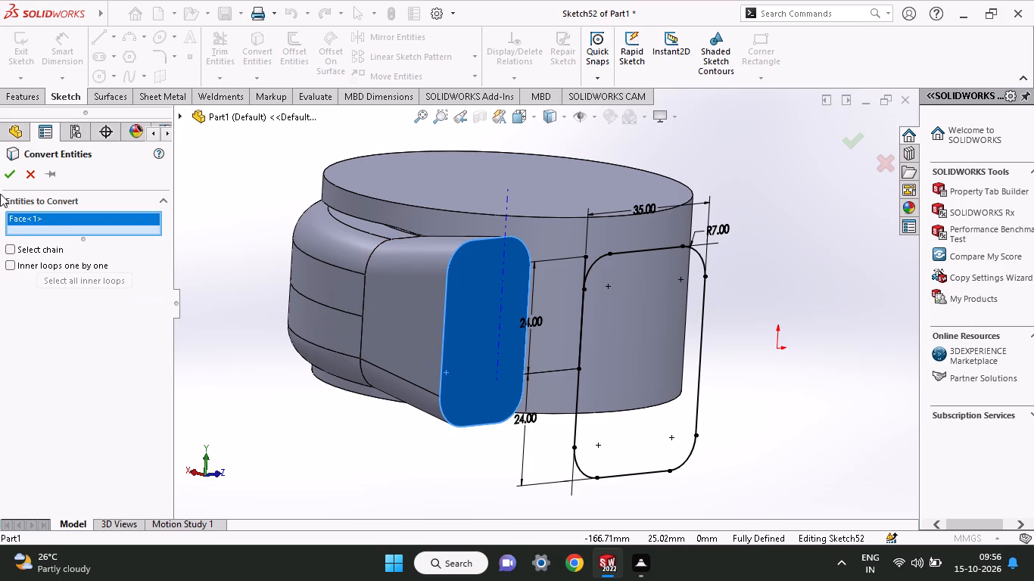
pyautogui.click(15, 181)
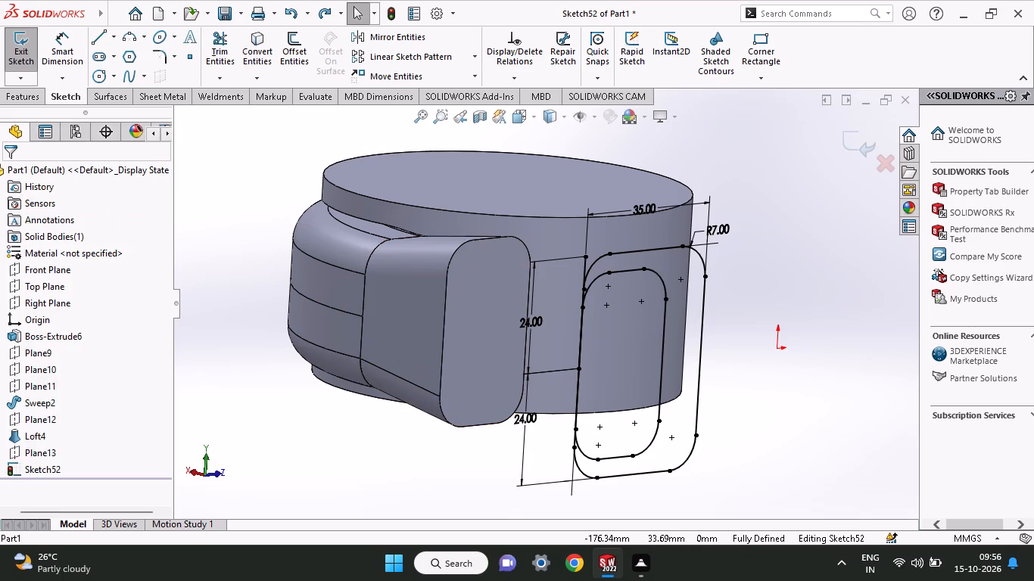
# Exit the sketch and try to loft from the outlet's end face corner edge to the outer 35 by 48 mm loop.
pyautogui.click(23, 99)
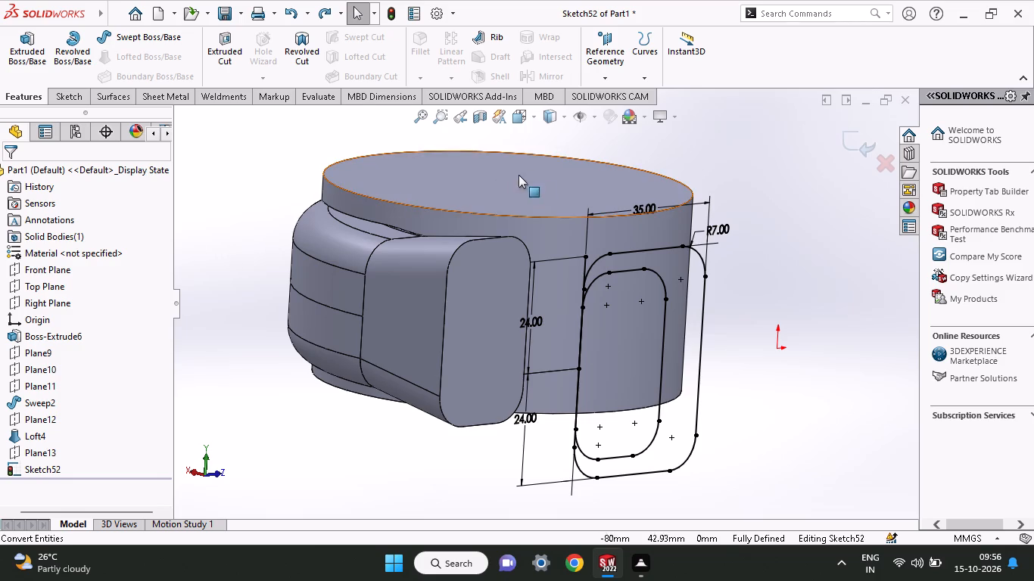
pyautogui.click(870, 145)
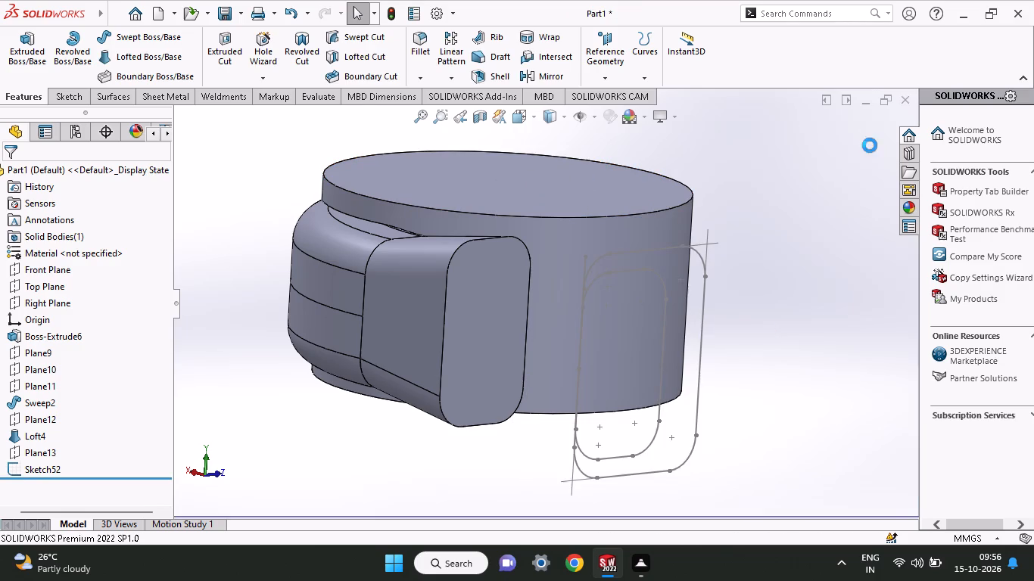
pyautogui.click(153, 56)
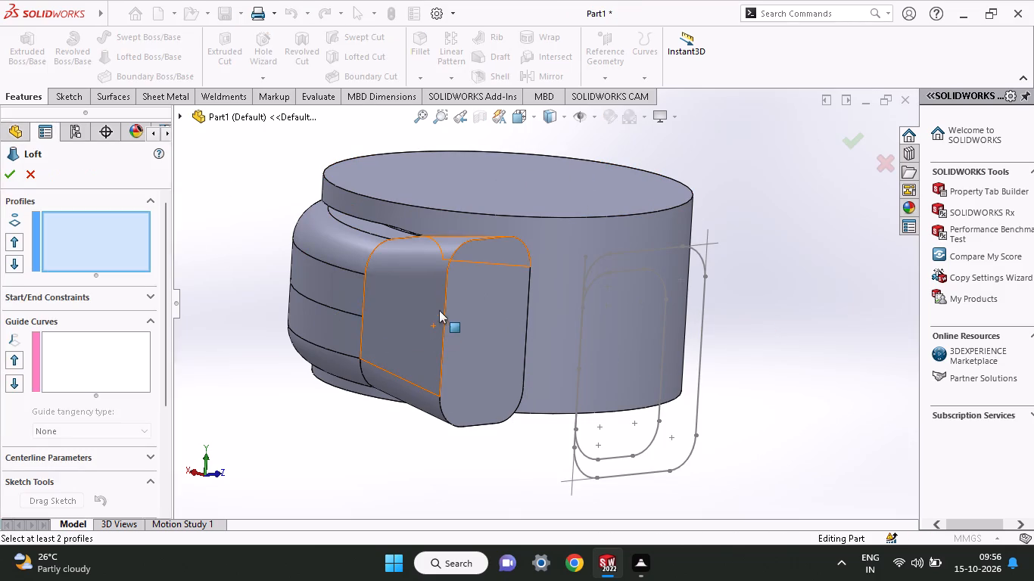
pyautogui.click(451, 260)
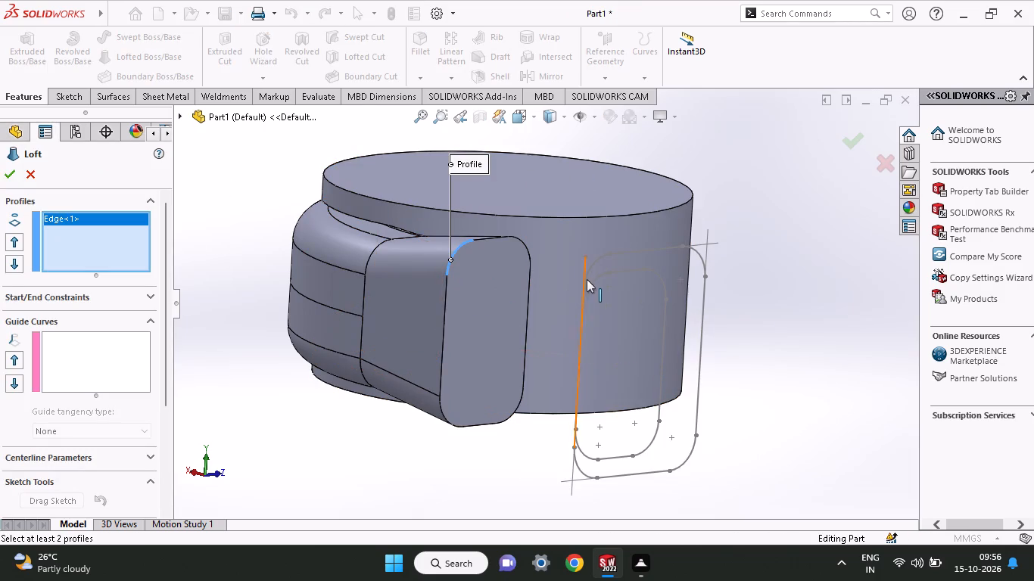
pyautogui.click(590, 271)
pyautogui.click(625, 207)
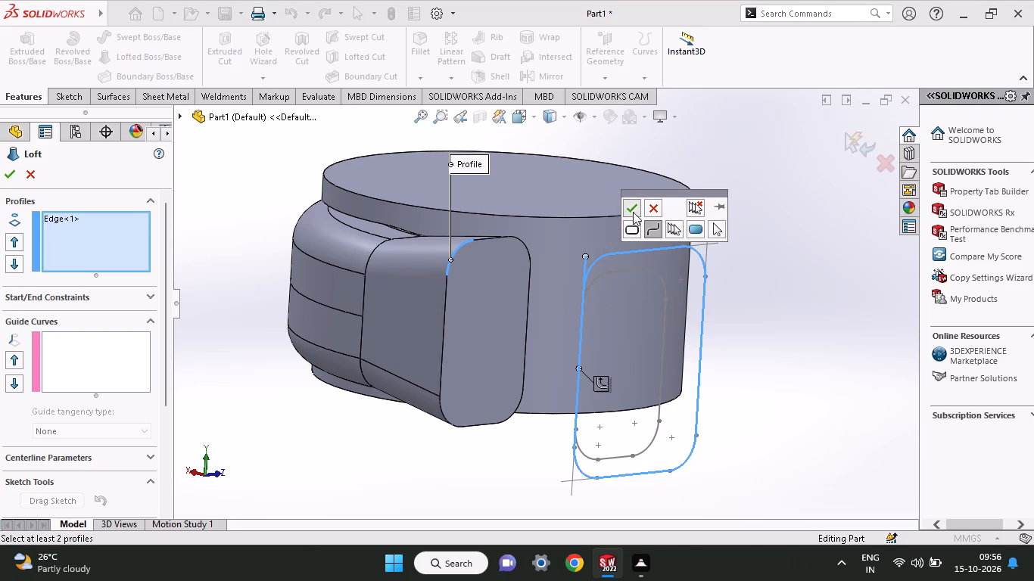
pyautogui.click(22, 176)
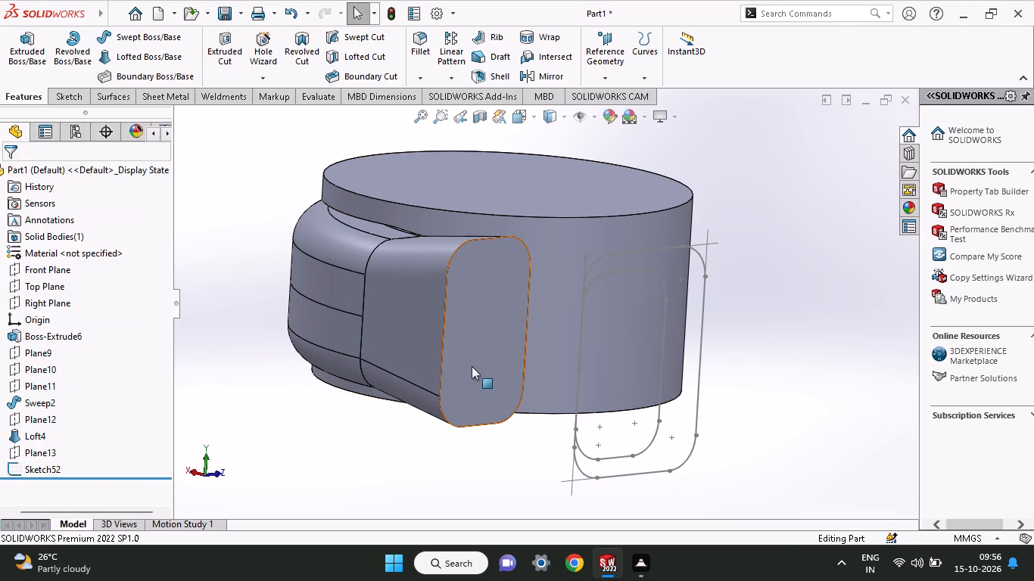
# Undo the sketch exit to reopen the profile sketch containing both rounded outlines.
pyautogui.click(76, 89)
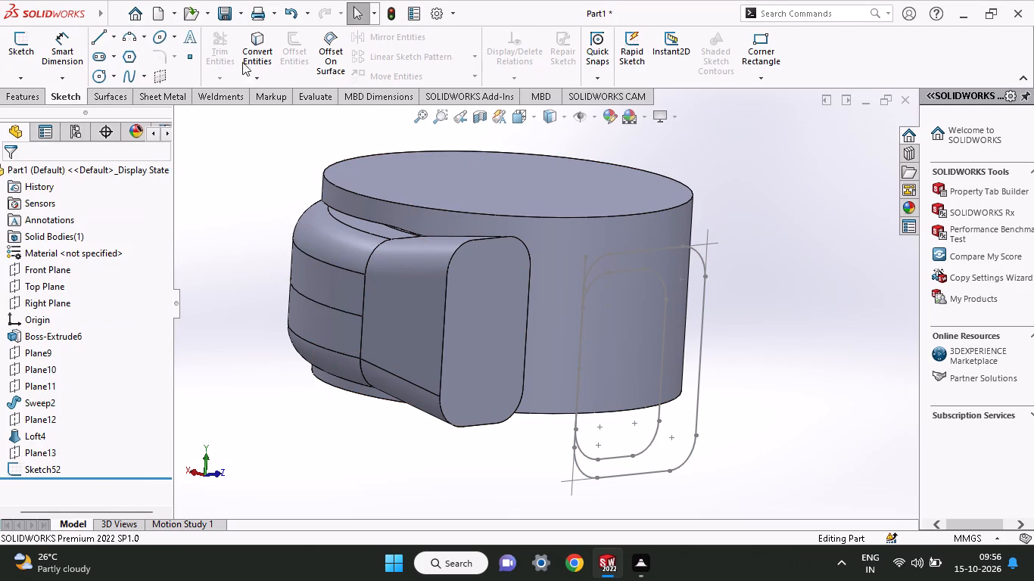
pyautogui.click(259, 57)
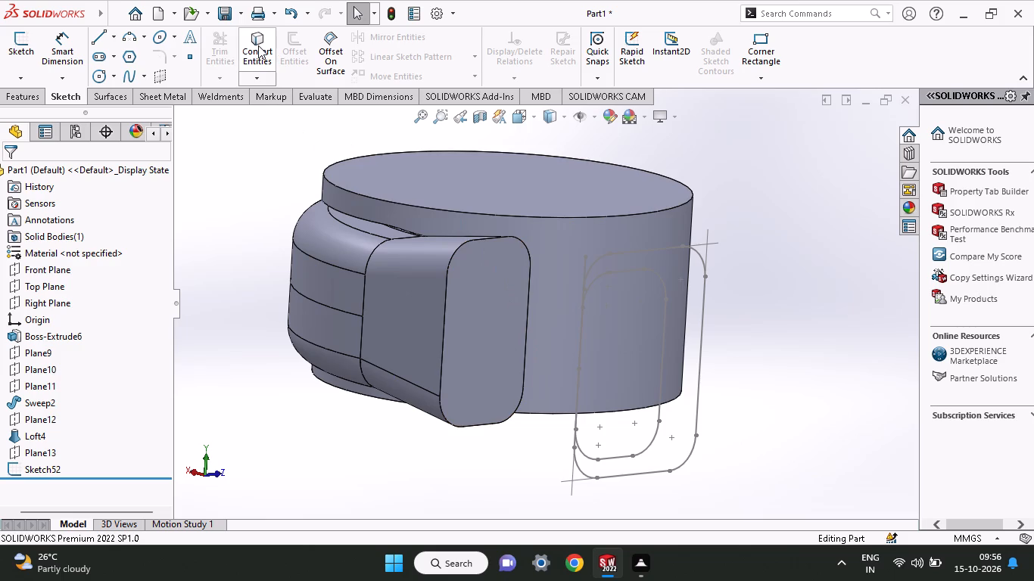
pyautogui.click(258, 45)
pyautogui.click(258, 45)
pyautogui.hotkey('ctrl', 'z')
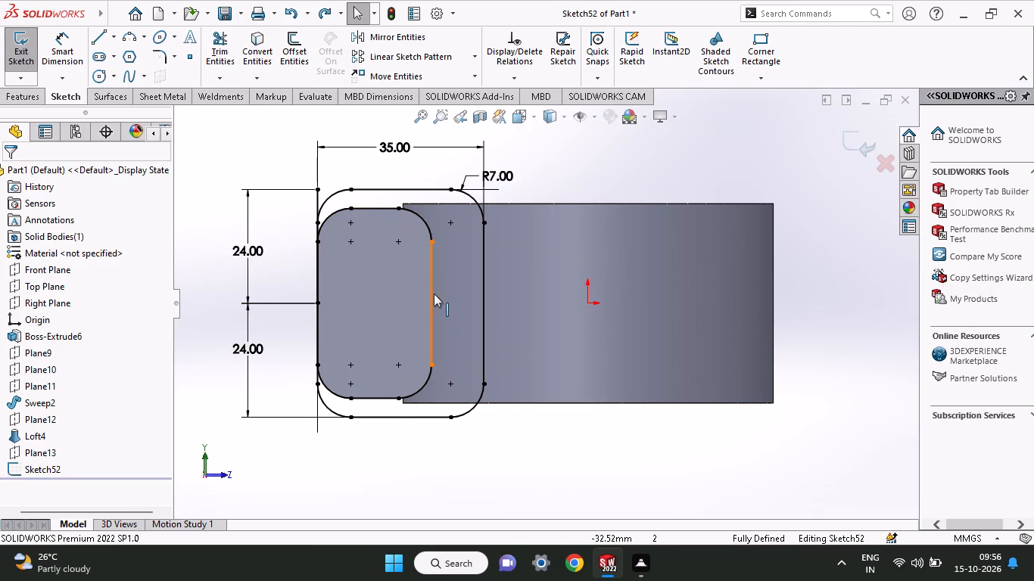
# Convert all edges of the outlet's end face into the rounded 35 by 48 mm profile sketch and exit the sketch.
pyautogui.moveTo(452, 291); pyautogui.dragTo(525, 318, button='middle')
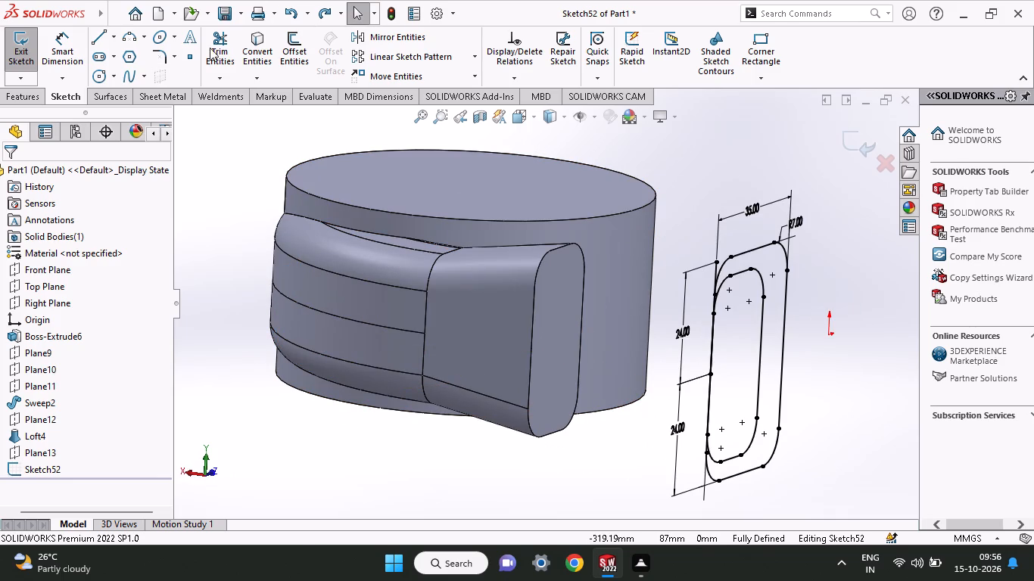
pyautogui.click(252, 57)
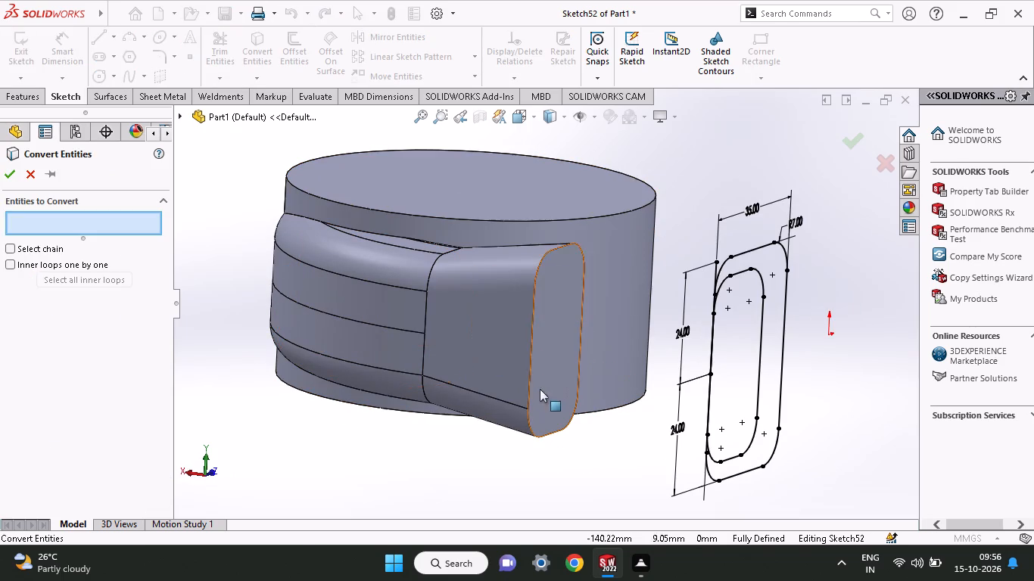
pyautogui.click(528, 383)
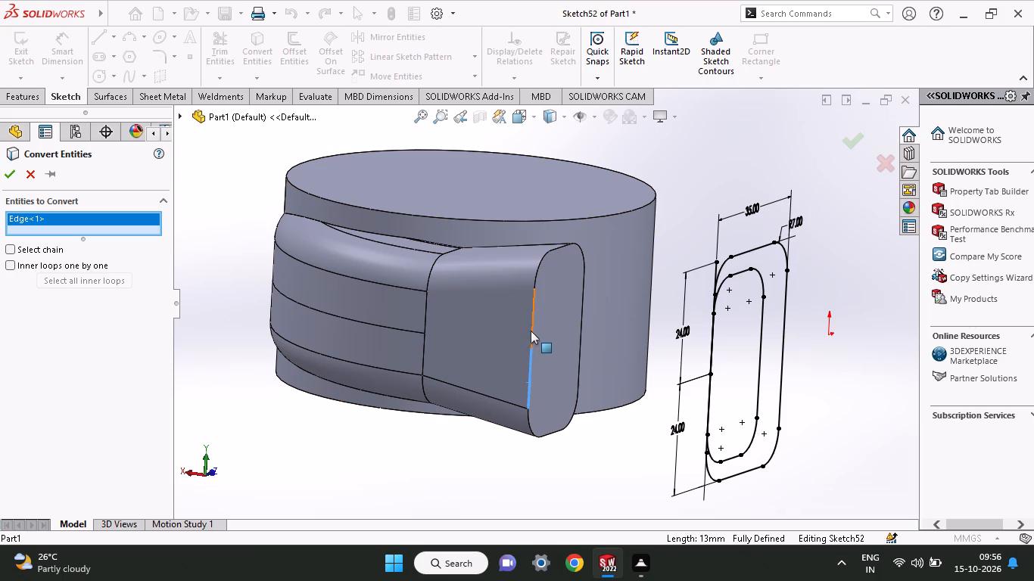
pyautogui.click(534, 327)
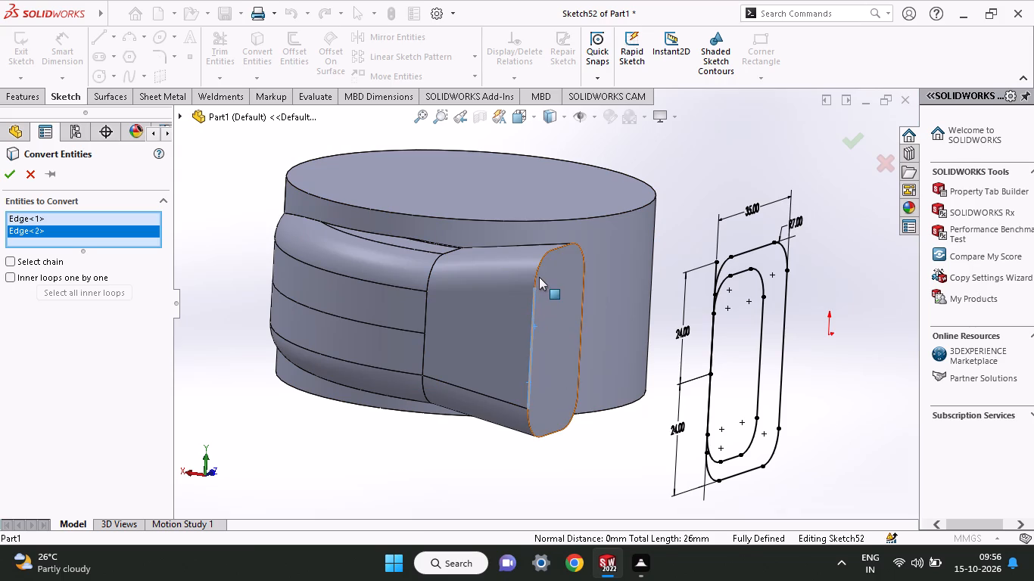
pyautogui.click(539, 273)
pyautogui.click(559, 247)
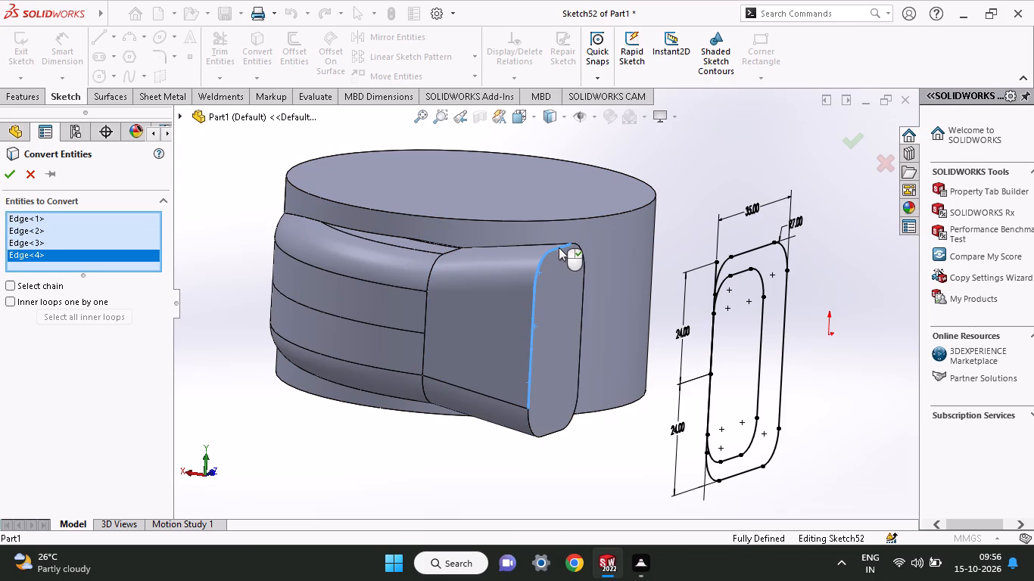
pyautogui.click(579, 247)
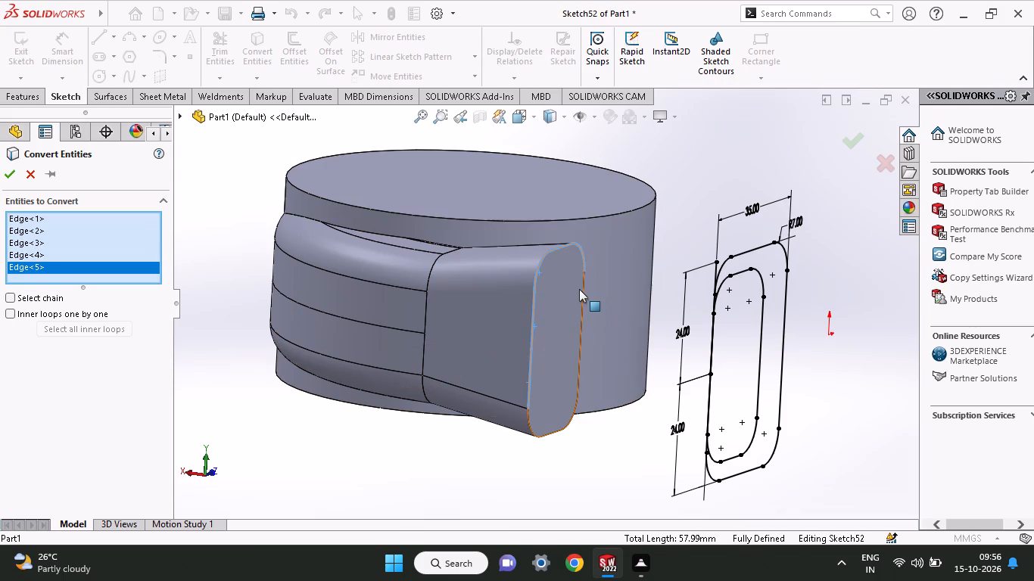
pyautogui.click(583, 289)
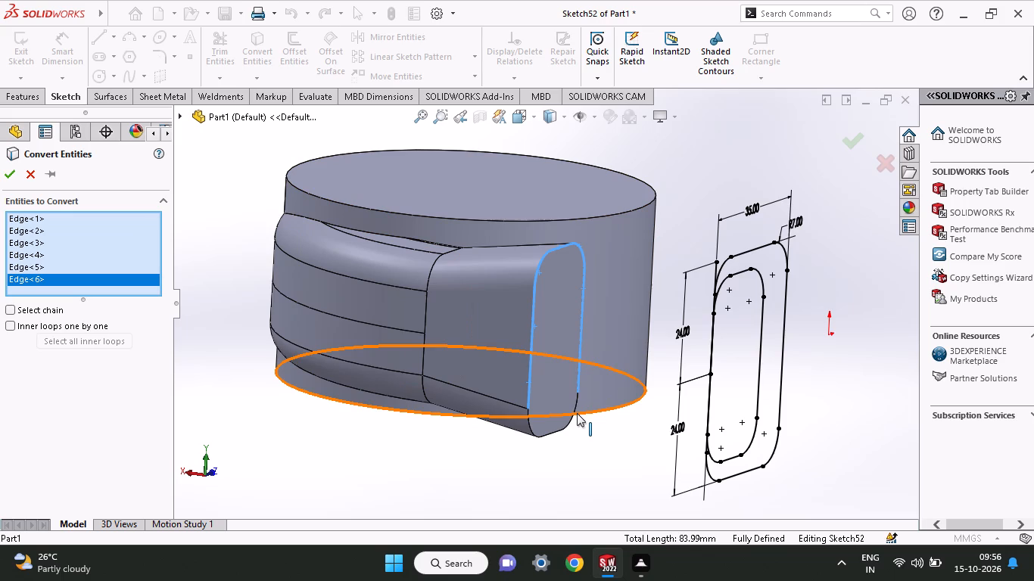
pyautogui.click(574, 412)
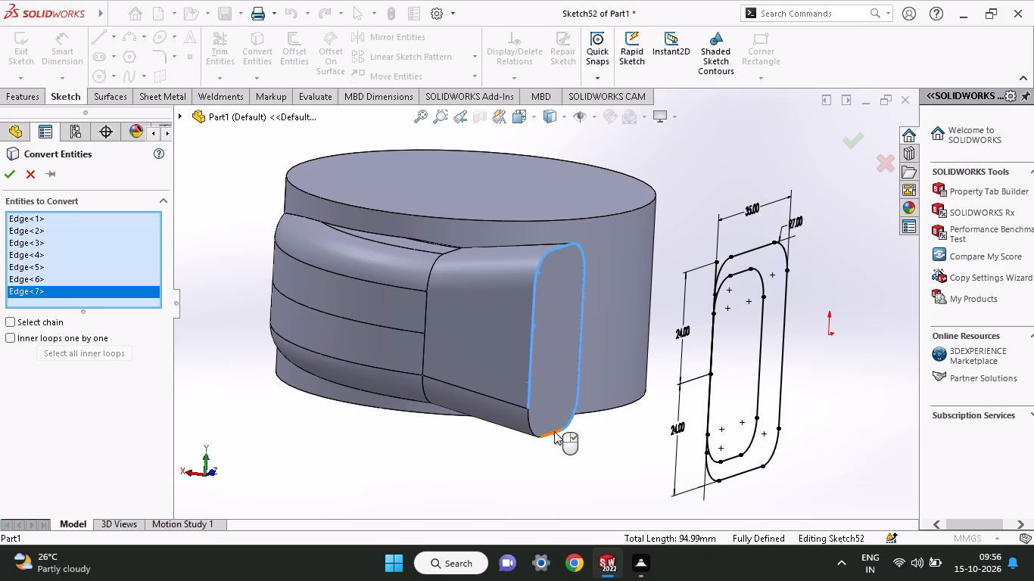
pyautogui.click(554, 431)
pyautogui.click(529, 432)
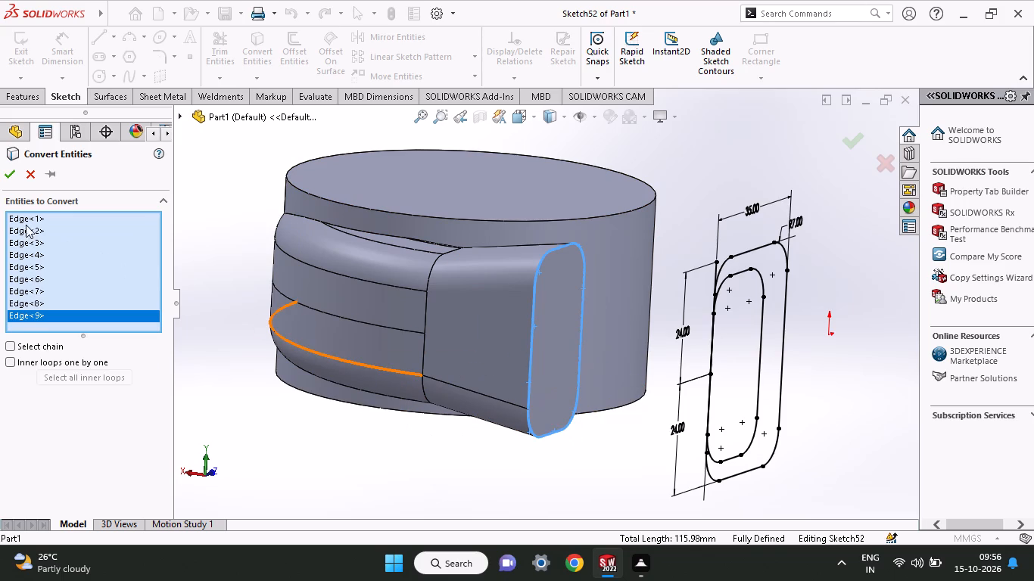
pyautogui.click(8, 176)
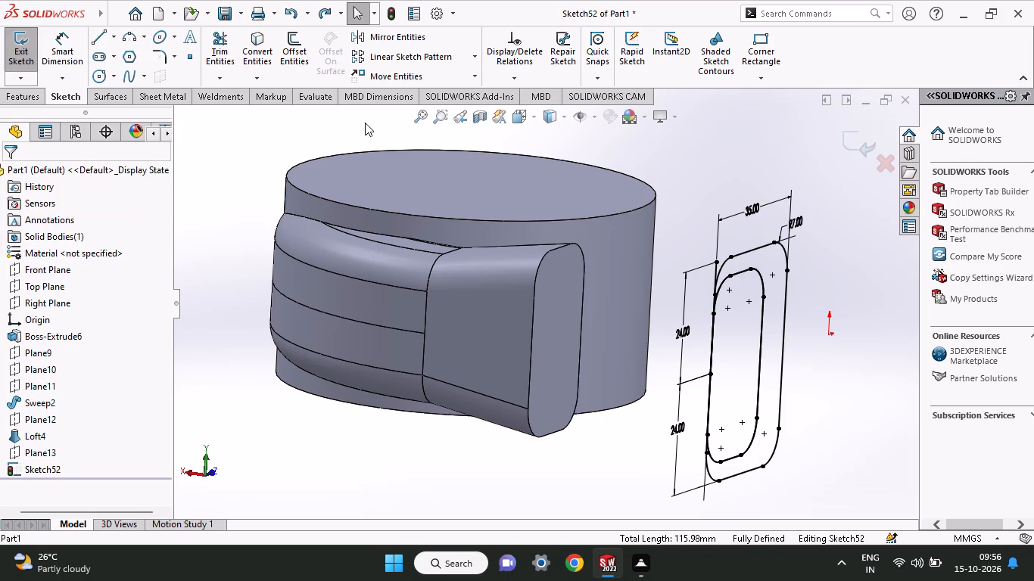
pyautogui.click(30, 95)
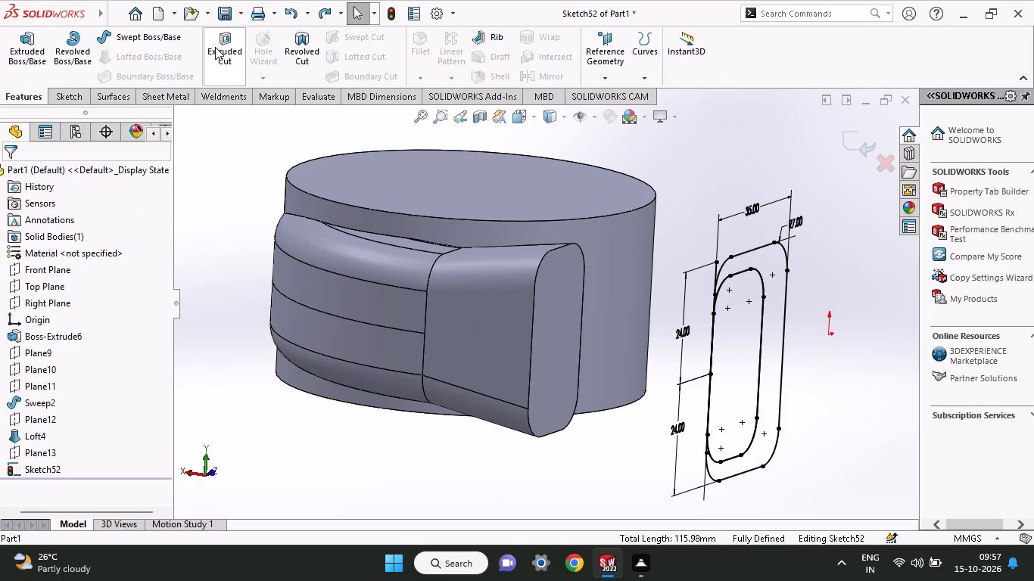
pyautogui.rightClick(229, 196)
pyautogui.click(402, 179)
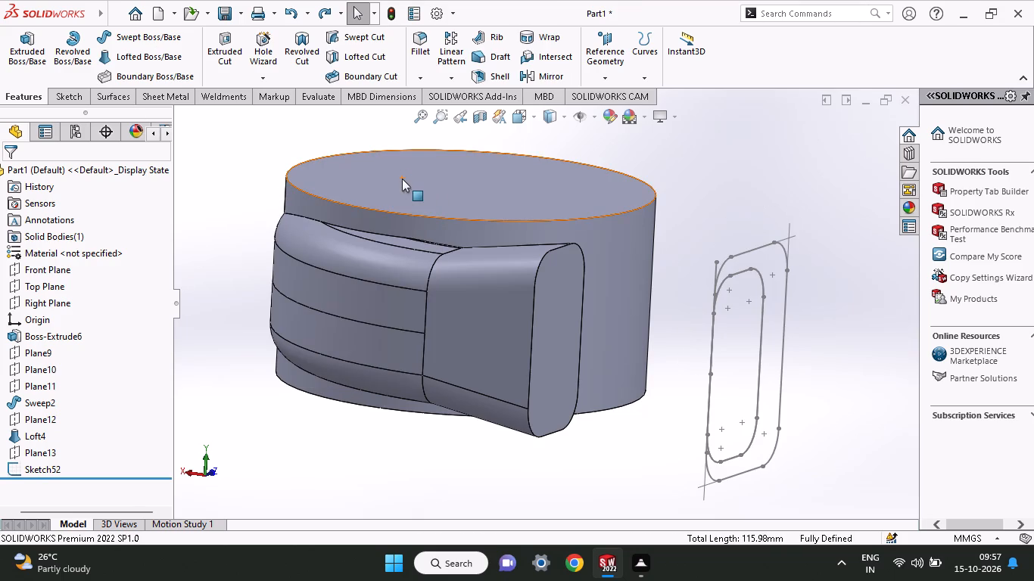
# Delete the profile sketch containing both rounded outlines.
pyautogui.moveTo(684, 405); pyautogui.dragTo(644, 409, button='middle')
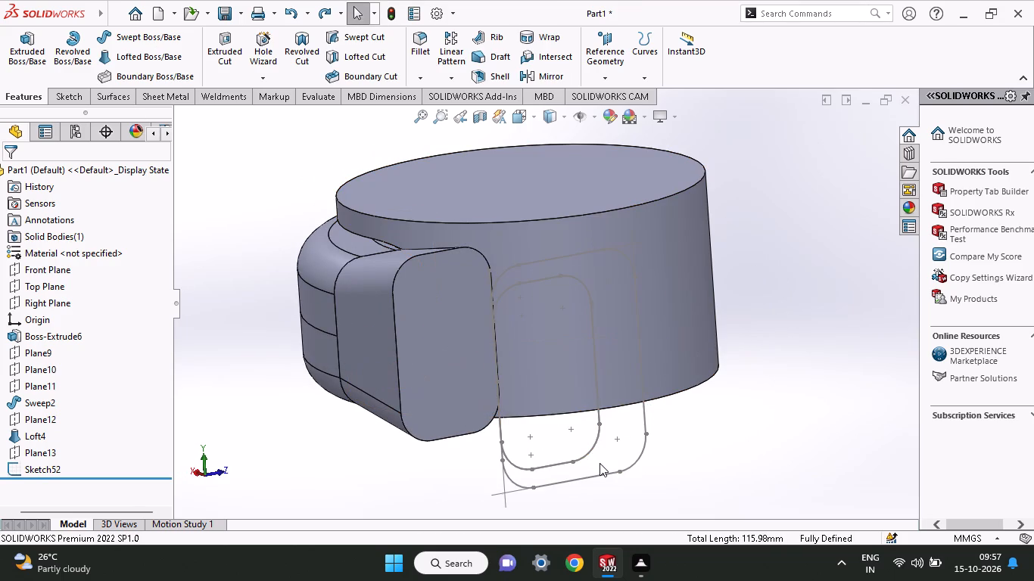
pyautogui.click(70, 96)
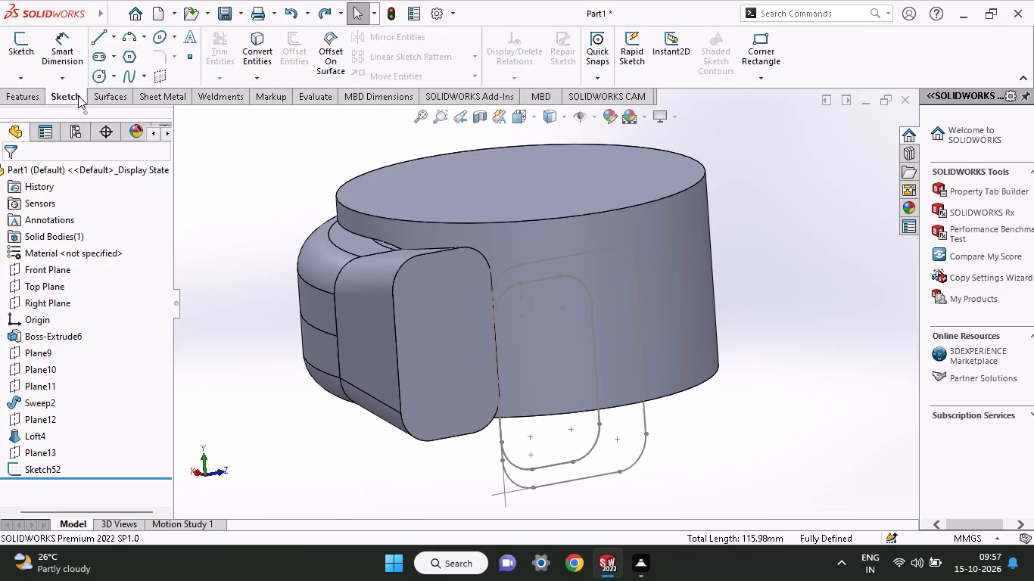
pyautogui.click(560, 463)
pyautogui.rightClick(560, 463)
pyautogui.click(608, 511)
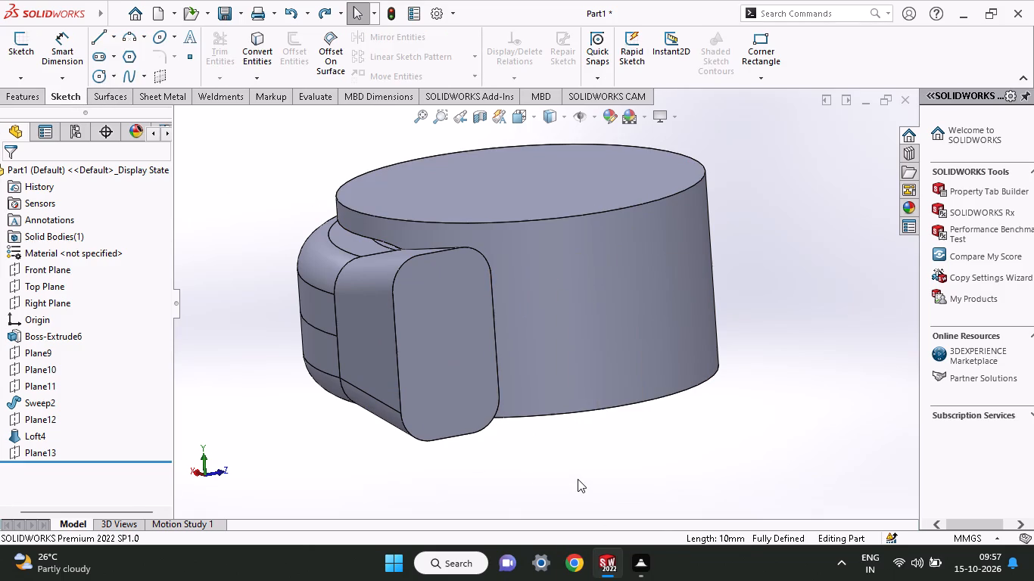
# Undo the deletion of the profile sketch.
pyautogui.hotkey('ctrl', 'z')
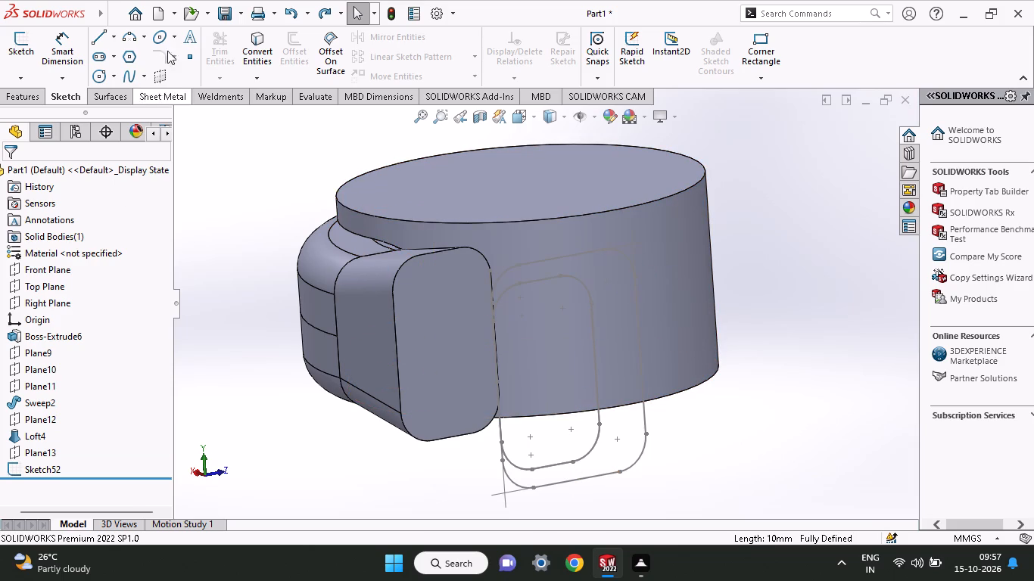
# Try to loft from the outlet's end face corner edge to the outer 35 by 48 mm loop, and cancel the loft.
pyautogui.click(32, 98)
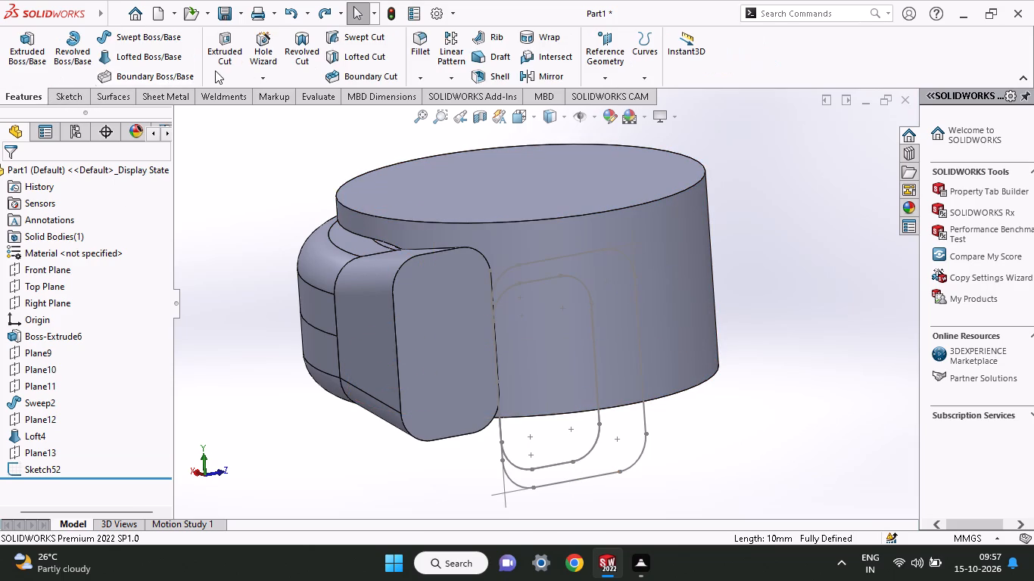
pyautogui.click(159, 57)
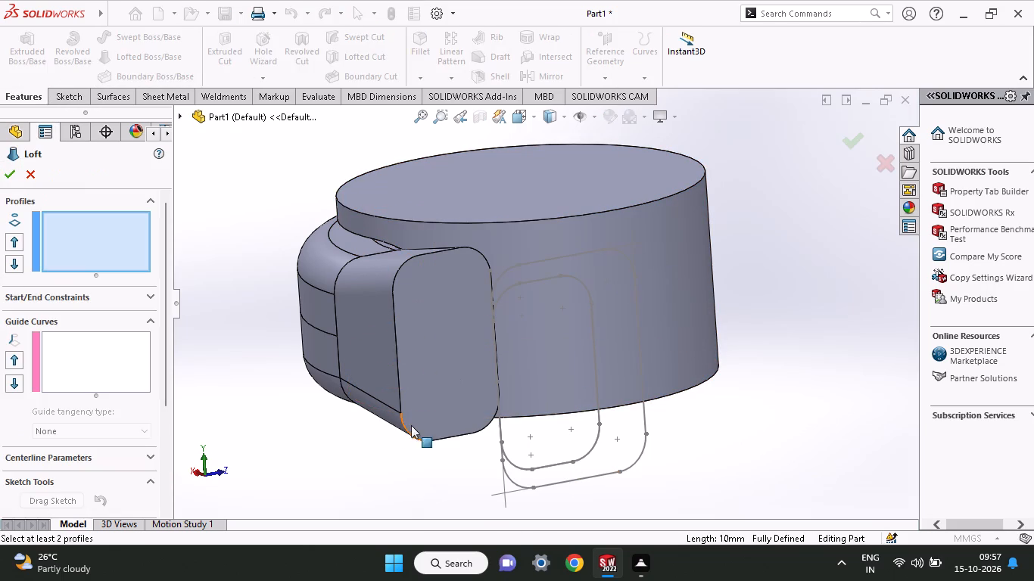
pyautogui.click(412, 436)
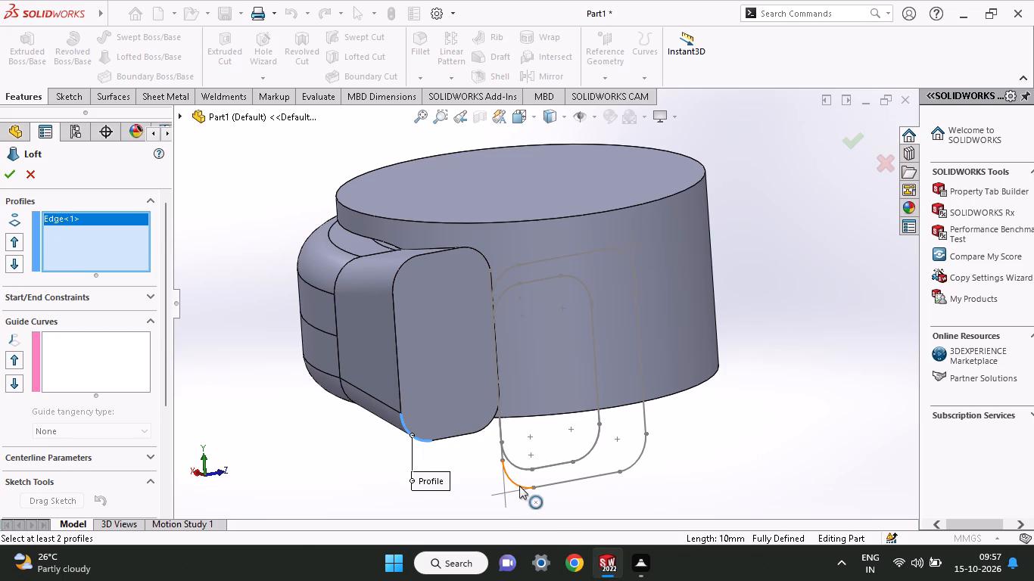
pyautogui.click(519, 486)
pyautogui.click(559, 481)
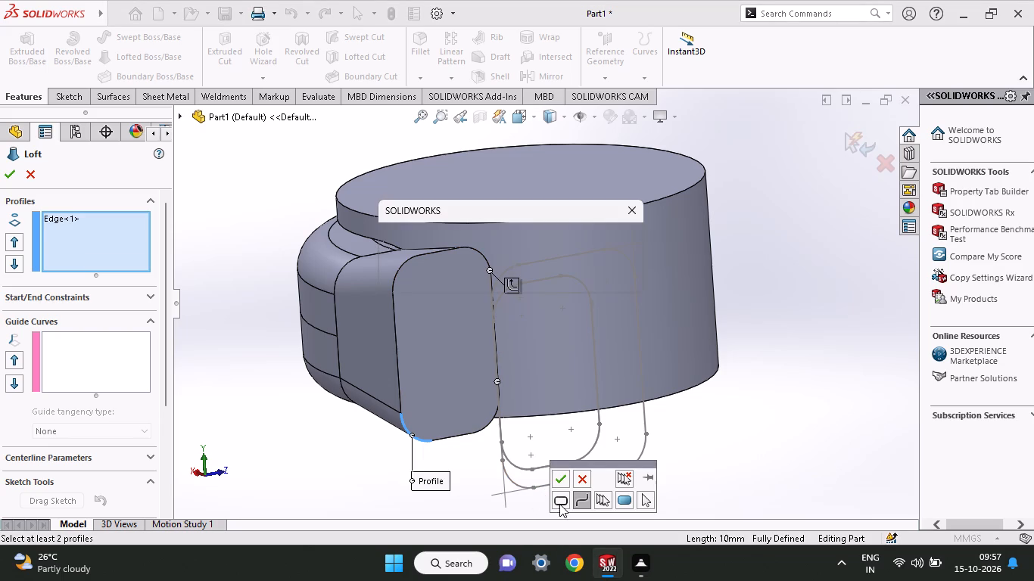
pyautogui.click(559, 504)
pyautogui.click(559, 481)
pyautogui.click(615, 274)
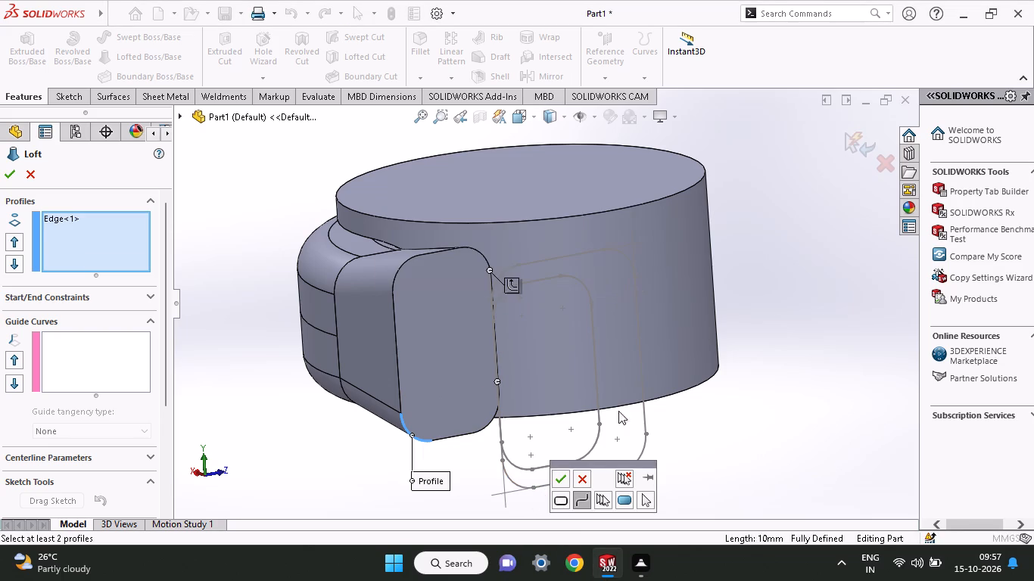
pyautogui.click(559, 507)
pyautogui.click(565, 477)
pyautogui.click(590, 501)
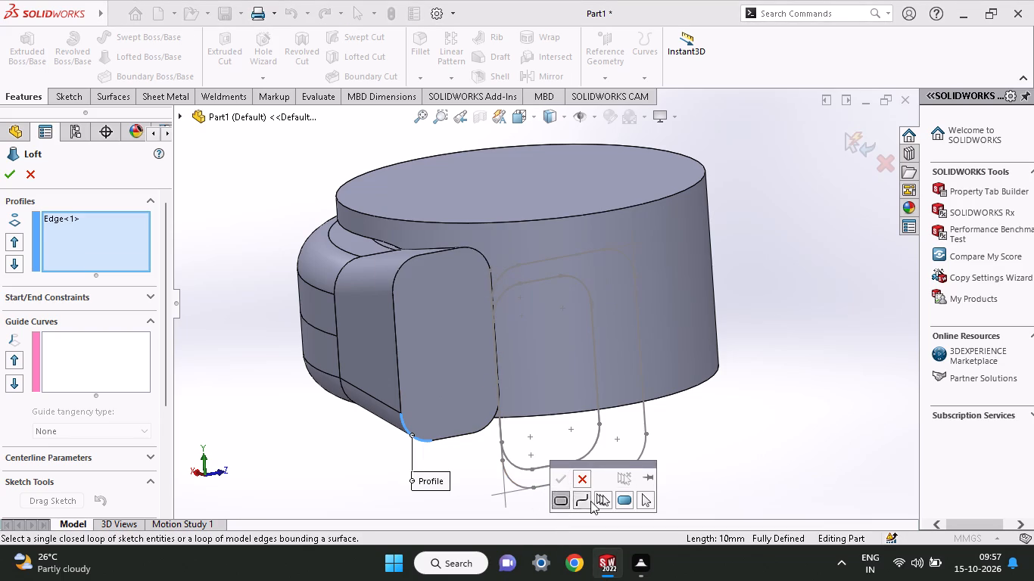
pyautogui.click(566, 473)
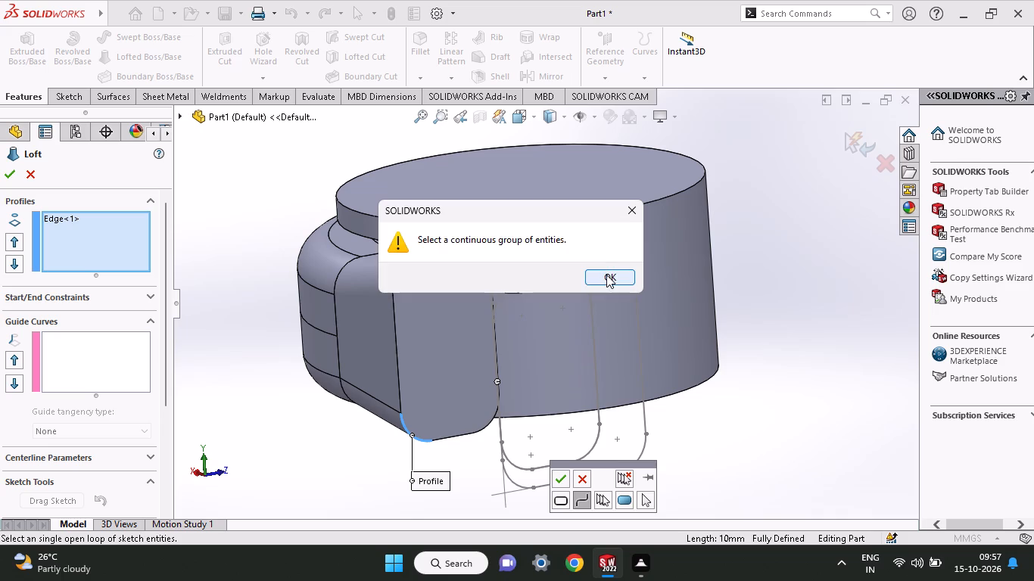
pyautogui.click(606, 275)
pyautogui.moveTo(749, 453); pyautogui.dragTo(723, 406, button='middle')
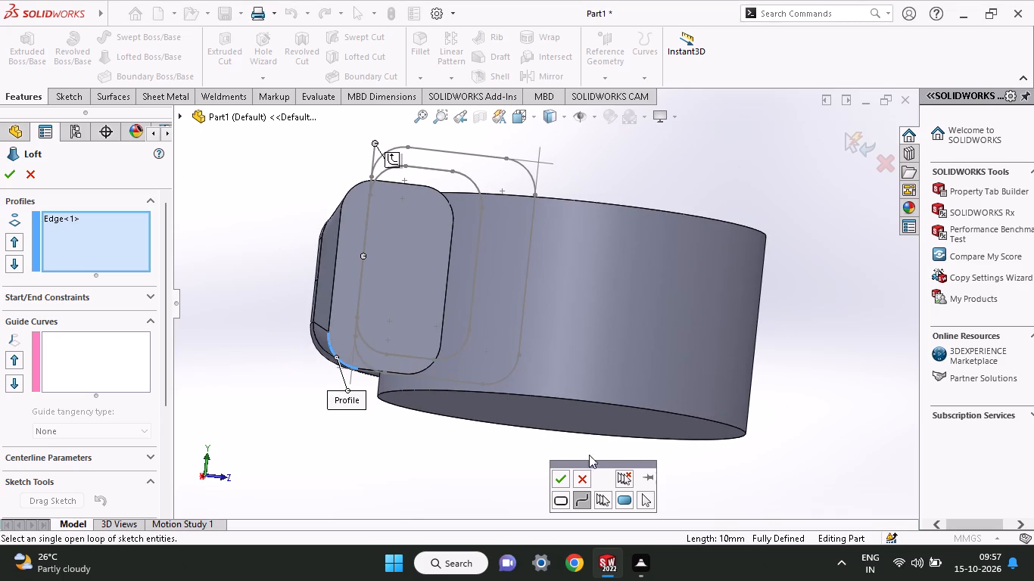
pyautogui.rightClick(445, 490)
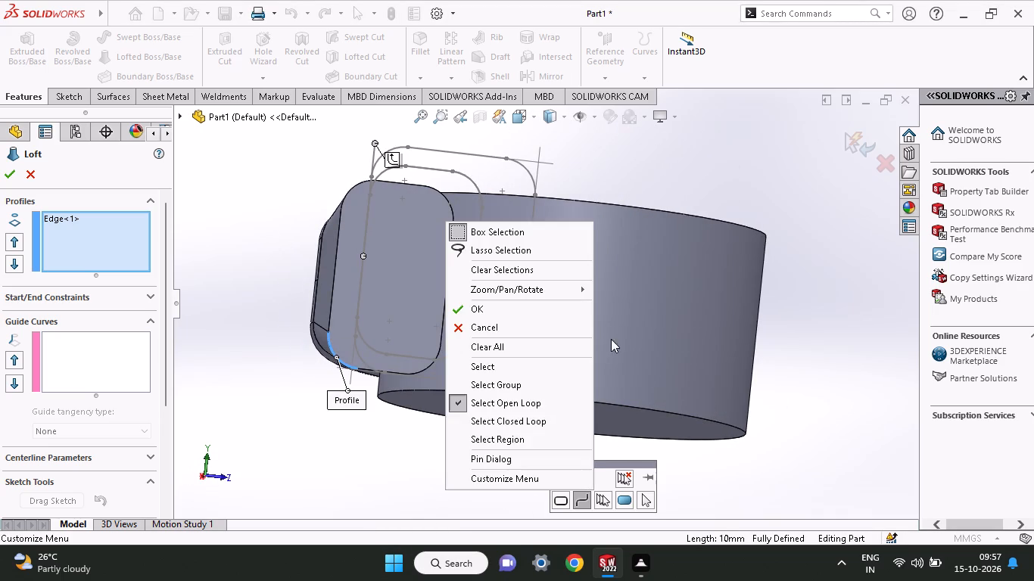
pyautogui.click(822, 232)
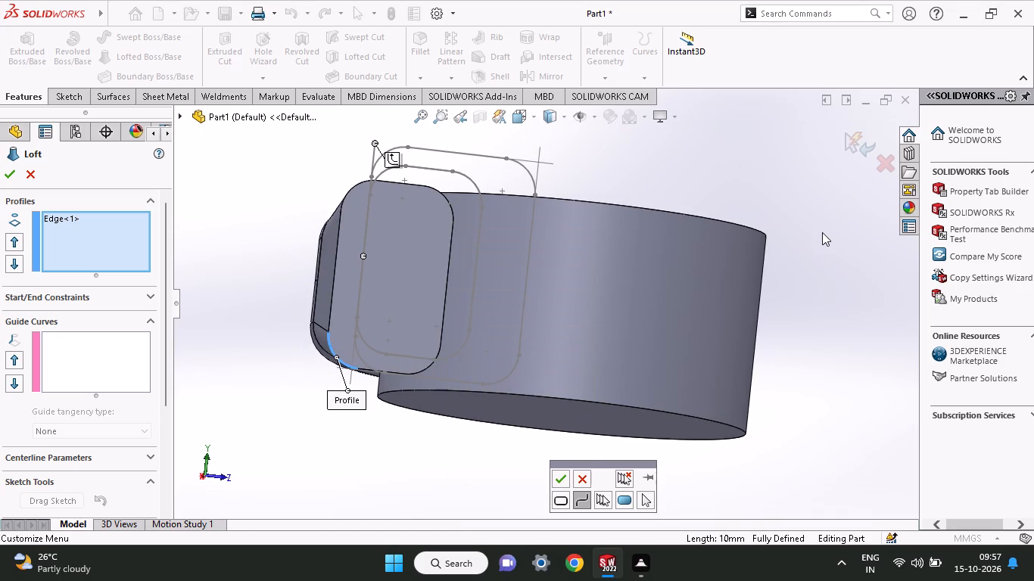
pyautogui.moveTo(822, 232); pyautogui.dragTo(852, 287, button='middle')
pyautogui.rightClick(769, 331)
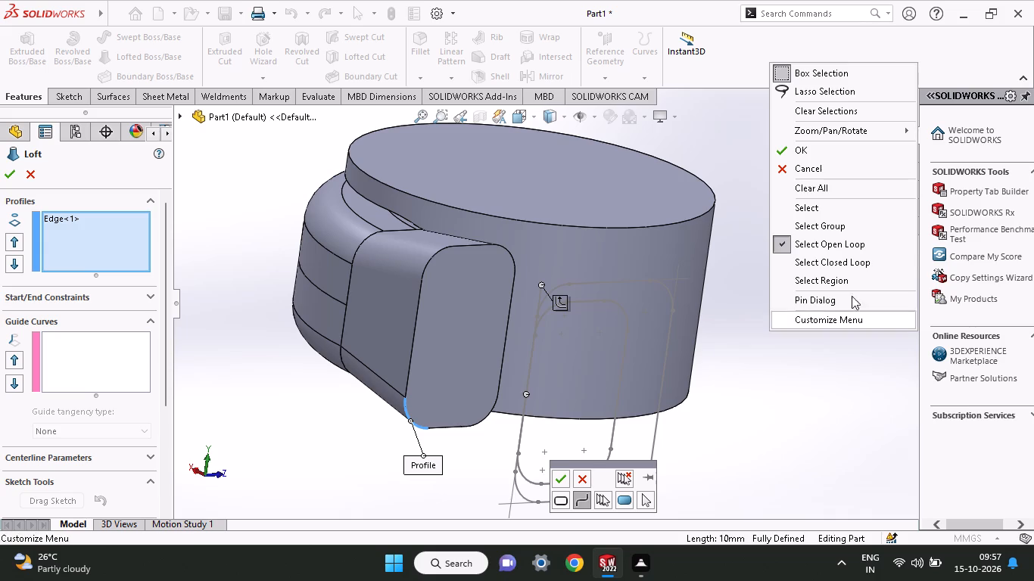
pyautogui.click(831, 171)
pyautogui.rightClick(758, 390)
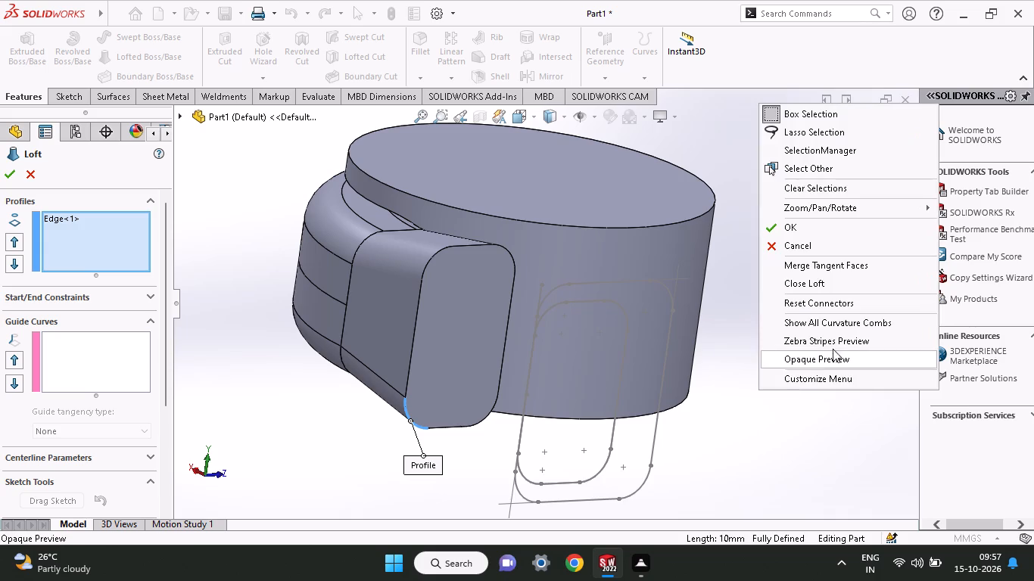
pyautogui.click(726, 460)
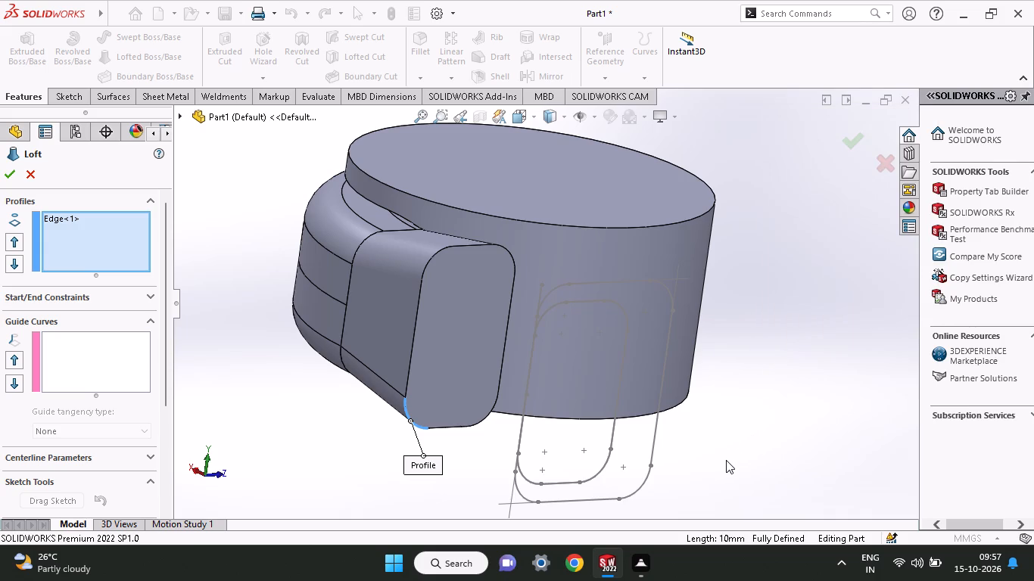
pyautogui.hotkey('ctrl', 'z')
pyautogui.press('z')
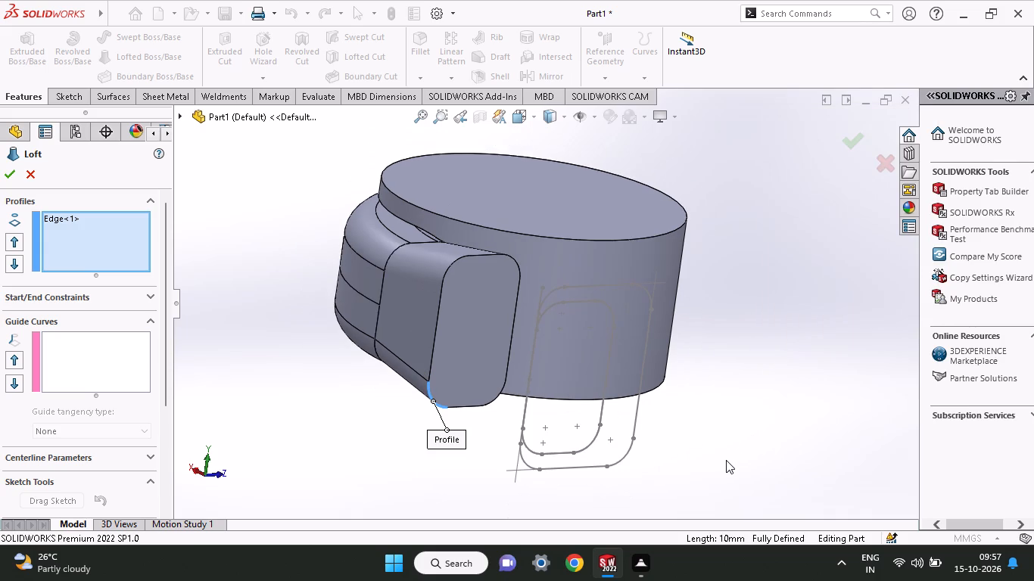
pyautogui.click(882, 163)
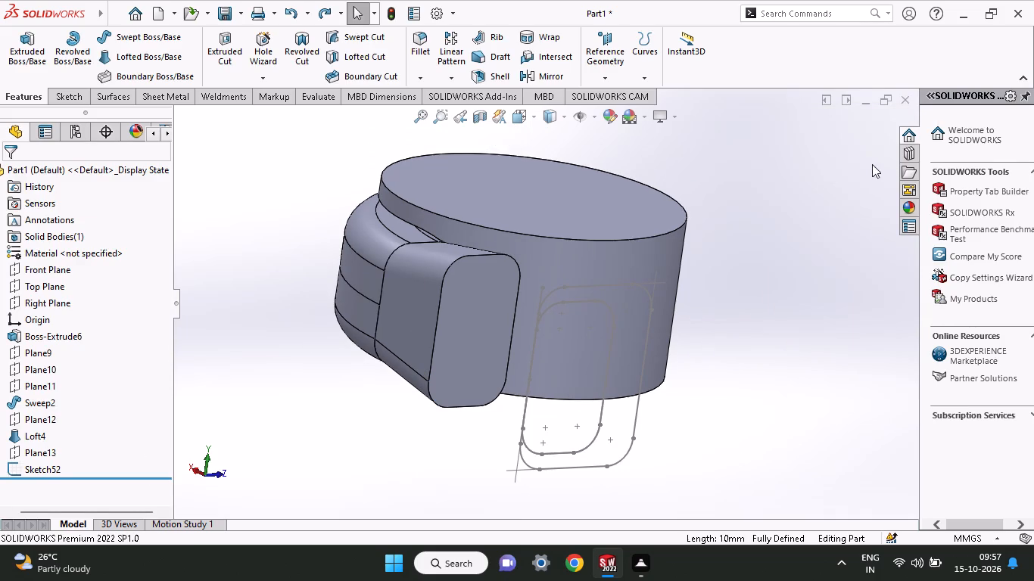
# Delete the offset profile sketch containing both rounded outlines.
pyautogui.click(559, 451)
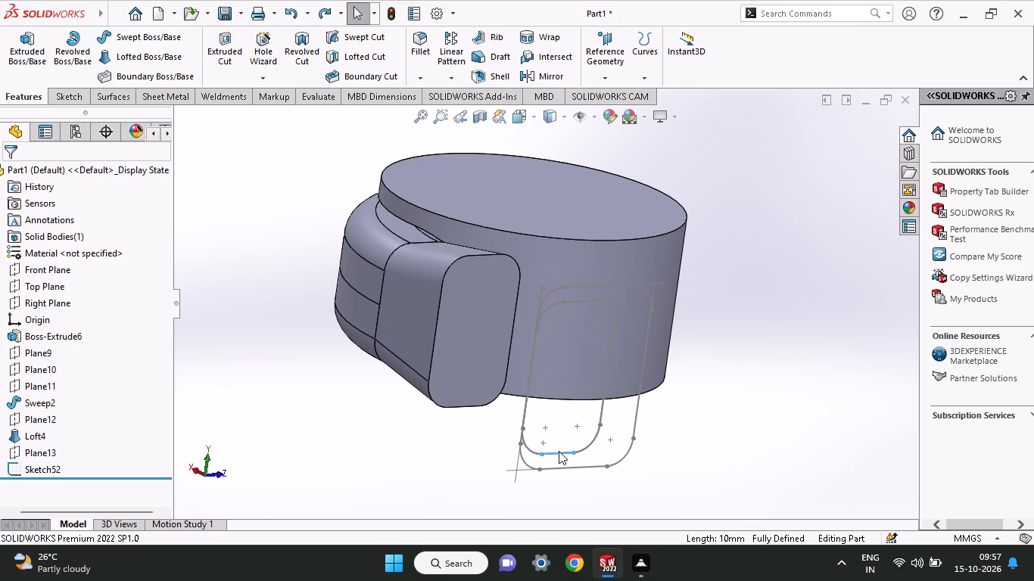
pyautogui.rightClick(503, 453)
pyautogui.click(547, 512)
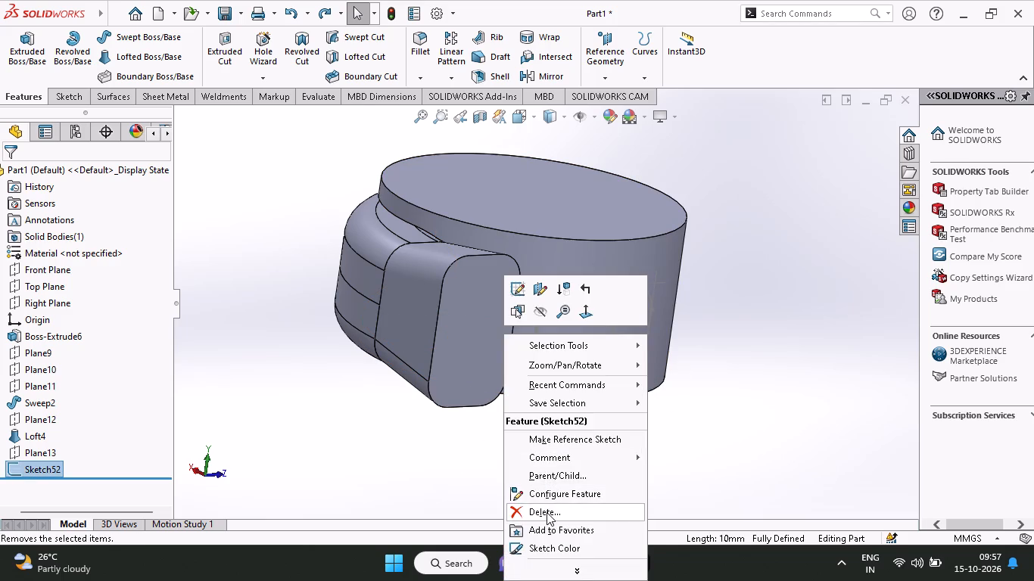
# Create a reference plane offset 42 mm from the outlet's end face.
pyautogui.click(462, 309)
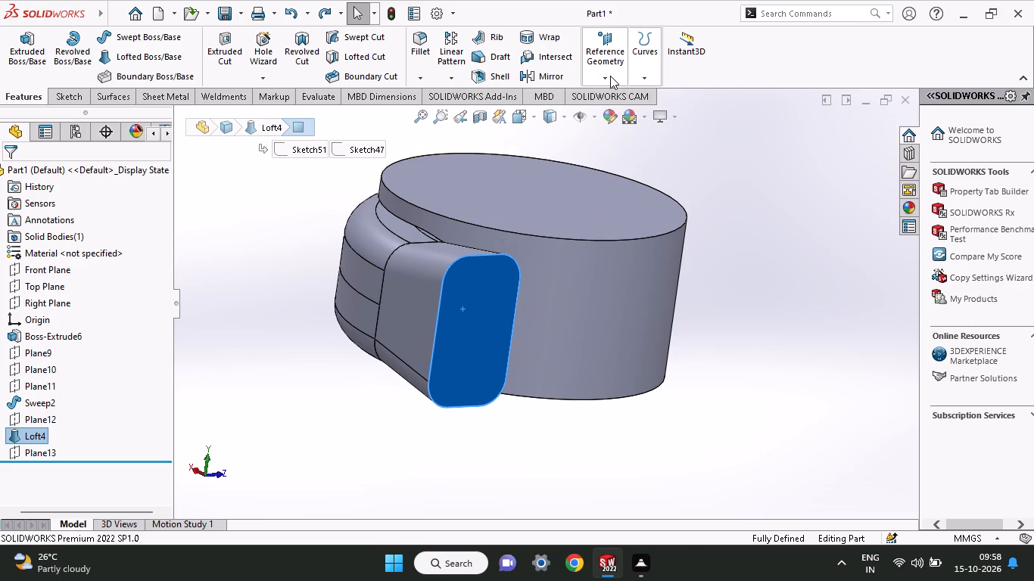
pyautogui.click(610, 76)
pyautogui.click(628, 104)
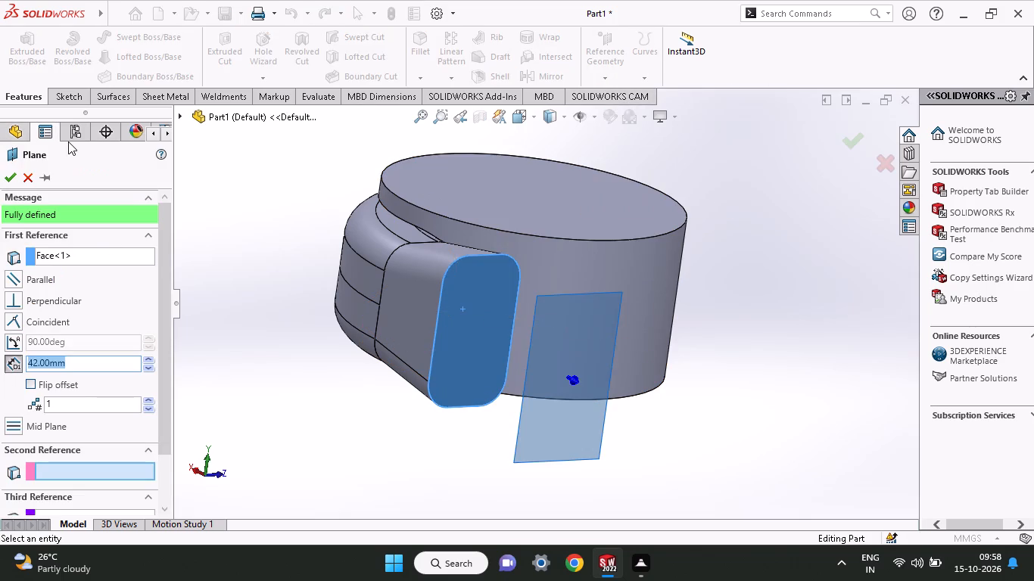
pyautogui.click(17, 176)
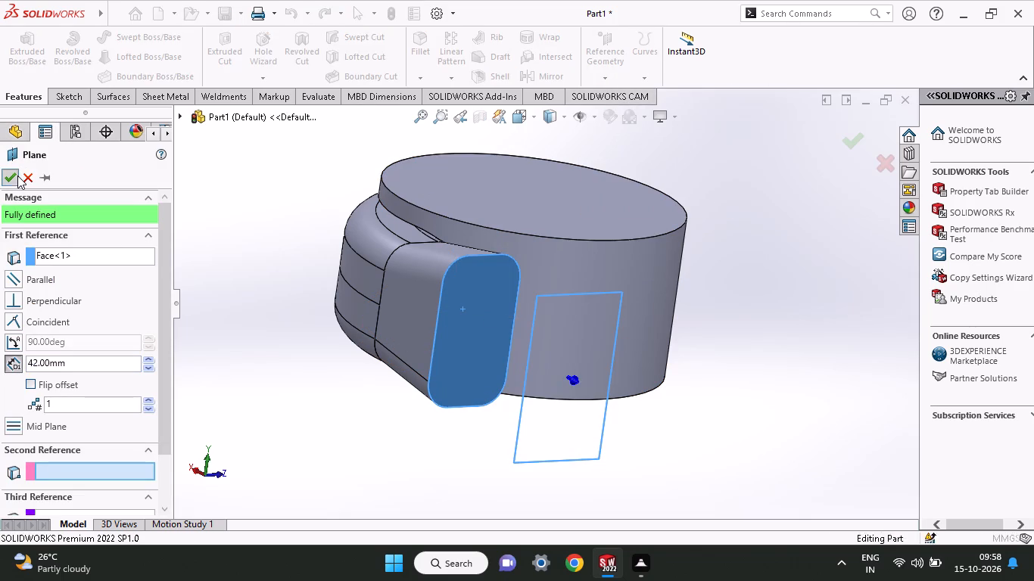
# On the new plane, sketch a vertical line about 30 mm up from the outlet's outer side edge midpoint, then about 53 mm back down.
pyautogui.click(557, 418)
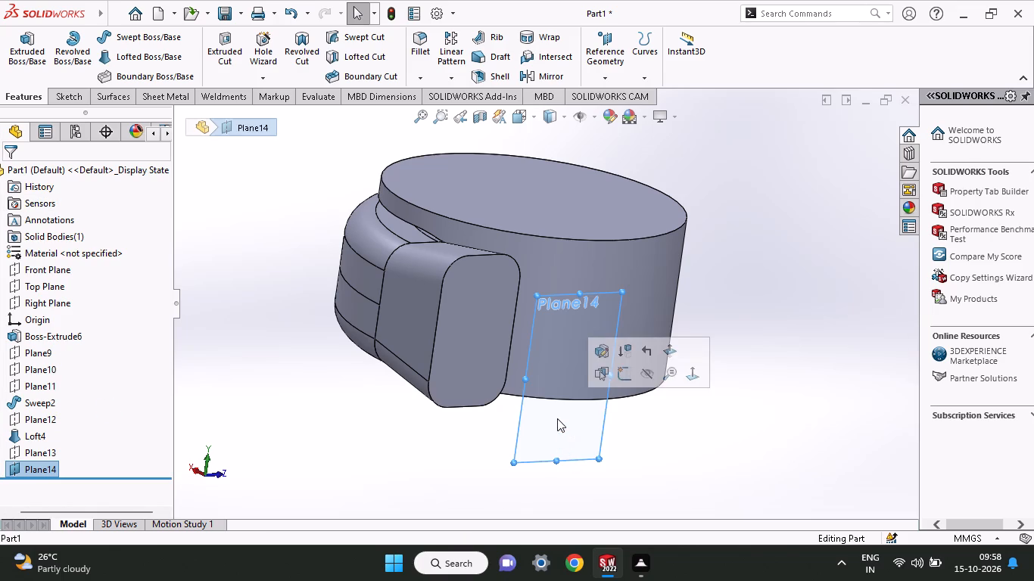
pyautogui.click(625, 377)
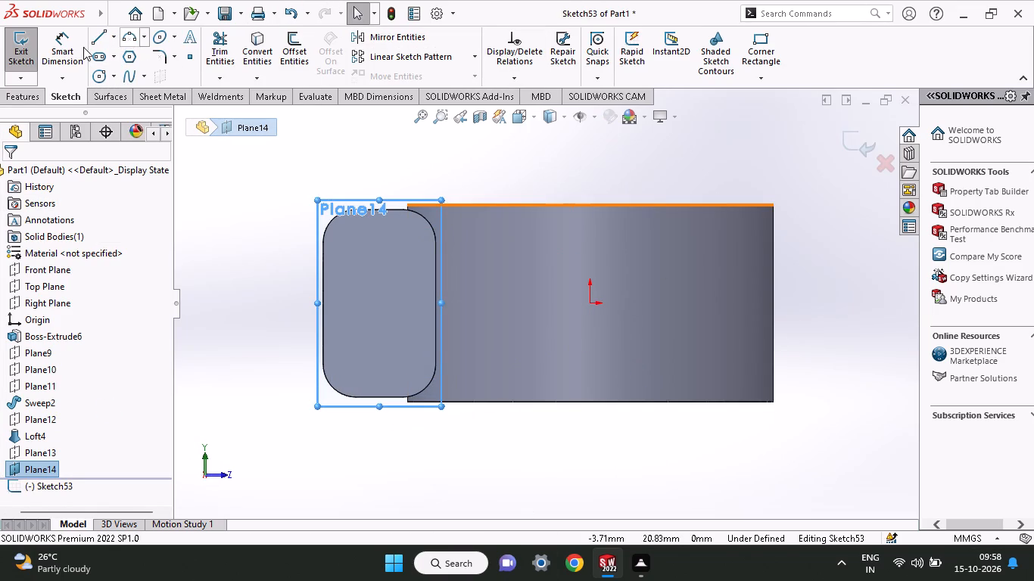
pyautogui.click(95, 31)
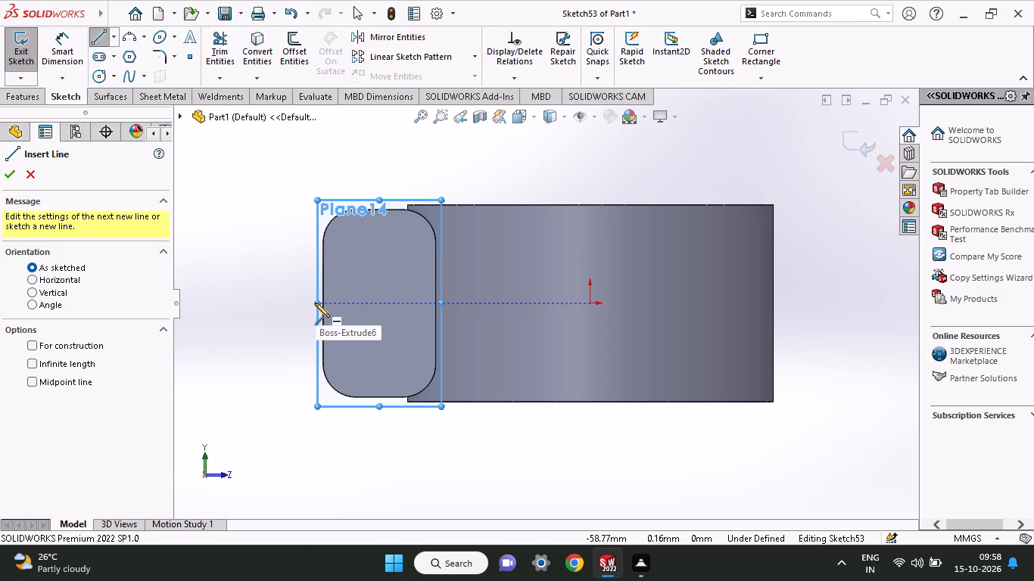
pyautogui.click(322, 302)
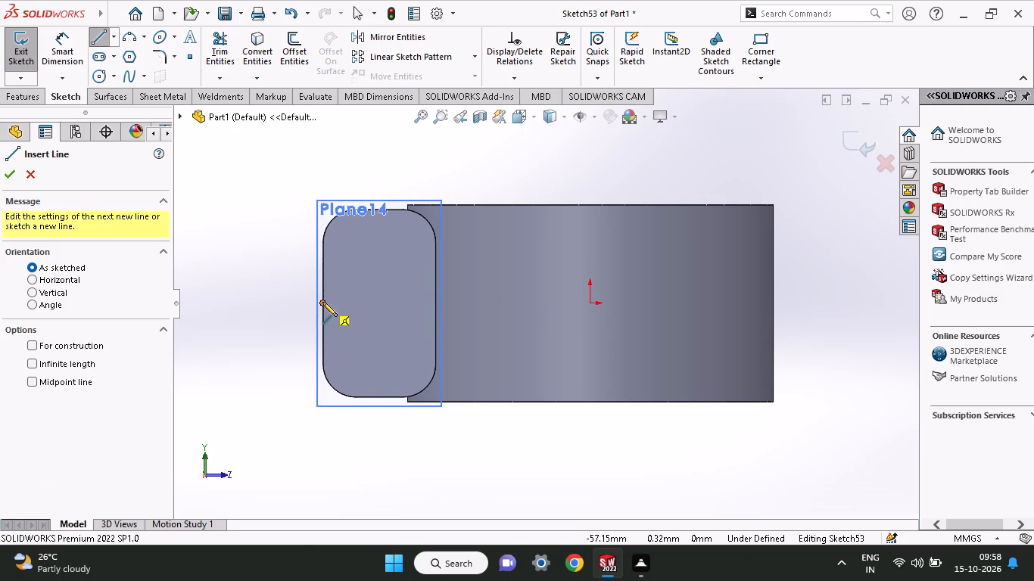
pyautogui.click(327, 162)
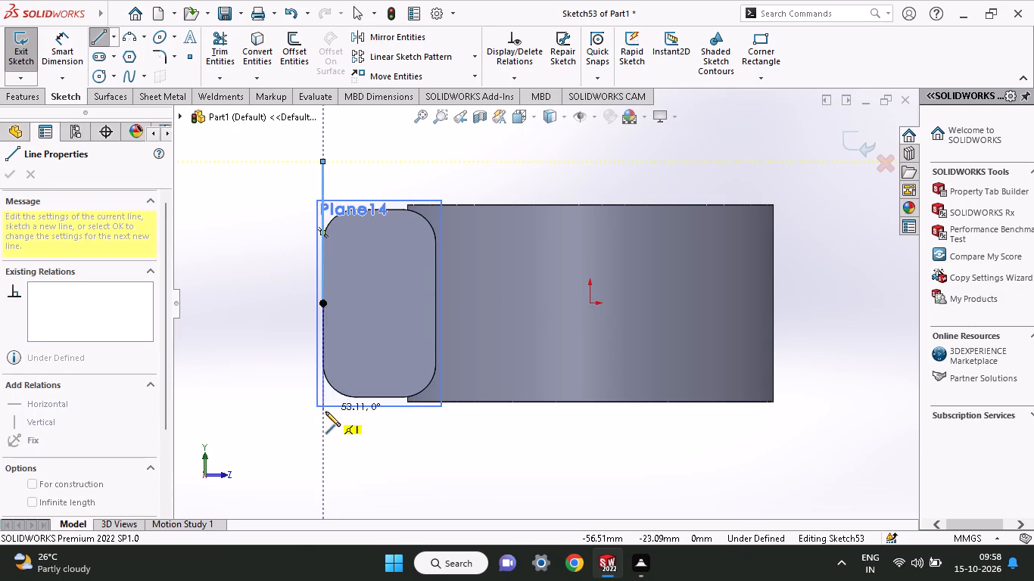
pyautogui.click(325, 412)
pyautogui.rightClick(274, 328)
pyautogui.click(307, 339)
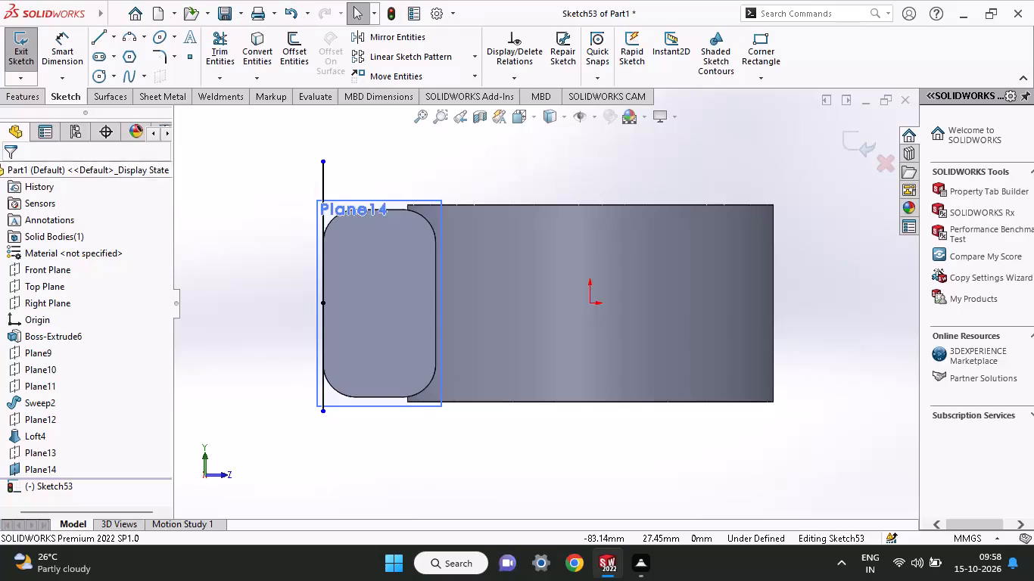
# Dimension the upper and lower ends of the vertical lines at 24 mm each from the outlet edge's midpoint.
pyautogui.click(61, 56)
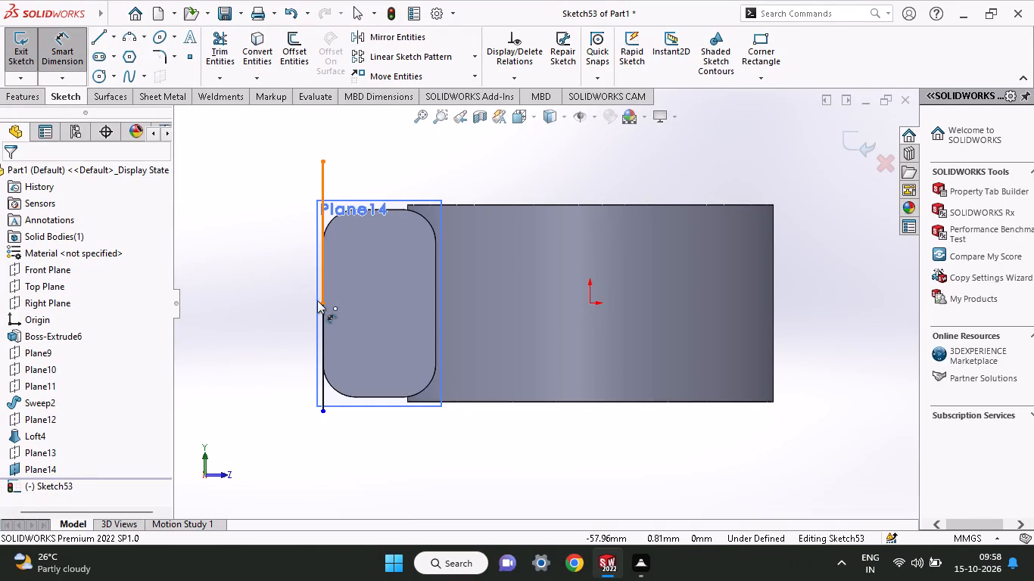
pyautogui.click(319, 303)
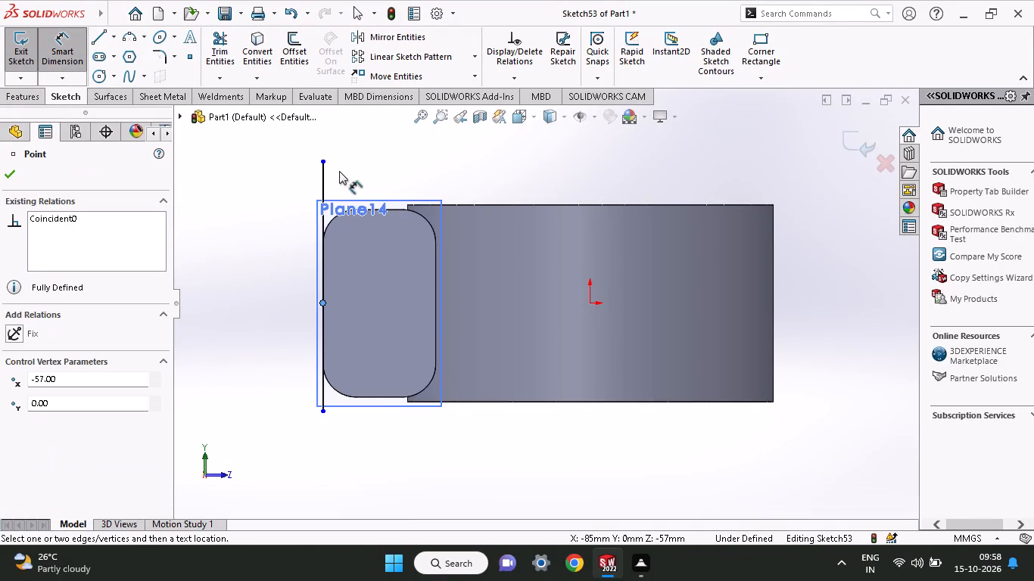
pyautogui.click(326, 159)
pyautogui.click(273, 216)
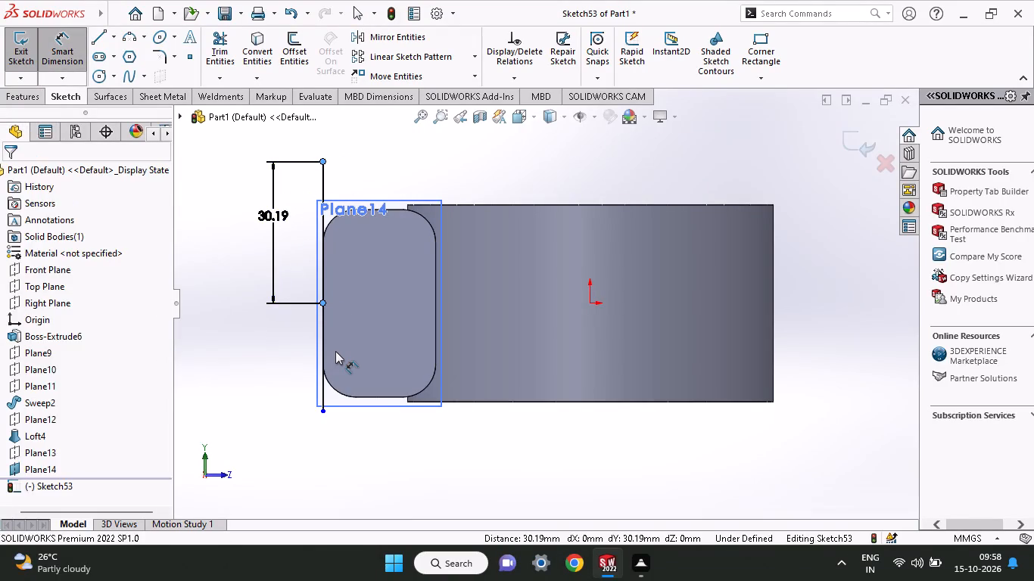
pyautogui.write('24')
pyautogui.press('Return')
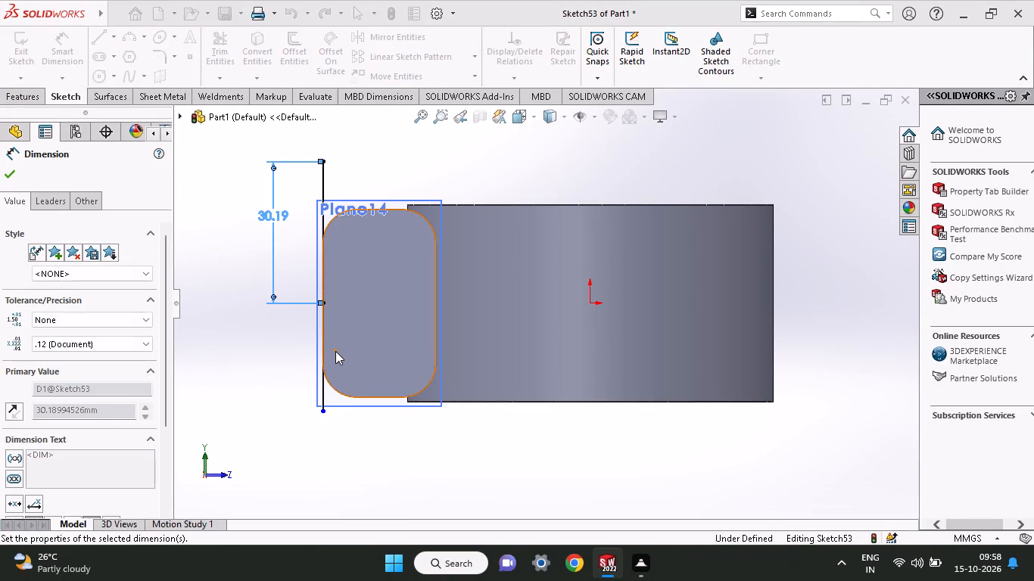
pyautogui.click(322, 415)
pyautogui.click(323, 307)
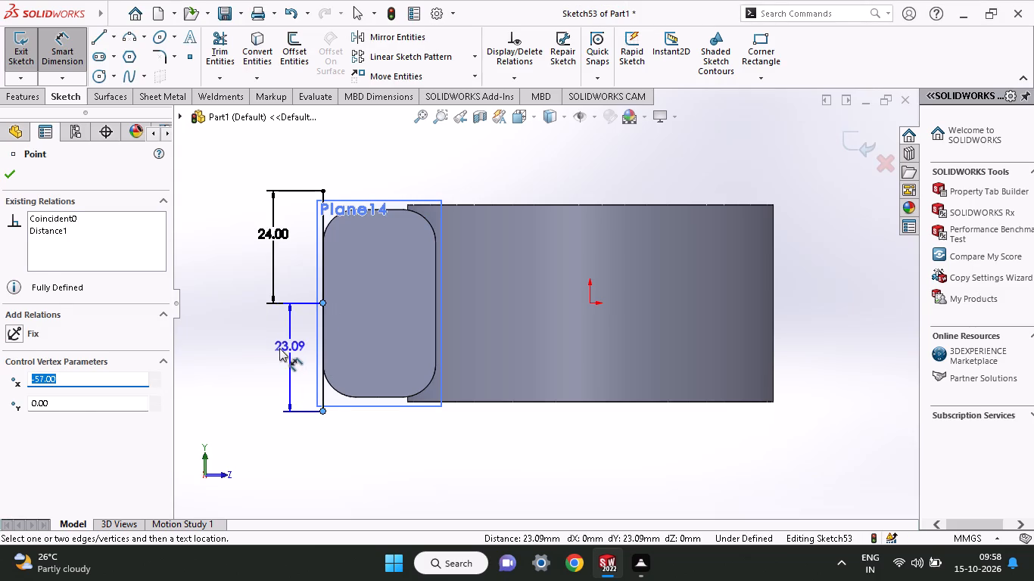
pyautogui.click(274, 350)
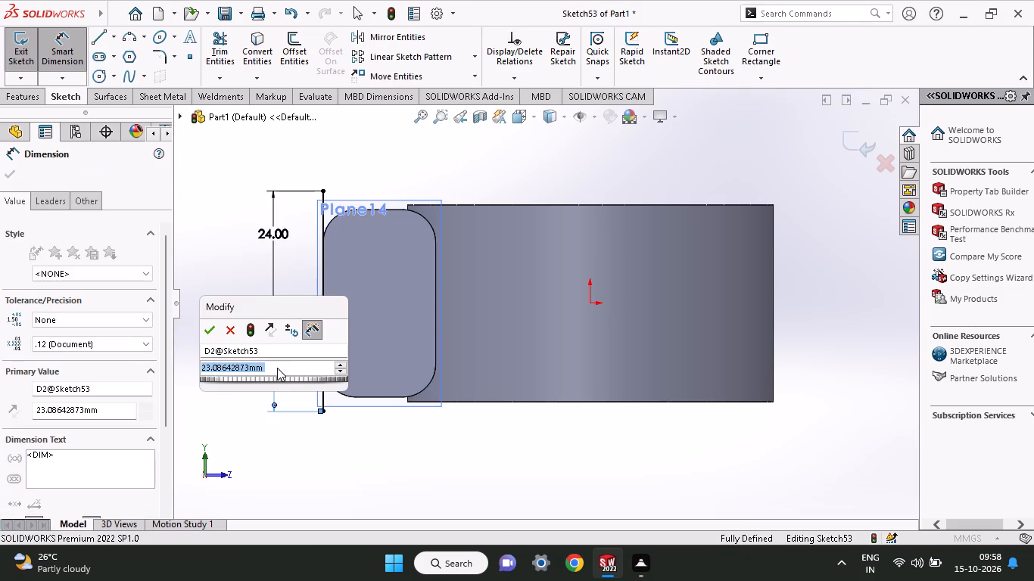
pyautogui.write('24')
pyautogui.press('Return')
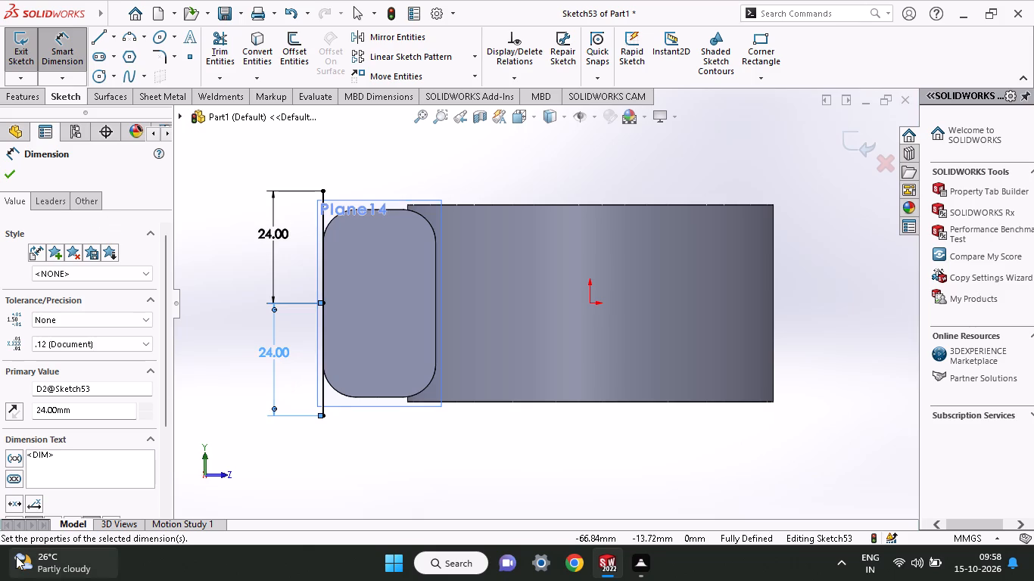
pyautogui.click(11, 163)
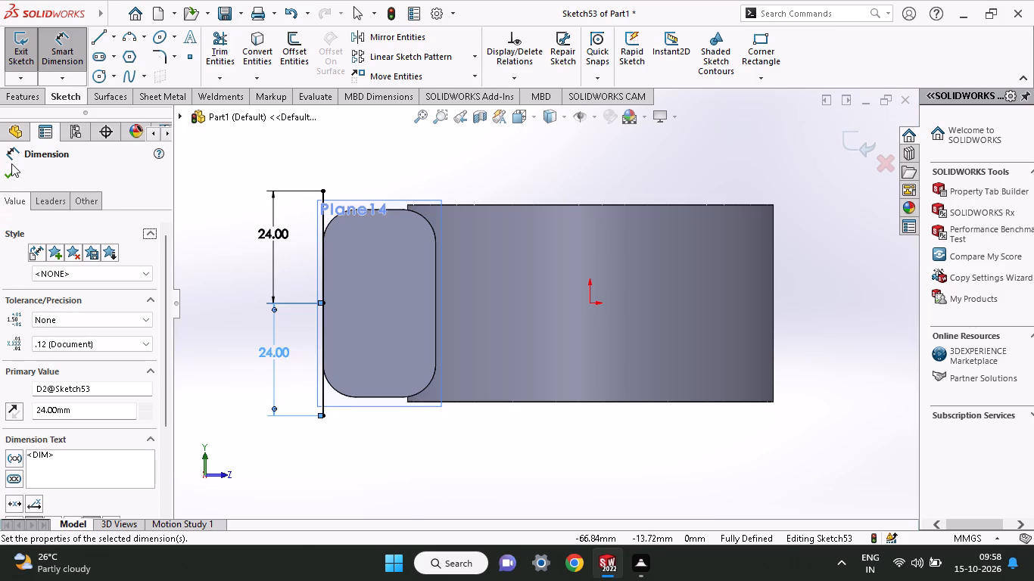
pyautogui.click(2, 174)
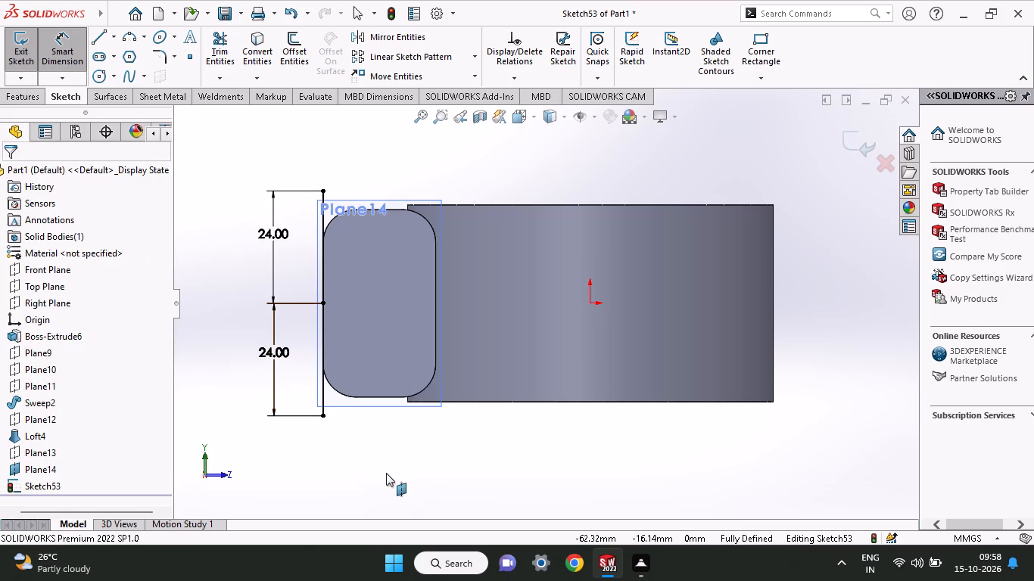
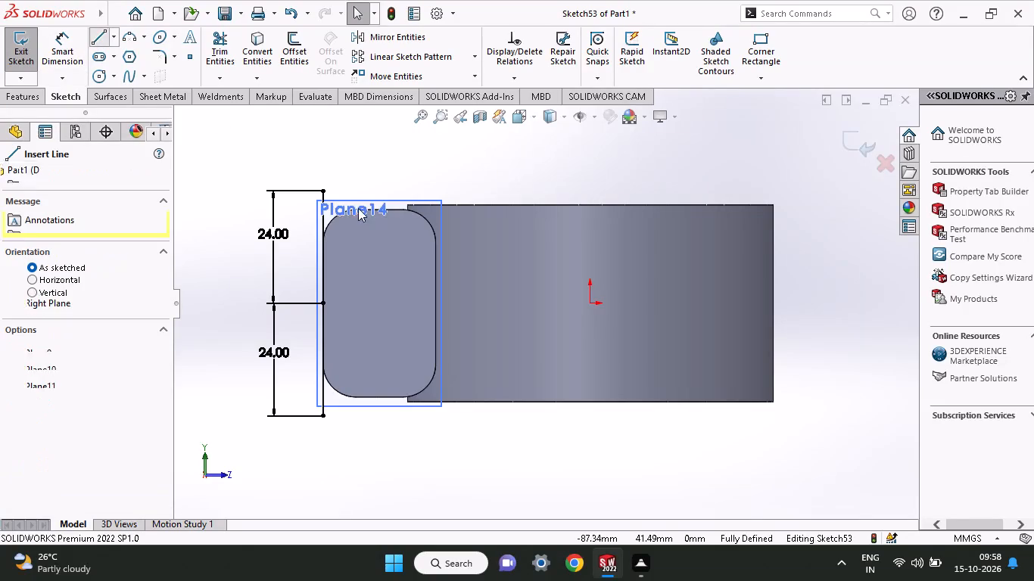
# Sketch a horizontal line from the upper end of the vertical line, above the rounded end face, and dimension it 35 mm.
pyautogui.click(322, 194)
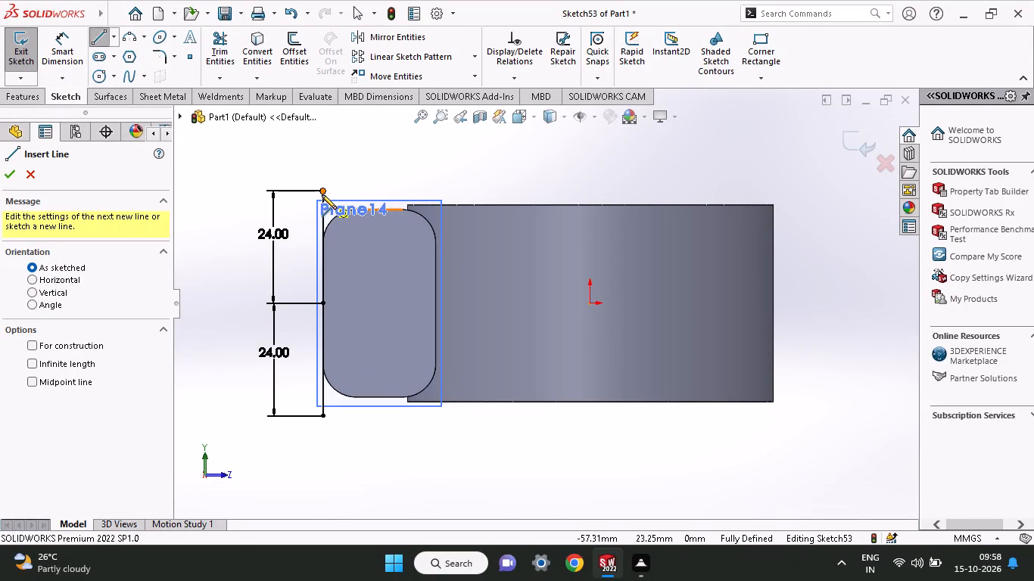
pyautogui.click(432, 190)
pyautogui.rightClick(445, 176)
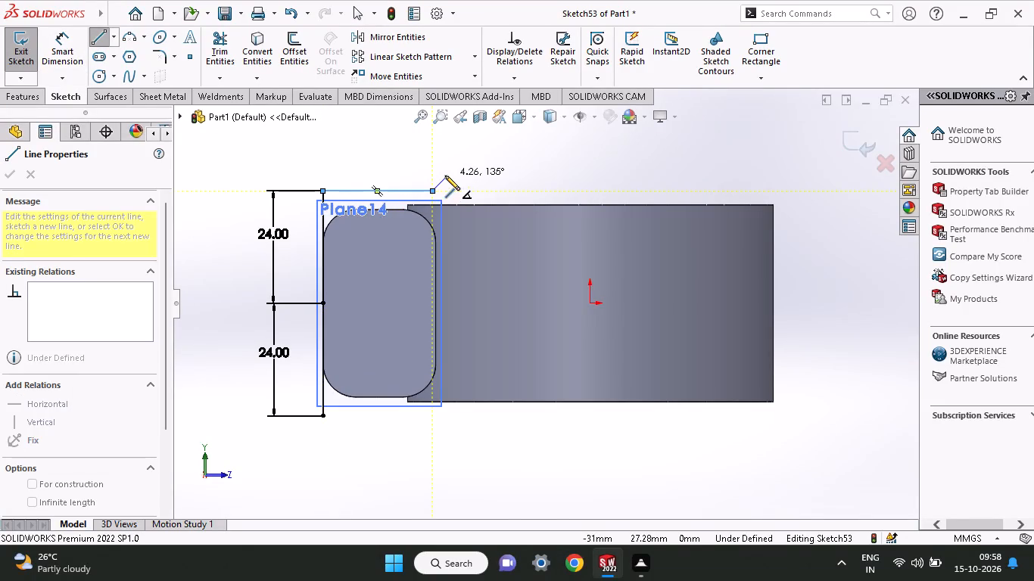
pyautogui.click(481, 191)
pyautogui.click(70, 45)
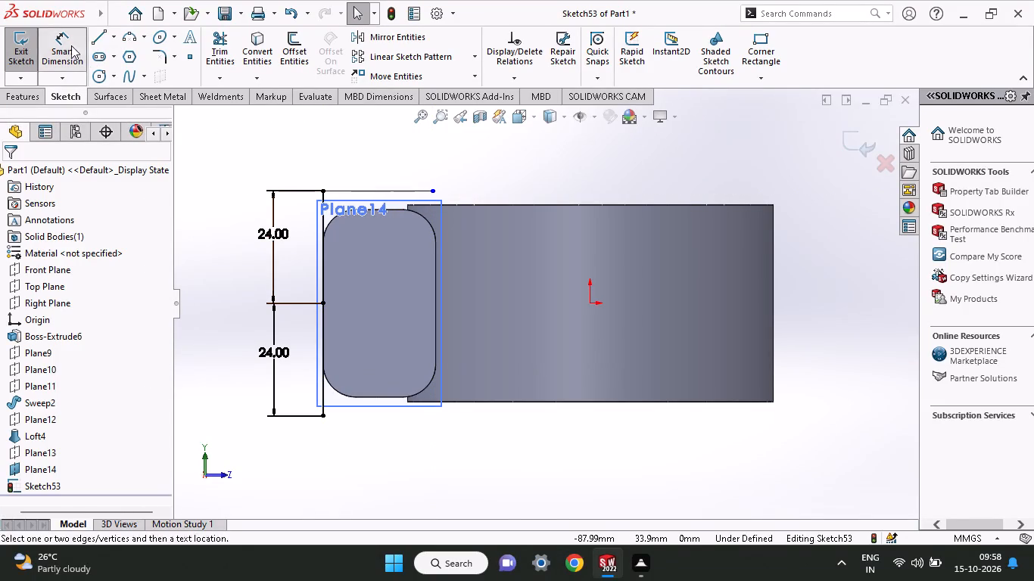
pyautogui.click(355, 188)
pyautogui.click(360, 159)
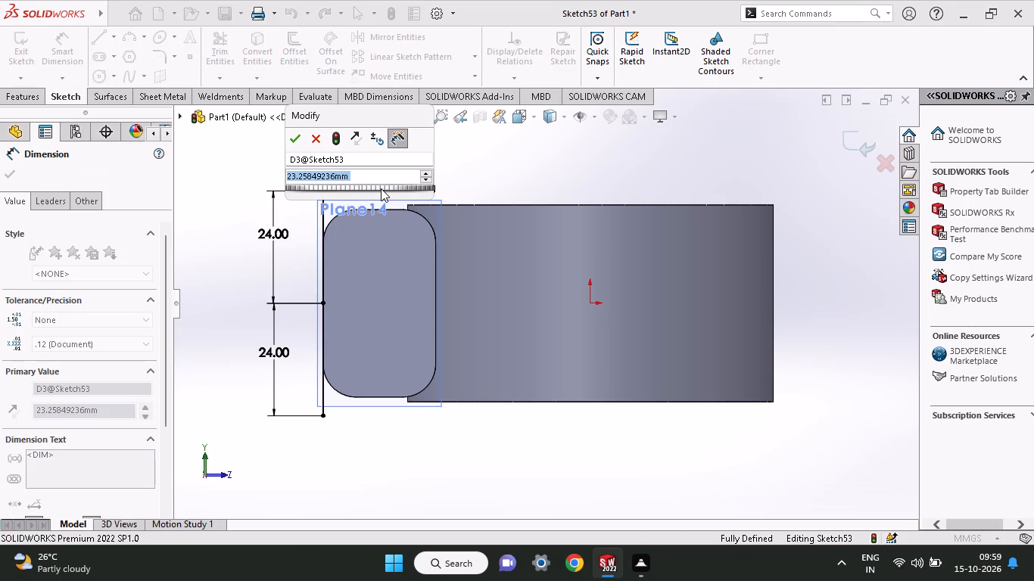
pyautogui.write('35')
pyautogui.press('Return')
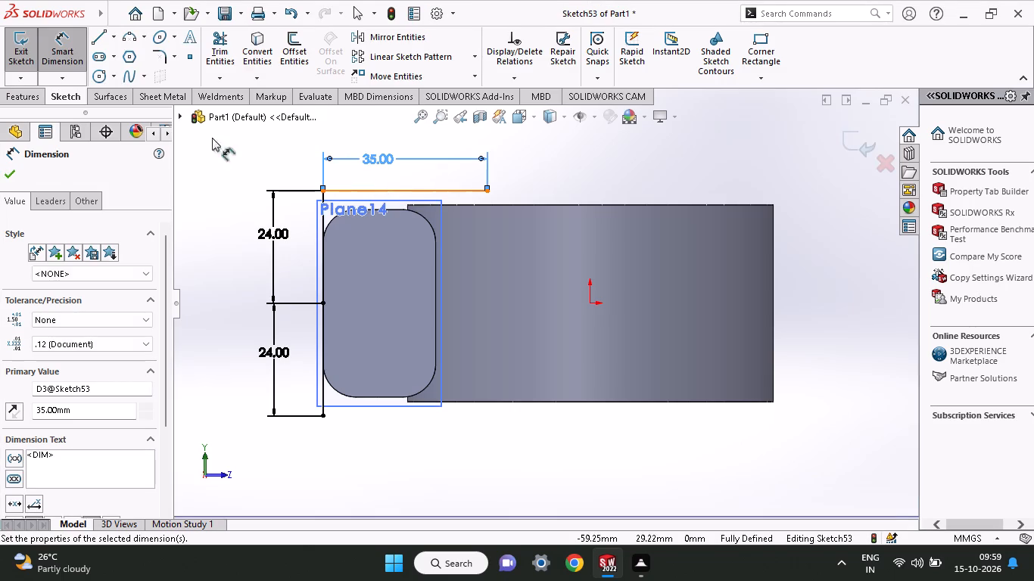
# Close the rectangle with a 48 mm vertical line and a 35 mm horizontal line back to the vertical line's lower end.
pyautogui.click(95, 36)
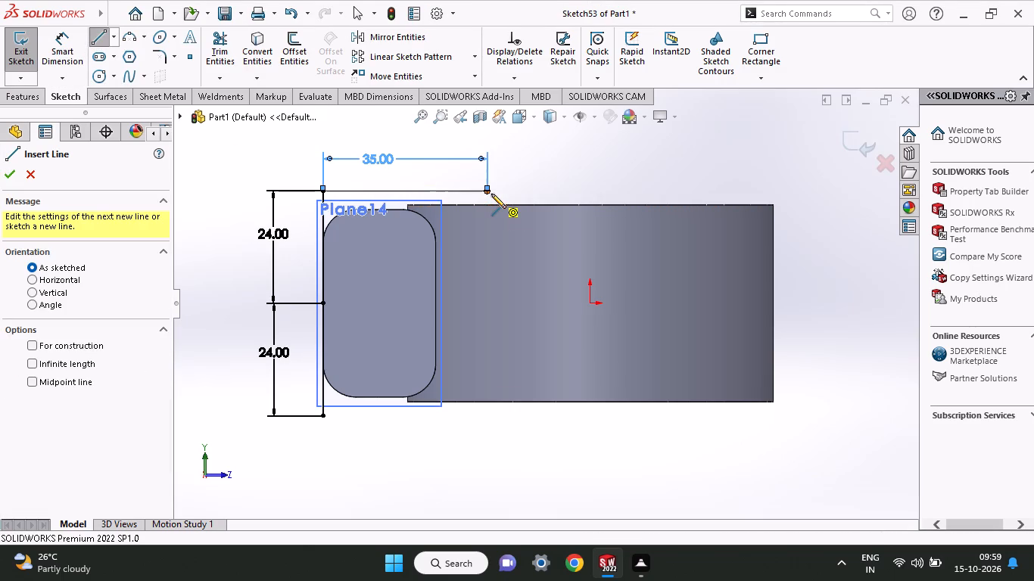
pyautogui.click(485, 193)
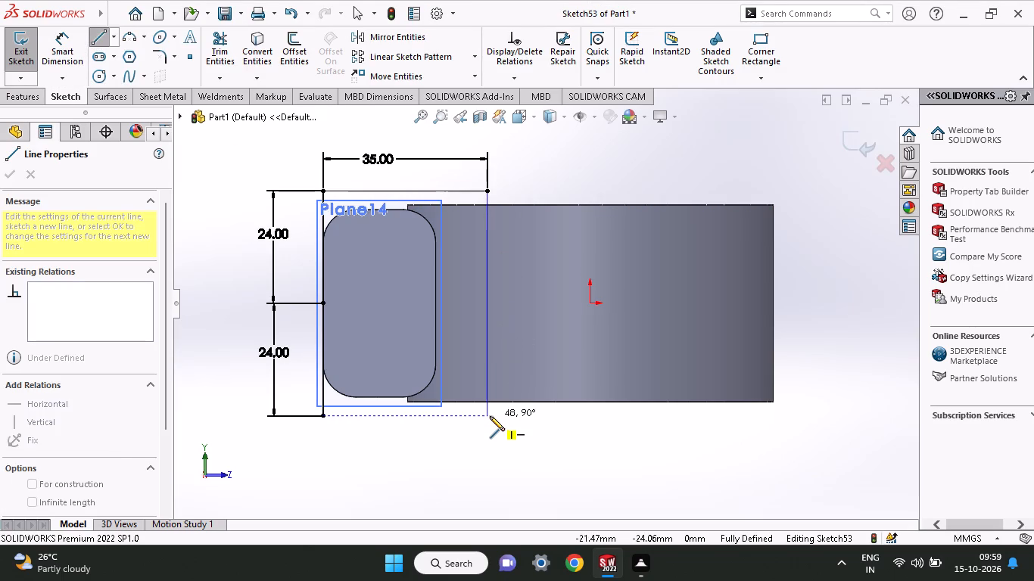
pyautogui.click(490, 416)
pyautogui.click(322, 415)
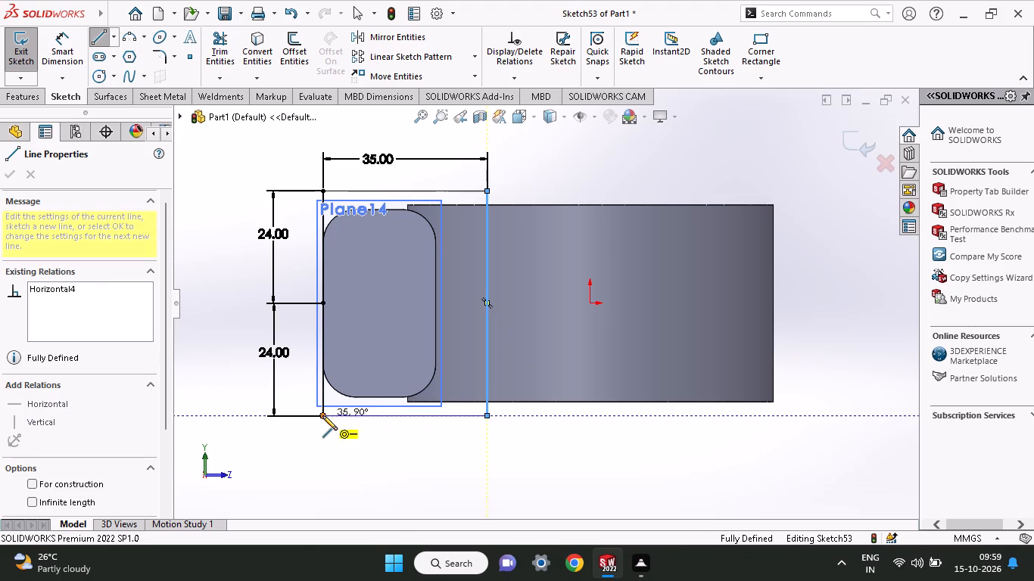
pyautogui.rightClick(337, 442)
pyautogui.click(355, 444)
# Hide Plane14.
pyautogui.moveTo(355, 444); pyautogui.dragTo(351, 453, button='middle')
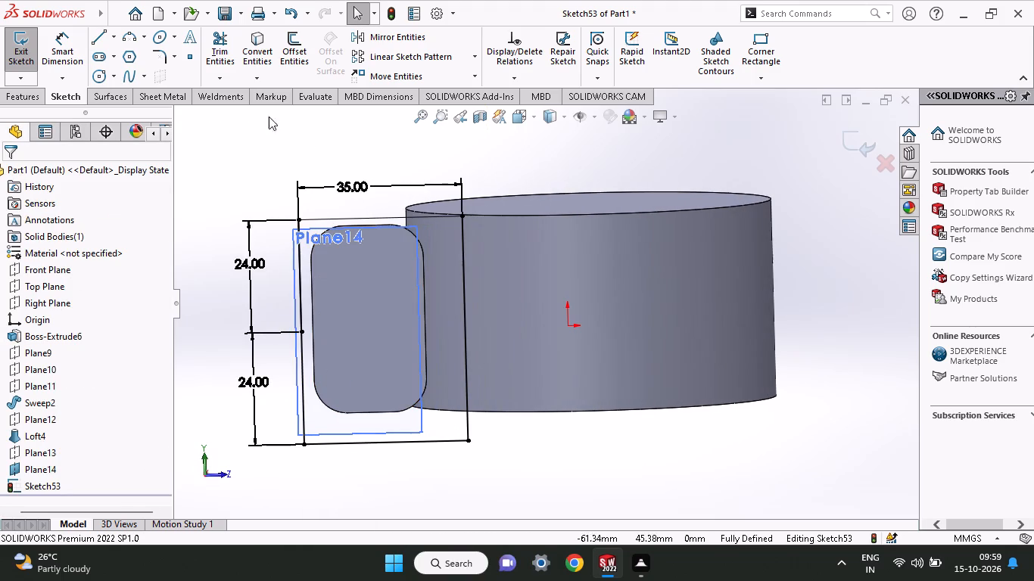
pyautogui.rightClick(24, 473)
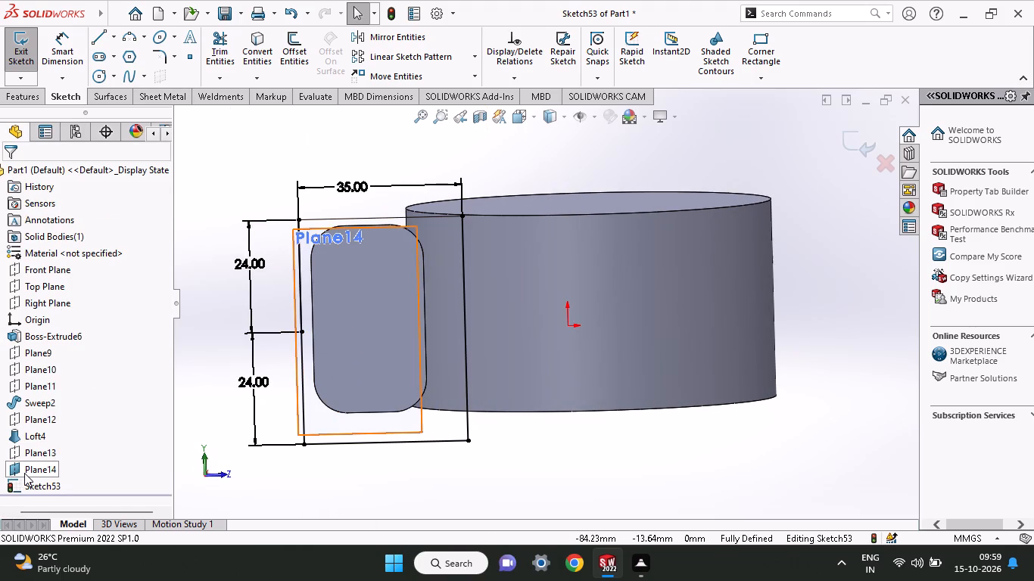
pyautogui.click(64, 315)
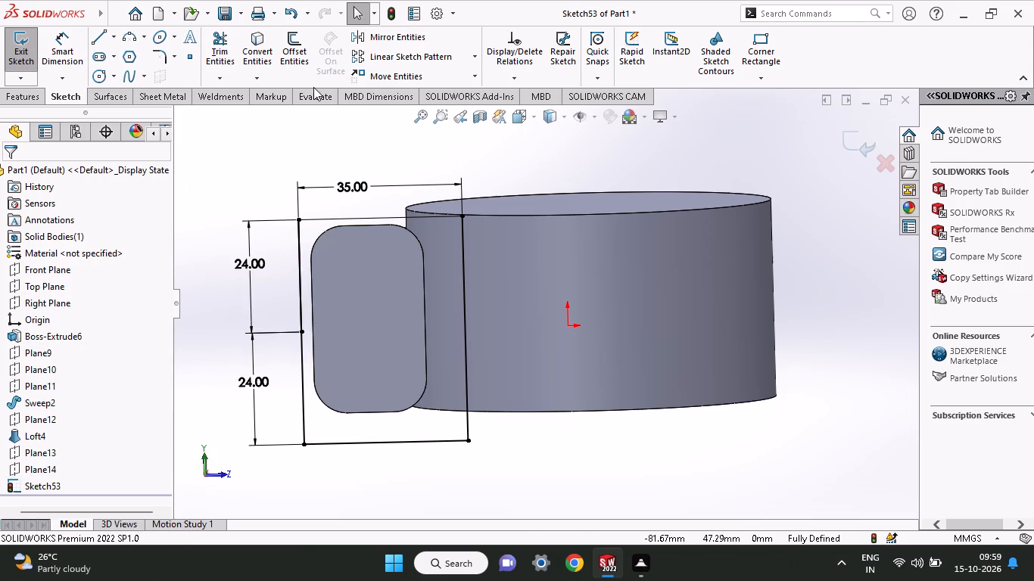
# Round all four corners of the sketched rectangle with 7 mm sketch fillets.
pyautogui.click(161, 61)
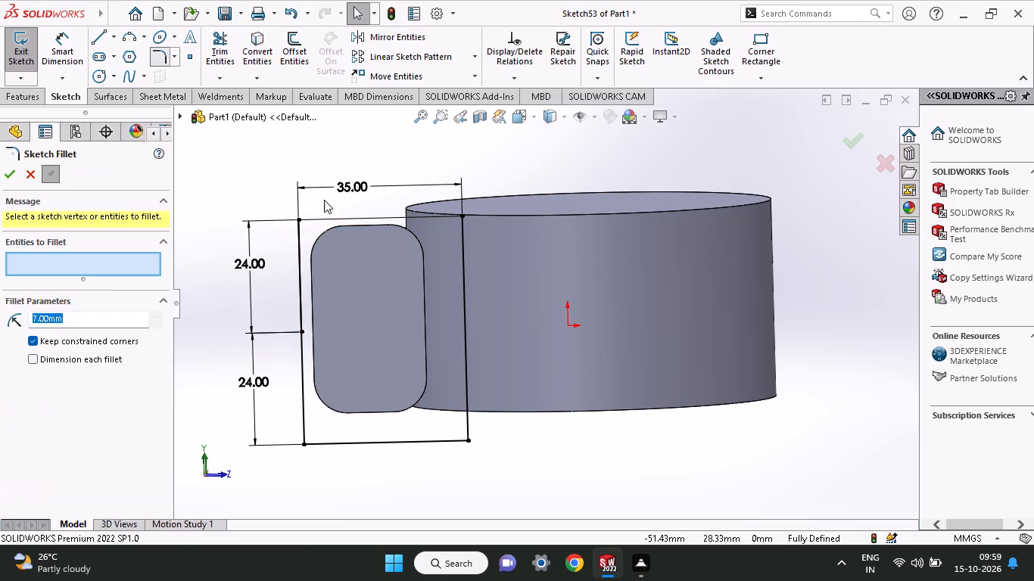
pyautogui.click(324, 216)
pyautogui.click(301, 246)
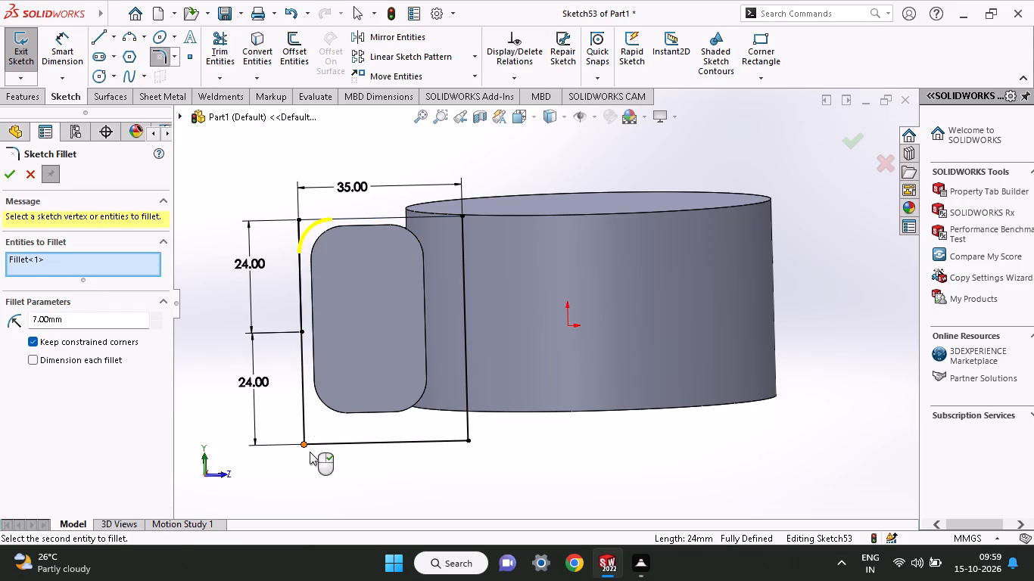
pyautogui.click(319, 445)
pyautogui.click(307, 438)
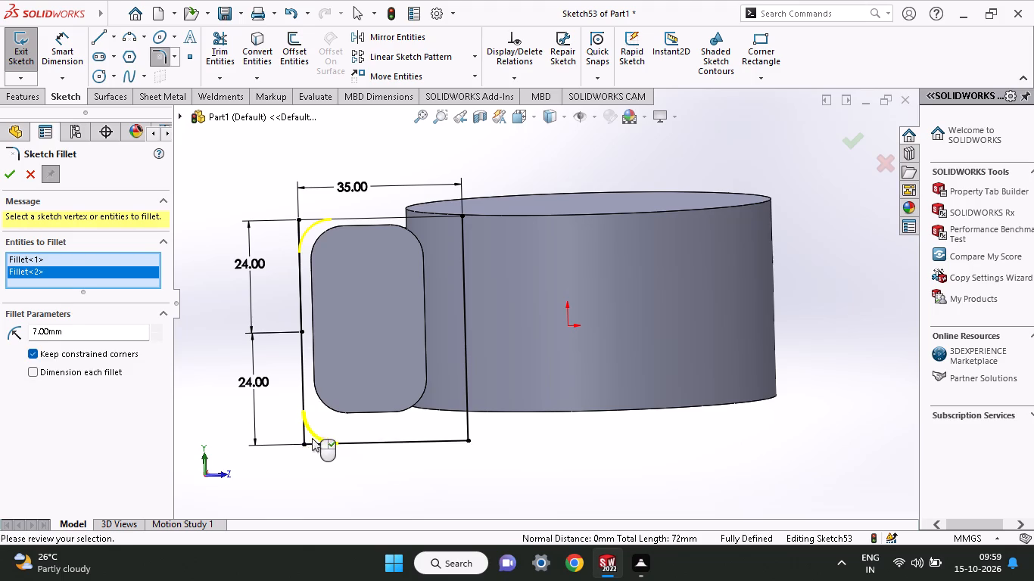
pyautogui.click(453, 440)
pyautogui.click(471, 412)
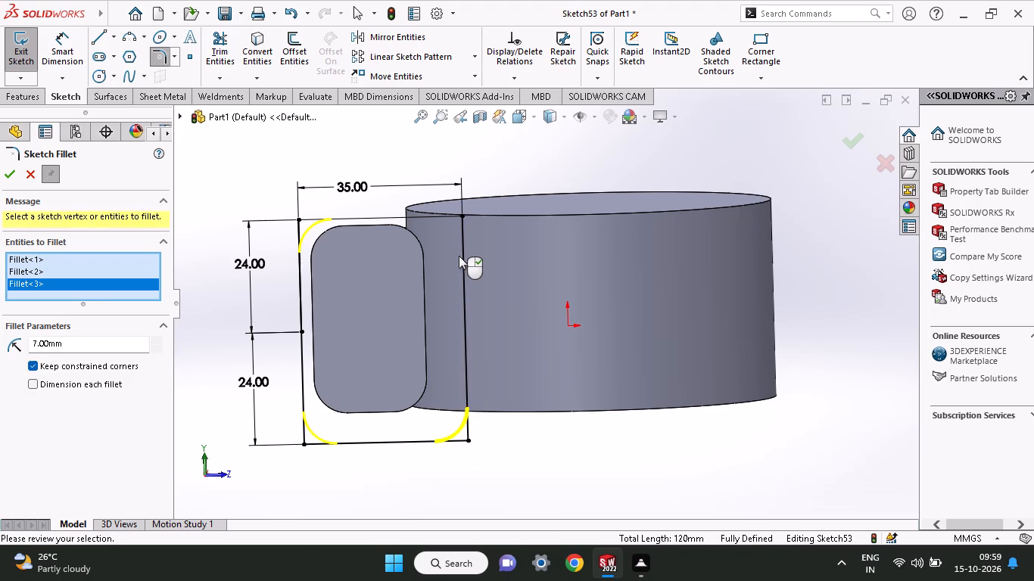
pyautogui.click(462, 241)
pyautogui.click(450, 213)
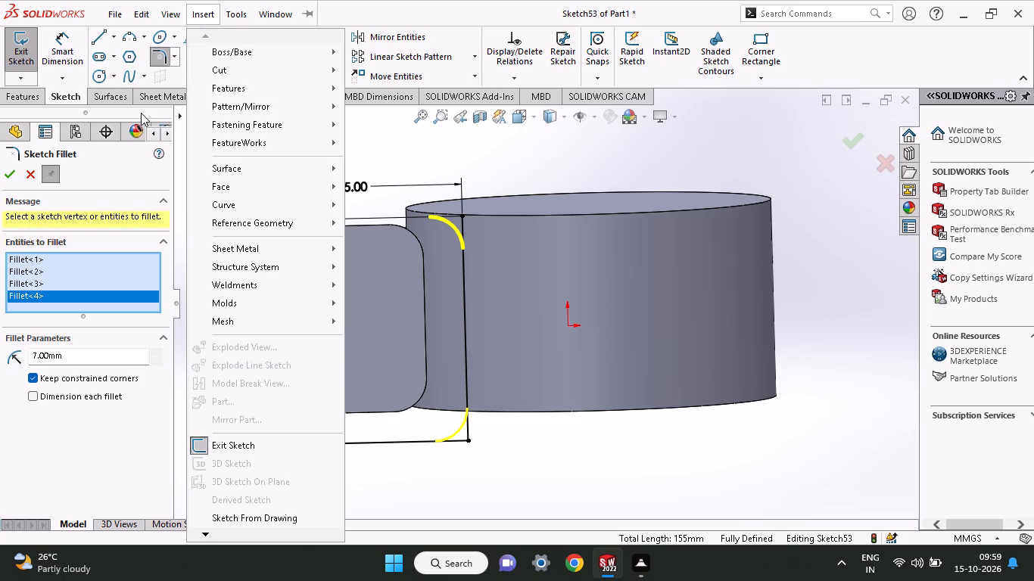
pyautogui.click(9, 175)
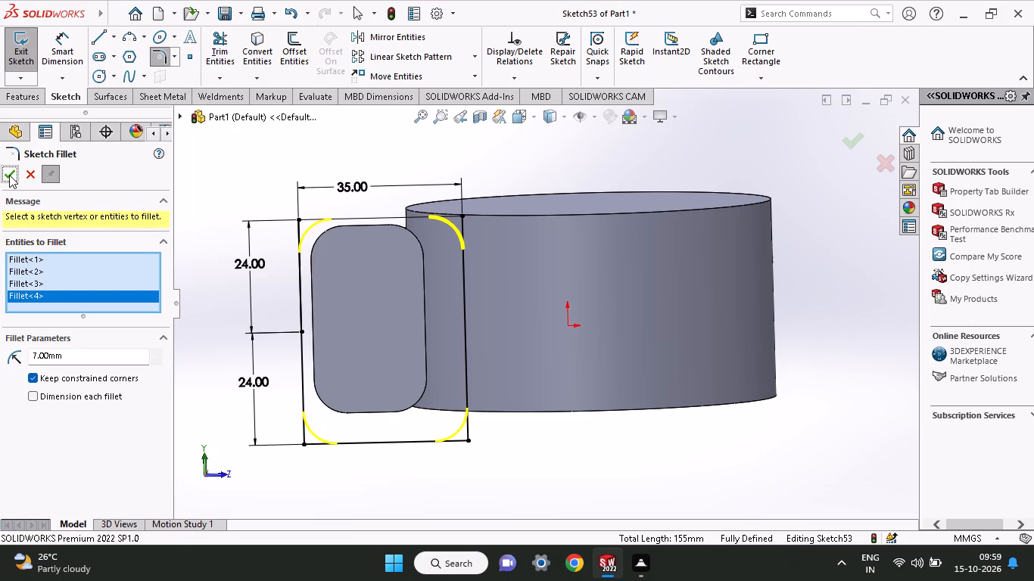
pyautogui.click(9, 175)
pyautogui.moveTo(341, 386); pyautogui.dragTo(360, 367, button='middle')
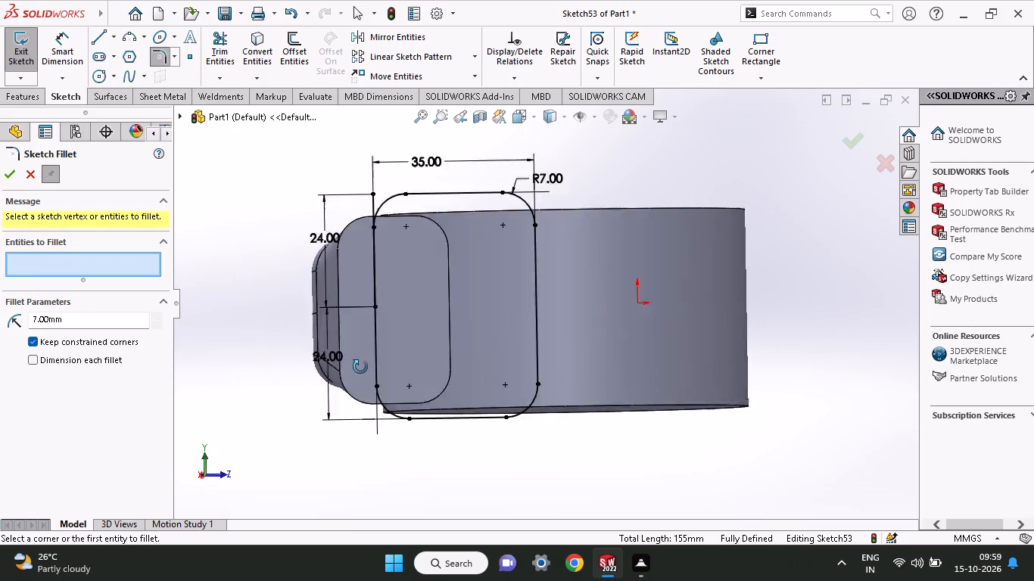
pyautogui.moveTo(360, 367); pyautogui.dragTo(369, 353, button='middle')
pyautogui.click(11, 176)
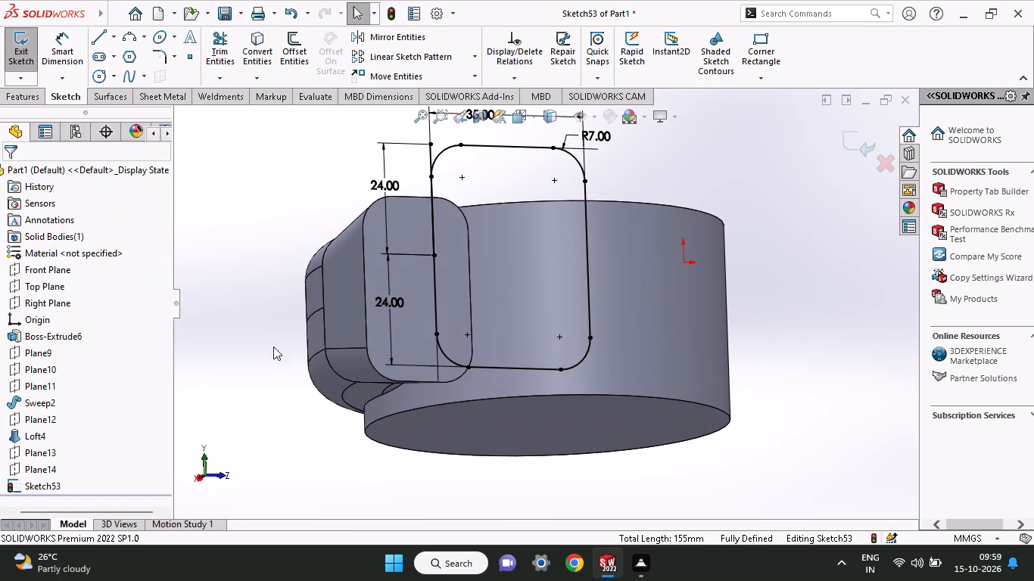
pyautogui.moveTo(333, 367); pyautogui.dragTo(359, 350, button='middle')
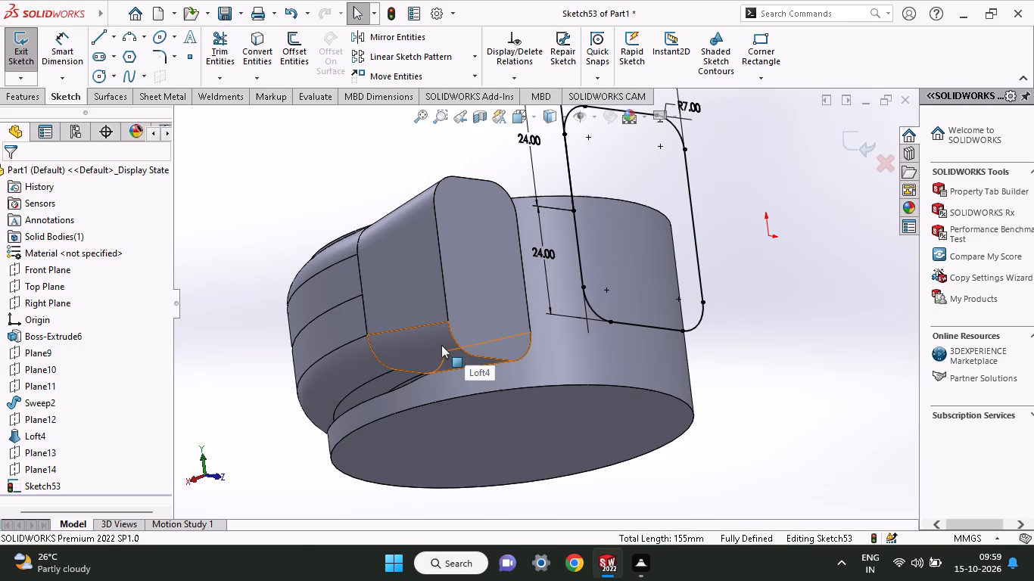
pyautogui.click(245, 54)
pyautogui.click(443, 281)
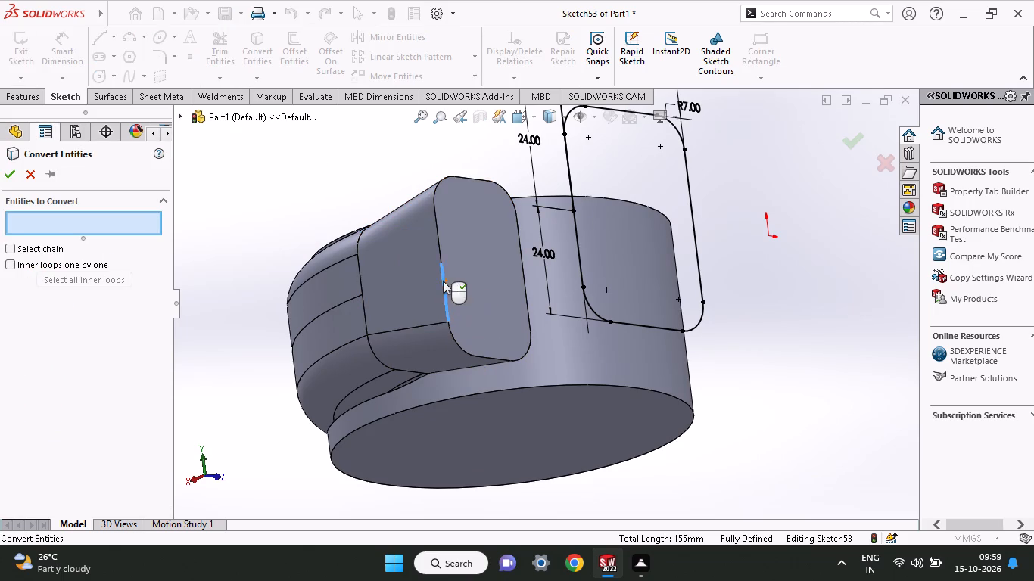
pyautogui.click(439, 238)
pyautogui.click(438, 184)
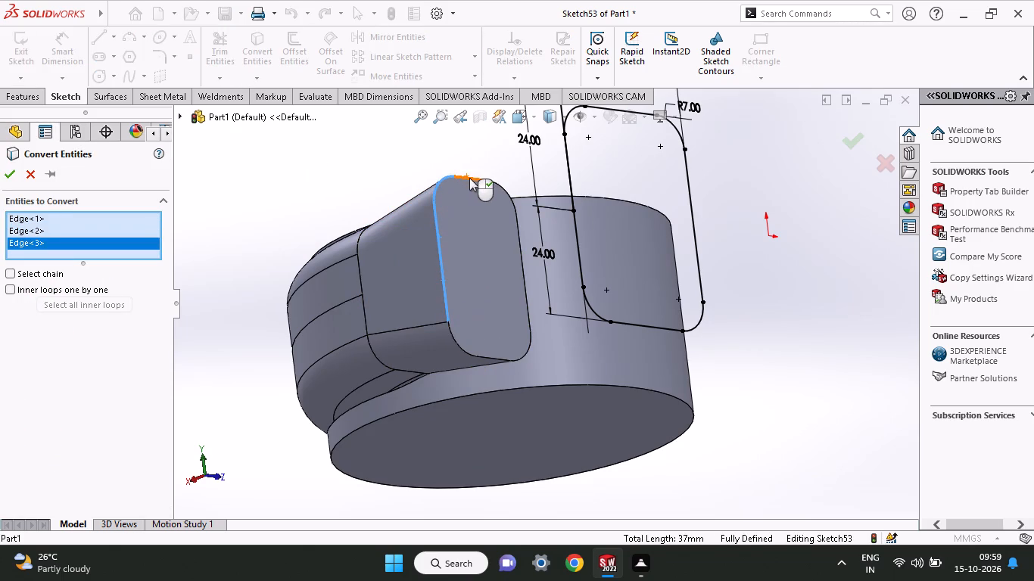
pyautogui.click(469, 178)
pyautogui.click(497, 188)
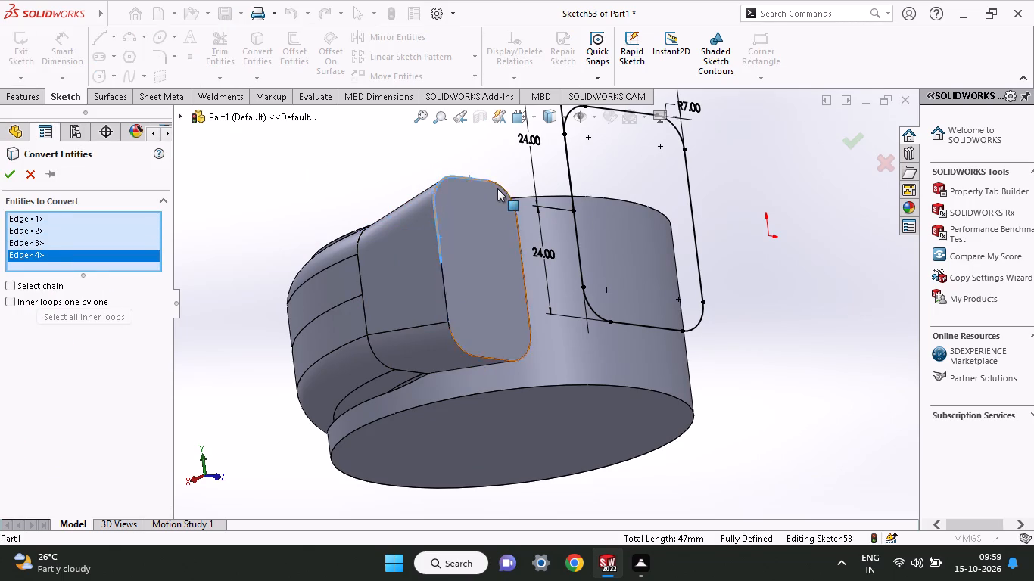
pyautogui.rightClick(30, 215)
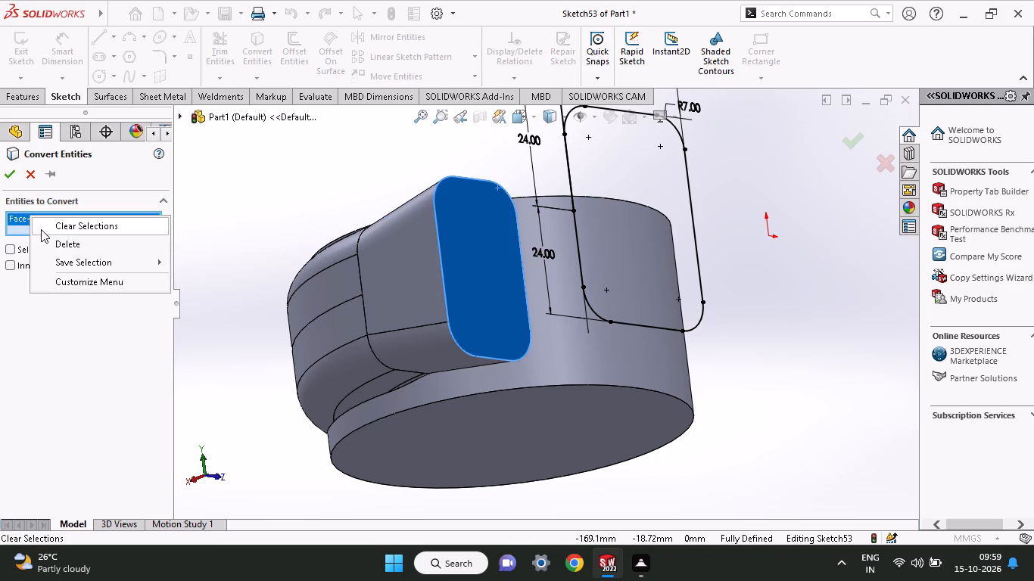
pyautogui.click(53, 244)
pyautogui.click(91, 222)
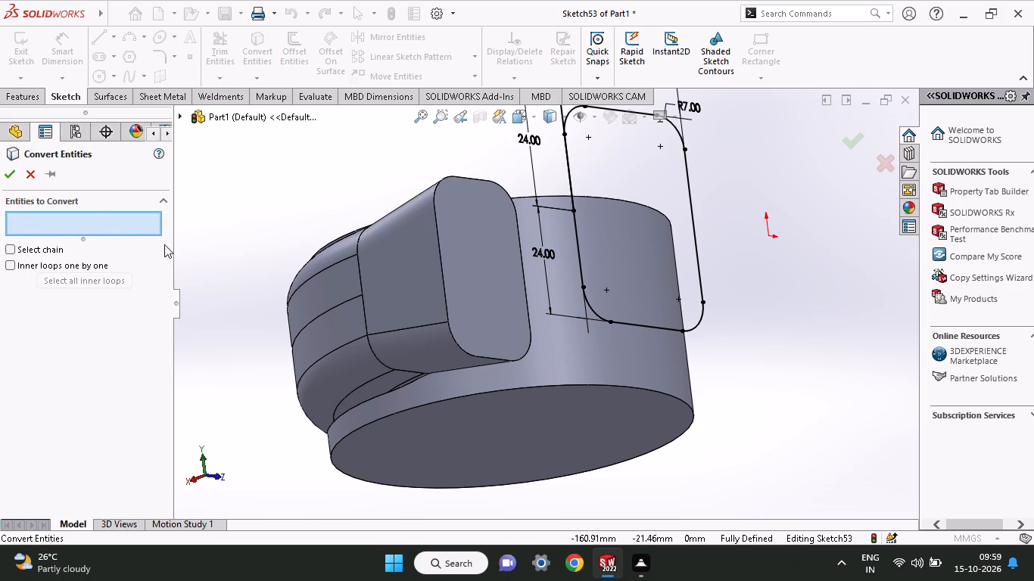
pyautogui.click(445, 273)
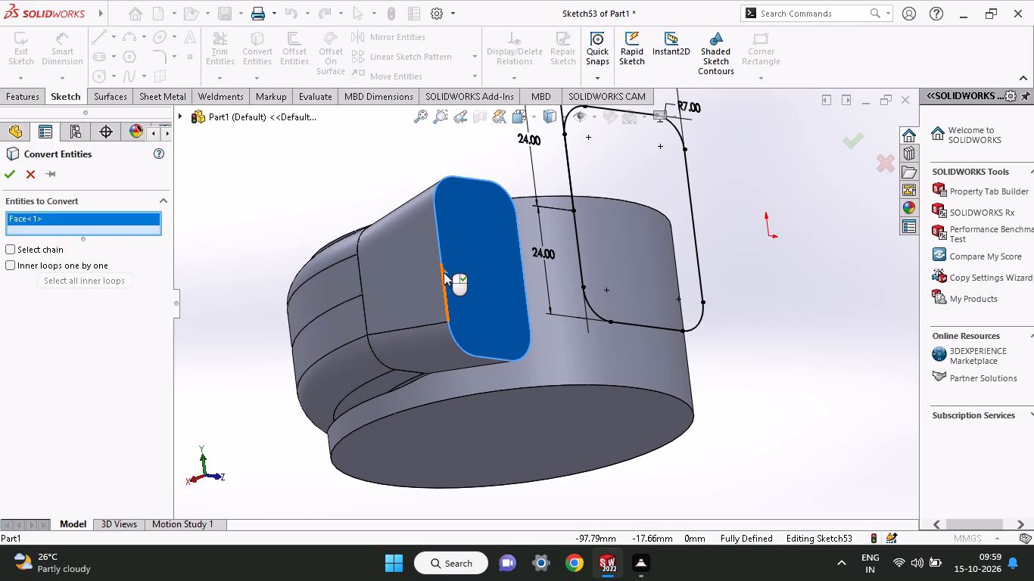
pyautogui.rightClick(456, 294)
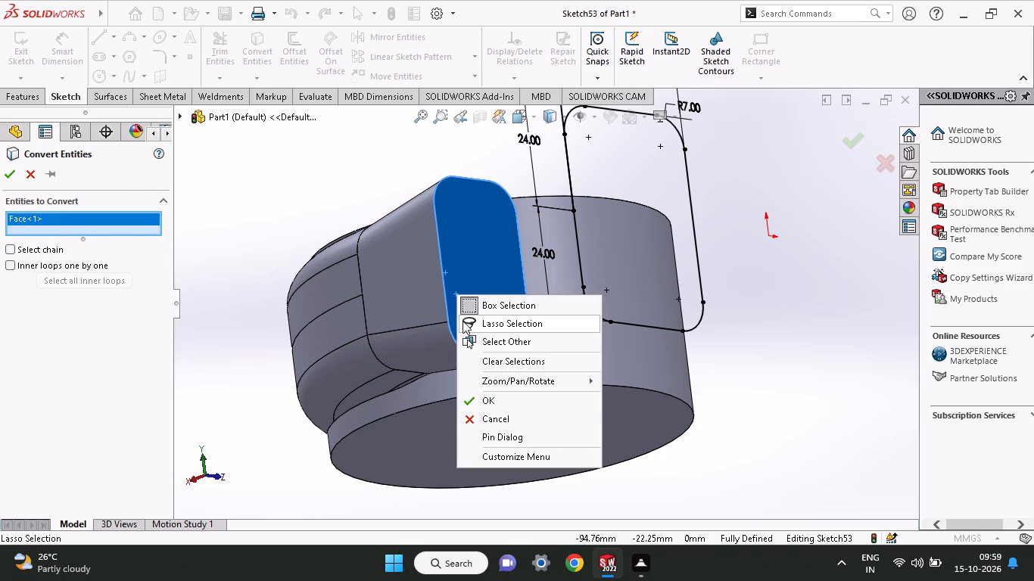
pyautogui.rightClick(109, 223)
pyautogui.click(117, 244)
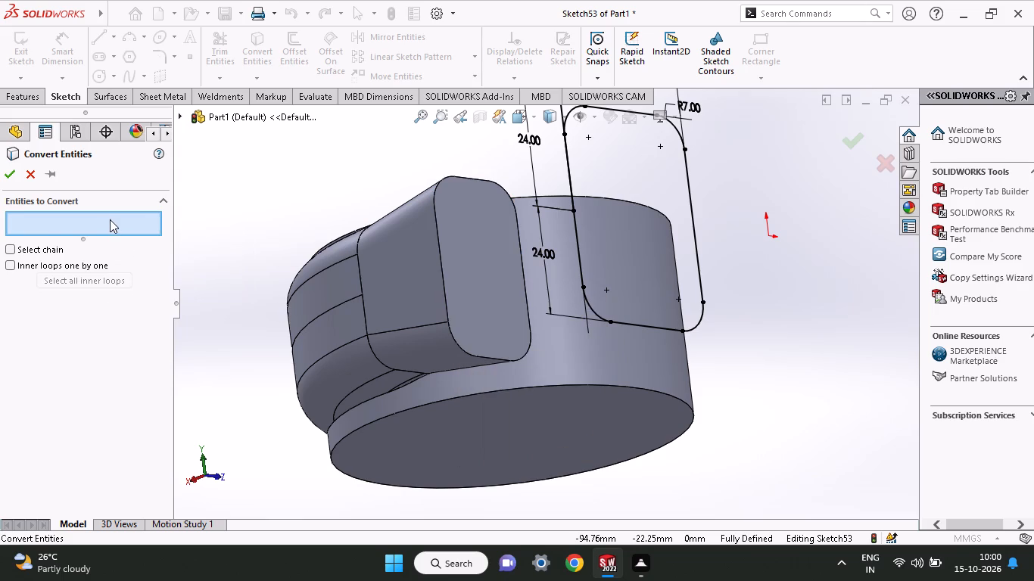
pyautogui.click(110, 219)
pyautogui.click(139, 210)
# Convert all boundary edges of the loft's rounded rectangular end face into the current sketch.
pyautogui.click(445, 297)
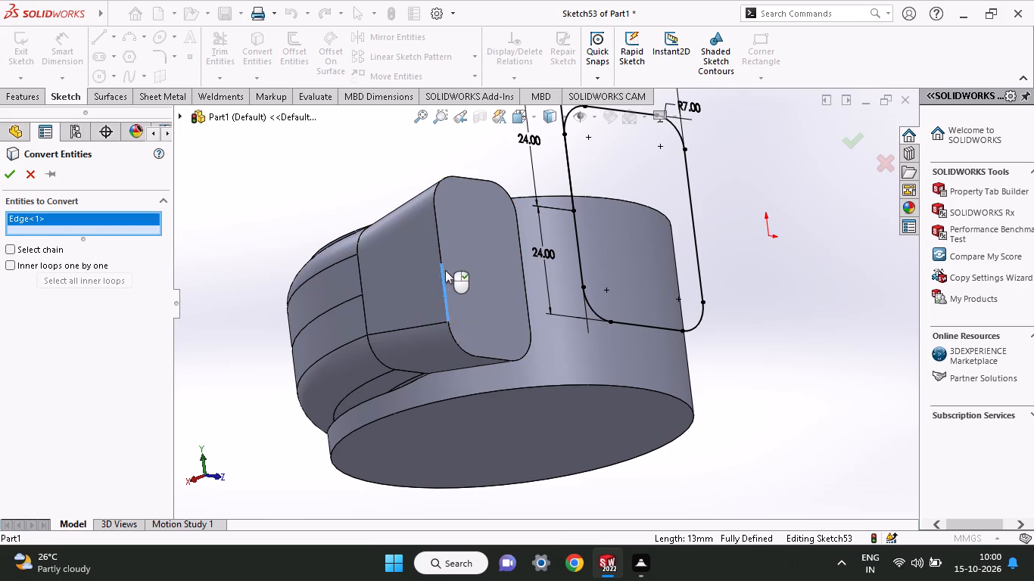
pyautogui.click(437, 241)
pyautogui.click(437, 191)
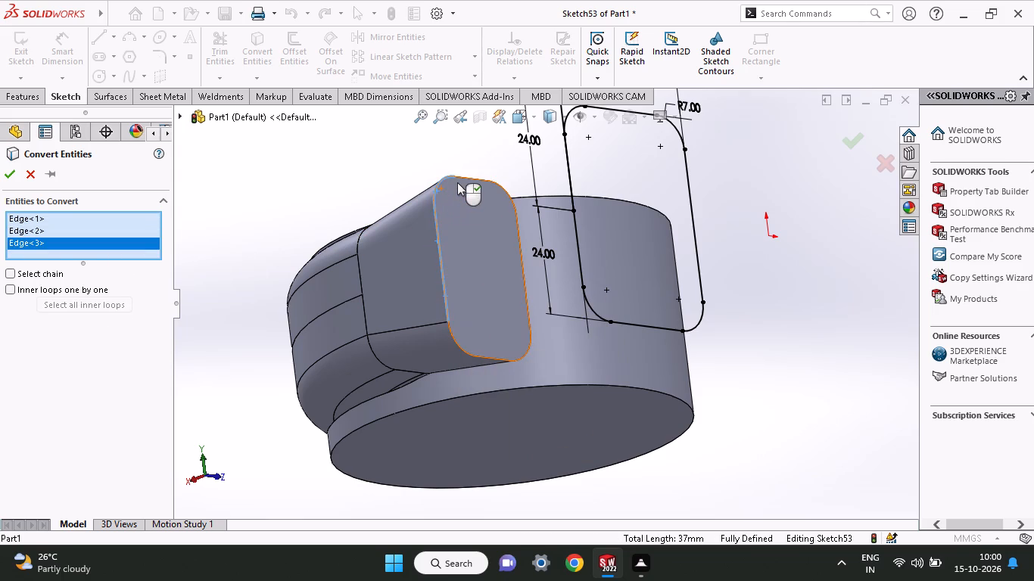
pyautogui.click(468, 178)
pyautogui.click(499, 185)
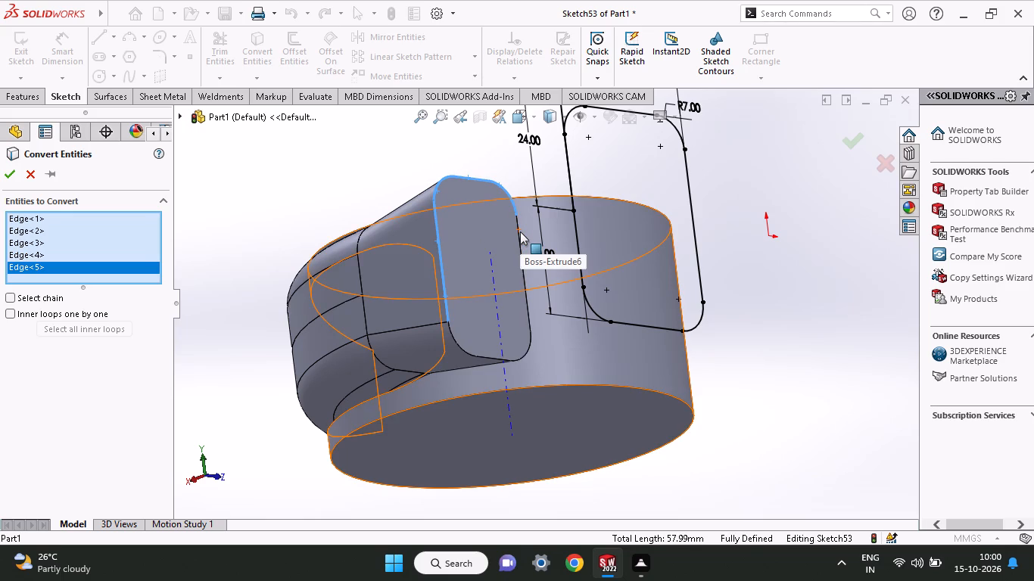
pyautogui.click(520, 249)
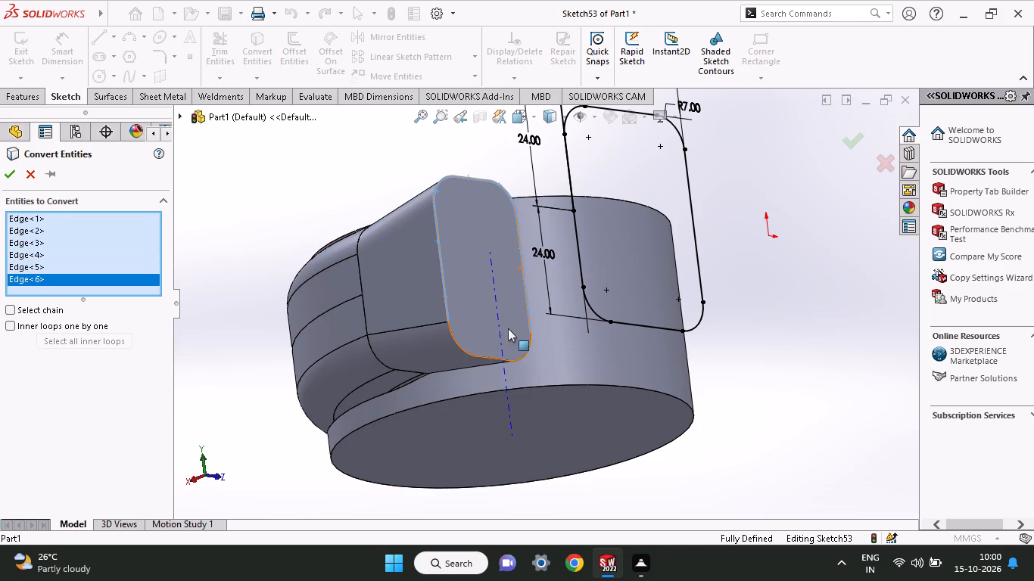
pyautogui.click(526, 349)
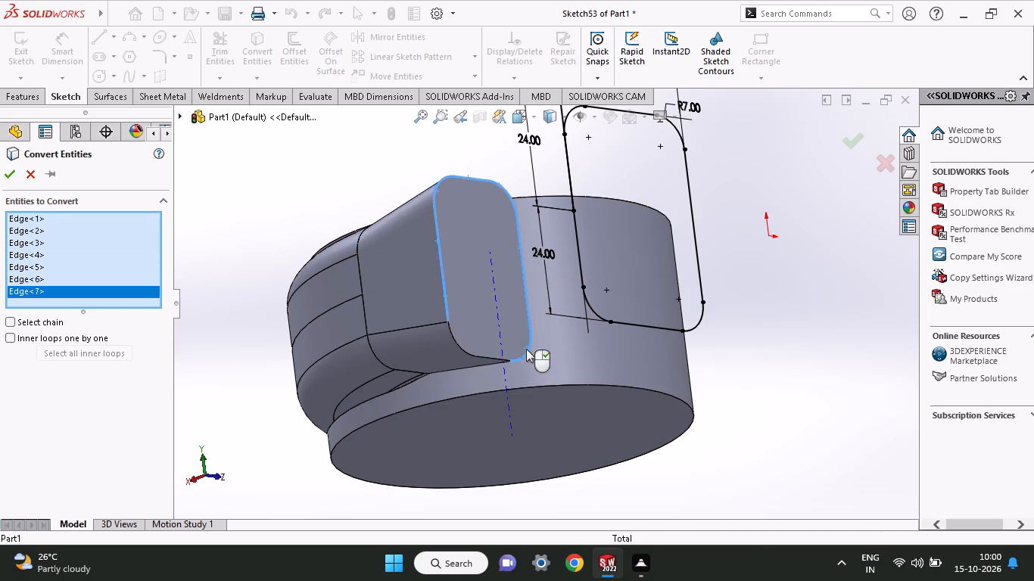
pyautogui.click(491, 359)
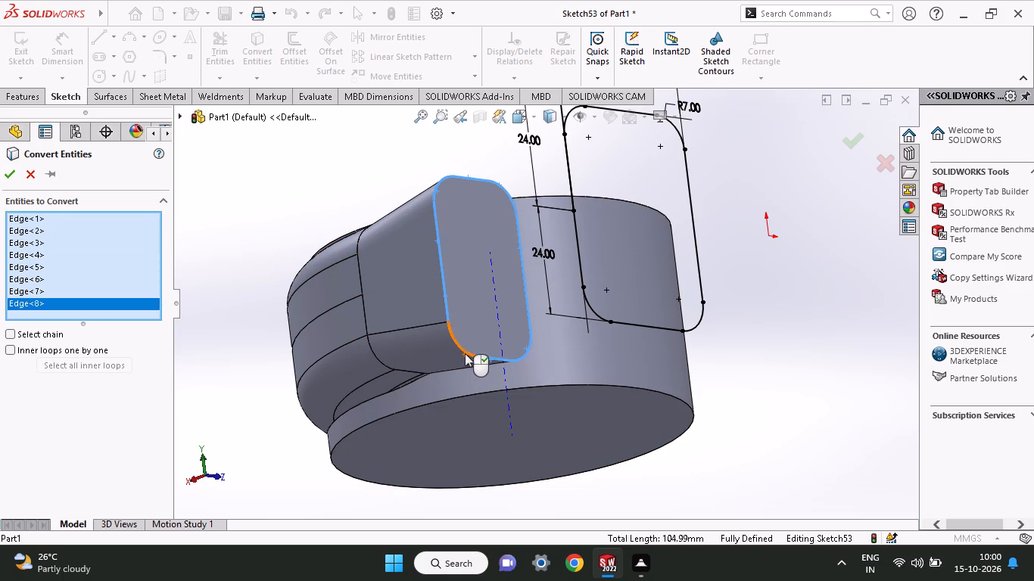
pyautogui.click(465, 353)
pyautogui.click(2, 179)
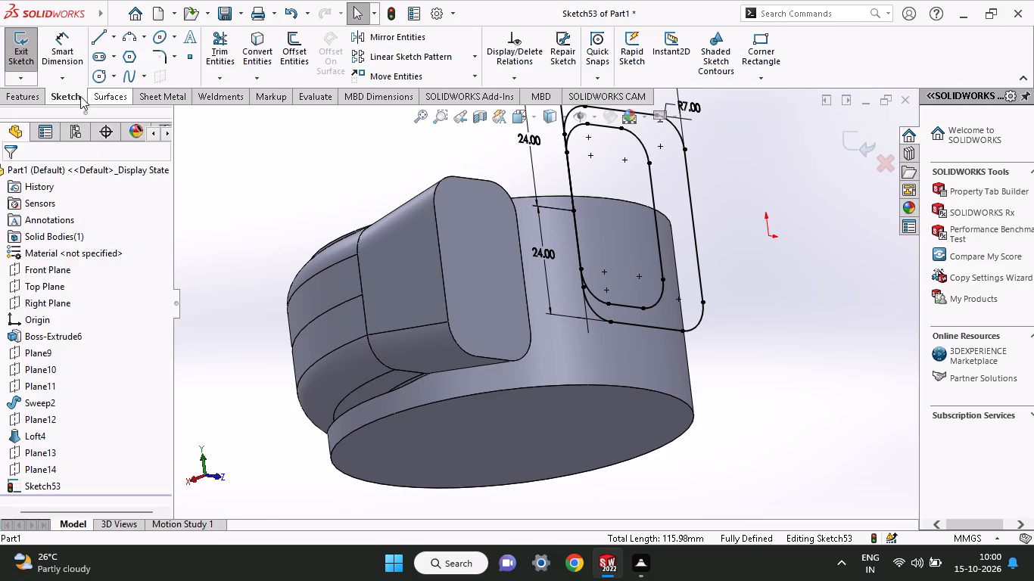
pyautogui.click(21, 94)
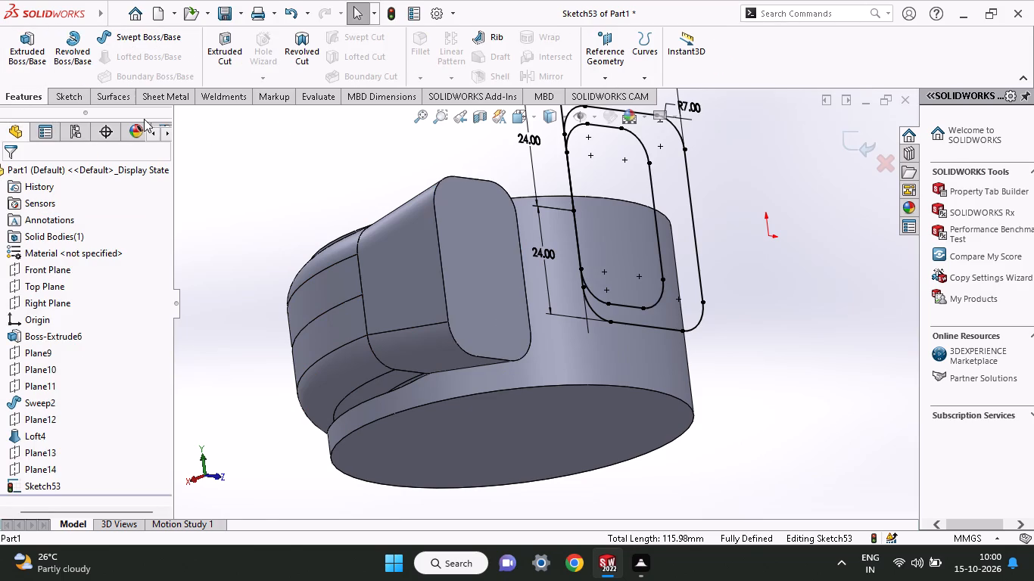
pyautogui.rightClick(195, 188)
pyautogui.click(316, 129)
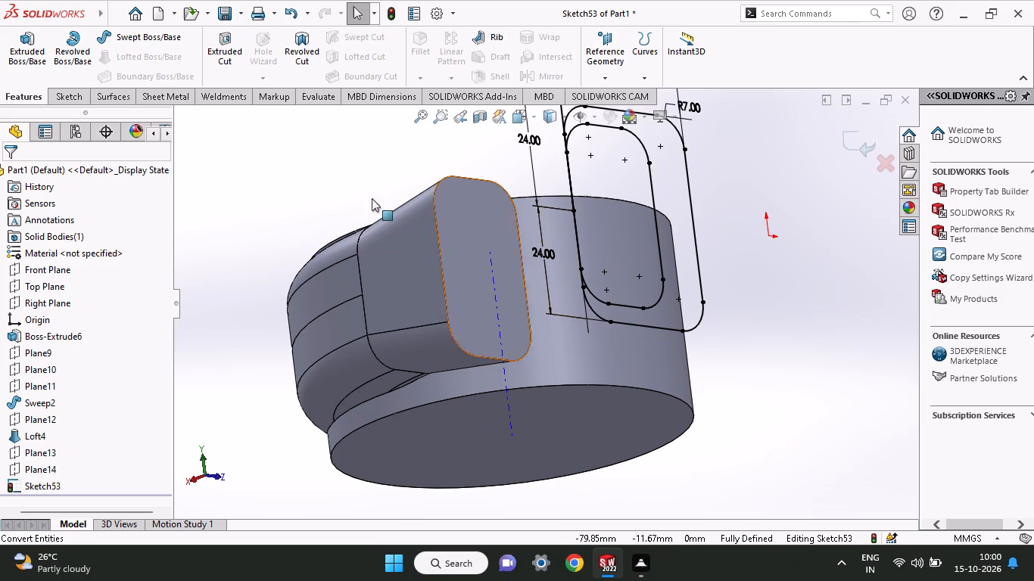
# Trim away the converted end-face outline segments lying inside the rounded 35 × 48 mm rectangle.
pyautogui.click(80, 93)
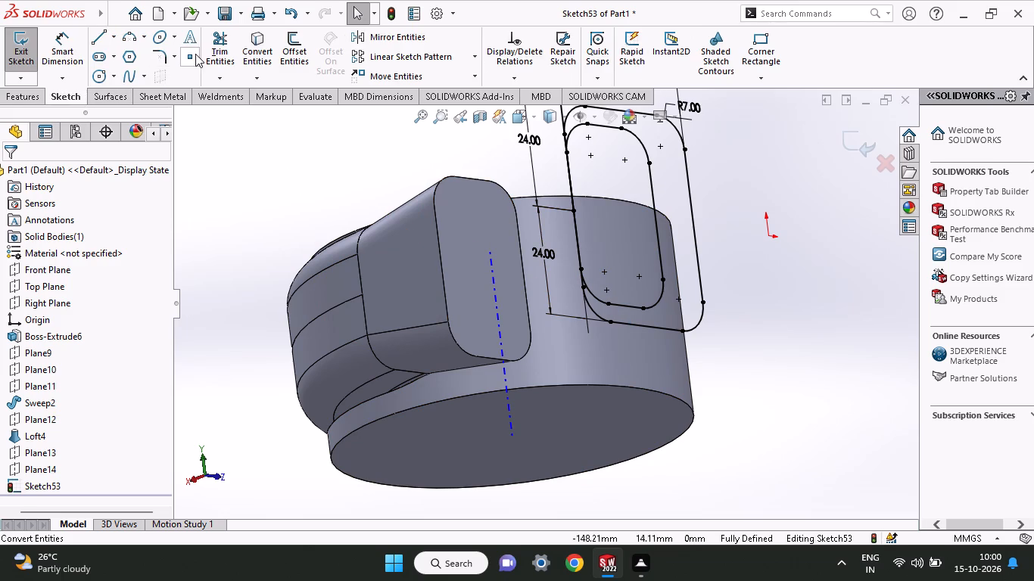
pyautogui.click(209, 53)
pyautogui.moveTo(673, 291); pyautogui.dragTo(622, 303)
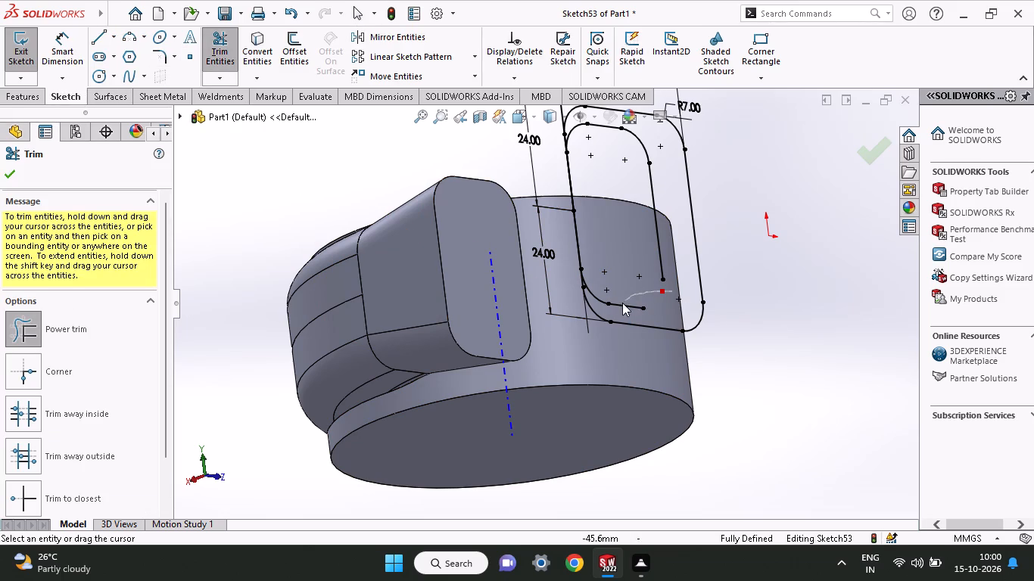
pyautogui.moveTo(622, 303); pyautogui.dragTo(627, 135)
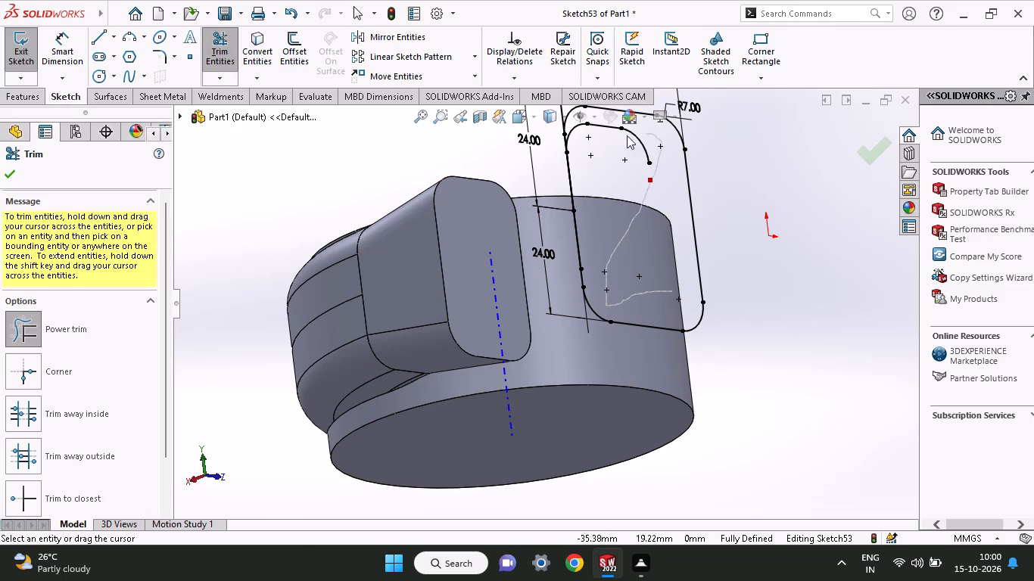
pyautogui.moveTo(627, 135); pyautogui.dragTo(580, 126)
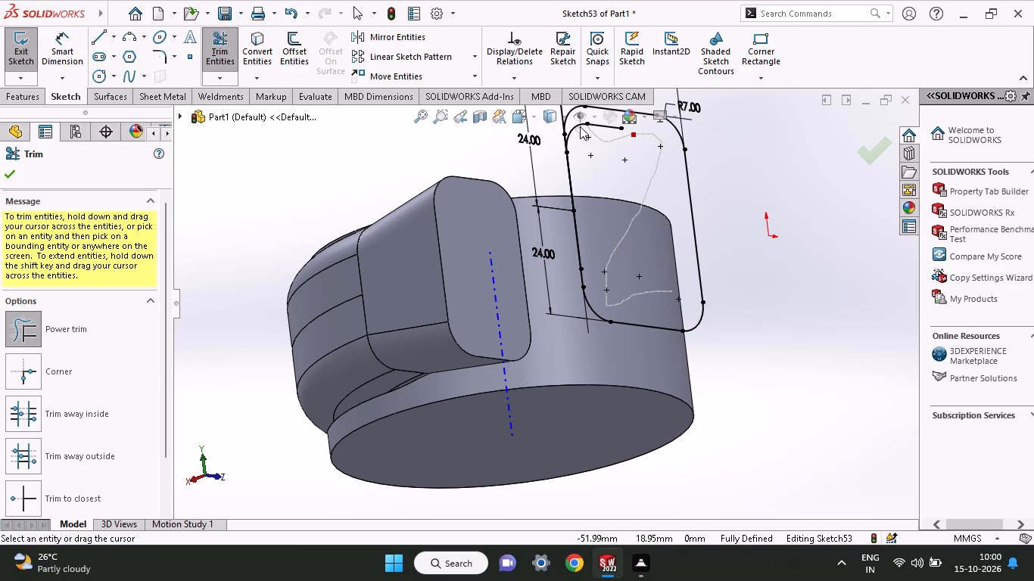
pyautogui.moveTo(580, 126); pyautogui.dragTo(590, 141)
pyautogui.moveTo(590, 141); pyautogui.dragTo(599, 178, button='middle')
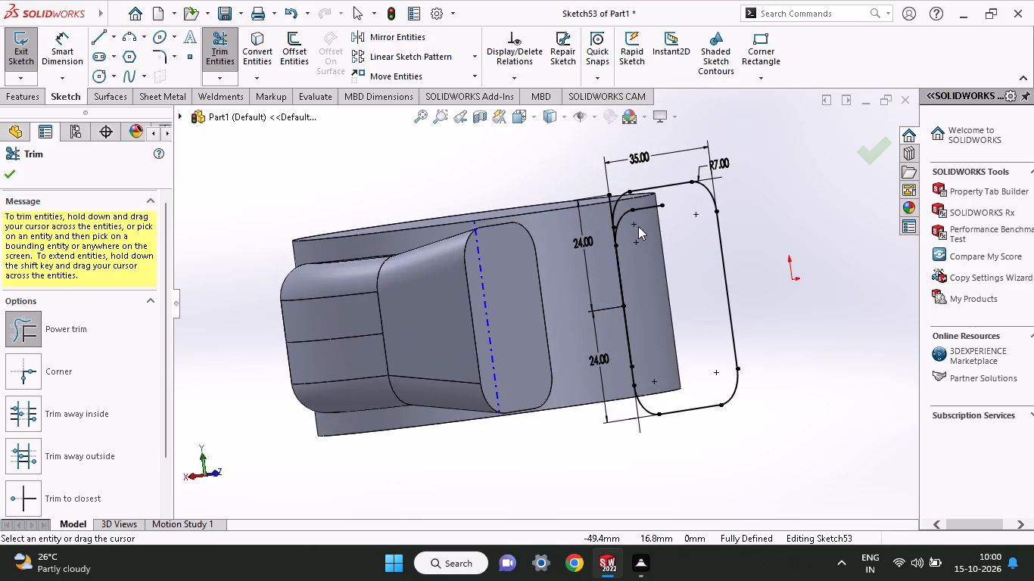
pyautogui.moveTo(643, 229); pyautogui.dragTo(651, 205)
pyautogui.moveTo(645, 224); pyautogui.dragTo(575, 235, button='middle')
pyautogui.moveTo(287, 250); pyautogui.dragTo(292, 231)
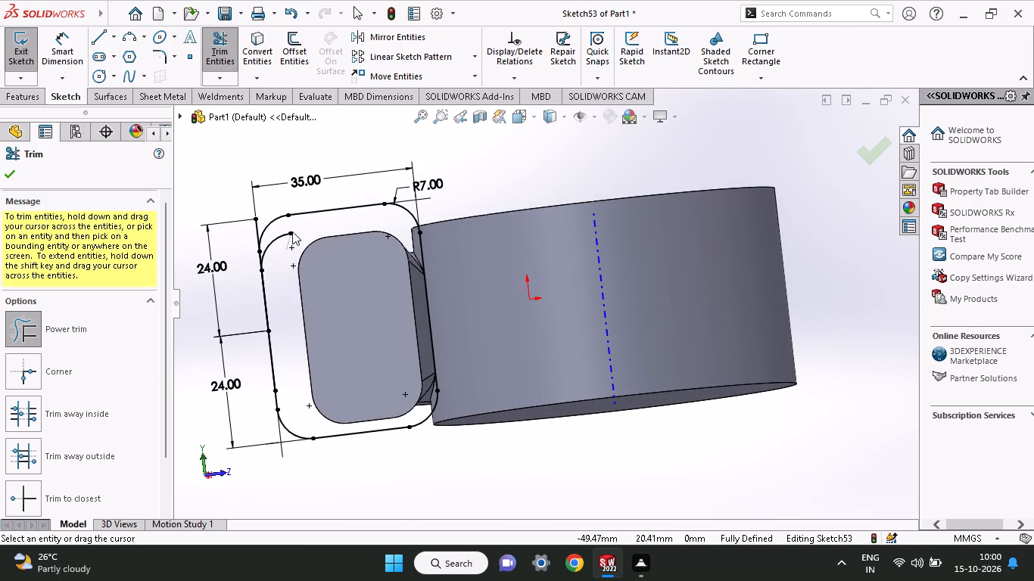
pyautogui.moveTo(292, 231); pyautogui.dragTo(279, 250)
pyautogui.click(9, 166)
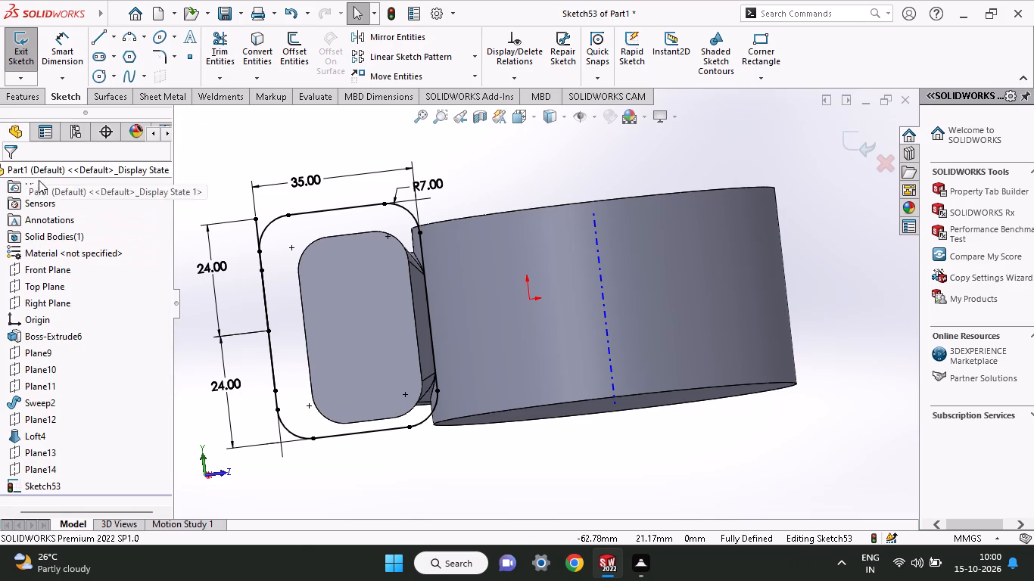
# Exit the sketch on Plane14.
pyautogui.moveTo(269, 283); pyautogui.dragTo(356, 273, button='middle')
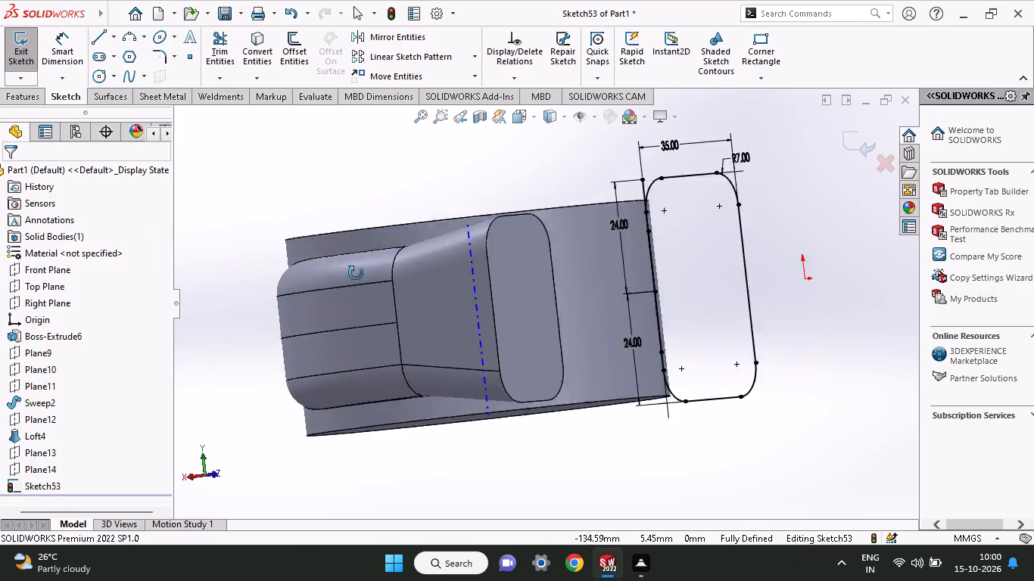
pyautogui.moveTo(356, 273); pyautogui.dragTo(361, 274, button='middle')
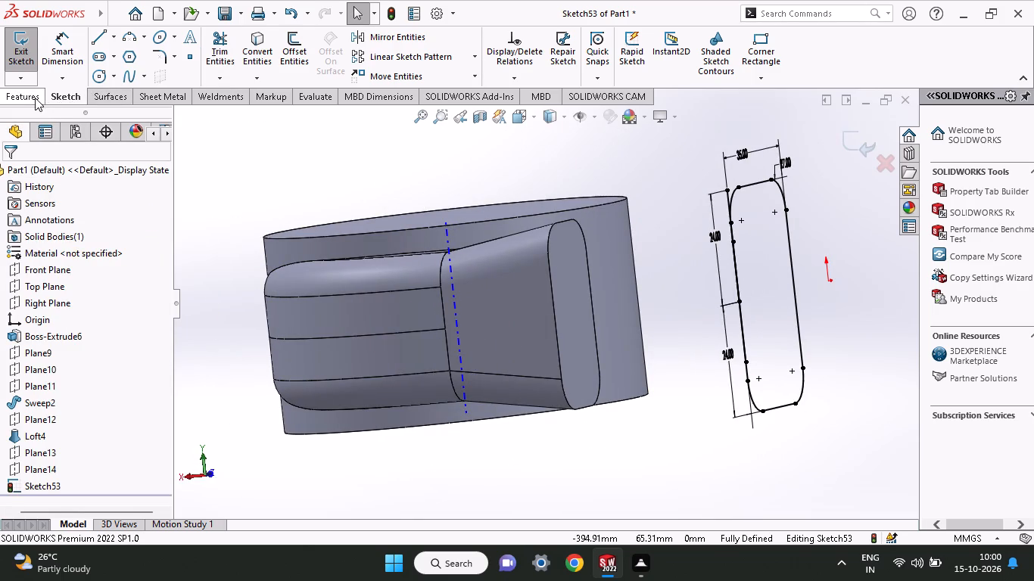
pyautogui.click(35, 98)
pyautogui.rightClick(182, 153)
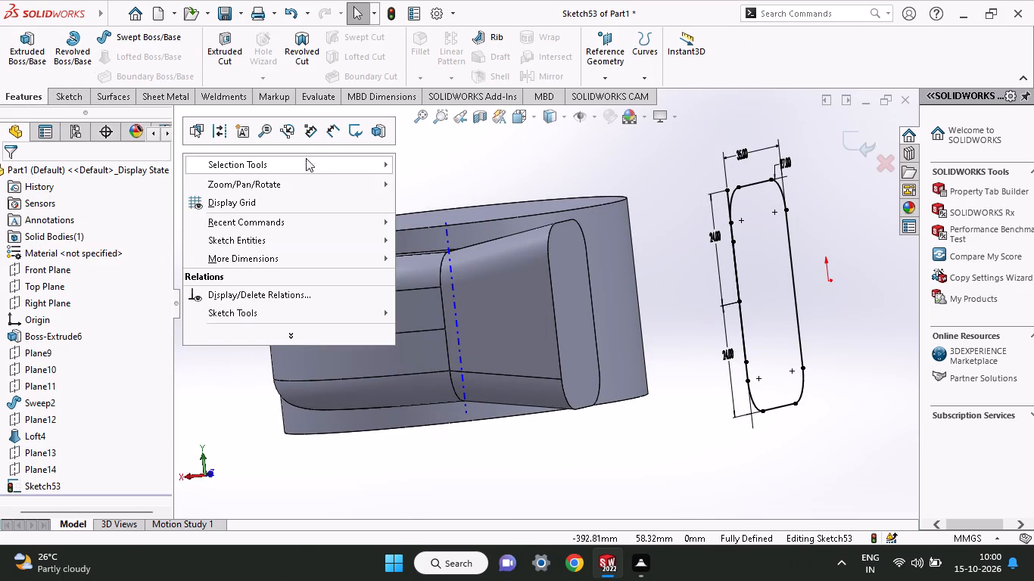
pyautogui.click(353, 128)
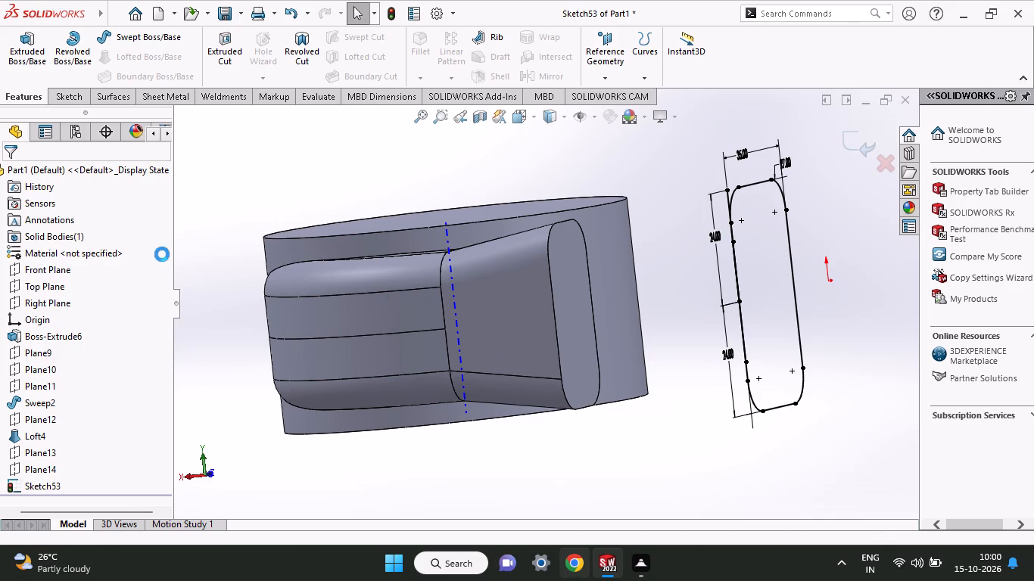
# Start a Lofted Boss/Base with the end face's lower corner edge and the Plane14 sketch's open loop as profiles.
pyautogui.click(132, 53)
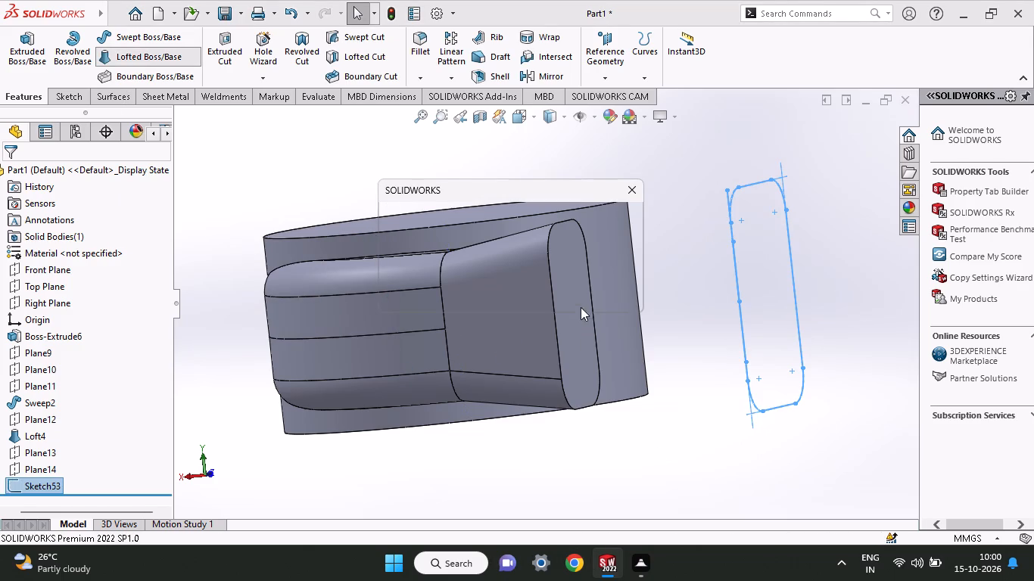
pyautogui.click(617, 297)
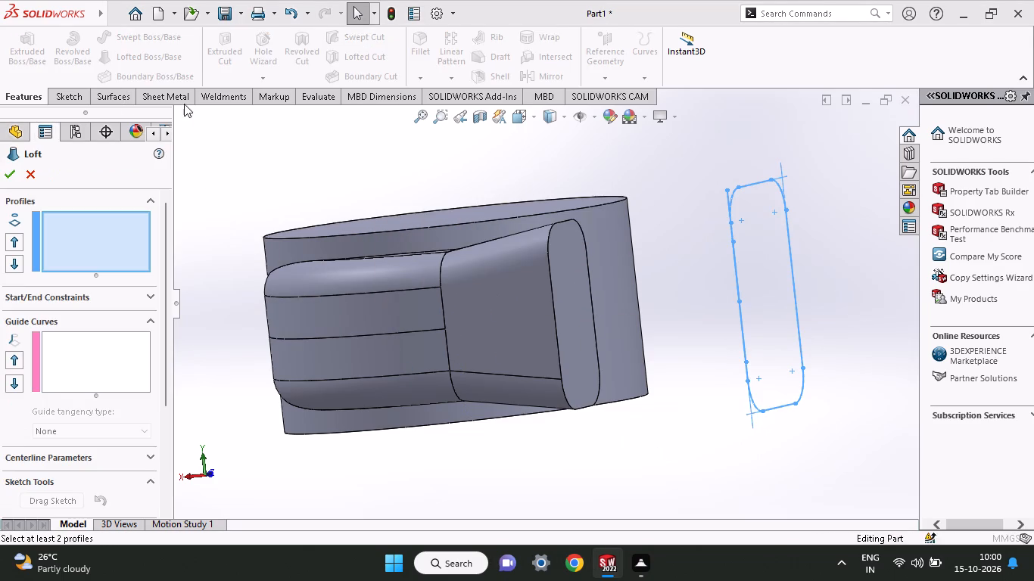
pyautogui.click(568, 403)
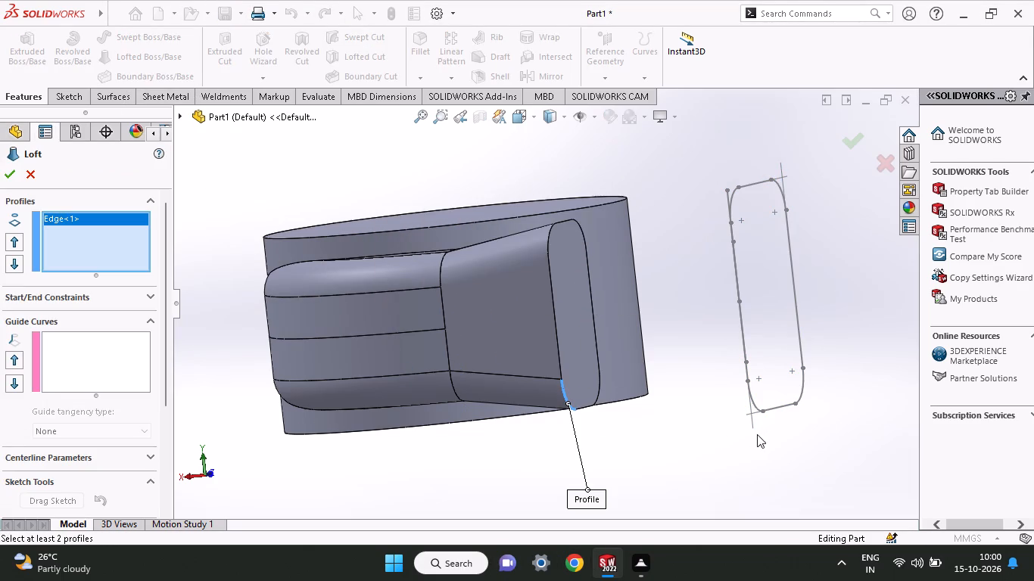
pyautogui.click(754, 403)
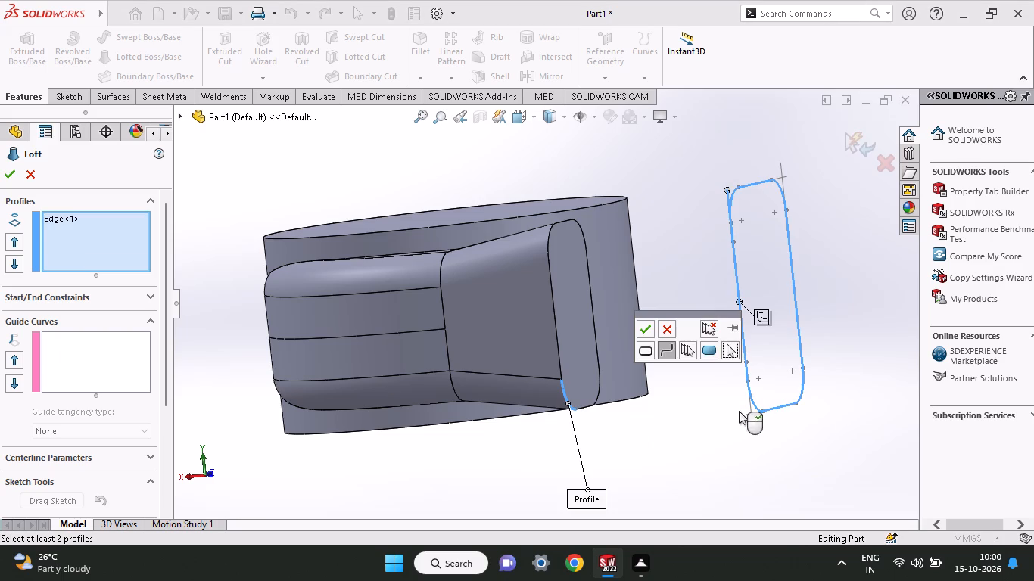
pyautogui.click(645, 330)
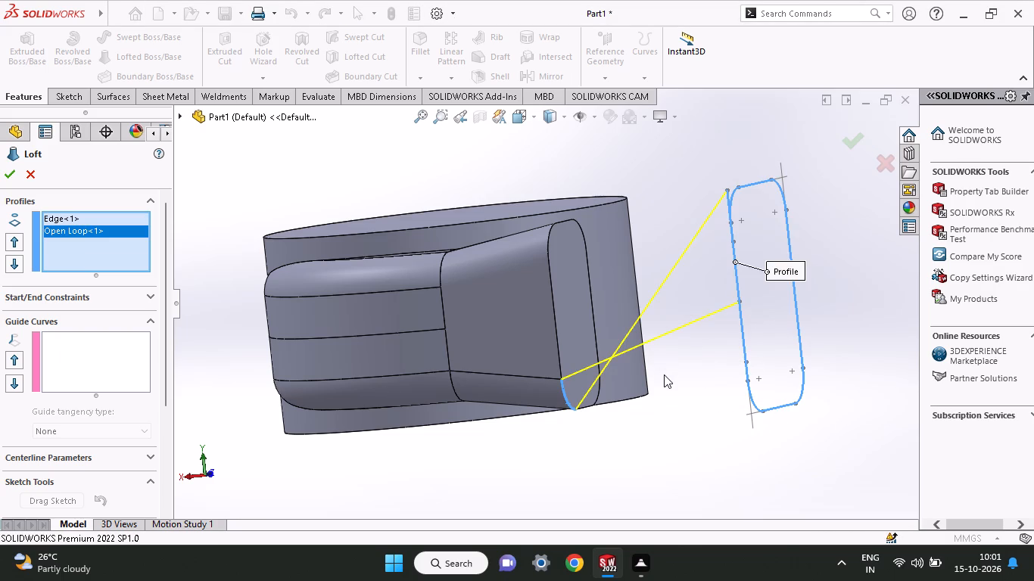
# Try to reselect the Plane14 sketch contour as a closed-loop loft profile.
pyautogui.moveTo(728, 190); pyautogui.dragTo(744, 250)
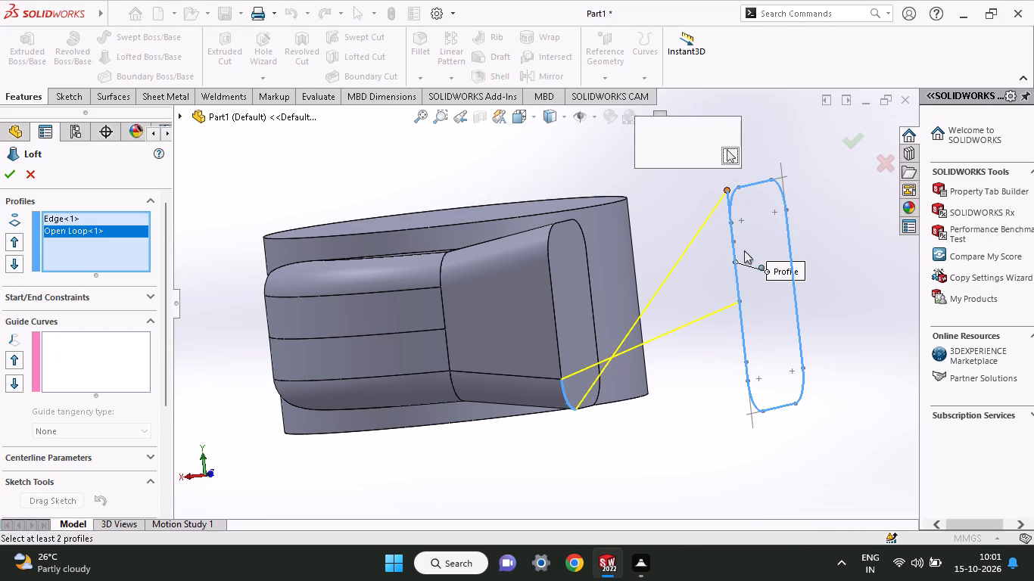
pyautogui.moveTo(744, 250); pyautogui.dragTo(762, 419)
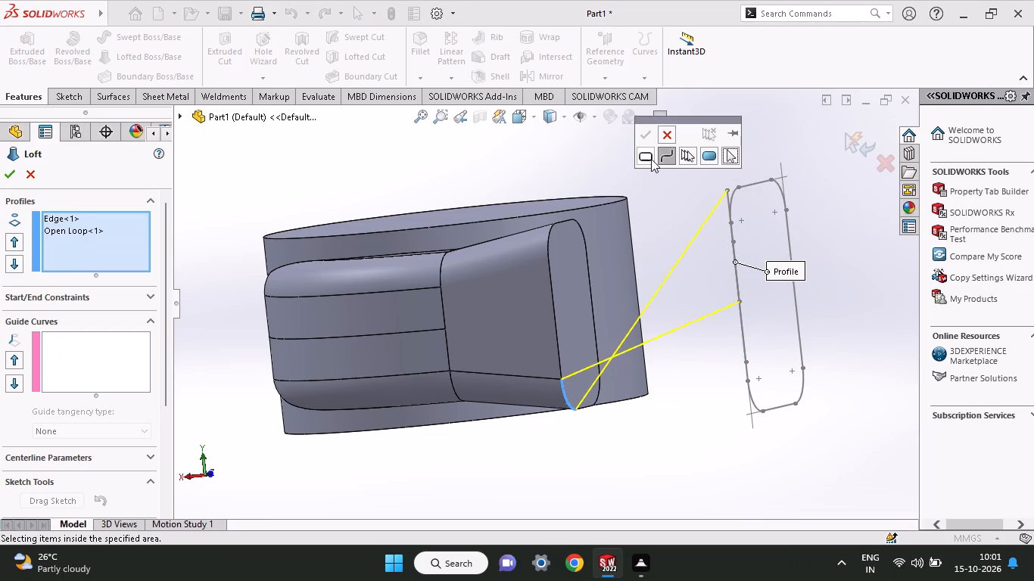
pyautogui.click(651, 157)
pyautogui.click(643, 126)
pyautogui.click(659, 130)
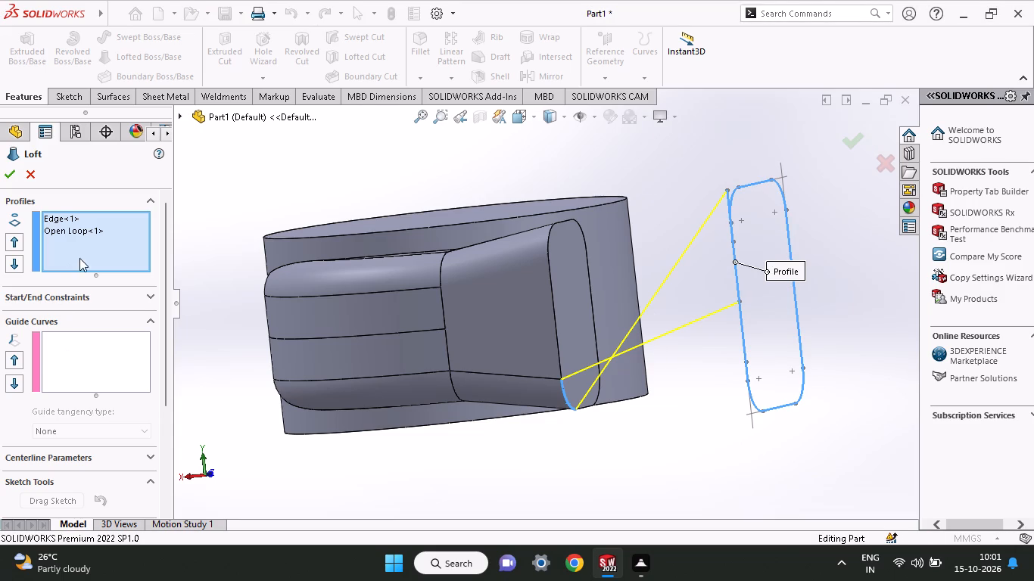
# Remove the sketch's open loop and the end-face edge from the loft profiles.
pyautogui.rightClick(92, 233)
pyautogui.click(110, 273)
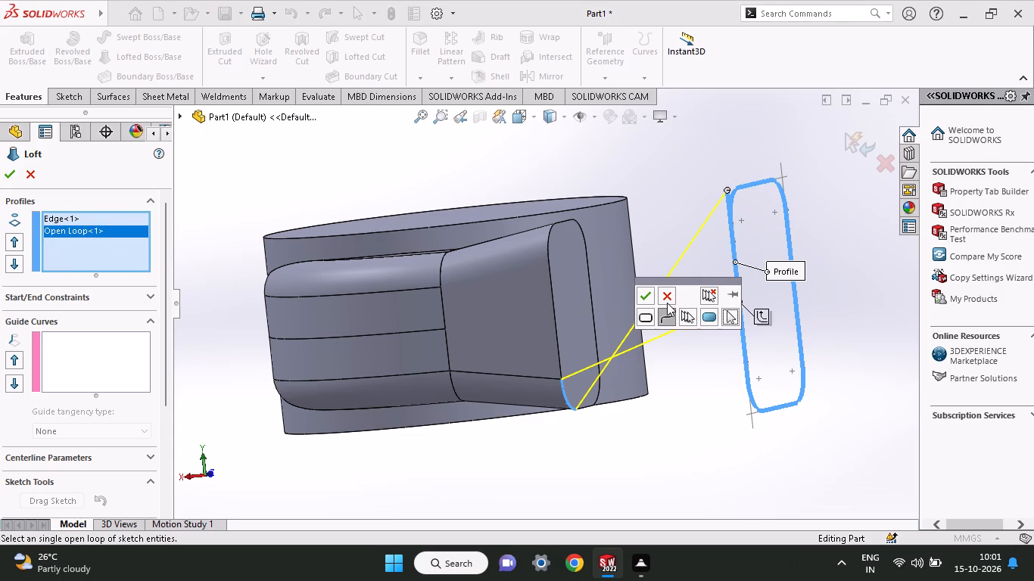
pyautogui.click(667, 303)
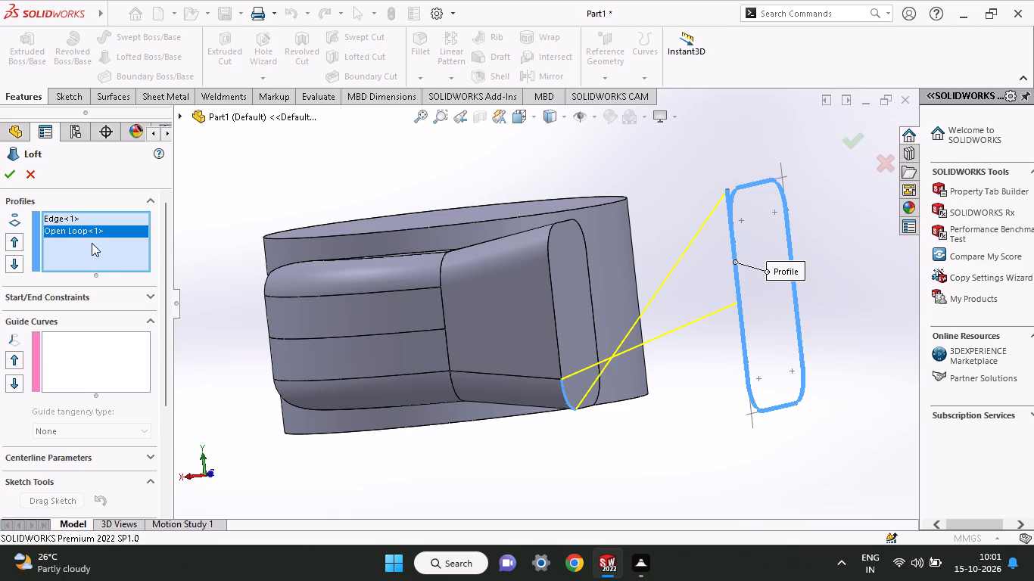
pyautogui.rightClick(92, 230)
pyautogui.click(105, 256)
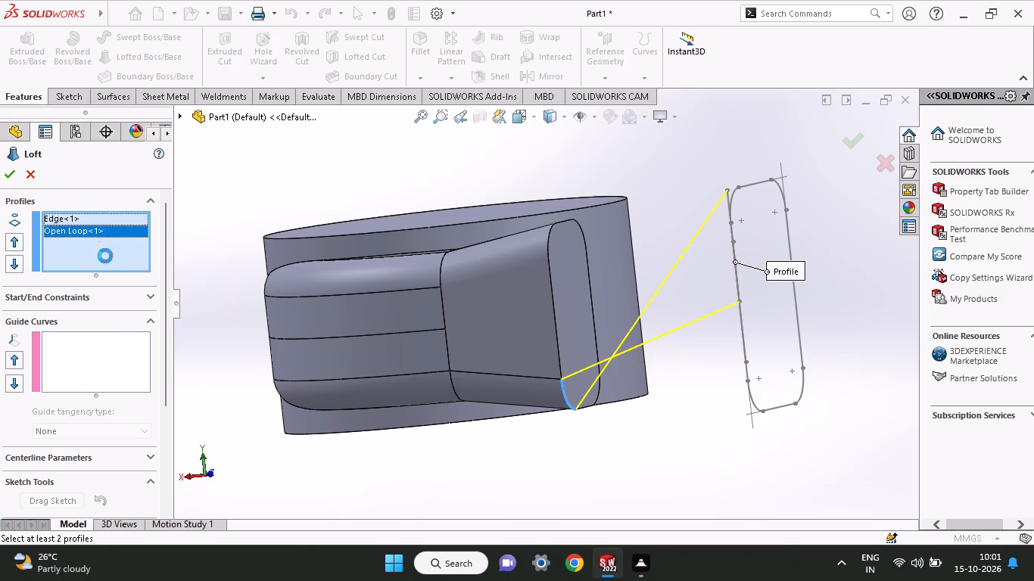
pyautogui.rightClick(65, 224)
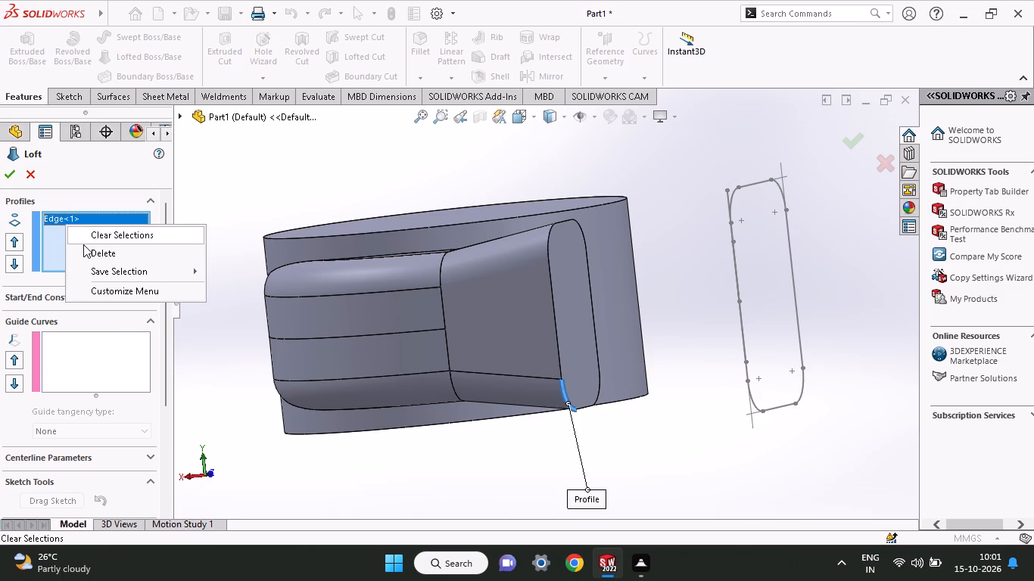
pyautogui.click(83, 244)
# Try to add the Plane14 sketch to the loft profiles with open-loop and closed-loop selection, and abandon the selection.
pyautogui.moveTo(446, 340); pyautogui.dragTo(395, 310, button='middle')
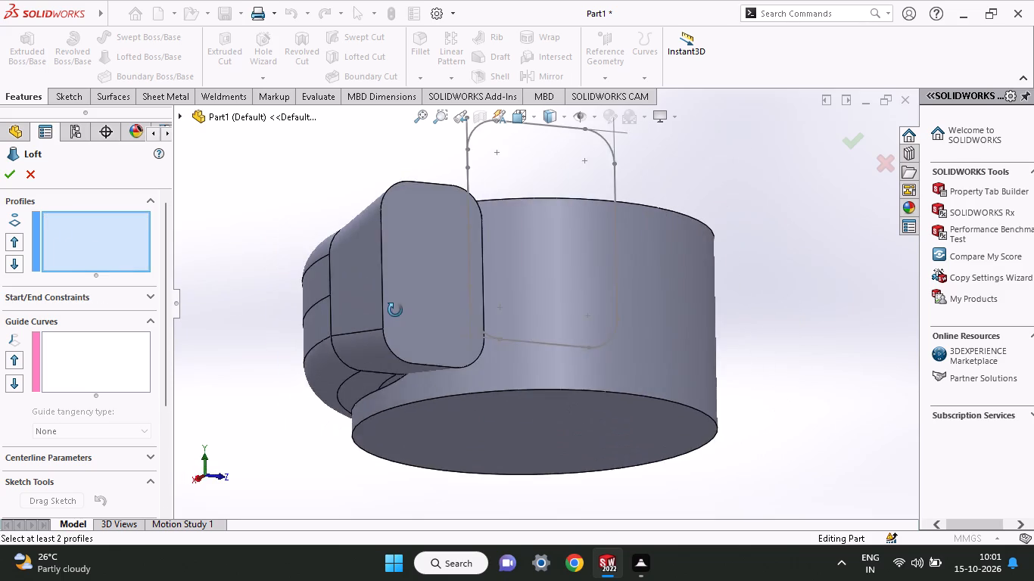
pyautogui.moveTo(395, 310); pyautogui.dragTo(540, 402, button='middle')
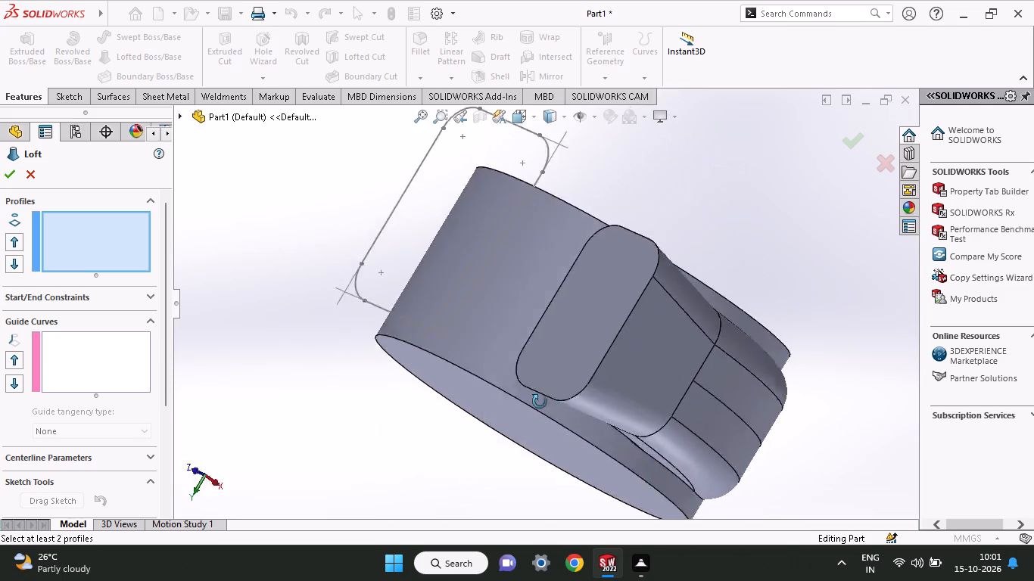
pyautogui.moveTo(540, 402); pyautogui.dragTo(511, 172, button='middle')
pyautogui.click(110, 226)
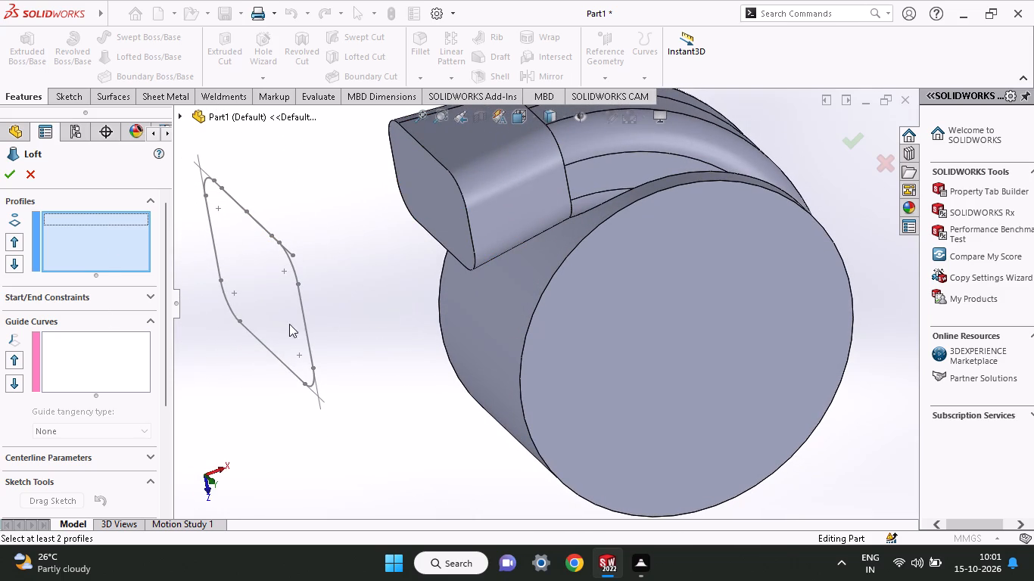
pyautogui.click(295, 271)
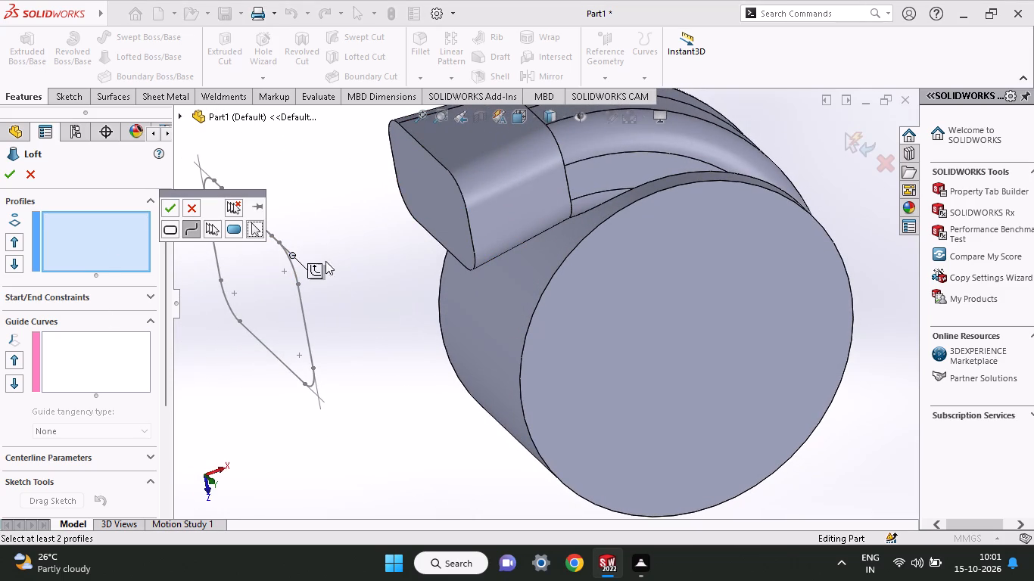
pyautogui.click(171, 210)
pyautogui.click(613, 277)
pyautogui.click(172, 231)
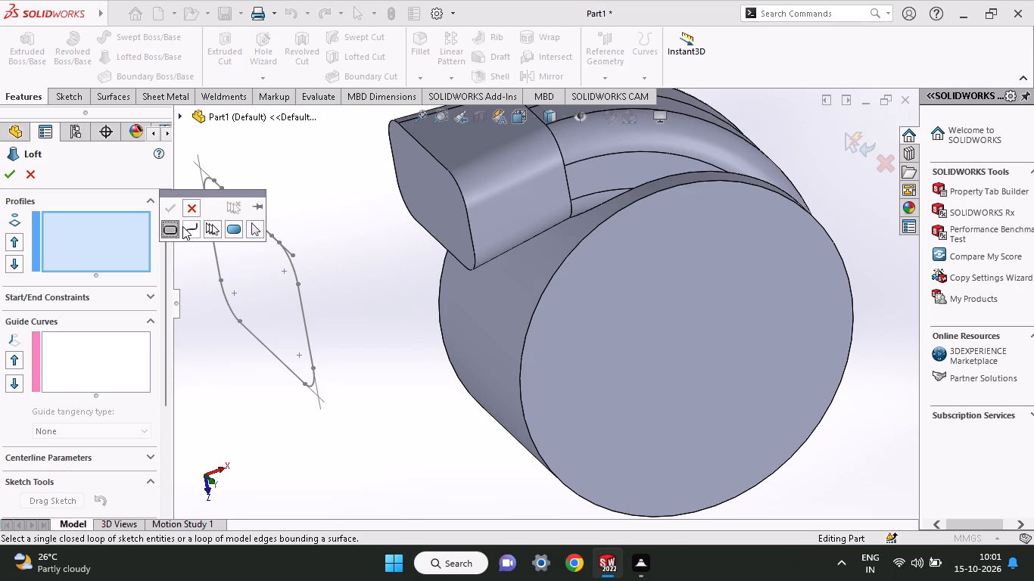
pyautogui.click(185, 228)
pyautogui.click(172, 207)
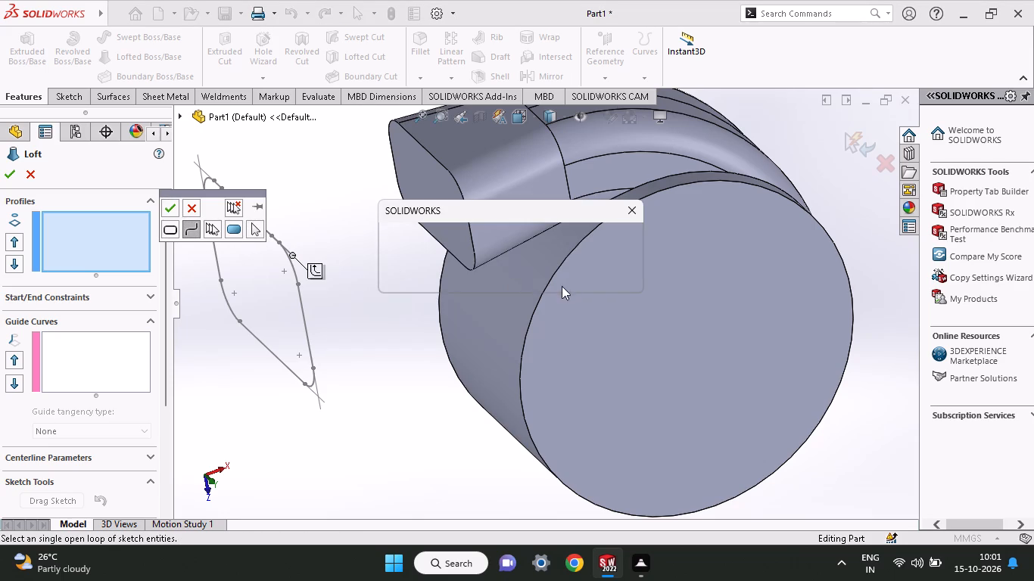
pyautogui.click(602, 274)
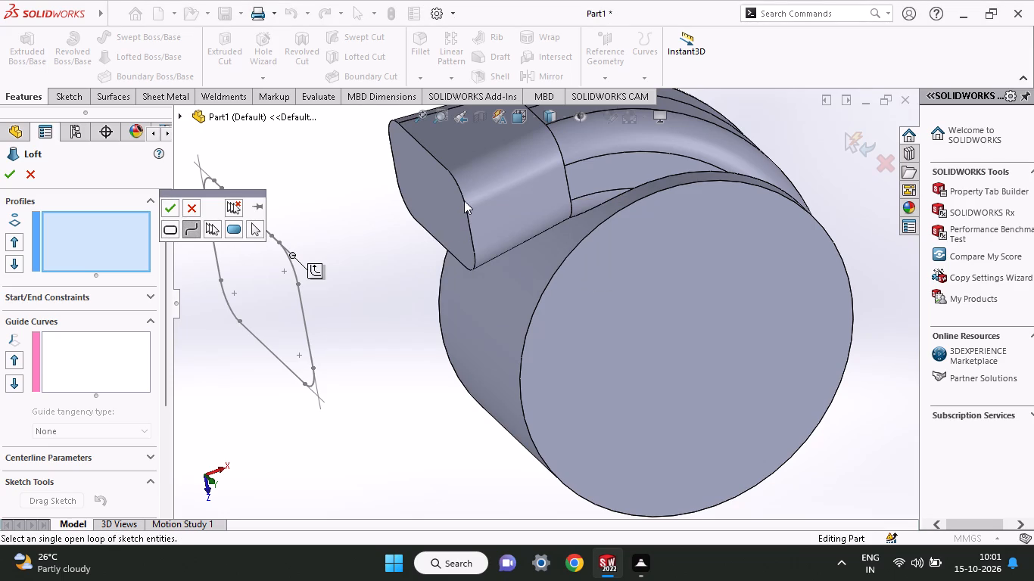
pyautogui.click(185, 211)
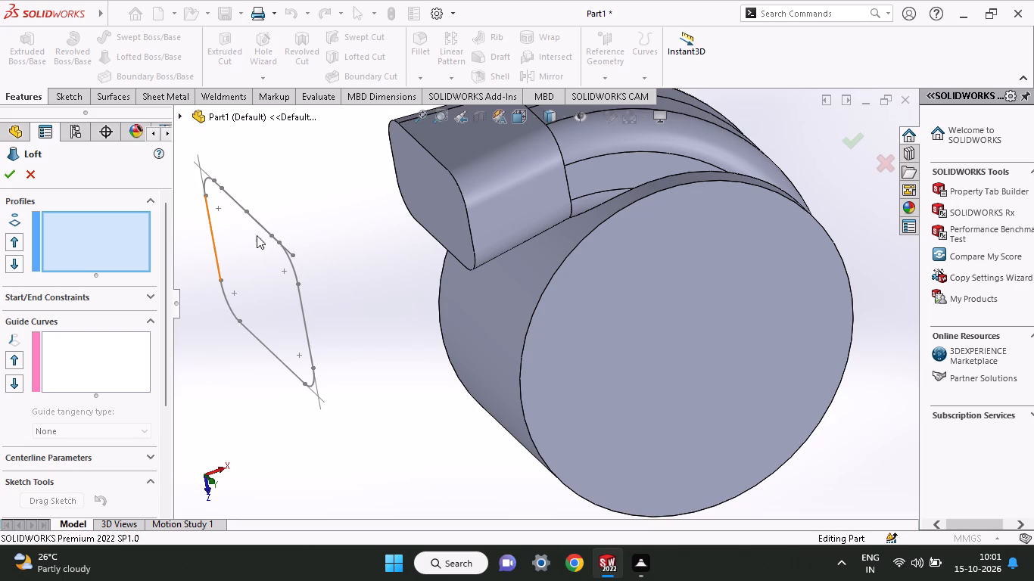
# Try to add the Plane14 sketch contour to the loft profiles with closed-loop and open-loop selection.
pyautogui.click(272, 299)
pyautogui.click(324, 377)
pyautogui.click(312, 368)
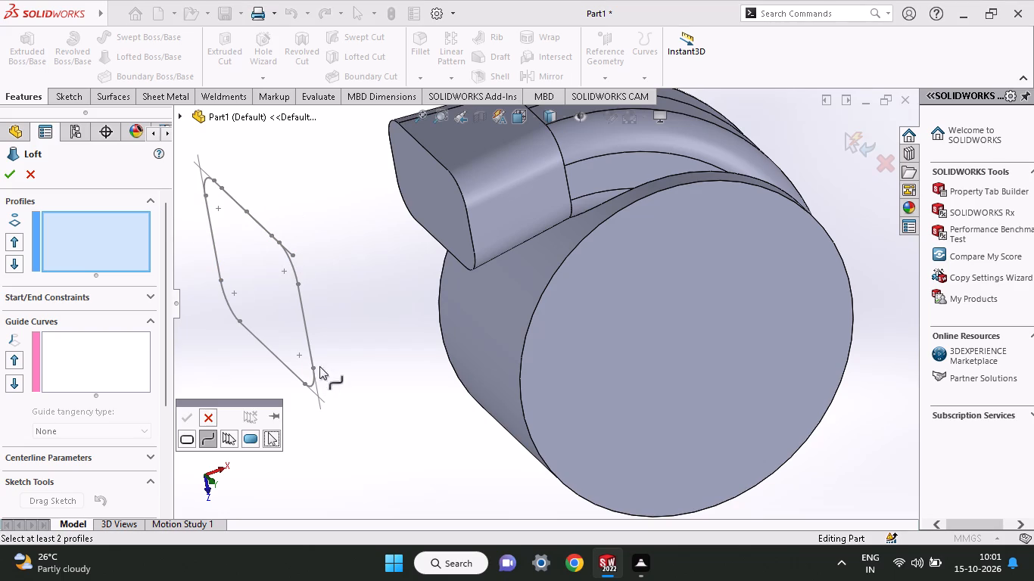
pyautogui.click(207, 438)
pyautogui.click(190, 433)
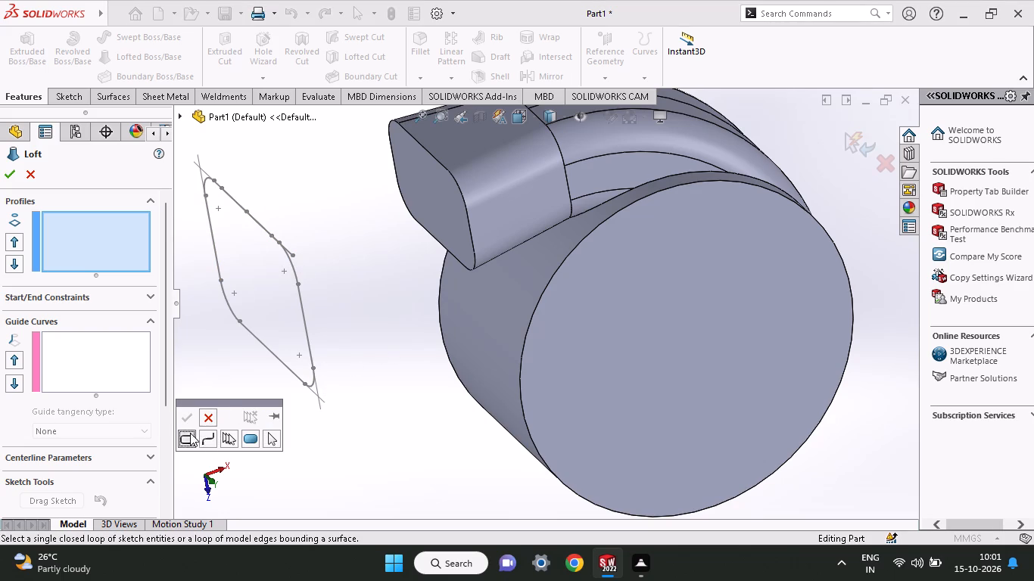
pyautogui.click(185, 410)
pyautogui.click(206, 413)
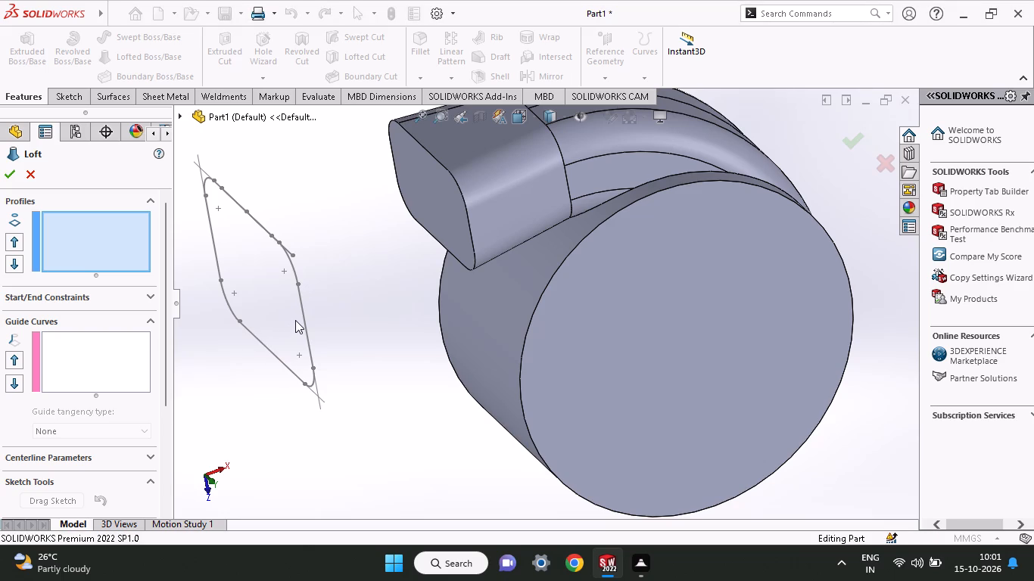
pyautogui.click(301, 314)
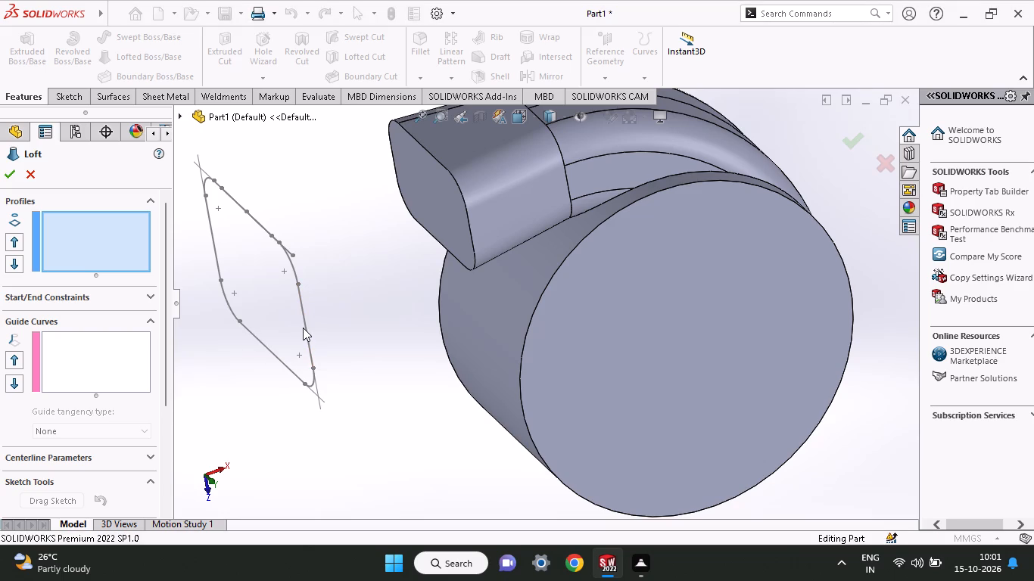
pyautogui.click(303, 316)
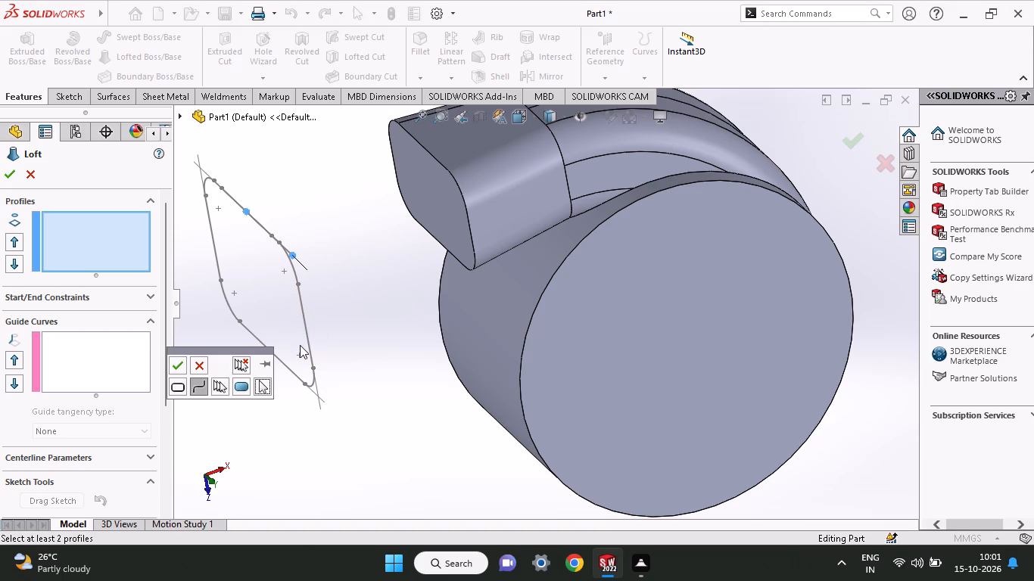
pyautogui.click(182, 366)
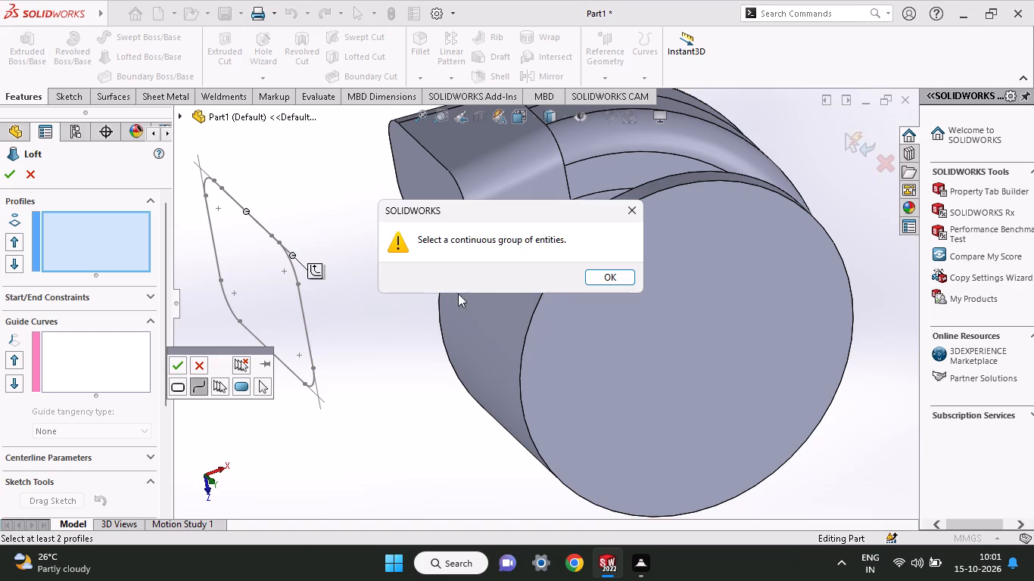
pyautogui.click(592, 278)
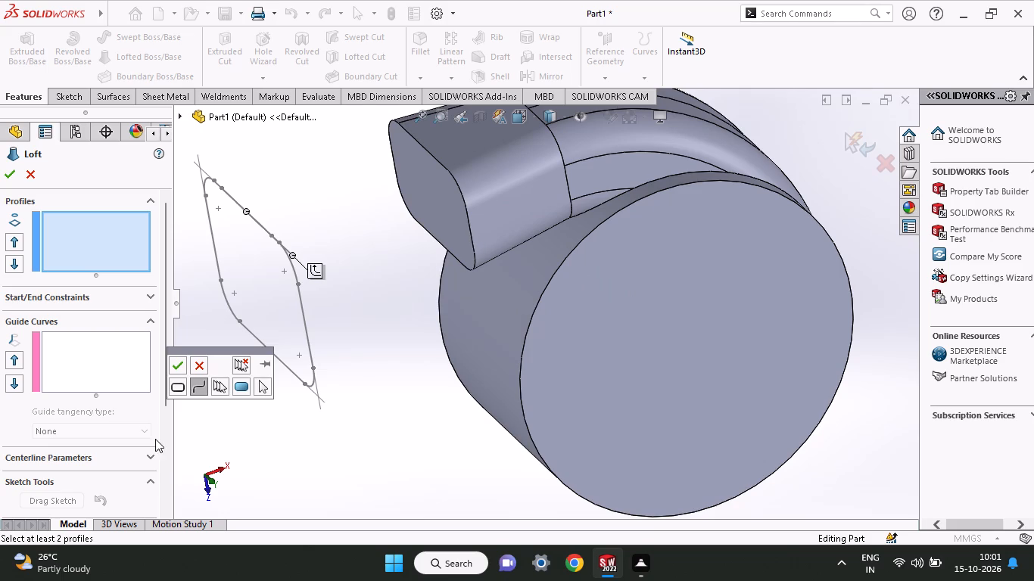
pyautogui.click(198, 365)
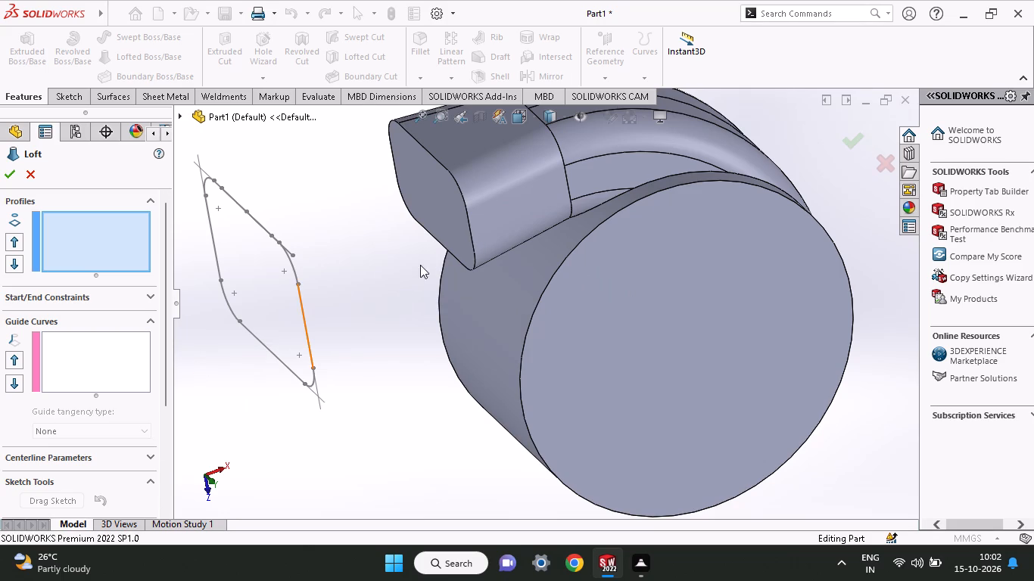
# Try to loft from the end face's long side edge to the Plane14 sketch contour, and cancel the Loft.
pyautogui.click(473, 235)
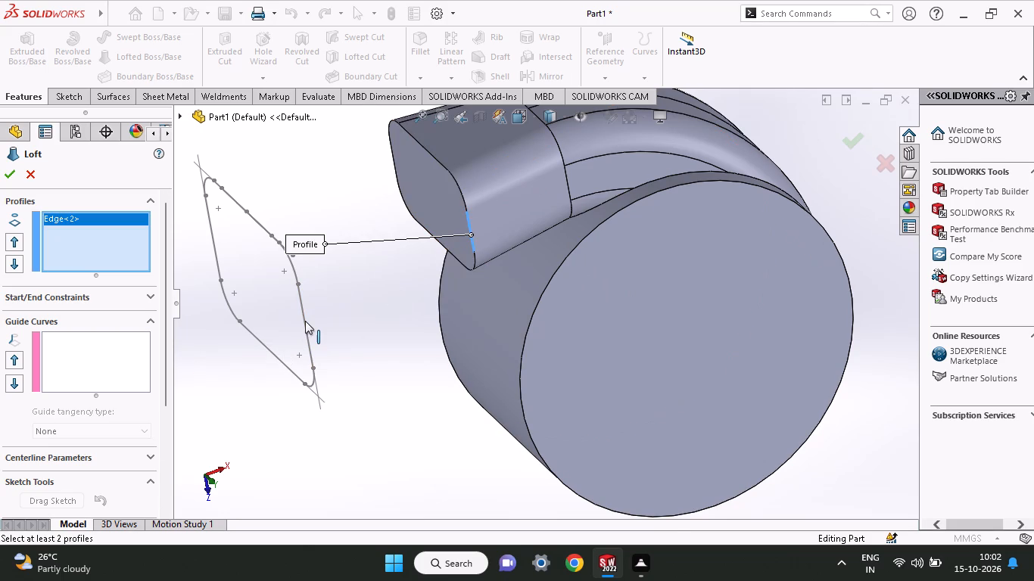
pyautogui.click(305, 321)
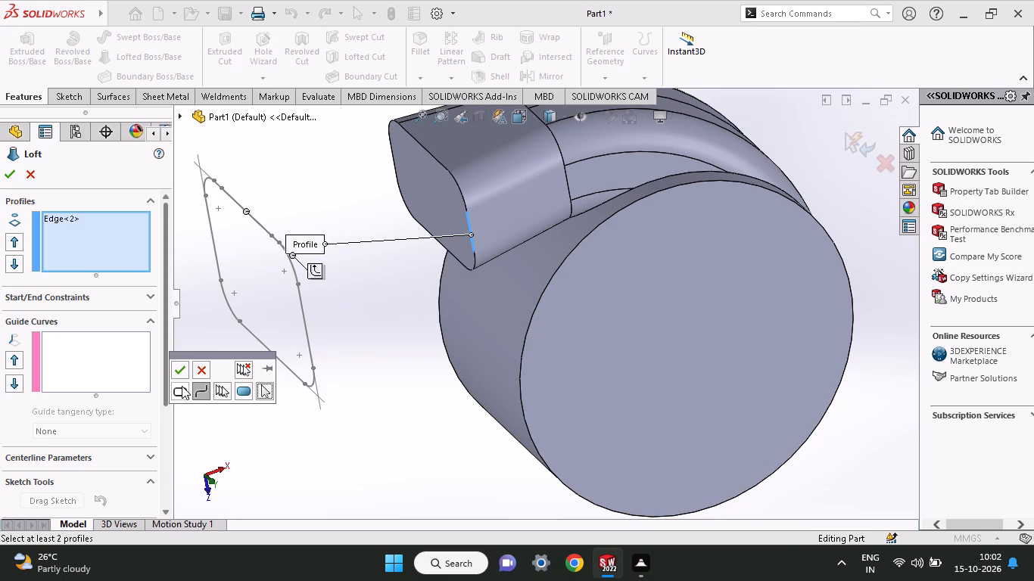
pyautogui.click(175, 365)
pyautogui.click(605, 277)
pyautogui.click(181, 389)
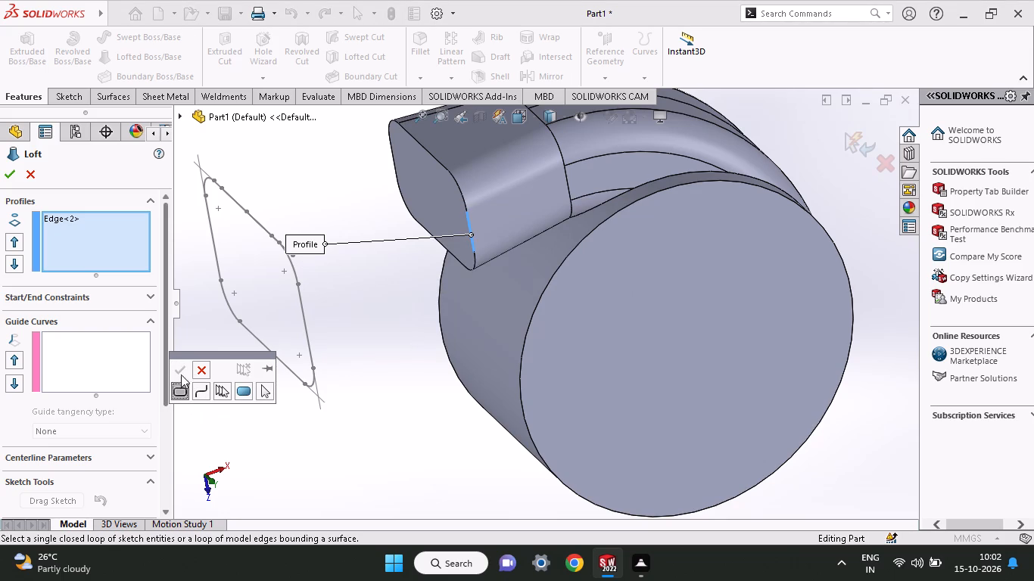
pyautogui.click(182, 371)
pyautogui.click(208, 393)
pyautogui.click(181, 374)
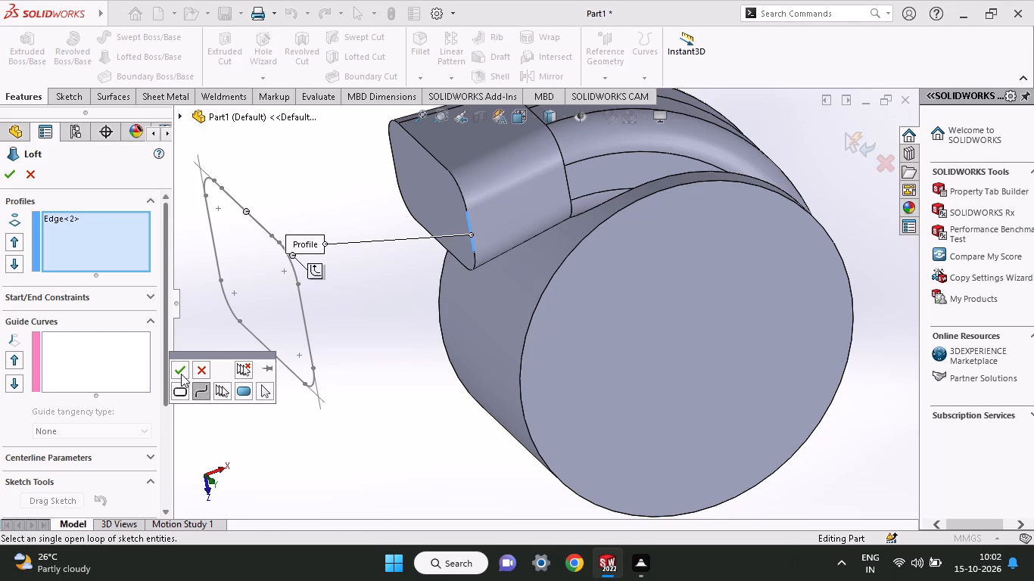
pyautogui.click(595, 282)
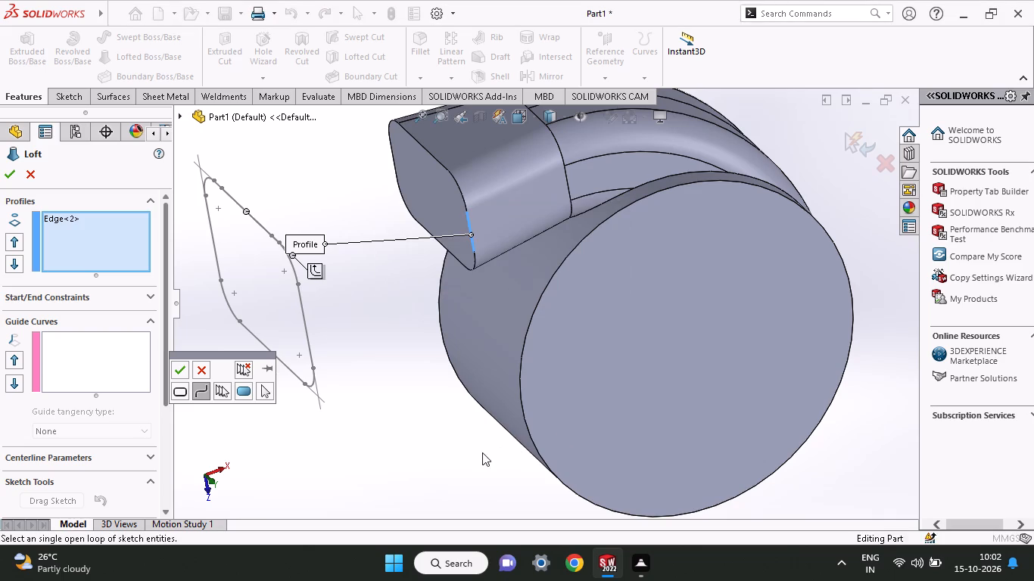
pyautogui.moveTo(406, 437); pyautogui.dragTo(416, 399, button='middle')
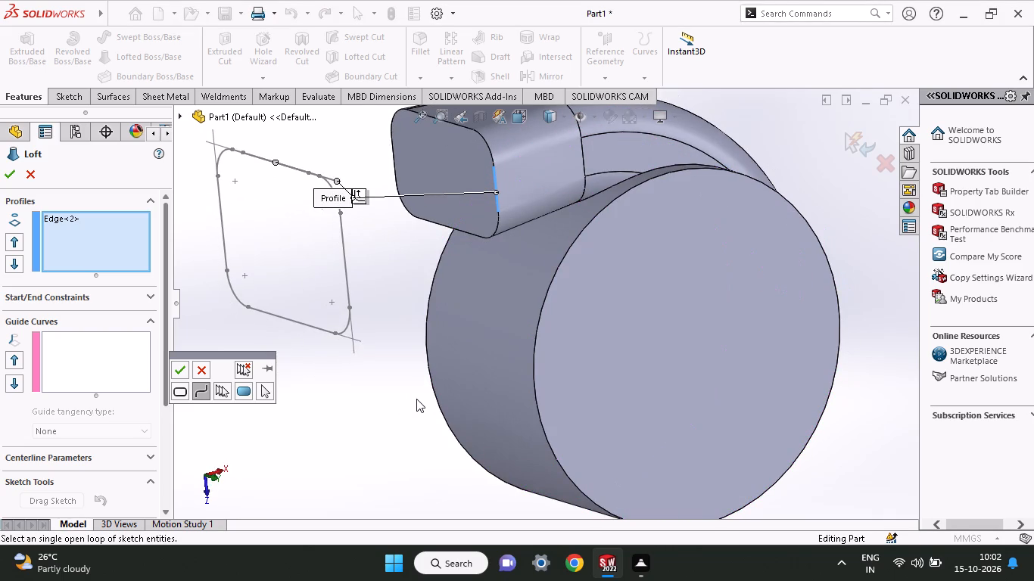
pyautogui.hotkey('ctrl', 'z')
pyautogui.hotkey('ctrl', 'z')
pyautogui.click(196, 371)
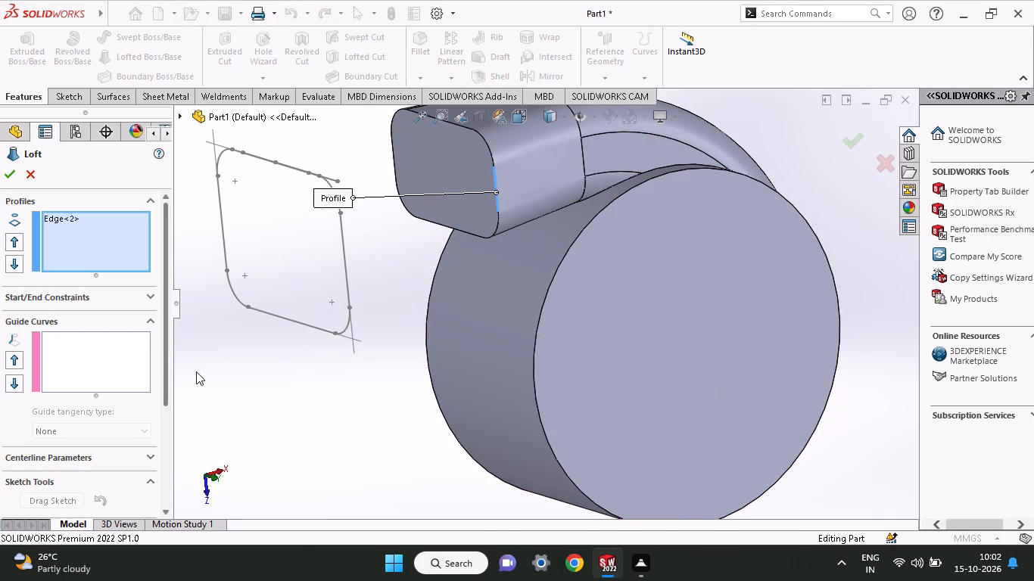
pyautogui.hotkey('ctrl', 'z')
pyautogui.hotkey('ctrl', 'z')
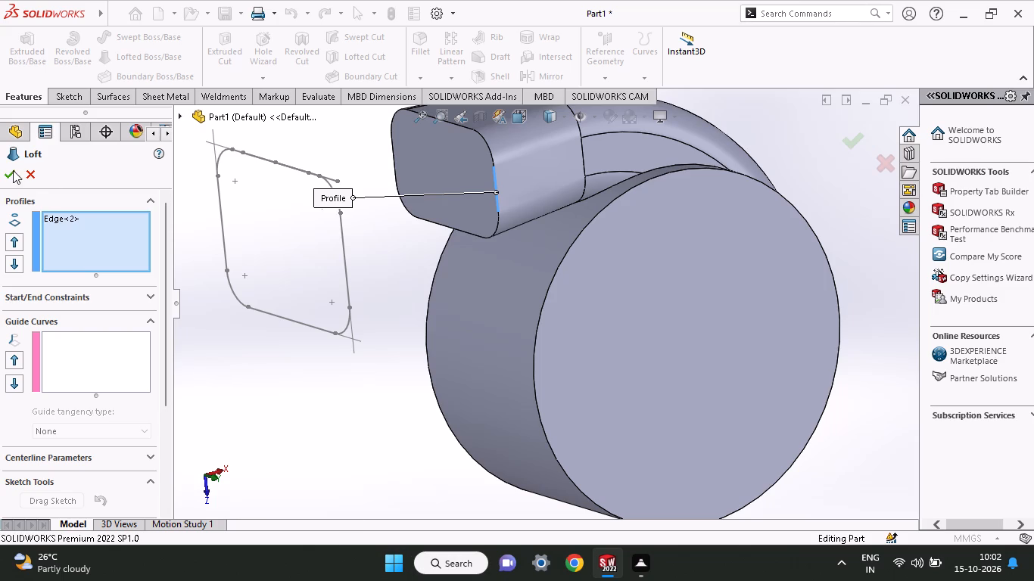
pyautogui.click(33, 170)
# Delete the rounded rectangle sketch on Plane14.
pyautogui.moveTo(423, 424); pyautogui.dragTo(435, 346, button='middle')
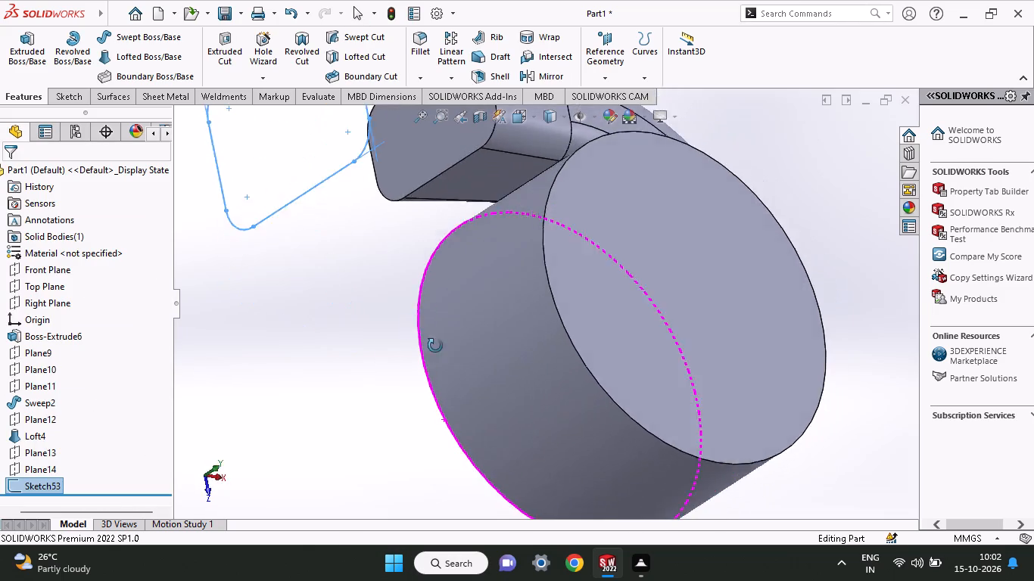
pyautogui.moveTo(435, 346); pyautogui.dragTo(431, 399, button='middle')
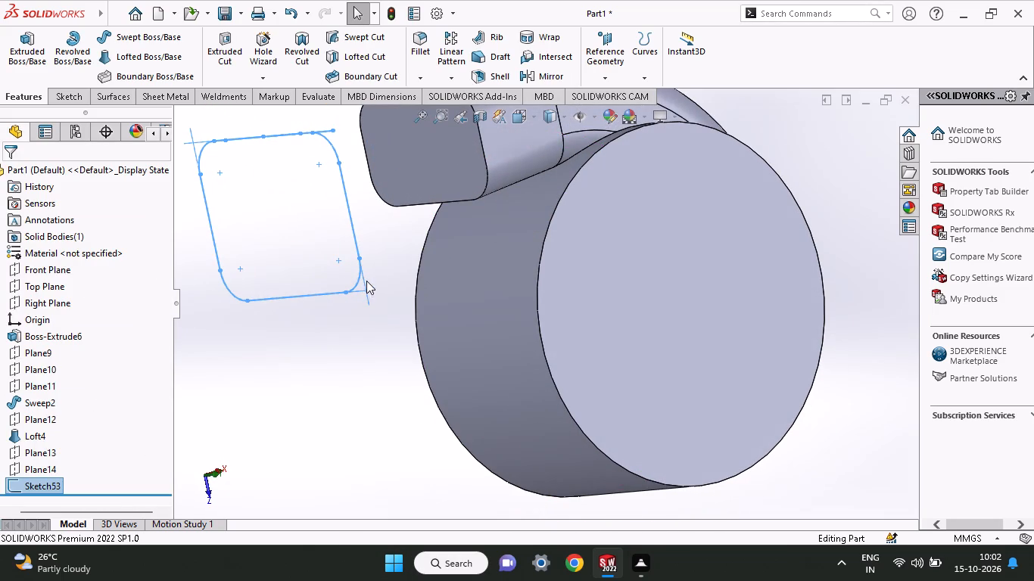
pyautogui.click(76, 110)
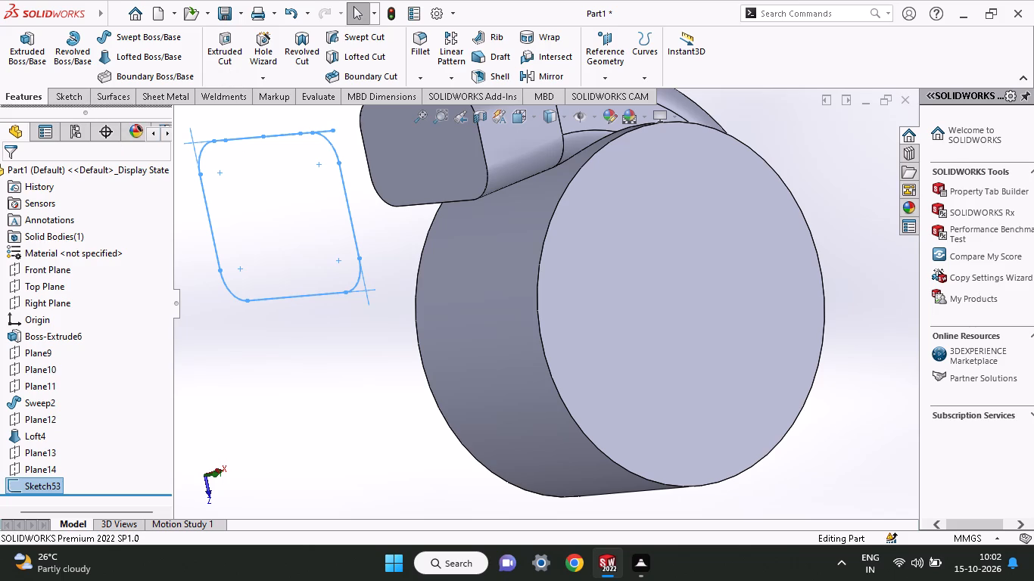
pyautogui.click(82, 104)
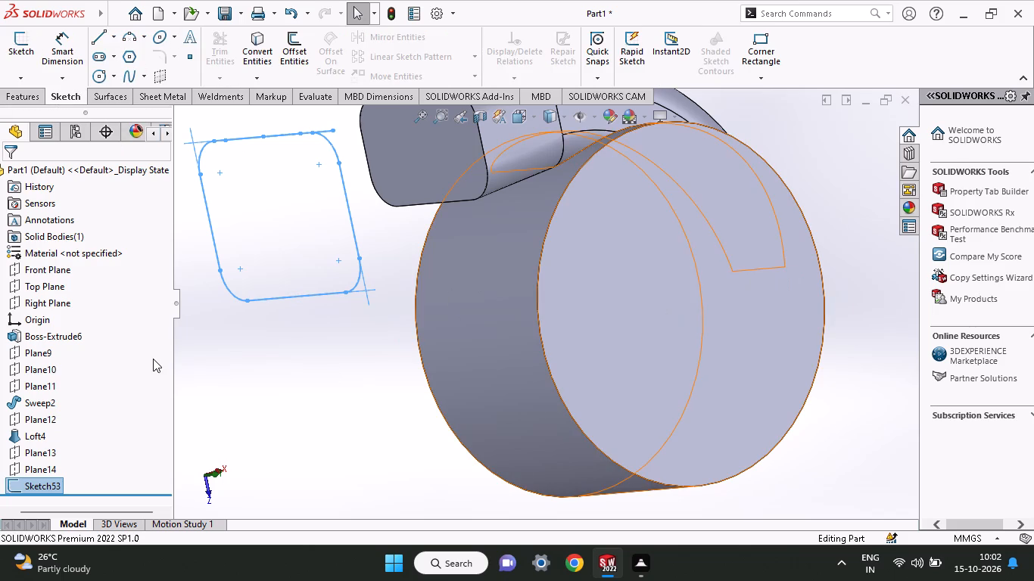
pyautogui.rightClick(308, 316)
pyautogui.click(335, 457)
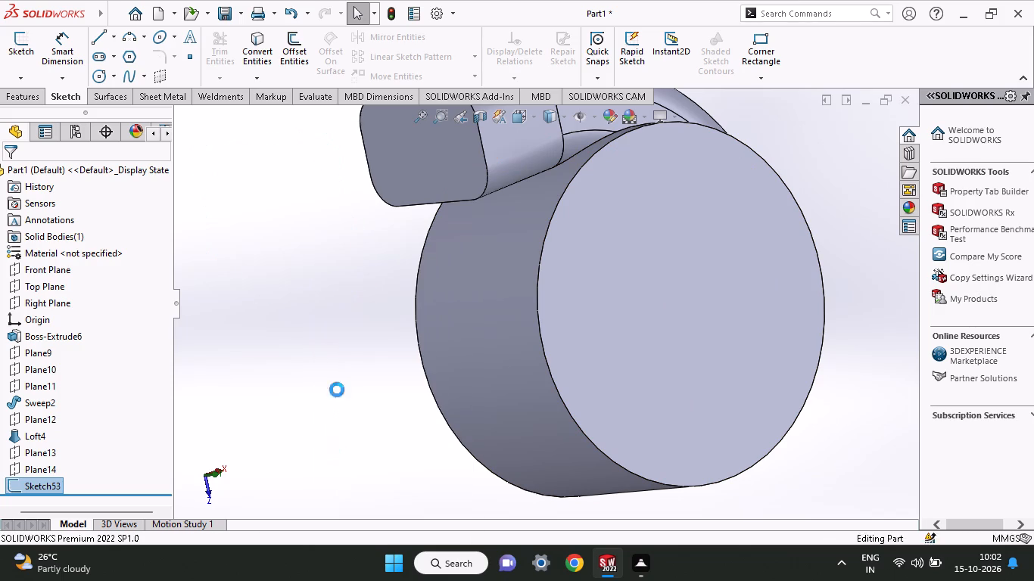
# Create a reference plane offset 42 mm outward from the existing loft's rounded rectangular end face.
pyautogui.moveTo(355, 303); pyautogui.dragTo(347, 165, button='middle')
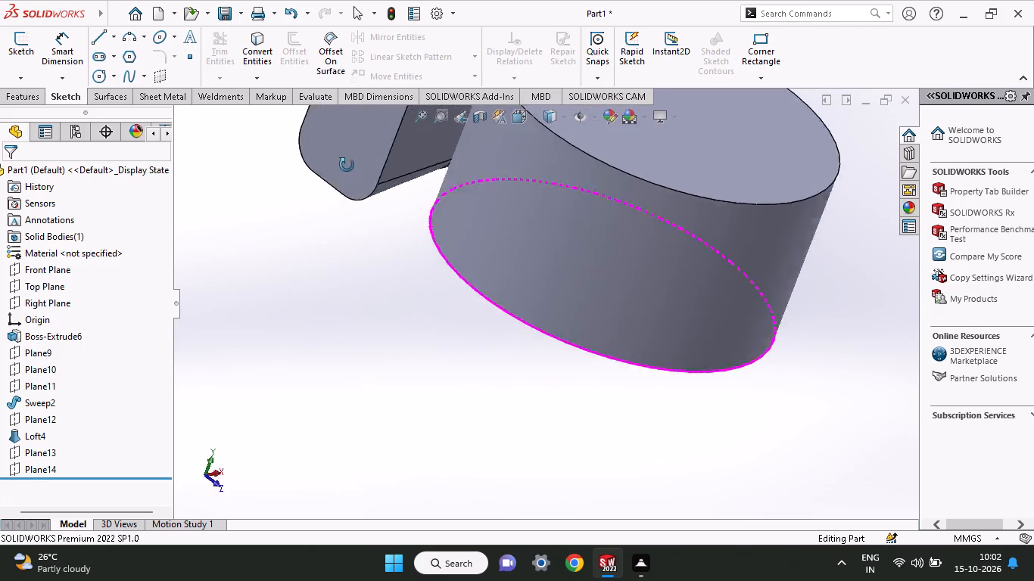
pyautogui.moveTo(347, 165); pyautogui.dragTo(313, 344, button='middle')
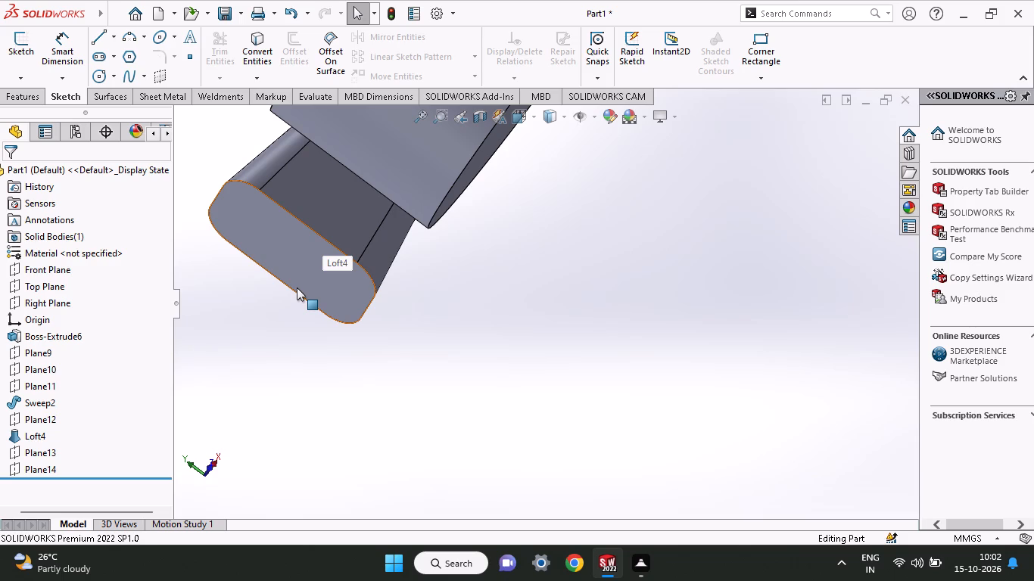
pyautogui.moveTo(369, 305); pyautogui.dragTo(403, 379, button='middle')
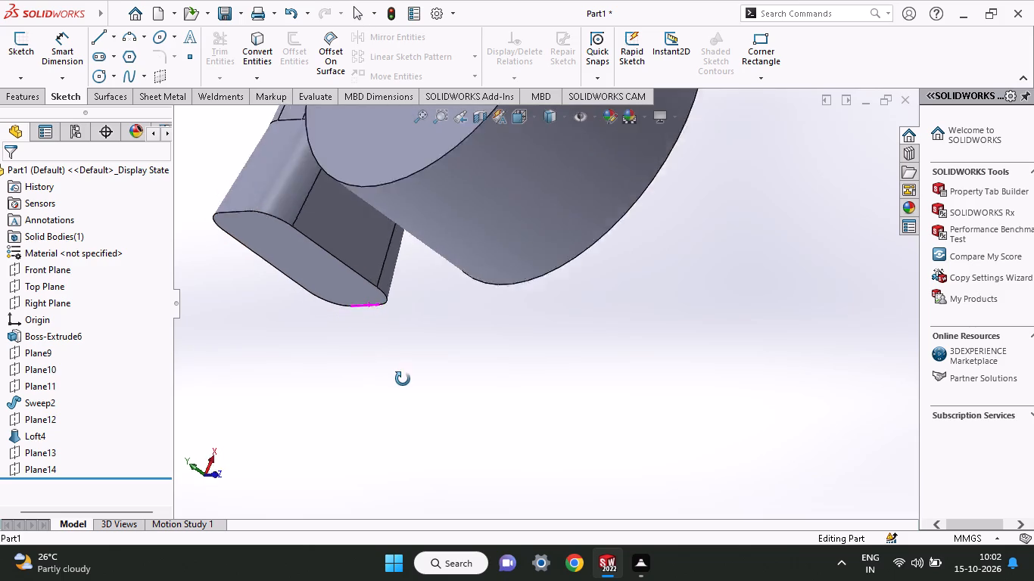
pyautogui.moveTo(403, 379); pyautogui.dragTo(420, 354, button='middle')
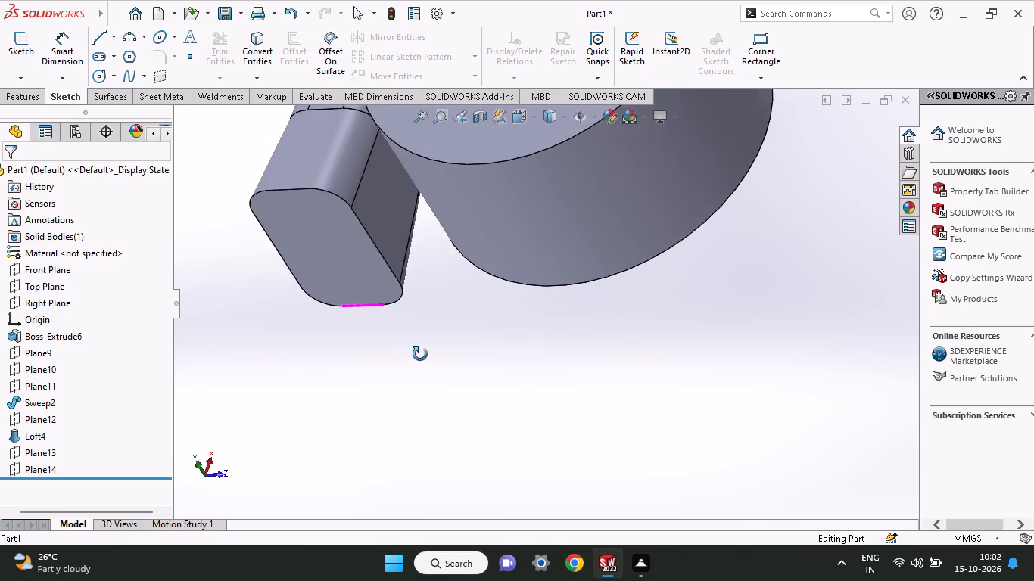
pyautogui.moveTo(420, 354); pyautogui.dragTo(421, 396, button='middle')
pyautogui.click(339, 255)
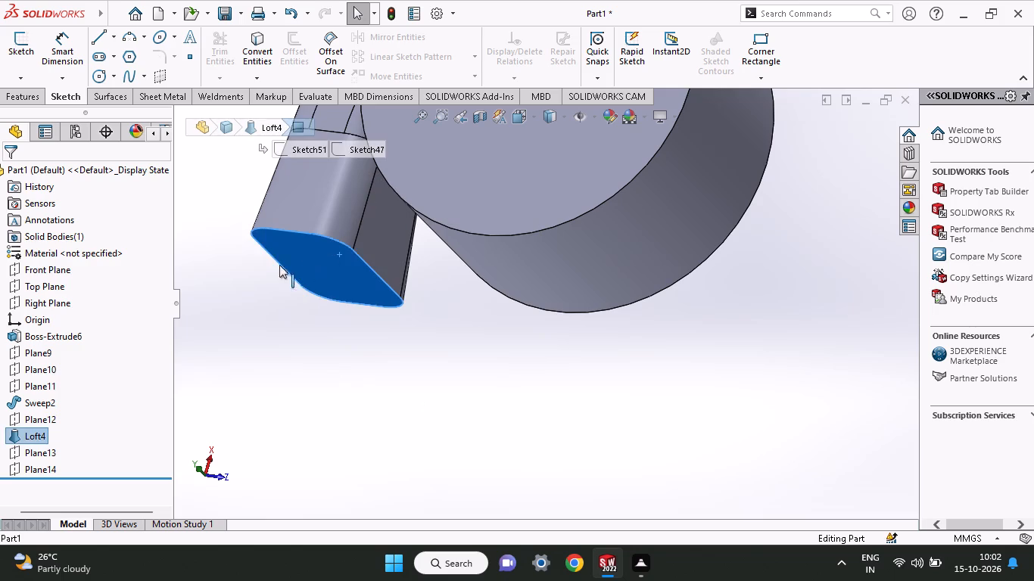
pyautogui.click(245, 332)
pyautogui.click(14, 99)
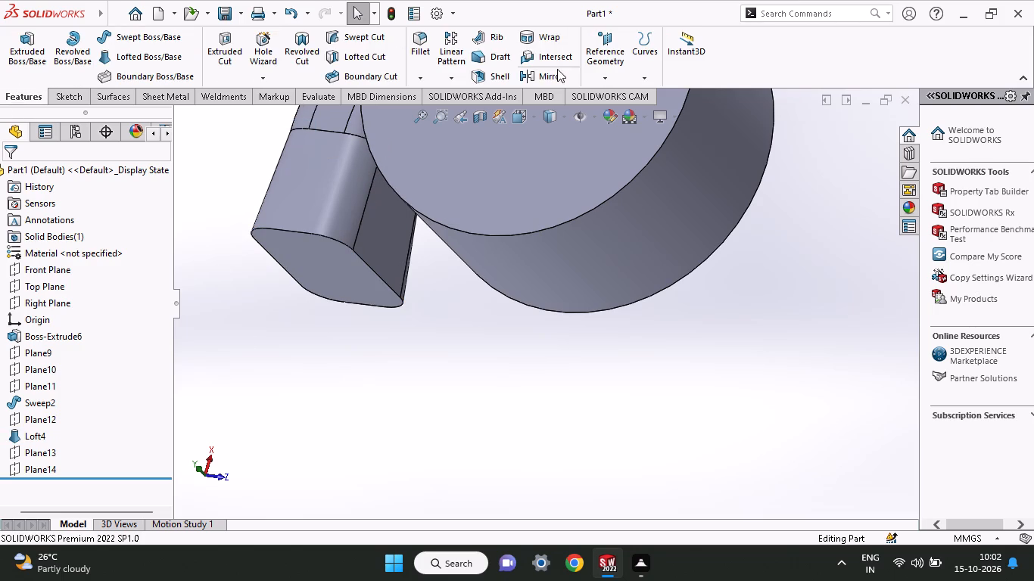
pyautogui.click(606, 75)
pyautogui.click(605, 95)
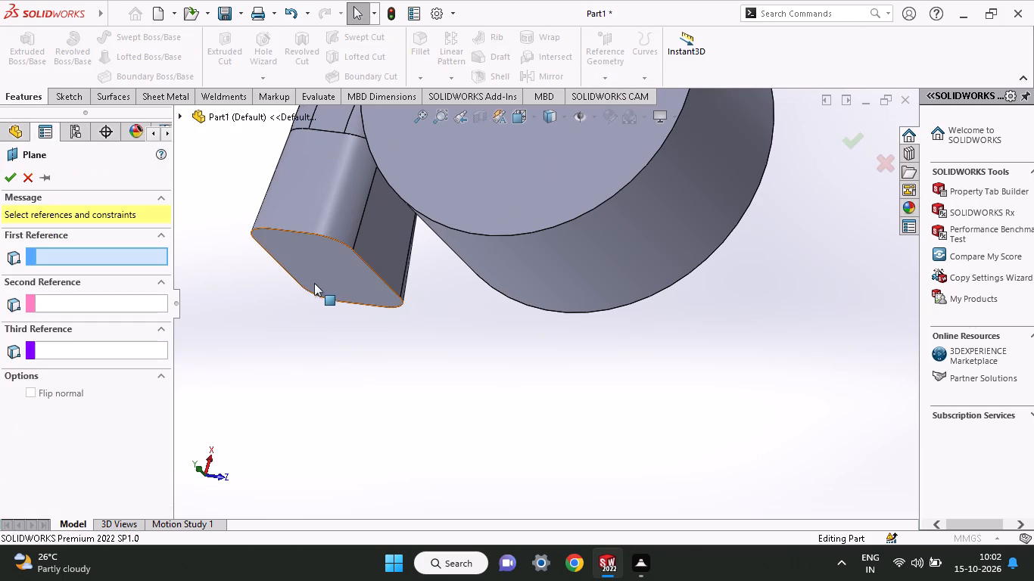
pyautogui.click(314, 283)
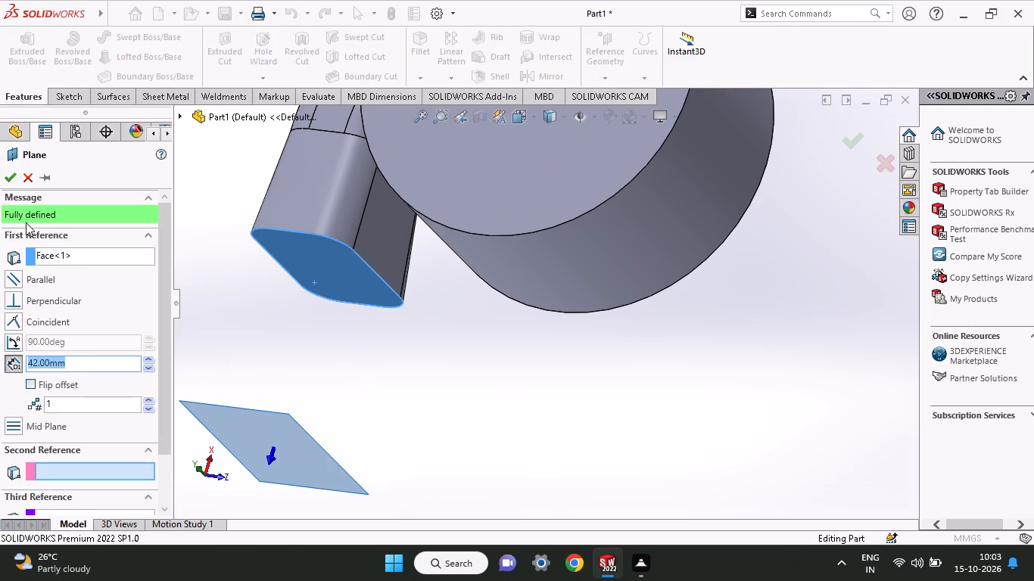
pyautogui.click(13, 169)
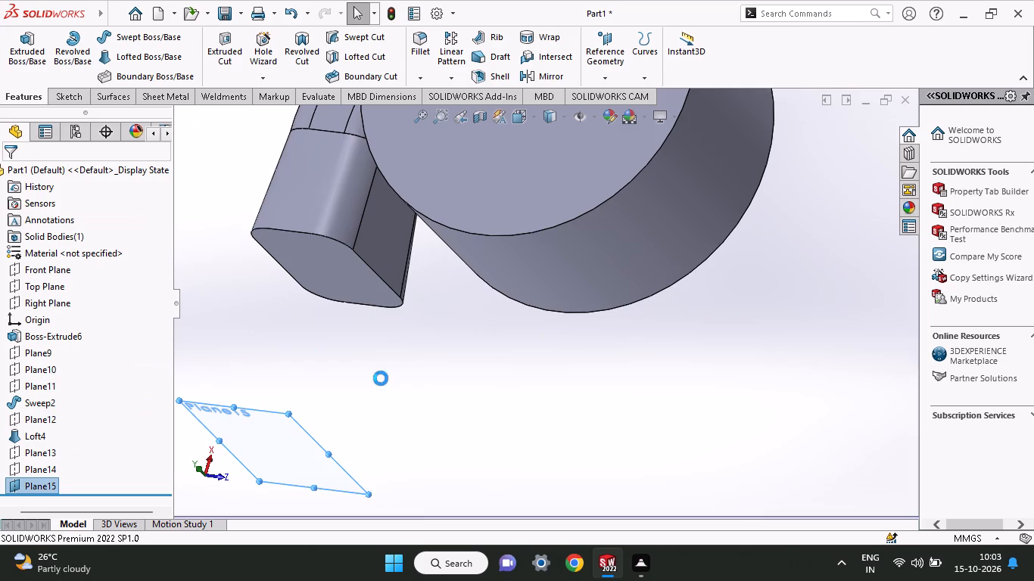
# Sketch a vertical line on Plane15 along the end face's outer long edge, reaching about 32 mm above and 30 mm below its midpoint.
pyautogui.moveTo(381, 378); pyautogui.dragTo(391, 316, button='middle')
pyautogui.click(269, 471)
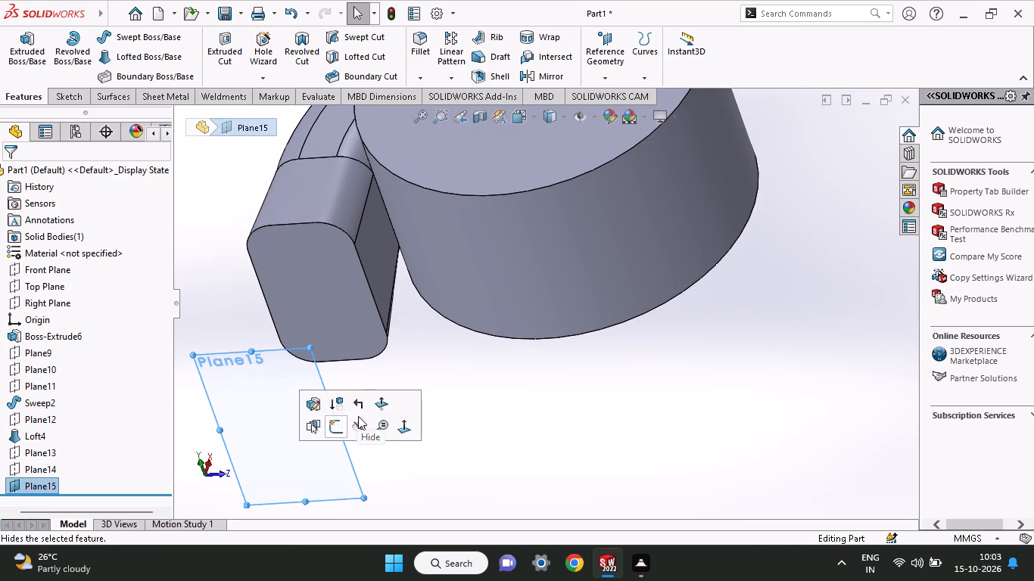
pyautogui.click(338, 434)
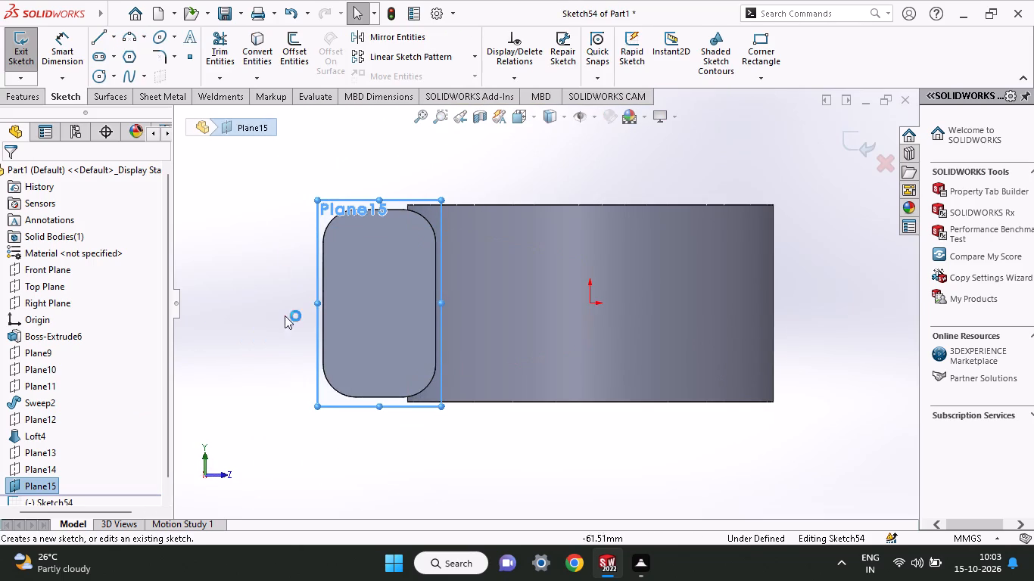
pyautogui.click(98, 40)
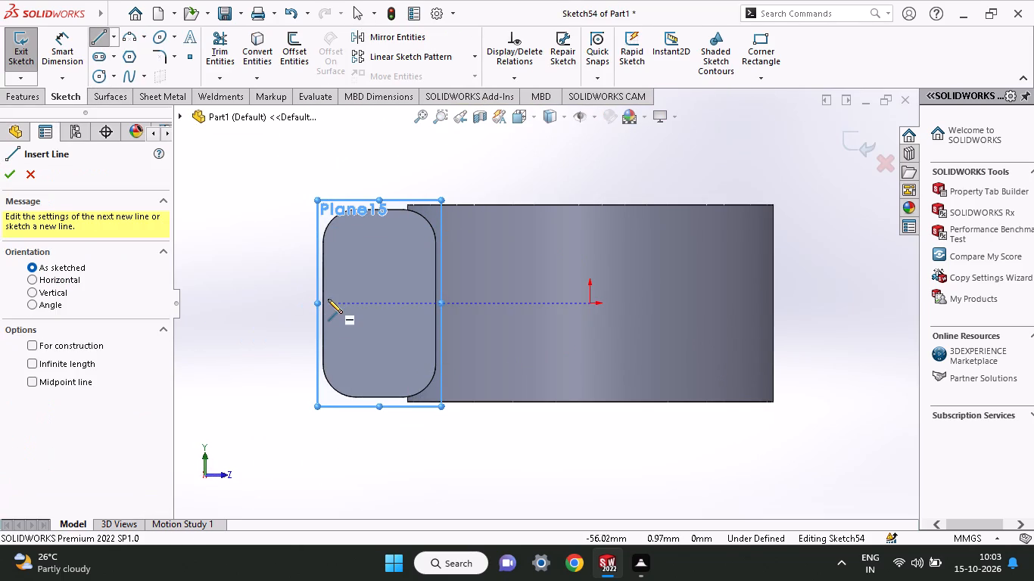
pyautogui.click(325, 304)
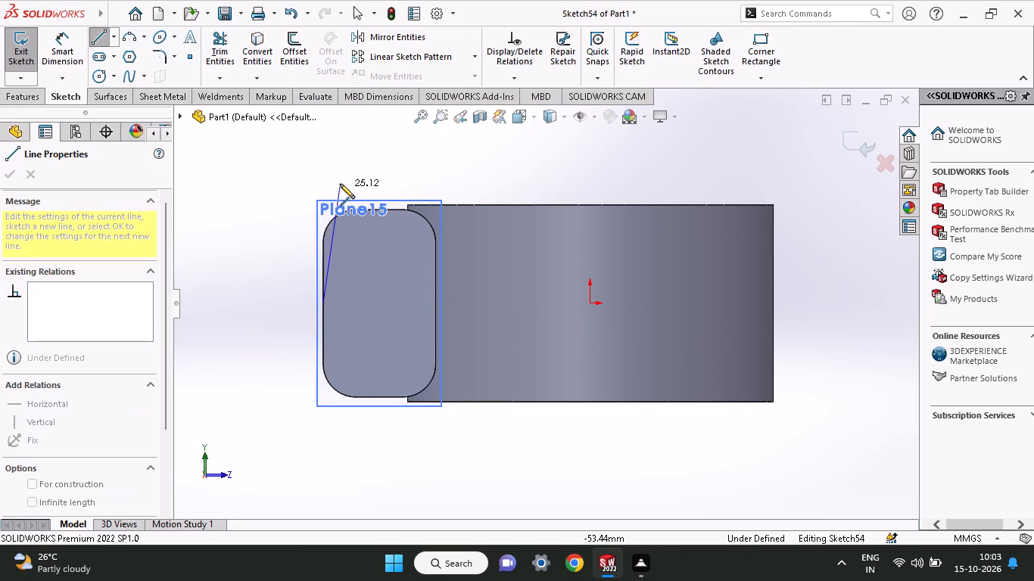
pyautogui.click(322, 154)
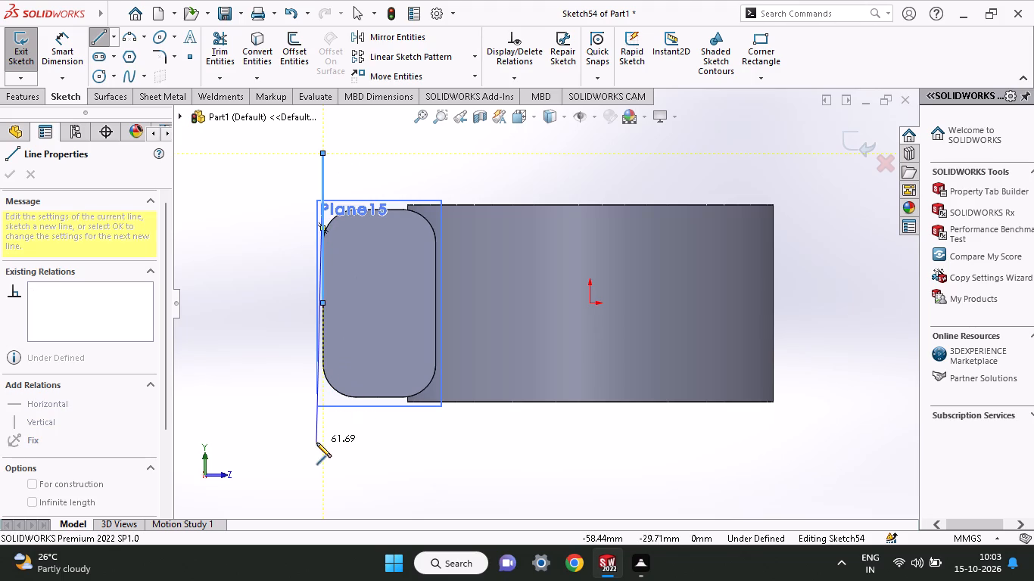
pyautogui.click(320, 442)
pyautogui.rightClick(207, 371)
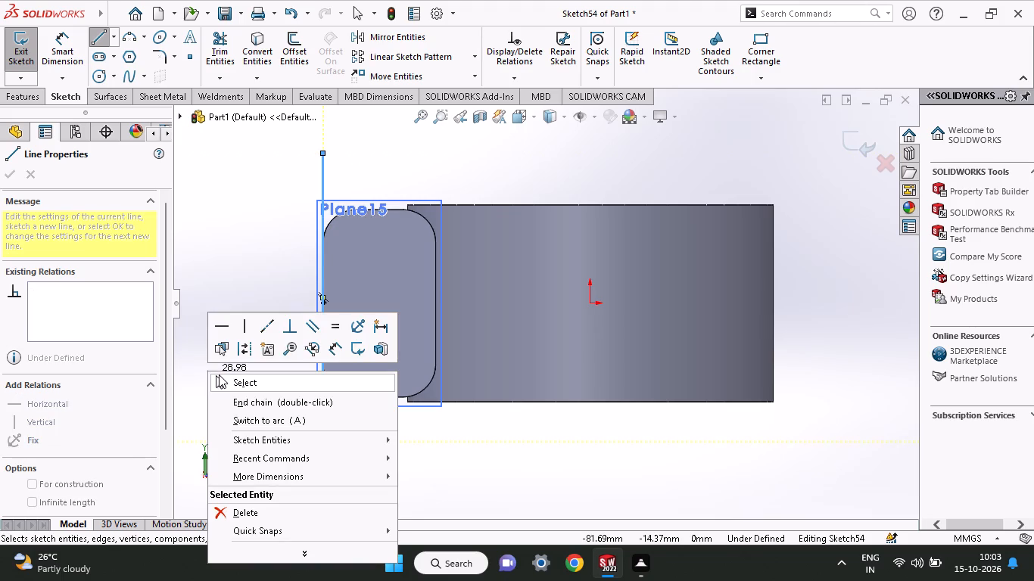
pyautogui.click(225, 377)
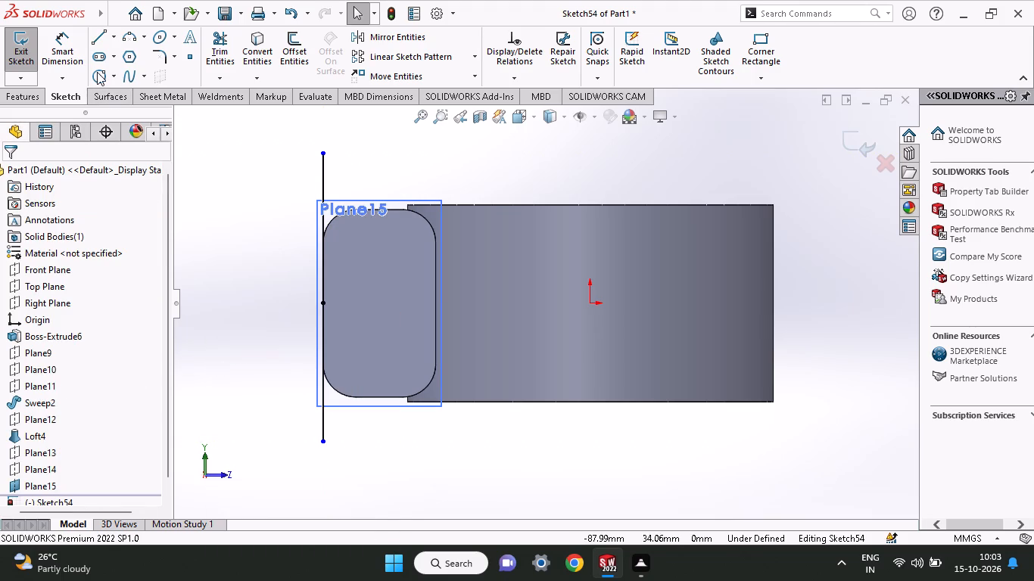
# Dimension the vertical line's upper and lower ends at 24 mm each from the midpoint on the end face's edge.
pyautogui.click(58, 61)
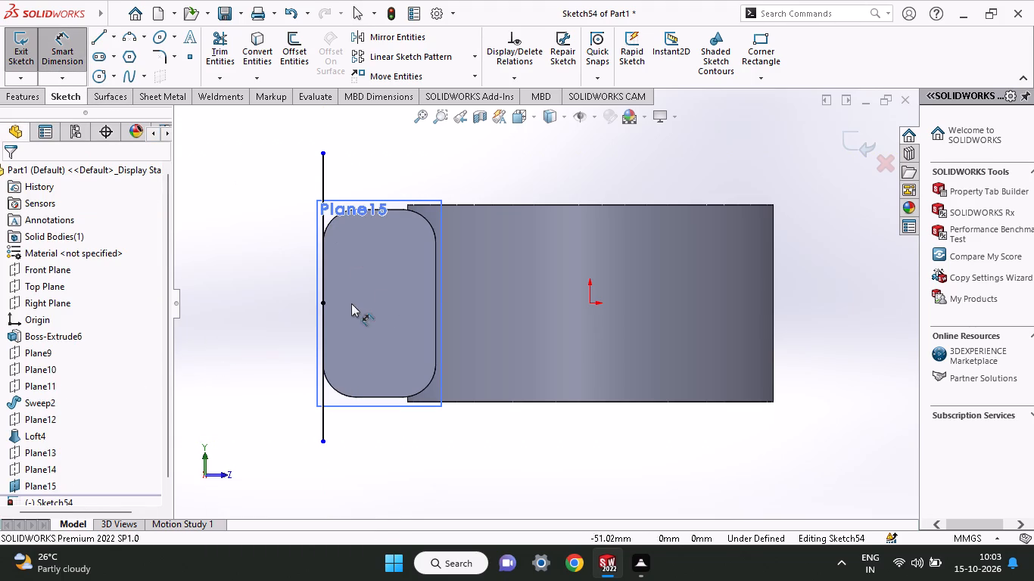
pyautogui.click(322, 301)
pyautogui.click(325, 154)
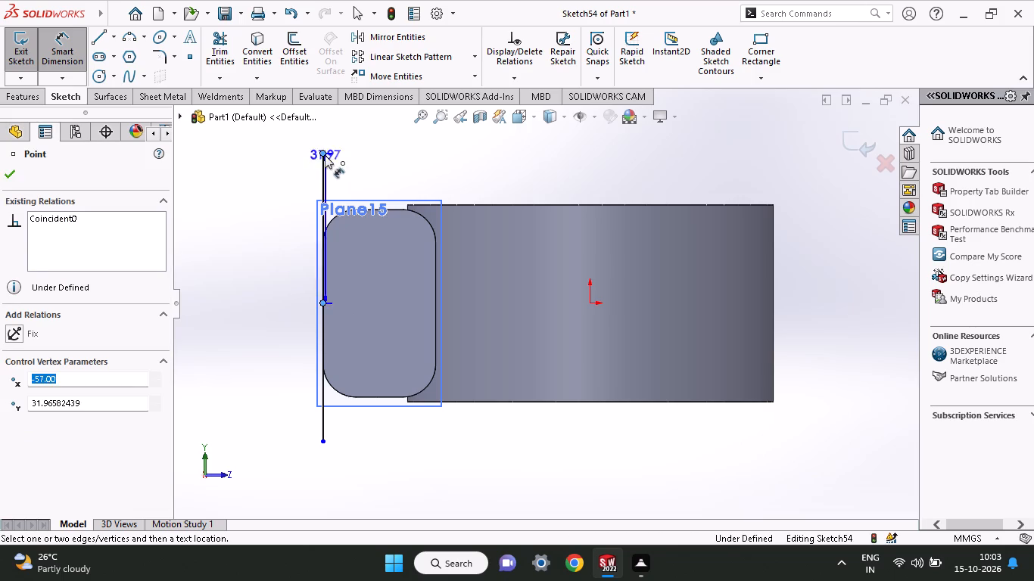
pyautogui.click(285, 204)
pyautogui.write('24')
pyautogui.press('Return')
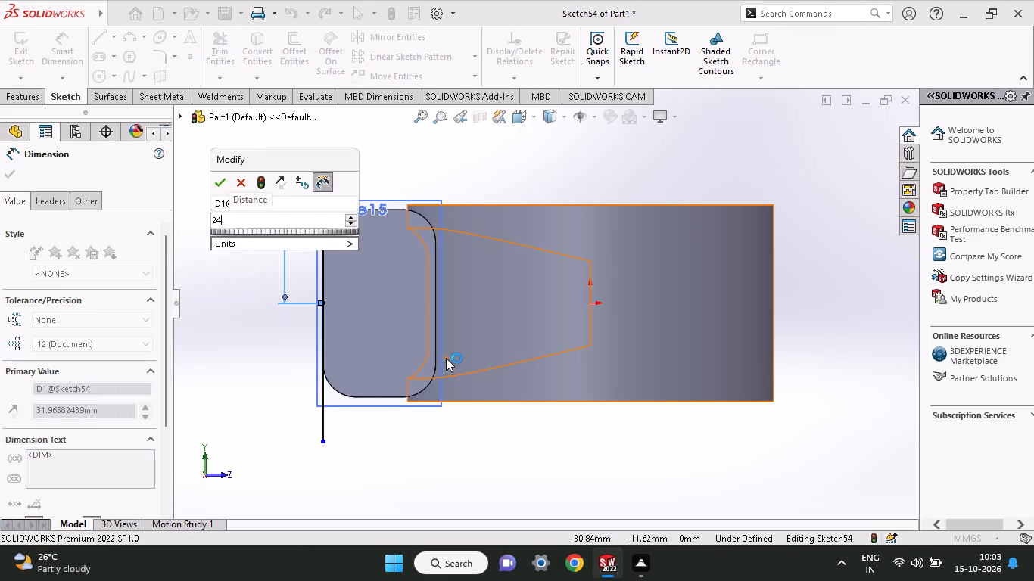
pyautogui.click(319, 445)
pyautogui.click(326, 303)
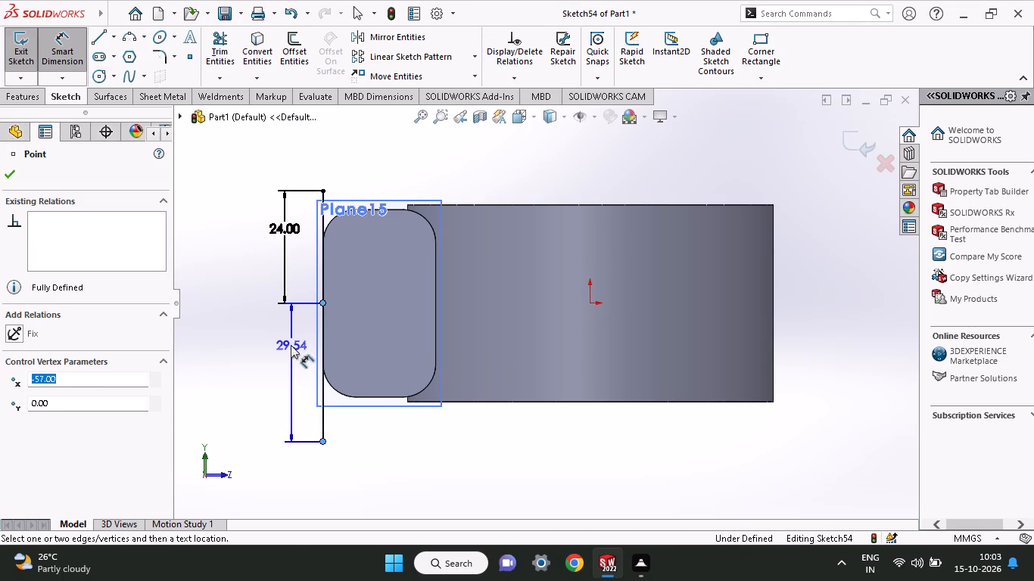
pyautogui.click(285, 350)
pyautogui.write('24')
pyautogui.press('Return')
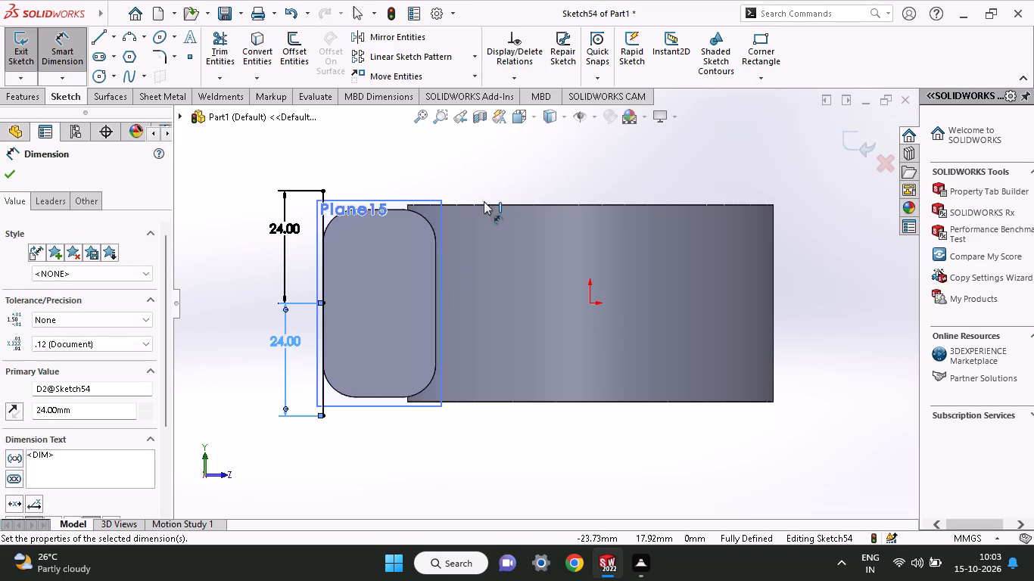
# Draw a line about 51 mm long from the vertical line's upper end toward the cylinder and make it horizontal.
pyautogui.moveTo(492, 179); pyautogui.dragTo(520, 182, button='middle')
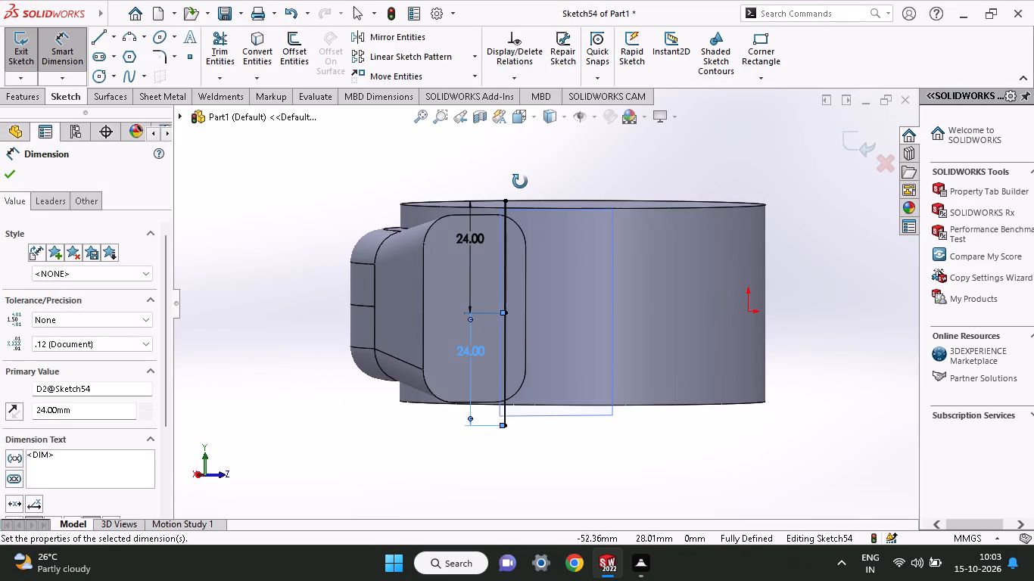
pyautogui.moveTo(520, 182); pyautogui.dragTo(506, 204, button='middle')
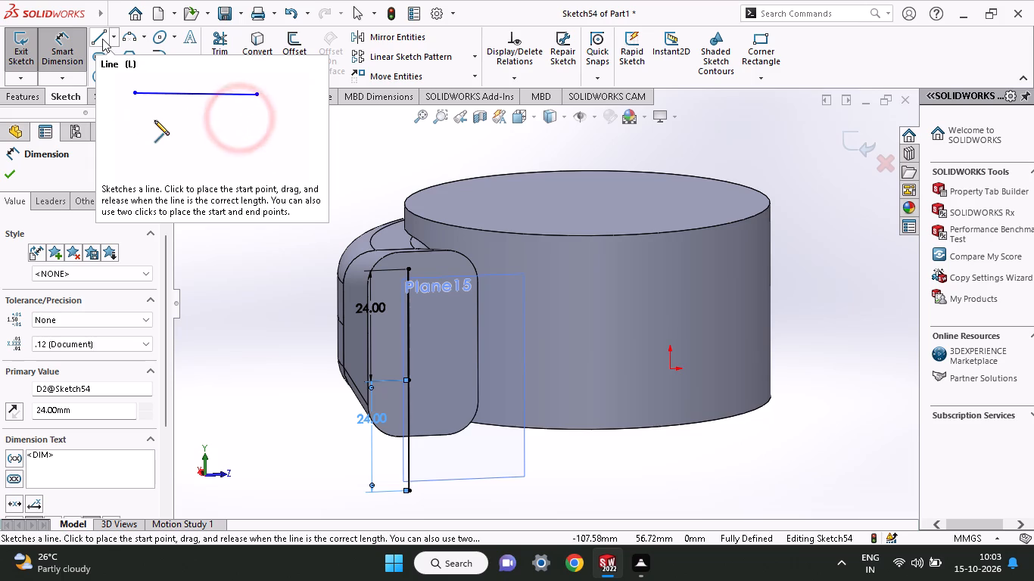
pyautogui.click(102, 39)
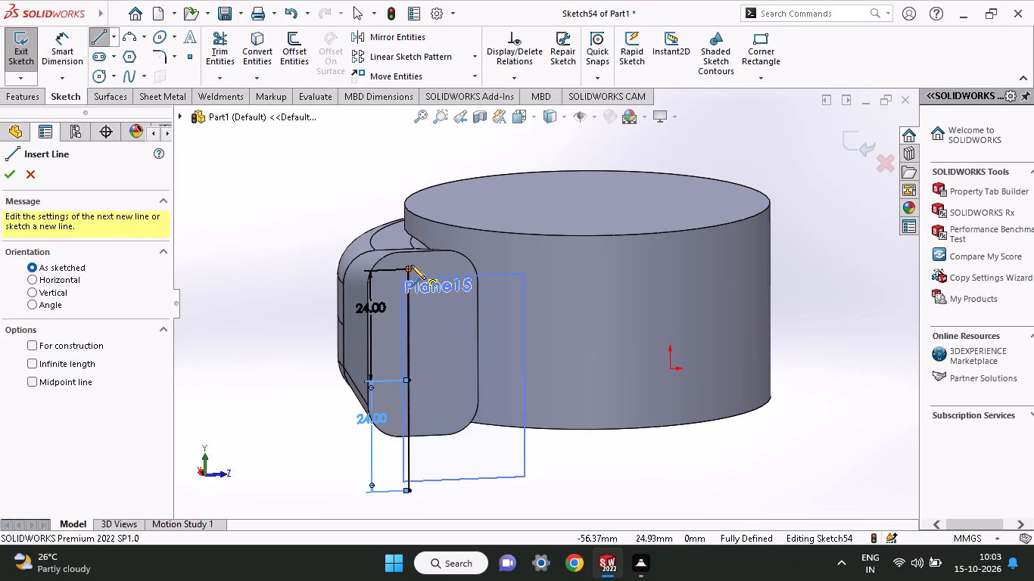
pyautogui.click(411, 265)
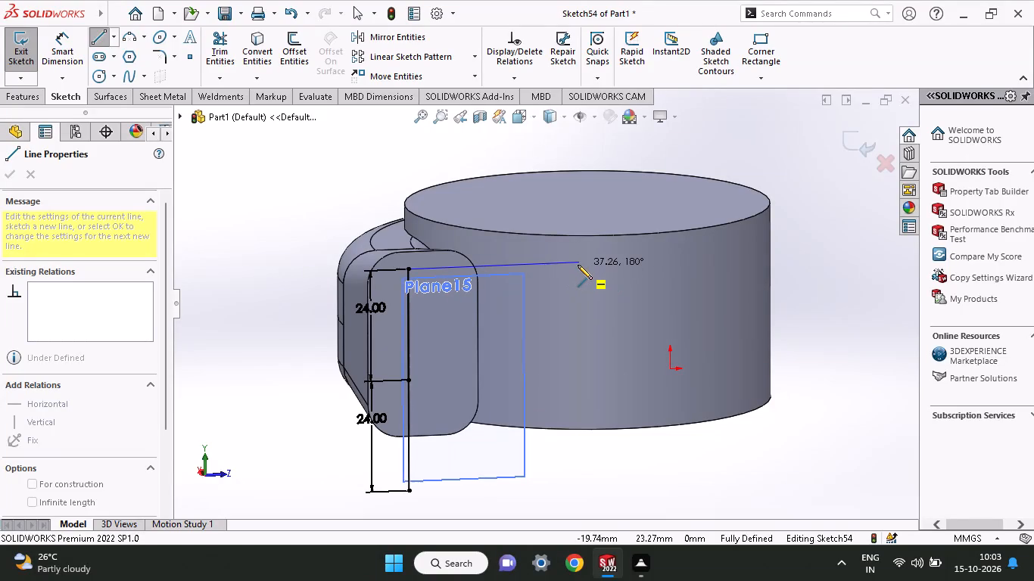
pyautogui.moveTo(578, 265); pyautogui.dragTo(553, 274, button='middle')
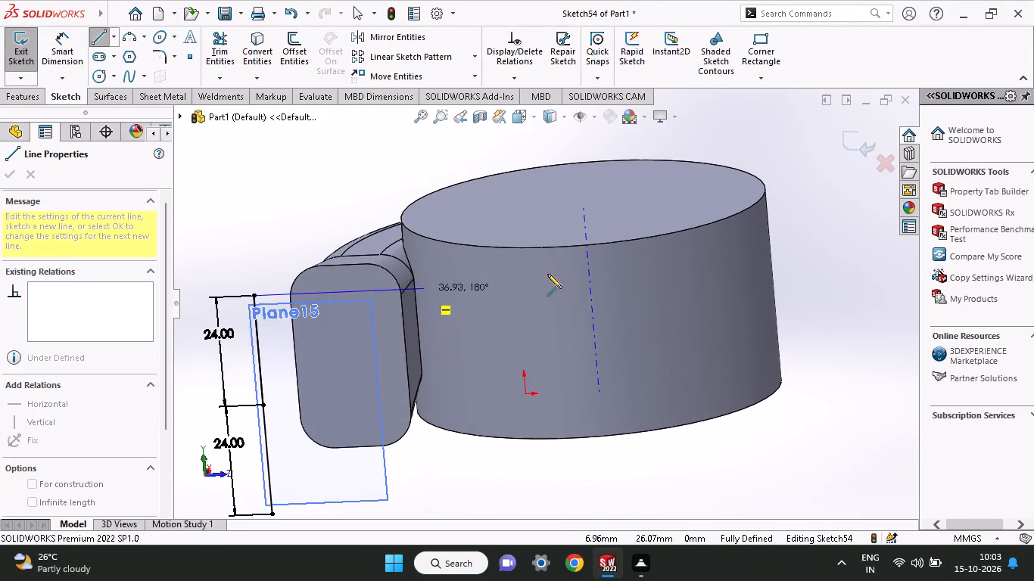
pyautogui.click(487, 296)
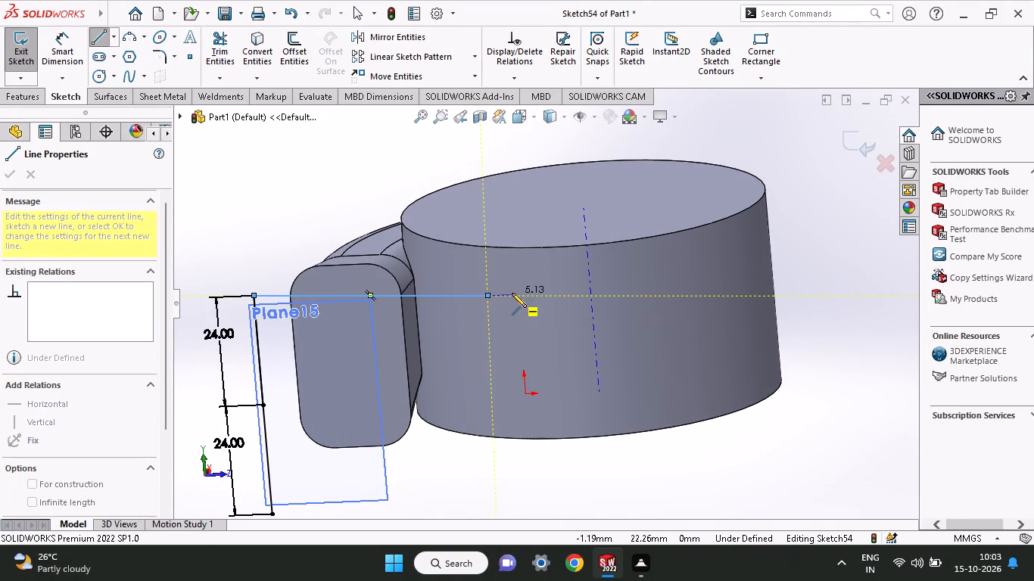
pyautogui.rightClick(512, 293)
pyautogui.click(524, 298)
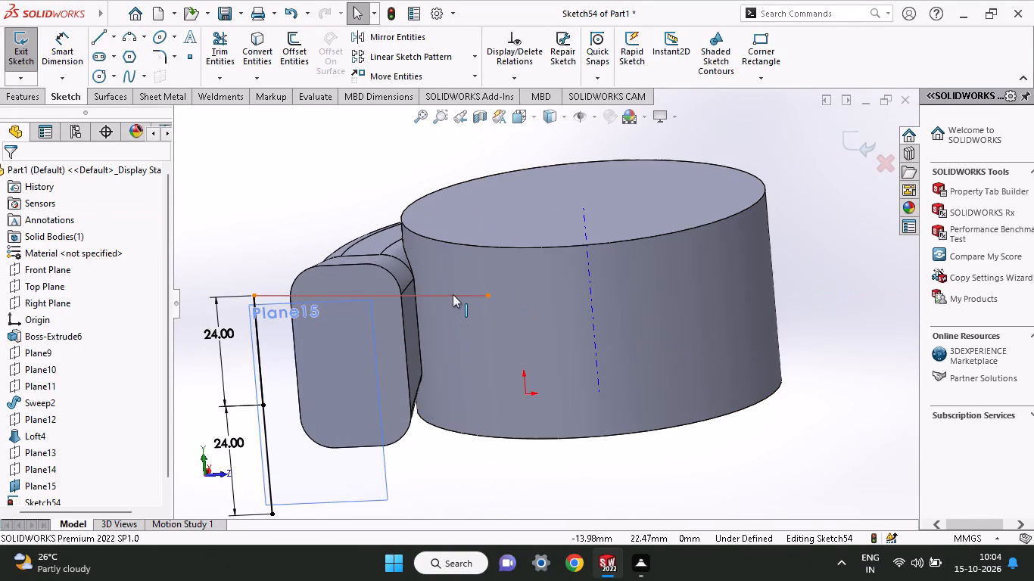
pyautogui.click(453, 294)
pyautogui.click(494, 226)
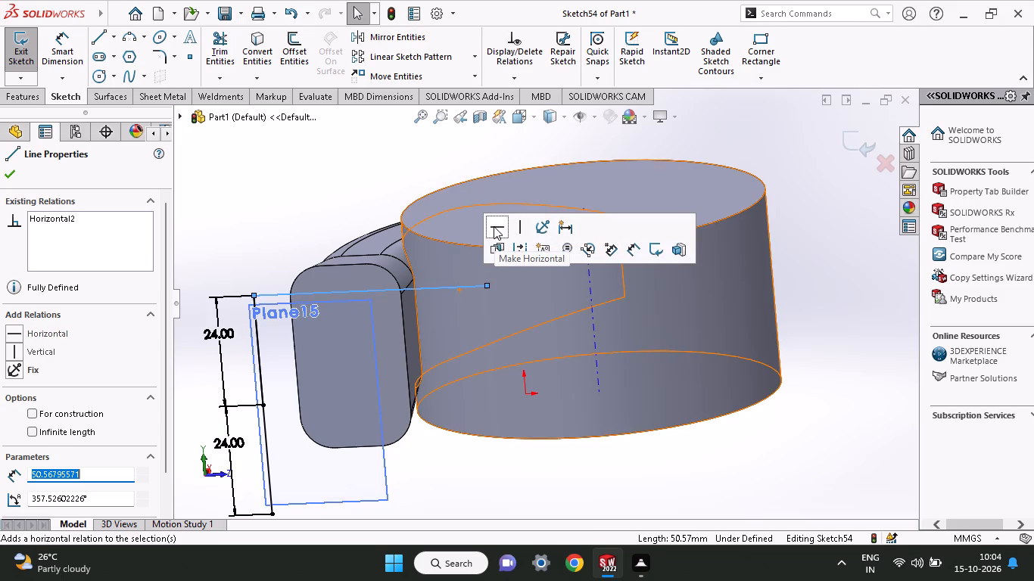
# Dimension the upper horizontal line's length as 35 mm.
pyautogui.click(62, 36)
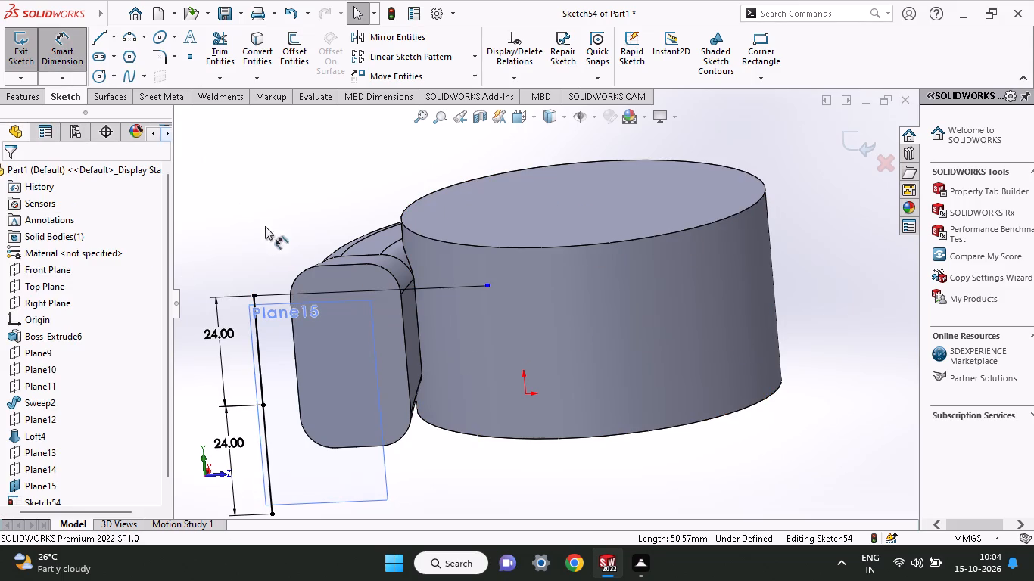
pyautogui.click(341, 293)
pyautogui.click(307, 224)
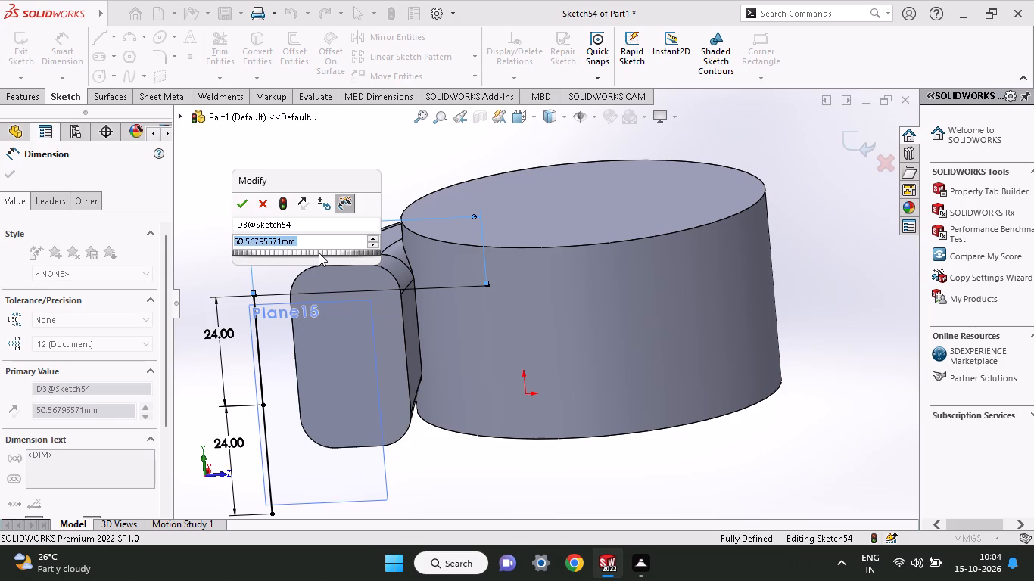
pyautogui.write('35')
pyautogui.press('Return')
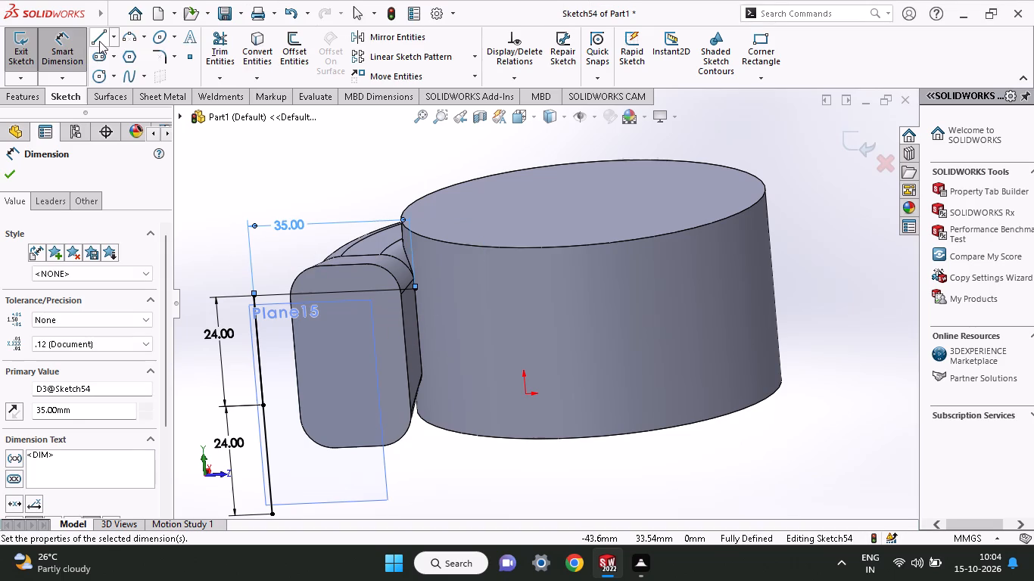
# Close the rectangle with a 48 mm vertical line and a horizontal line back to the first line's lower end.
pyautogui.click(100, 40)
pyautogui.click(416, 289)
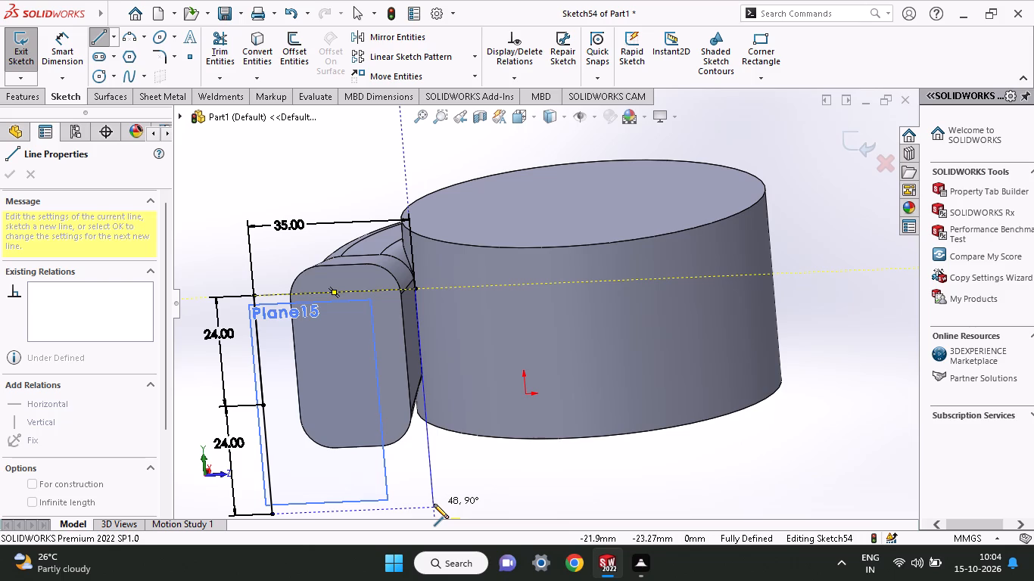
pyautogui.click(434, 504)
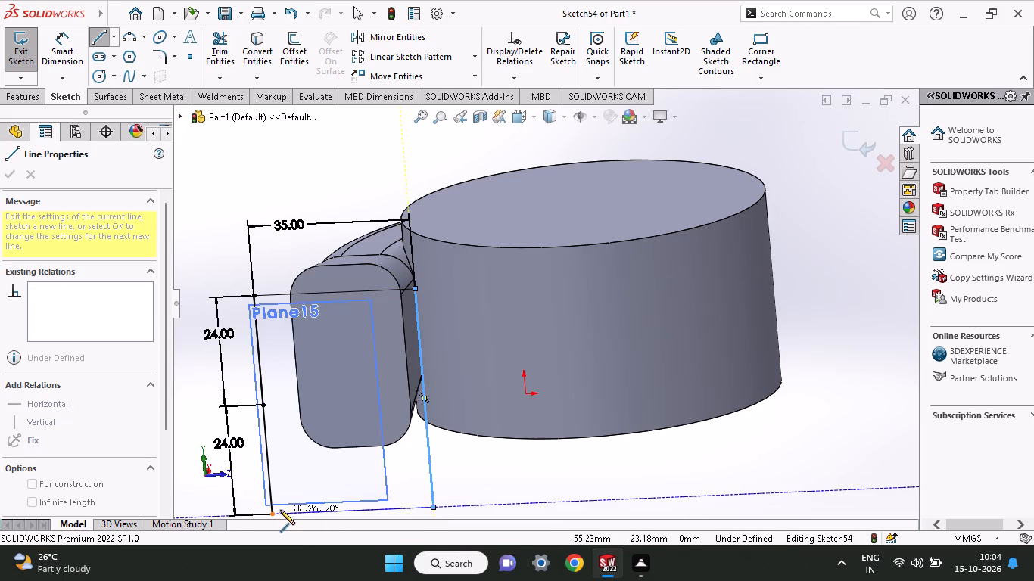
pyautogui.click(269, 513)
pyautogui.rightClick(461, 490)
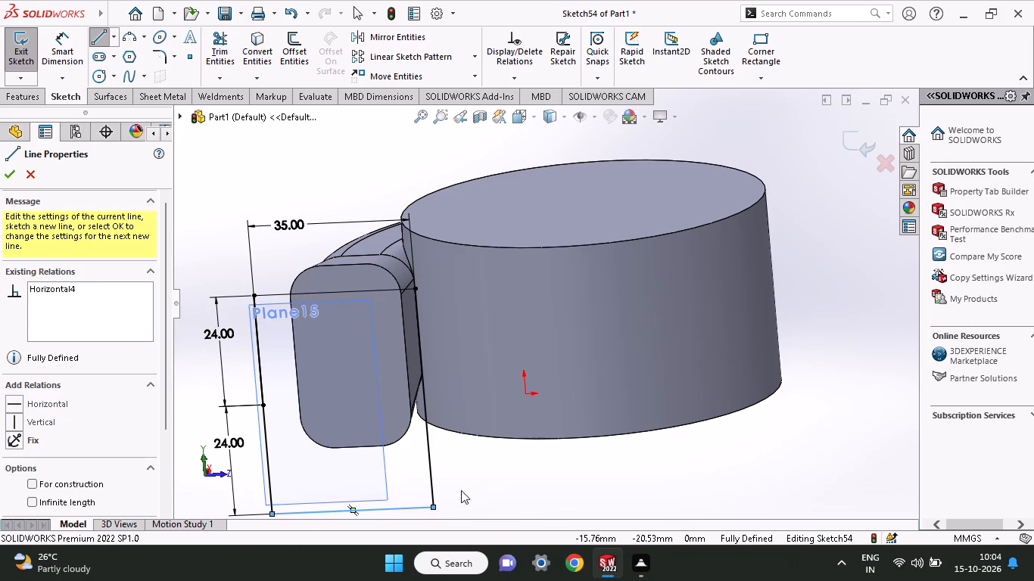
pyautogui.click(494, 439)
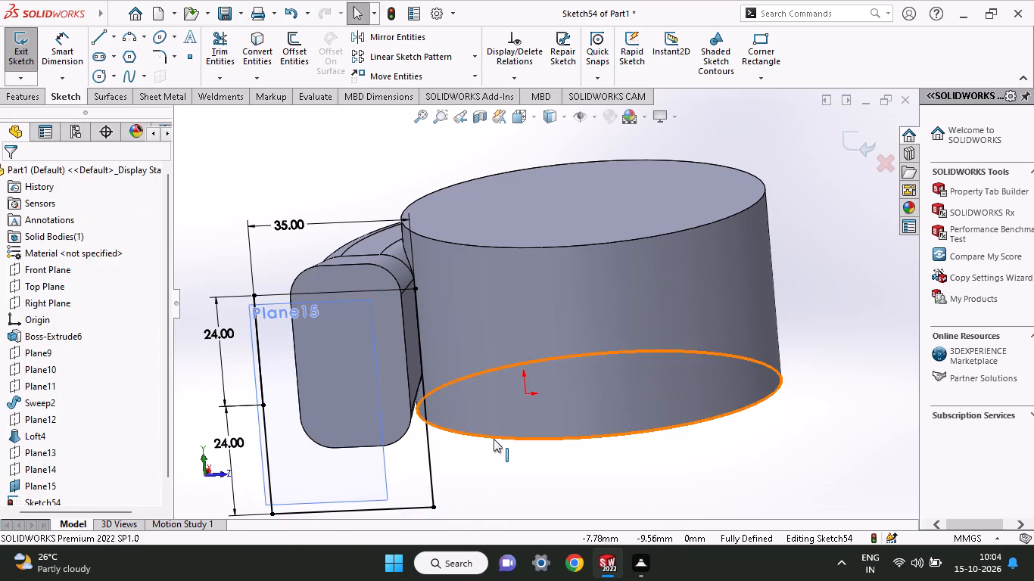
# Round all four corners of the rectangle with 7 mm sketch fillets.
pyautogui.moveTo(494, 439); pyautogui.dragTo(506, 385, button='middle')
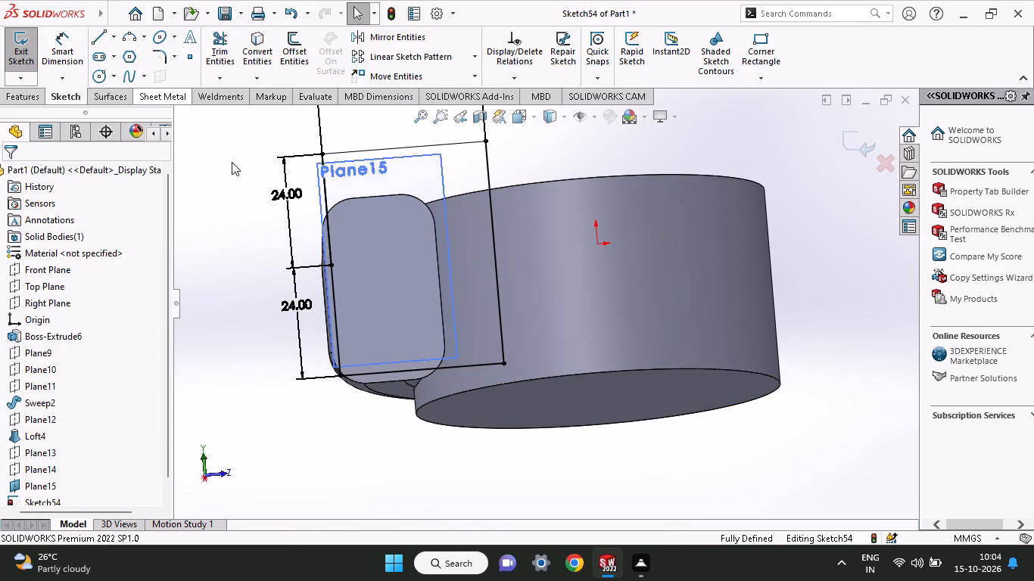
pyautogui.click(166, 51)
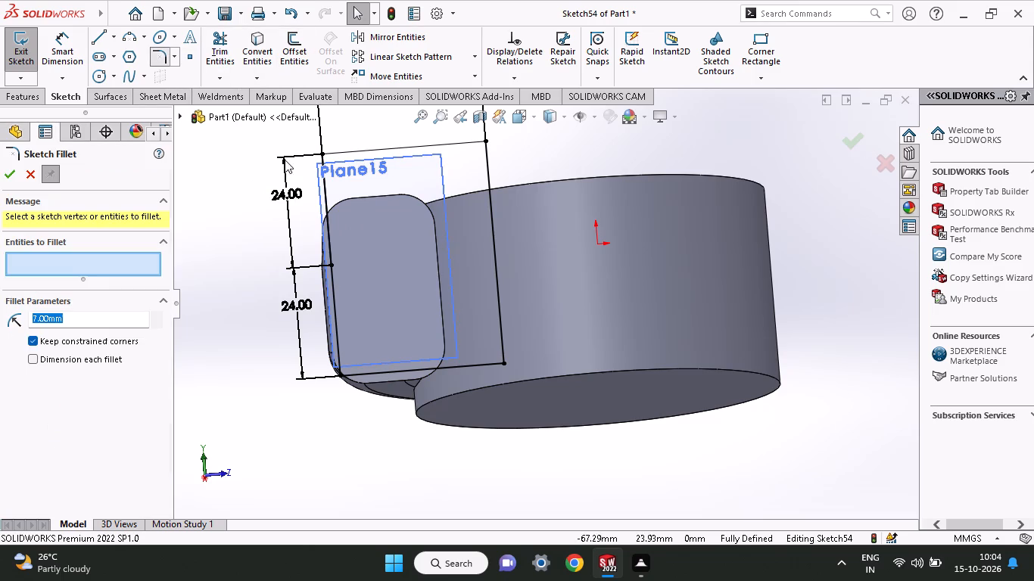
pyautogui.click(347, 149)
pyautogui.click(326, 183)
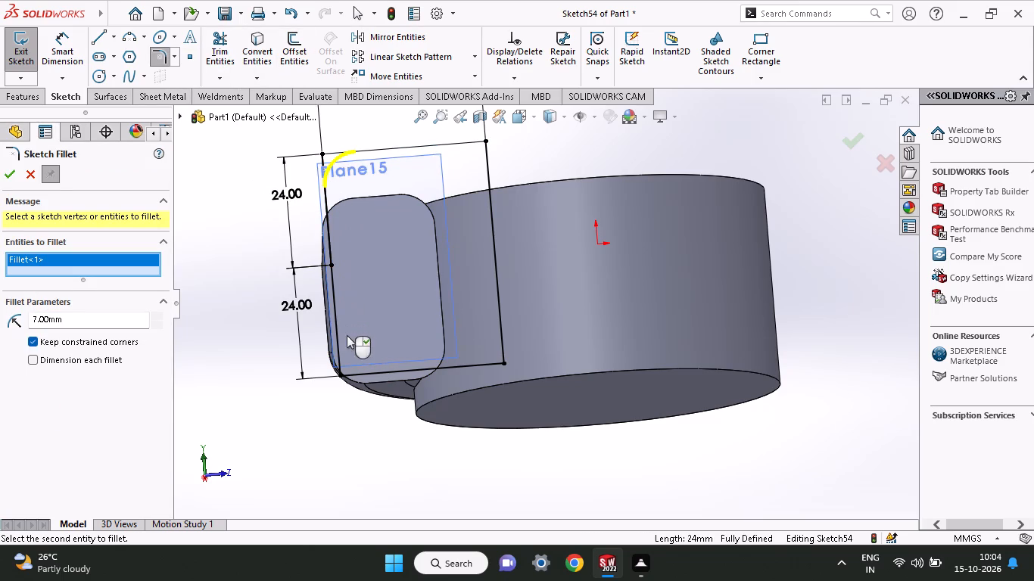
pyautogui.click(337, 373)
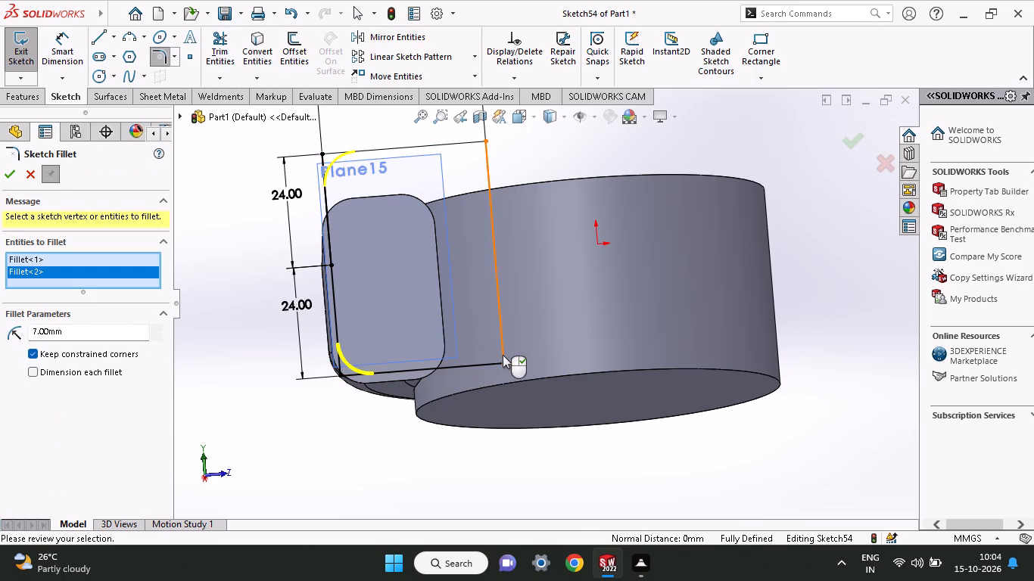
pyautogui.click(503, 362)
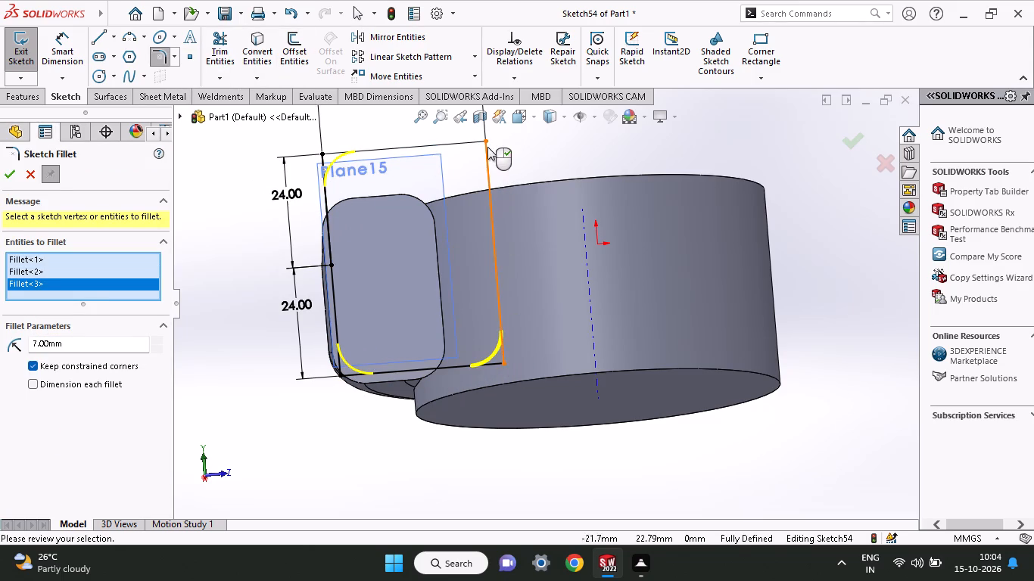
pyautogui.click(487, 142)
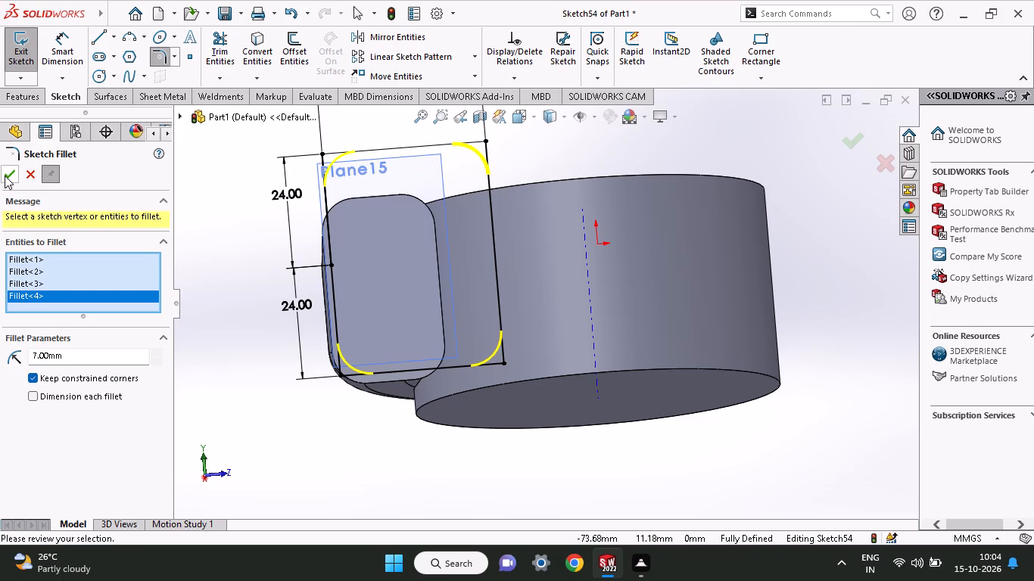
pyautogui.click(5, 176)
pyautogui.moveTo(350, 316); pyautogui.dragTo(400, 338, button='middle')
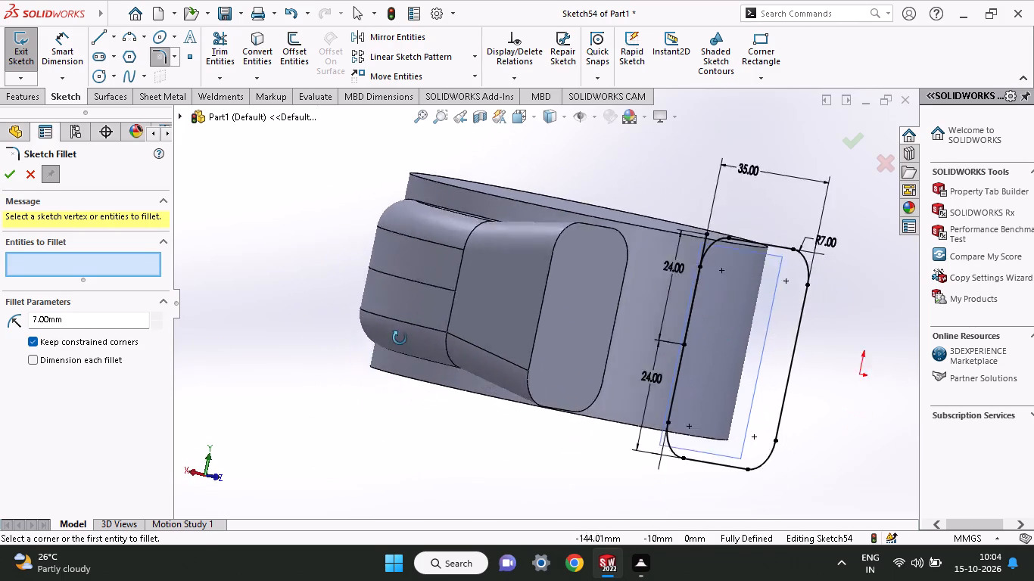
pyautogui.moveTo(400, 338); pyautogui.dragTo(391, 331, button='middle')
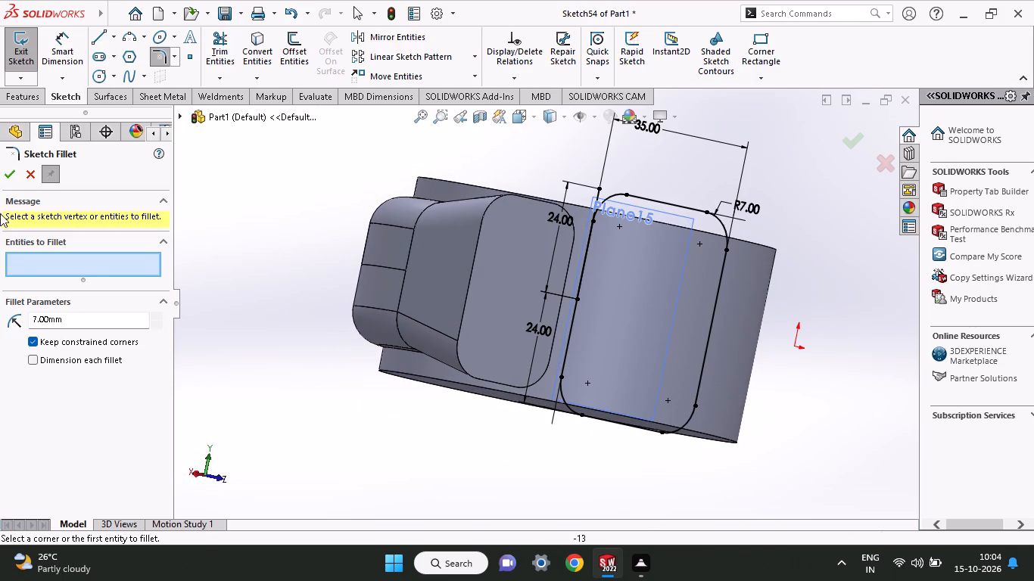
# Finish the corner fillets, hide Plane15 and exit the rounded rectangle sketch.
pyautogui.click(8, 174)
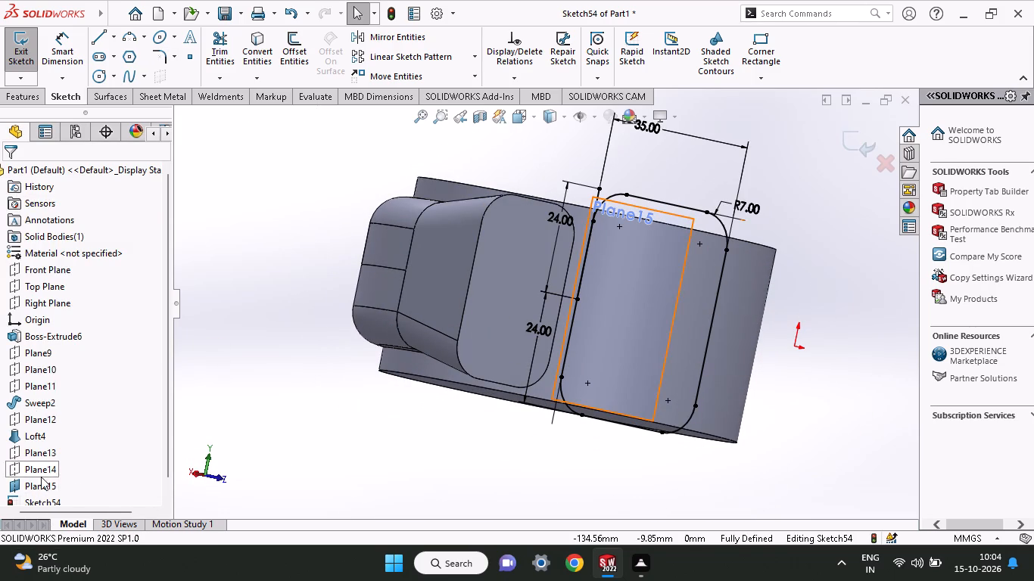
pyautogui.moveTo(161, 419); pyautogui.dragTo(165, 514)
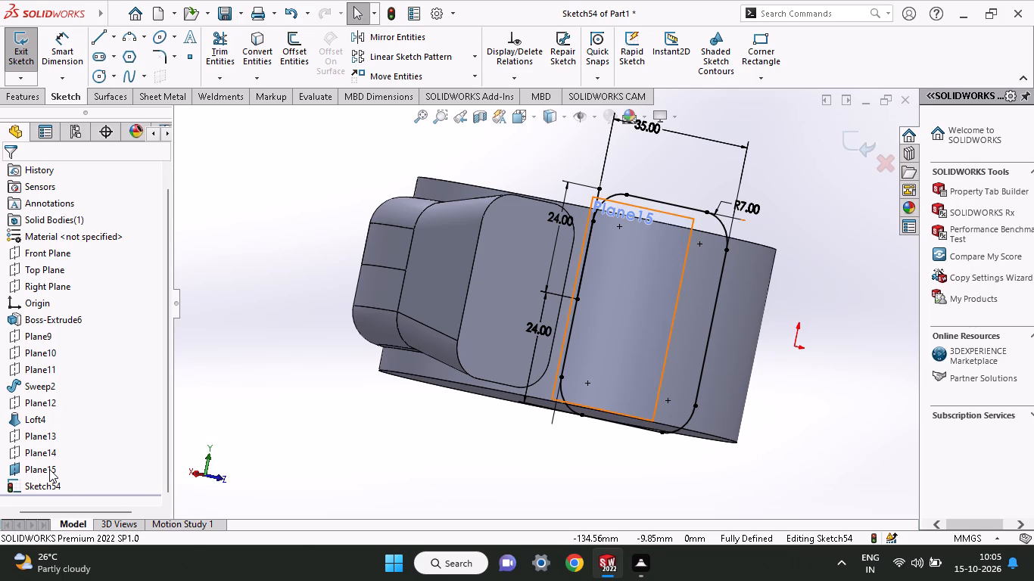
pyautogui.rightClick(49, 469)
pyautogui.click(92, 315)
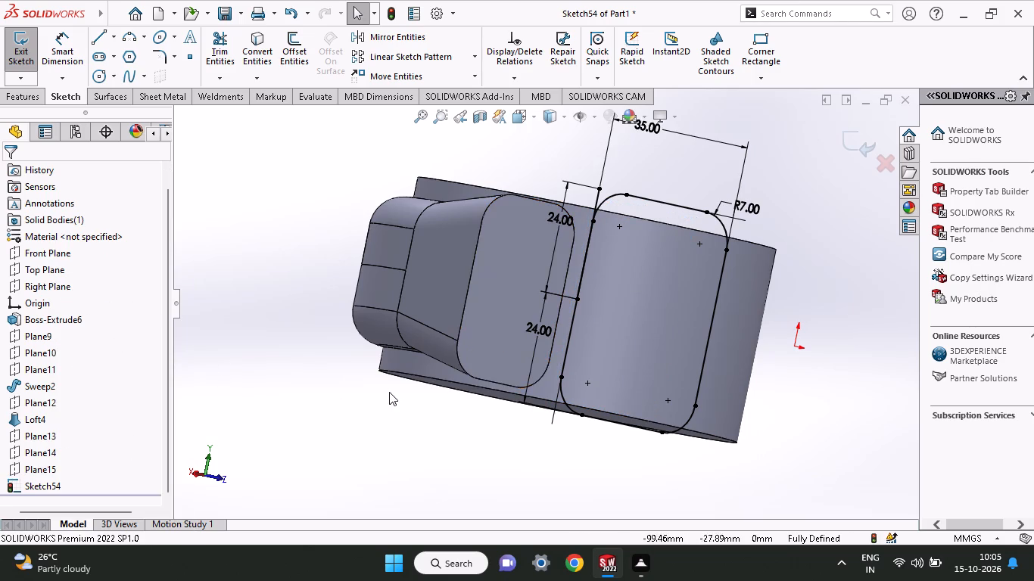
pyautogui.click(839, 138)
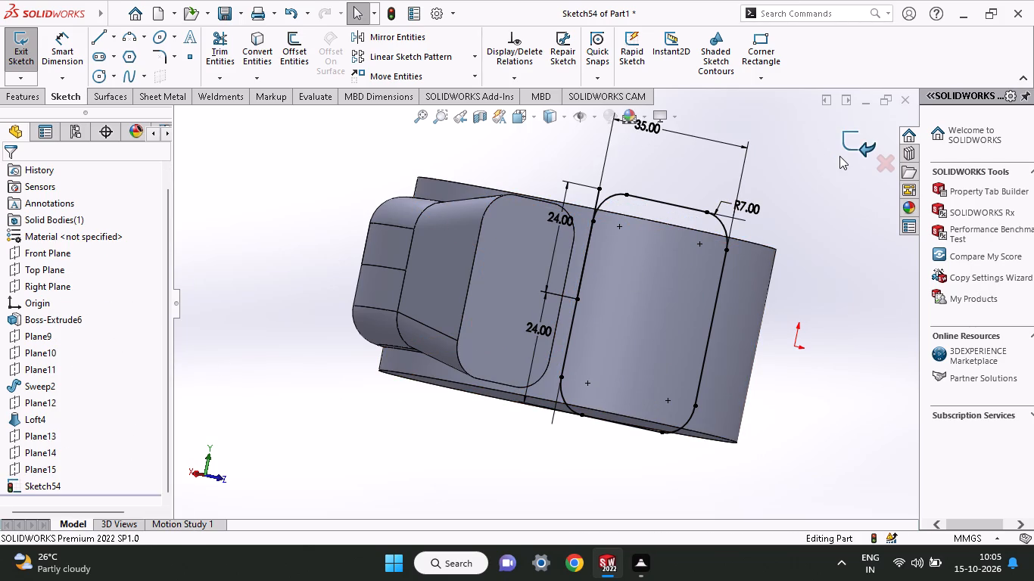
# Sketch on the existing loft's end face, convert the face's outline into sketch entities, and exit the sketch.
pyautogui.click(499, 341)
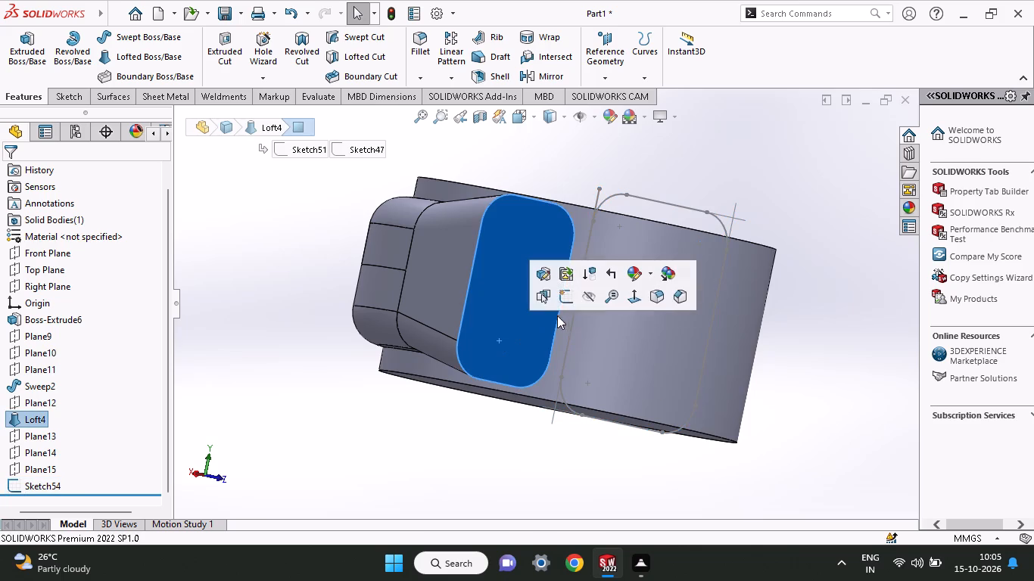
pyautogui.click(567, 299)
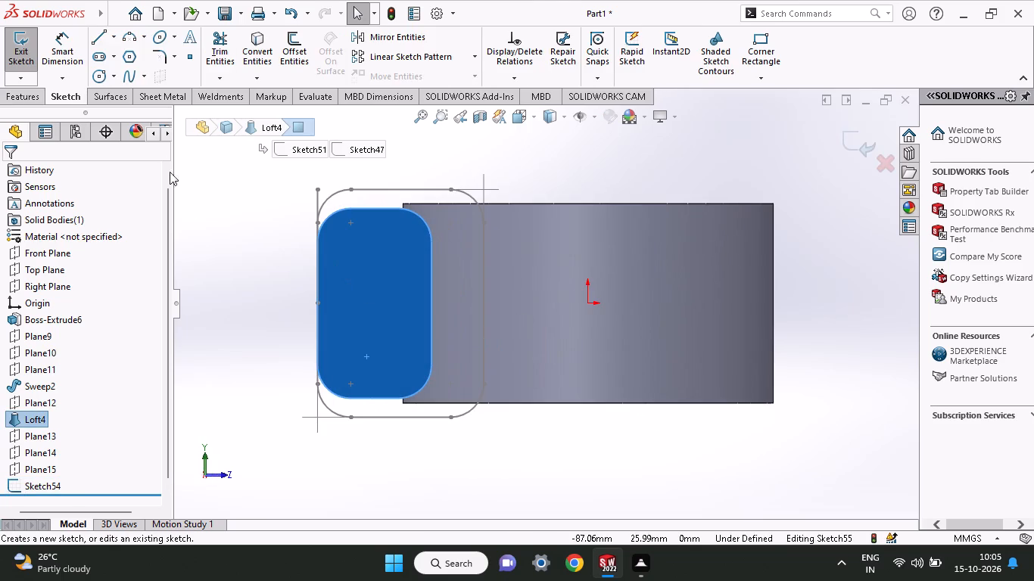
pyautogui.click(276, 45)
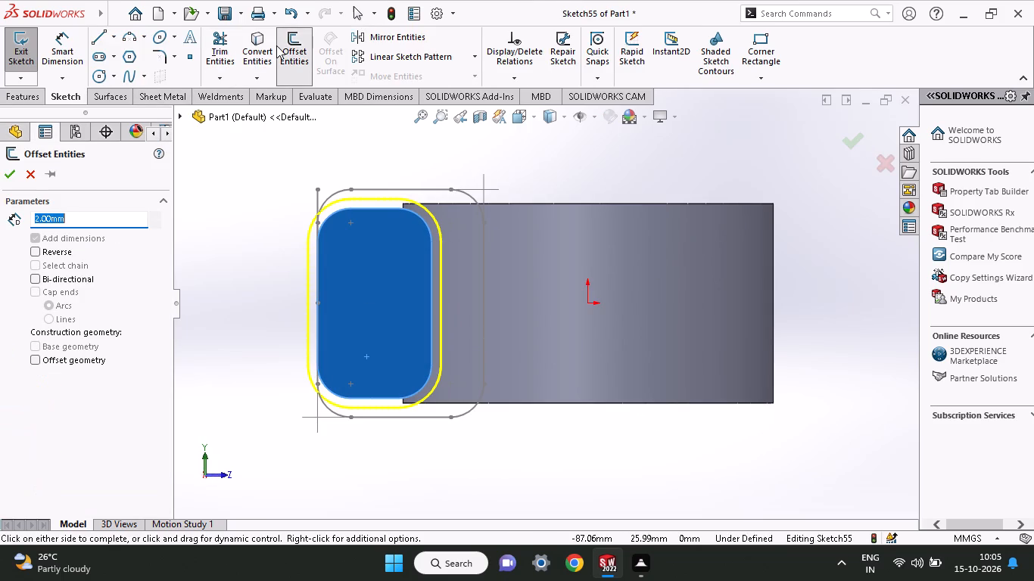
pyautogui.click(28, 182)
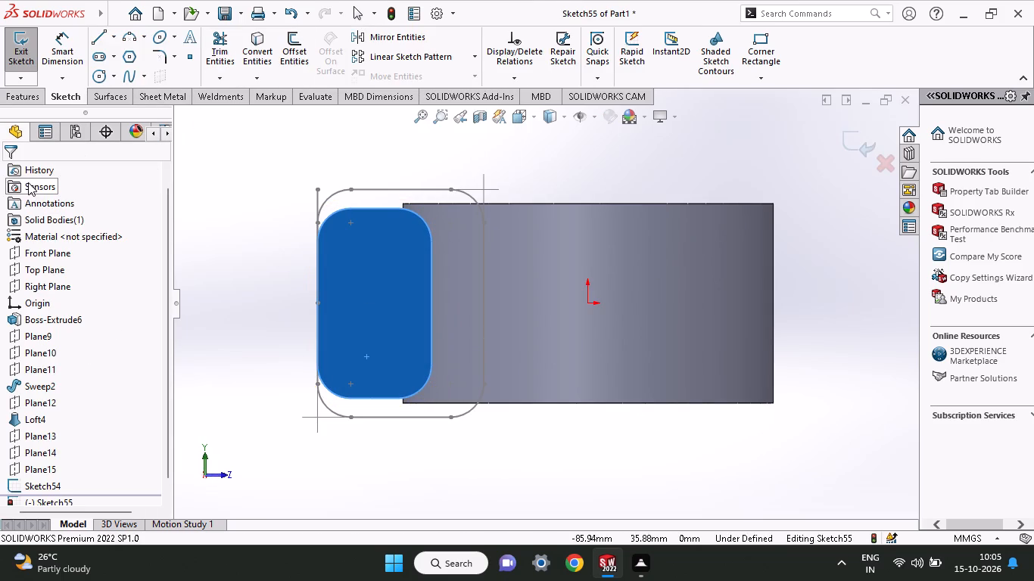
pyautogui.click(254, 61)
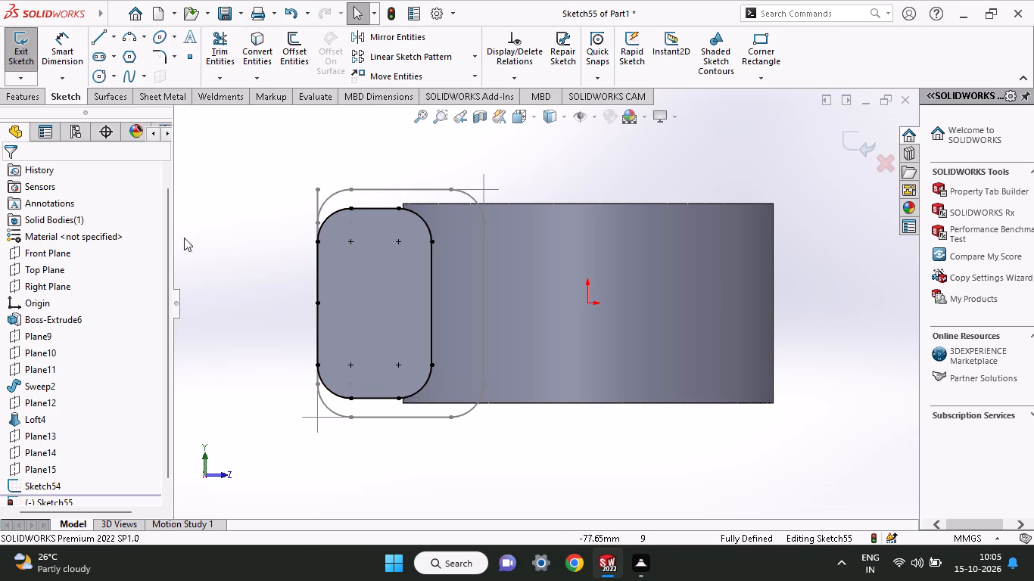
pyautogui.moveTo(118, 235); pyautogui.dragTo(159, 242, button='middle')
pyautogui.moveTo(206, 303); pyautogui.dragTo(234, 309, button='middle')
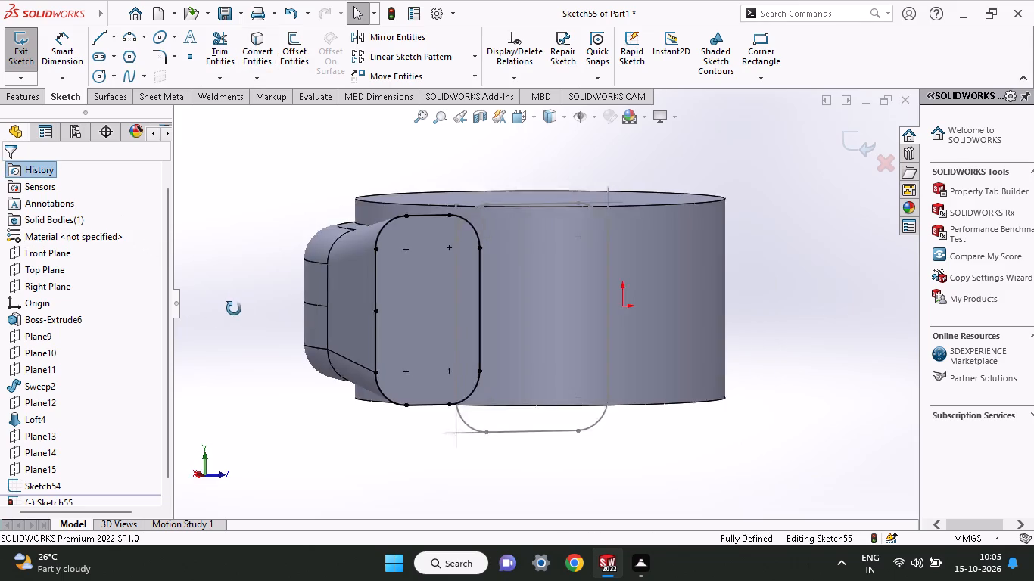
pyautogui.moveTo(234, 309); pyautogui.dragTo(244, 312, button='middle')
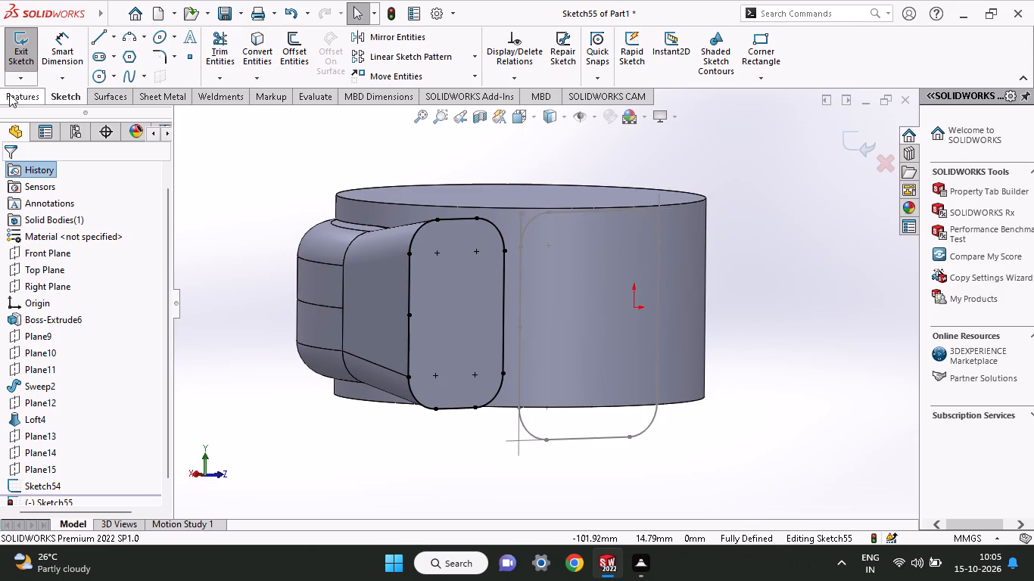
pyautogui.click(9, 94)
pyautogui.rightClick(241, 187)
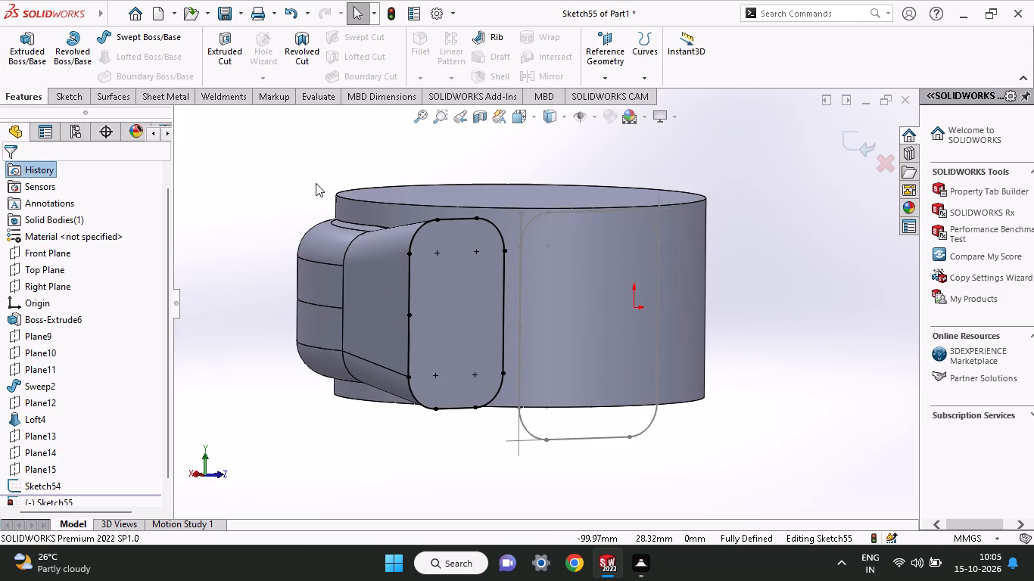
pyautogui.click(417, 173)
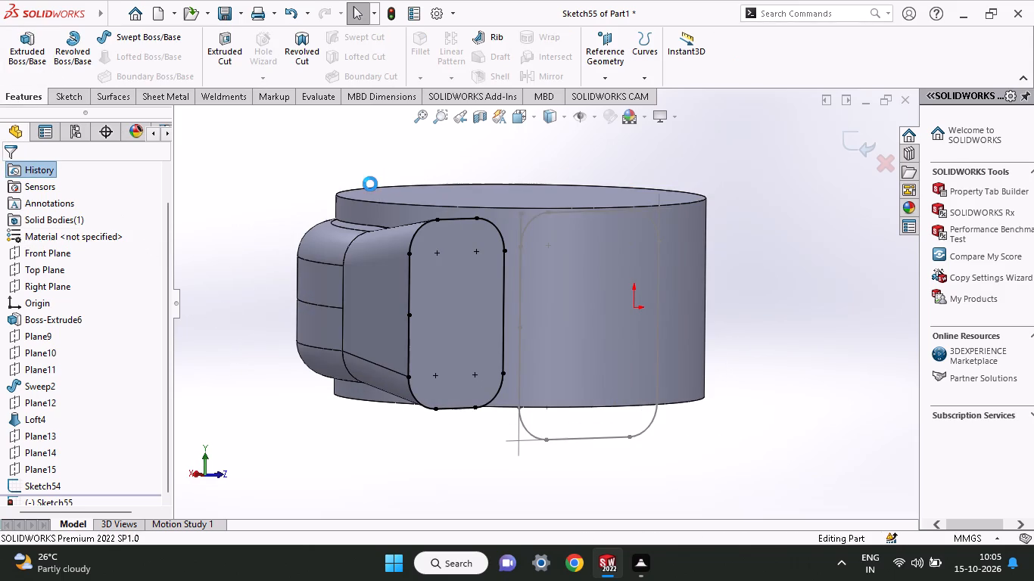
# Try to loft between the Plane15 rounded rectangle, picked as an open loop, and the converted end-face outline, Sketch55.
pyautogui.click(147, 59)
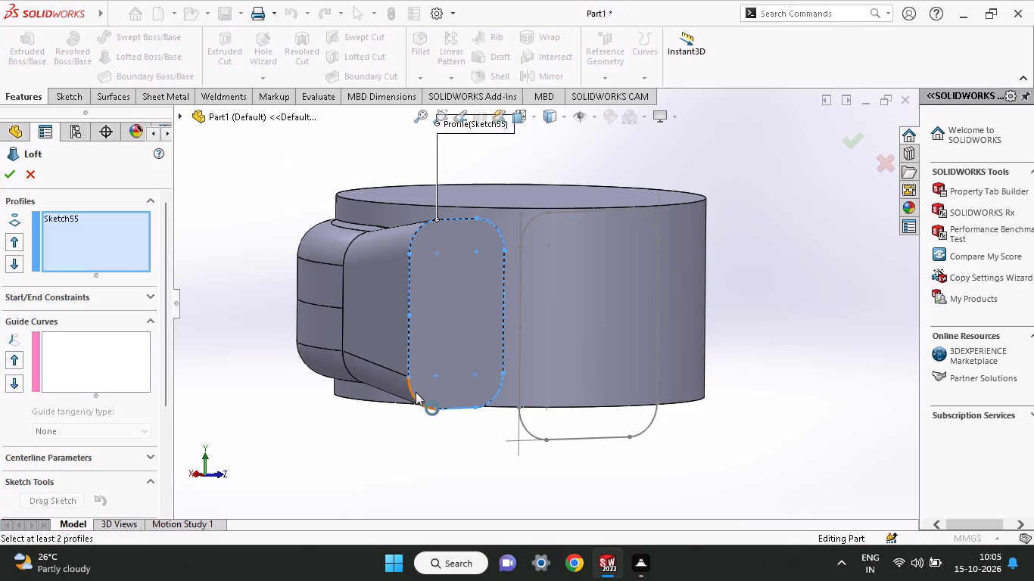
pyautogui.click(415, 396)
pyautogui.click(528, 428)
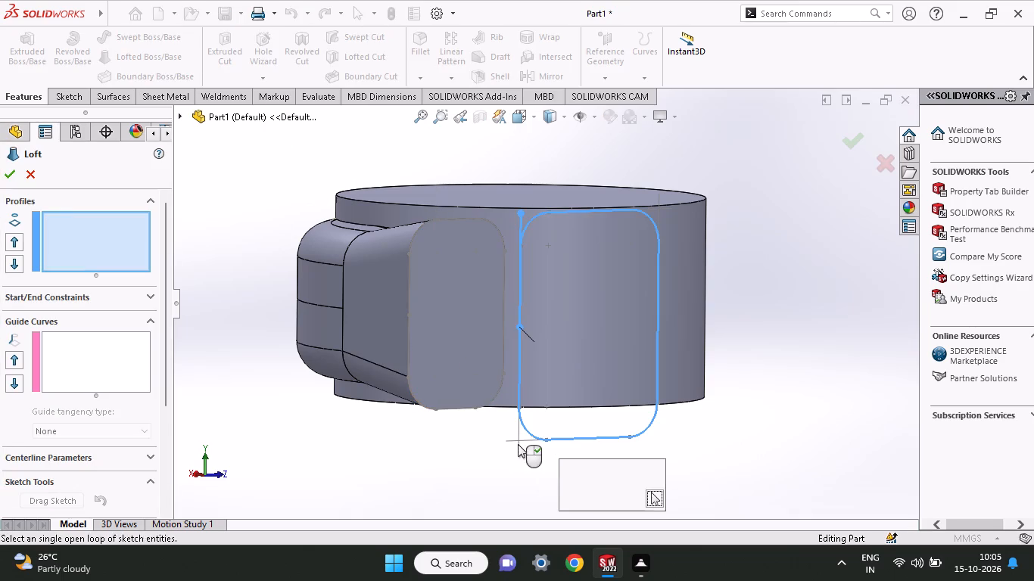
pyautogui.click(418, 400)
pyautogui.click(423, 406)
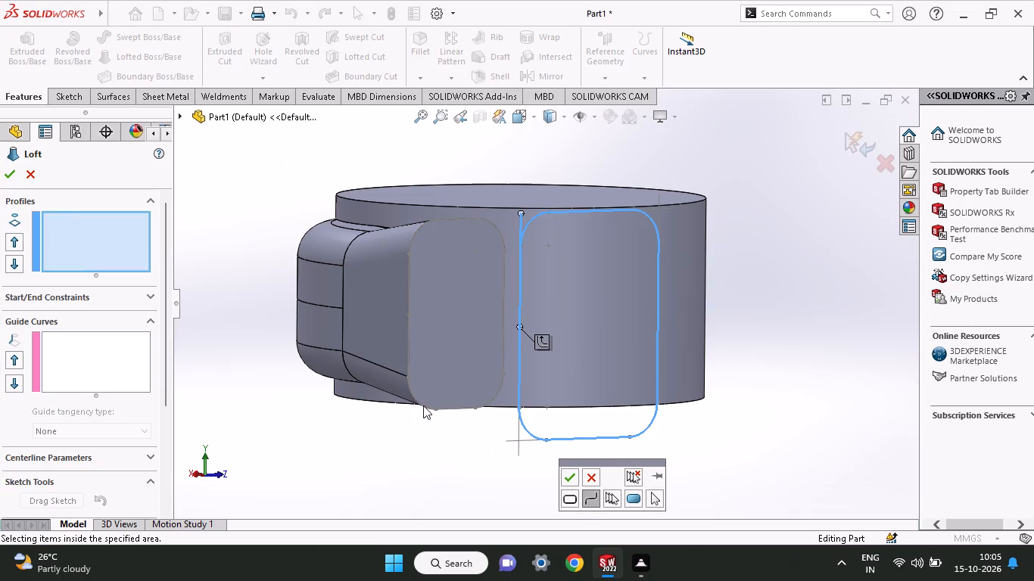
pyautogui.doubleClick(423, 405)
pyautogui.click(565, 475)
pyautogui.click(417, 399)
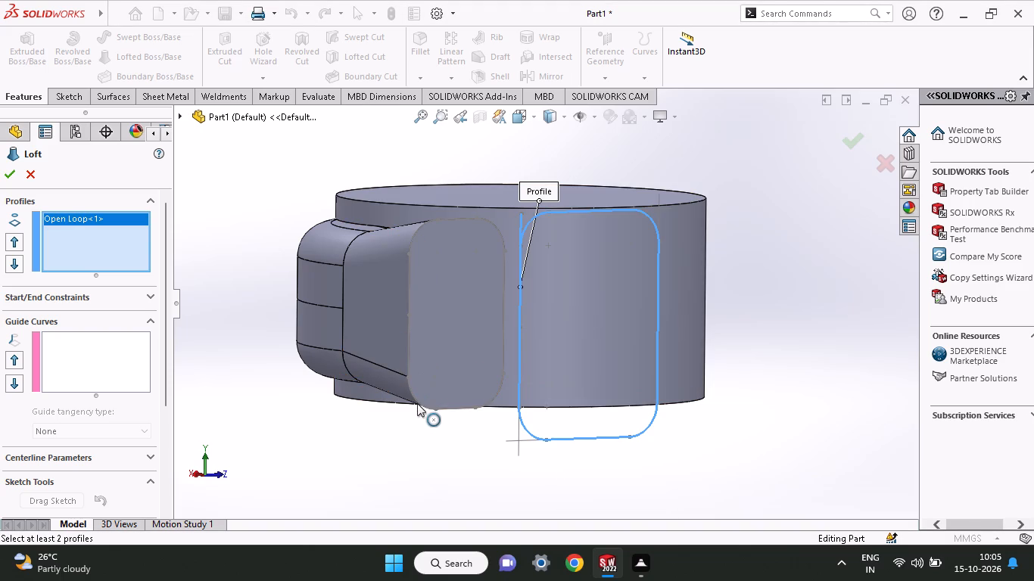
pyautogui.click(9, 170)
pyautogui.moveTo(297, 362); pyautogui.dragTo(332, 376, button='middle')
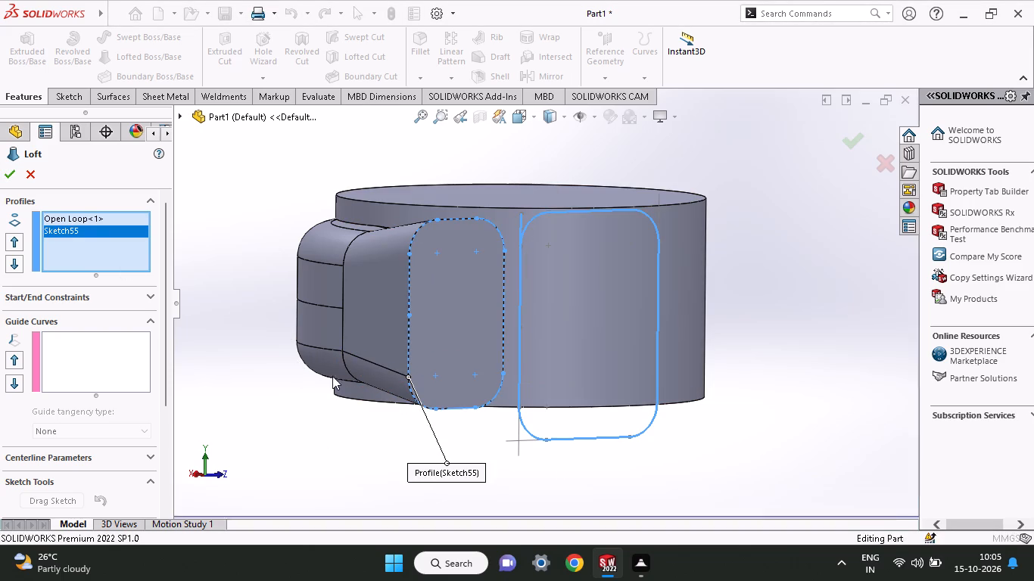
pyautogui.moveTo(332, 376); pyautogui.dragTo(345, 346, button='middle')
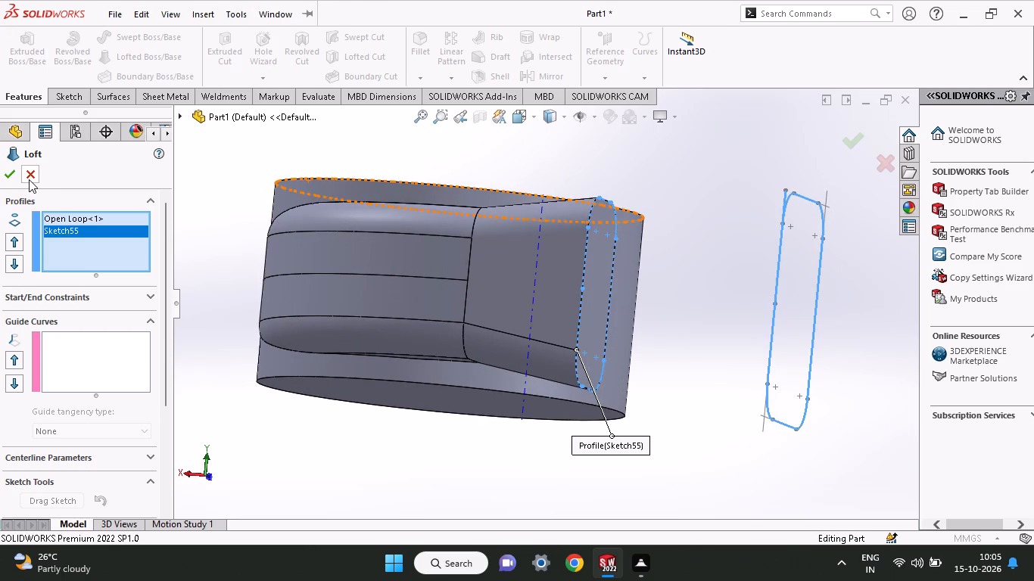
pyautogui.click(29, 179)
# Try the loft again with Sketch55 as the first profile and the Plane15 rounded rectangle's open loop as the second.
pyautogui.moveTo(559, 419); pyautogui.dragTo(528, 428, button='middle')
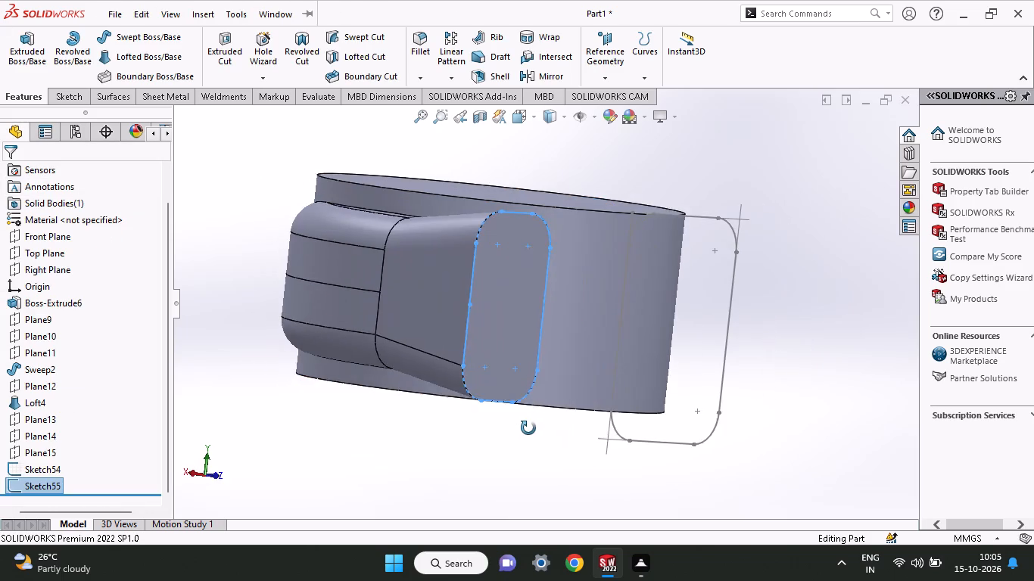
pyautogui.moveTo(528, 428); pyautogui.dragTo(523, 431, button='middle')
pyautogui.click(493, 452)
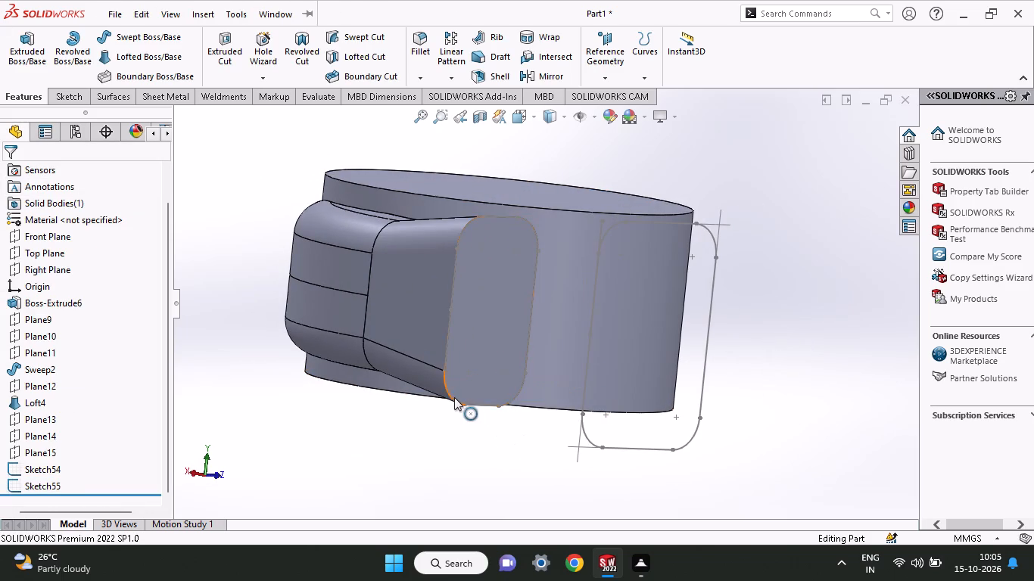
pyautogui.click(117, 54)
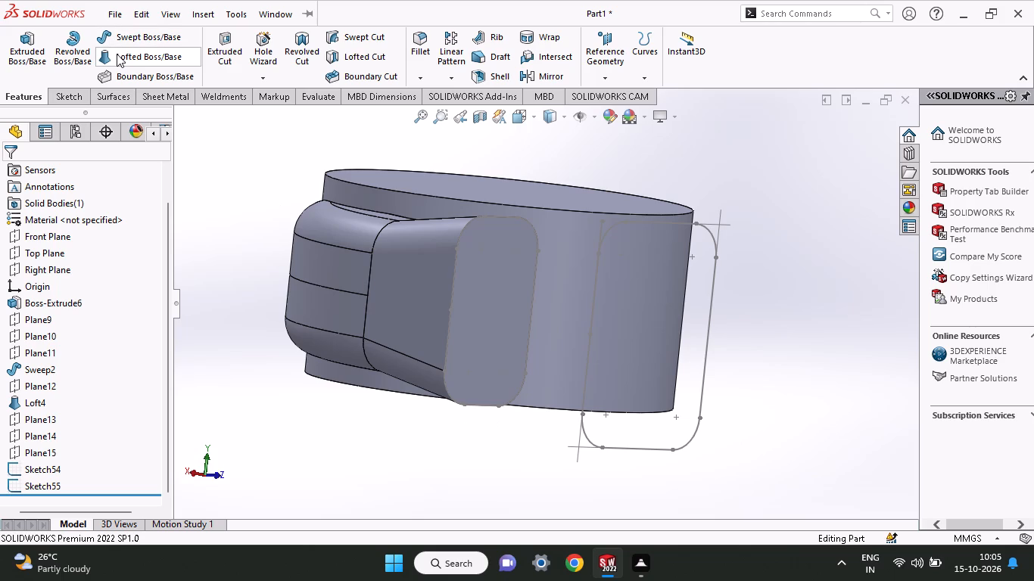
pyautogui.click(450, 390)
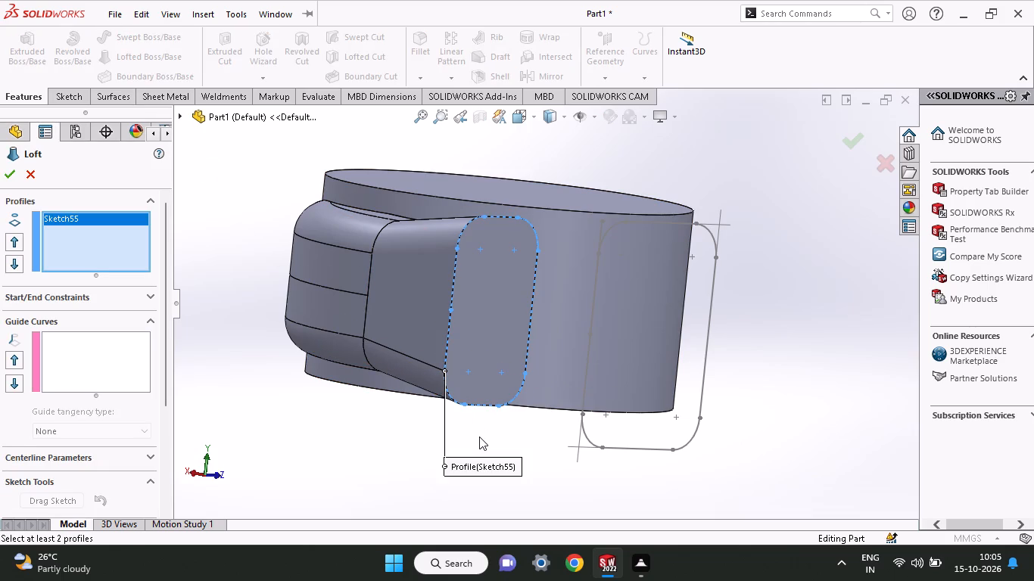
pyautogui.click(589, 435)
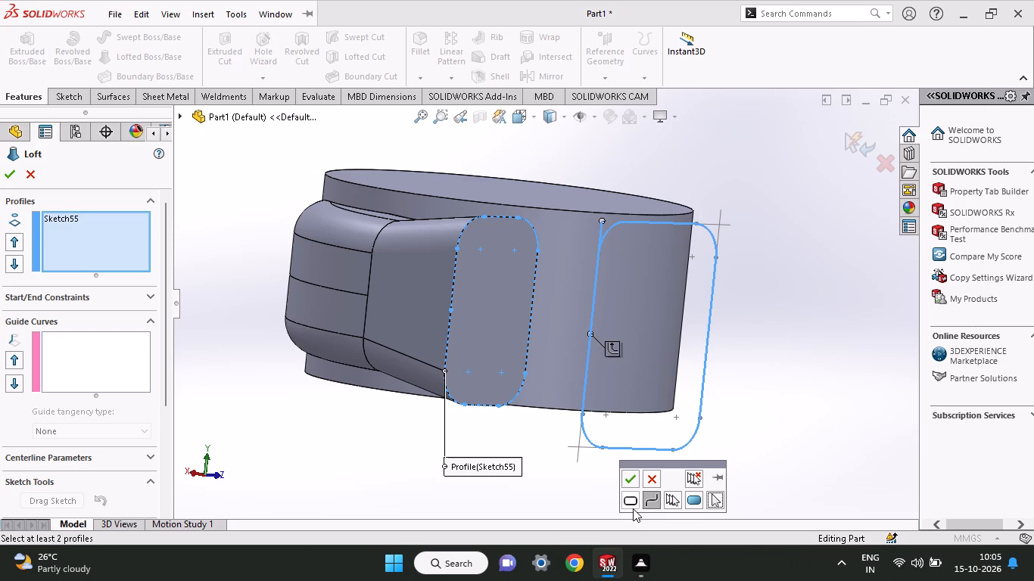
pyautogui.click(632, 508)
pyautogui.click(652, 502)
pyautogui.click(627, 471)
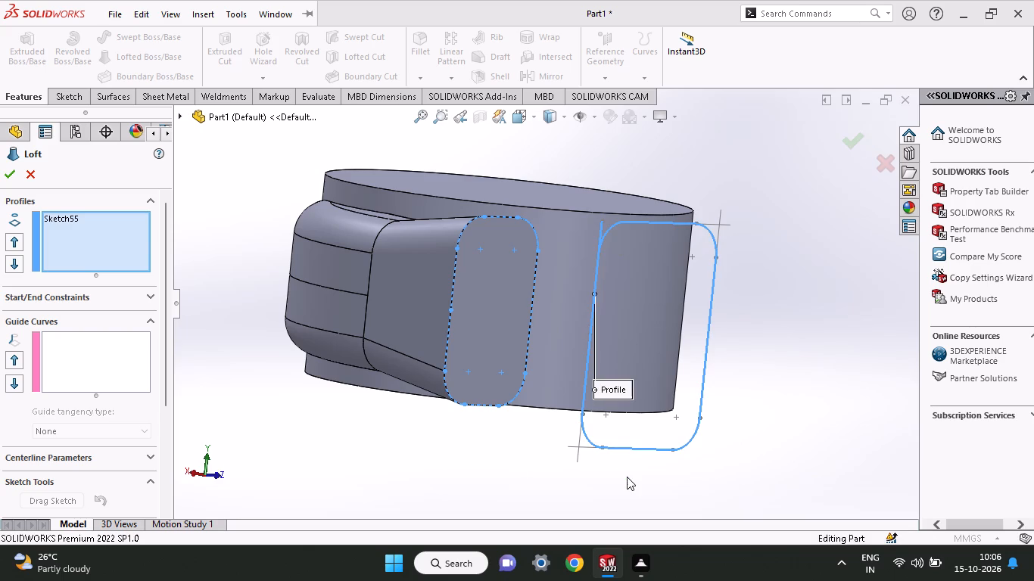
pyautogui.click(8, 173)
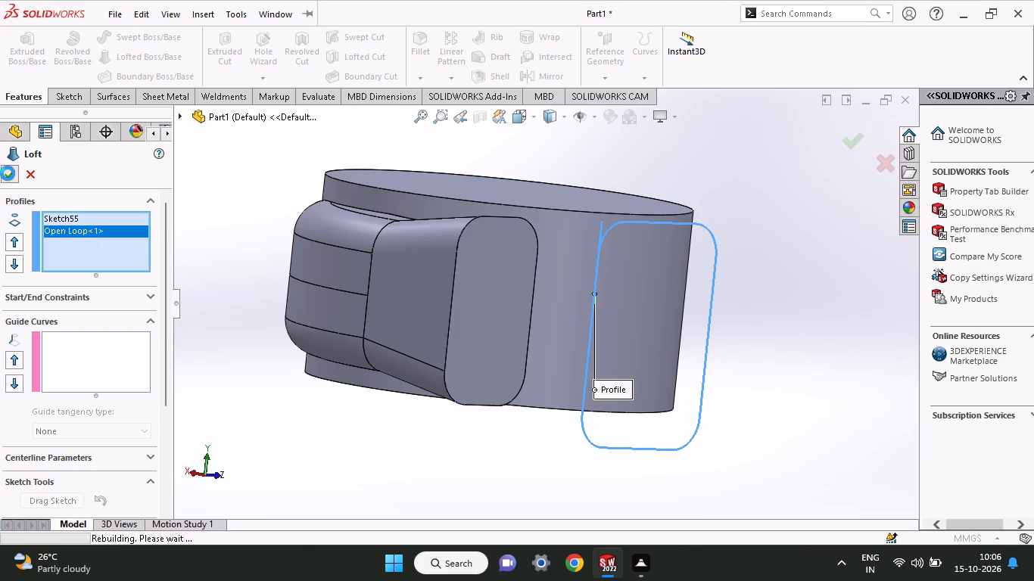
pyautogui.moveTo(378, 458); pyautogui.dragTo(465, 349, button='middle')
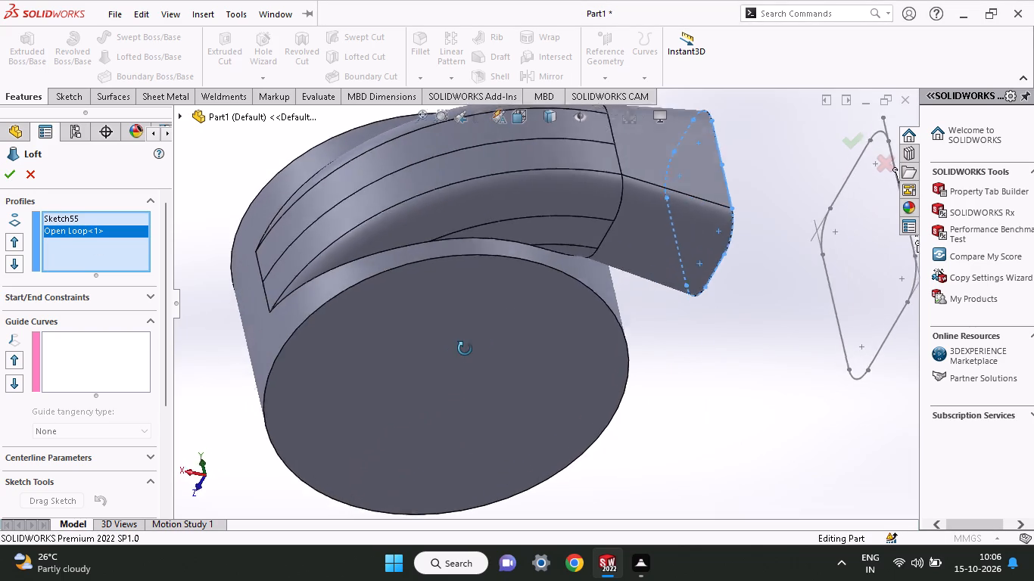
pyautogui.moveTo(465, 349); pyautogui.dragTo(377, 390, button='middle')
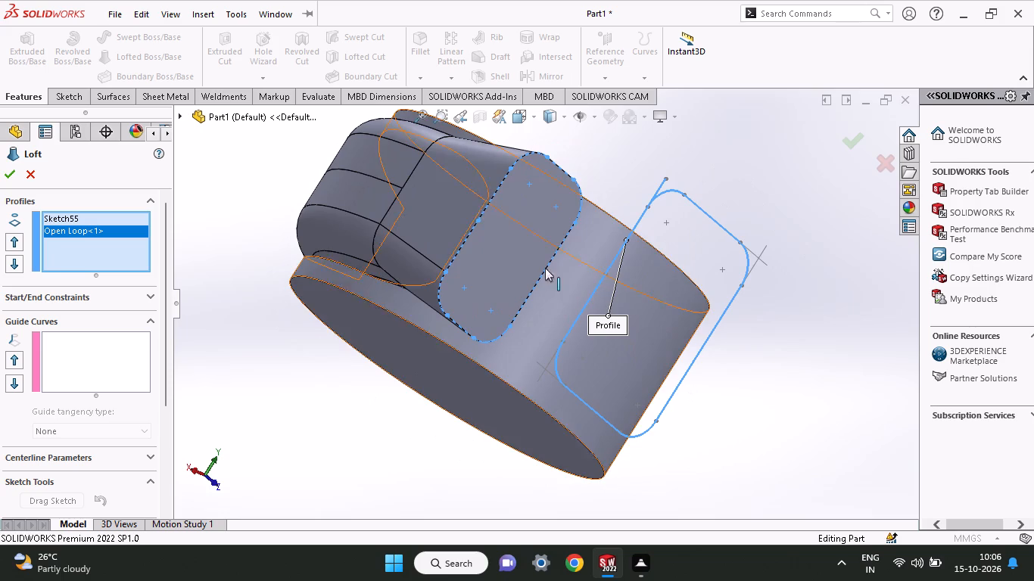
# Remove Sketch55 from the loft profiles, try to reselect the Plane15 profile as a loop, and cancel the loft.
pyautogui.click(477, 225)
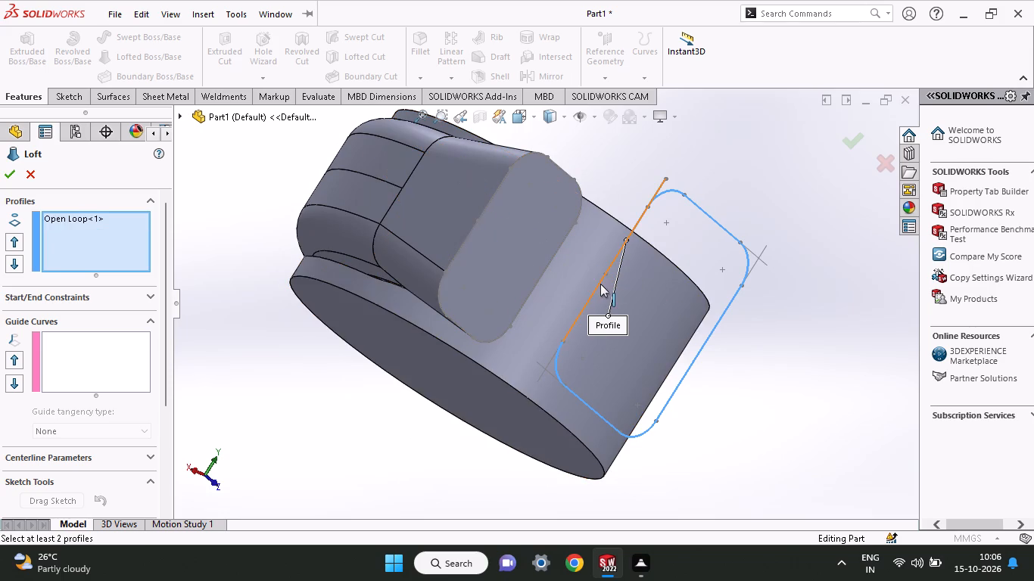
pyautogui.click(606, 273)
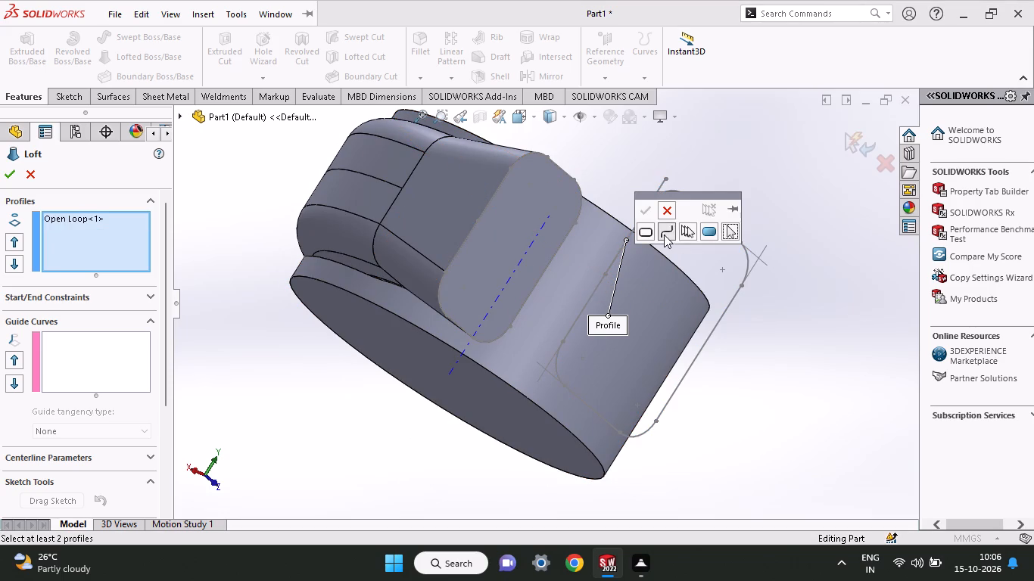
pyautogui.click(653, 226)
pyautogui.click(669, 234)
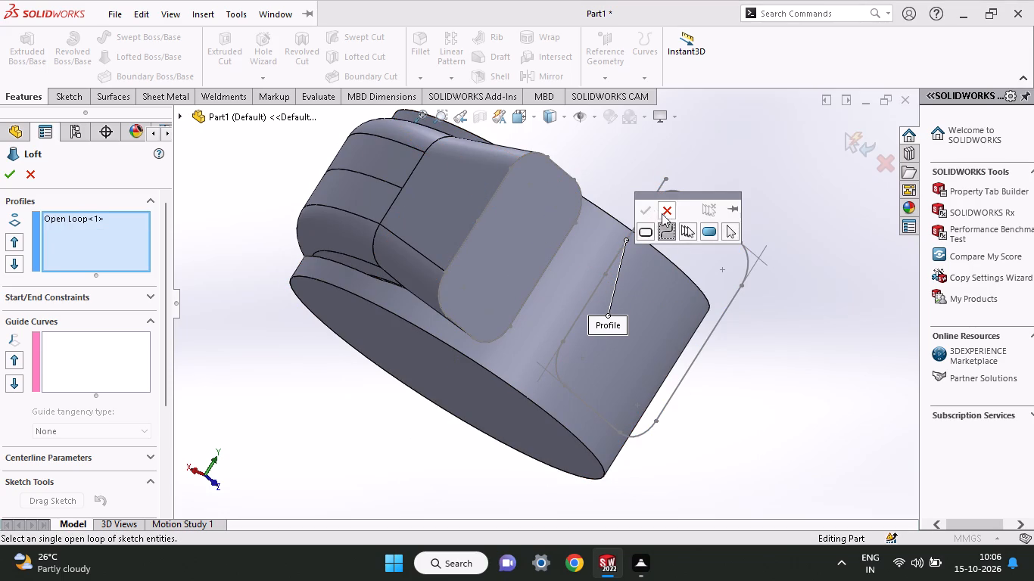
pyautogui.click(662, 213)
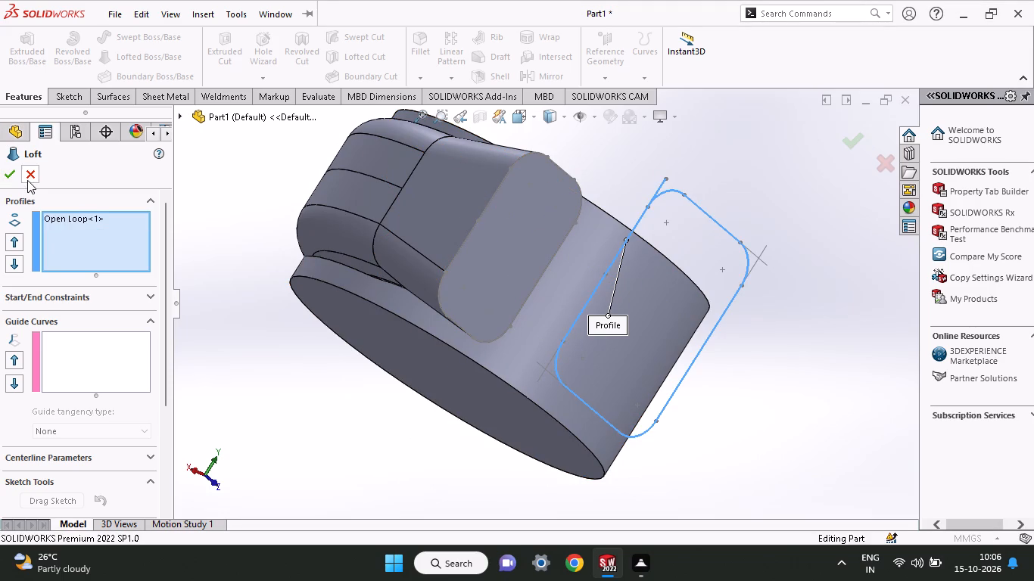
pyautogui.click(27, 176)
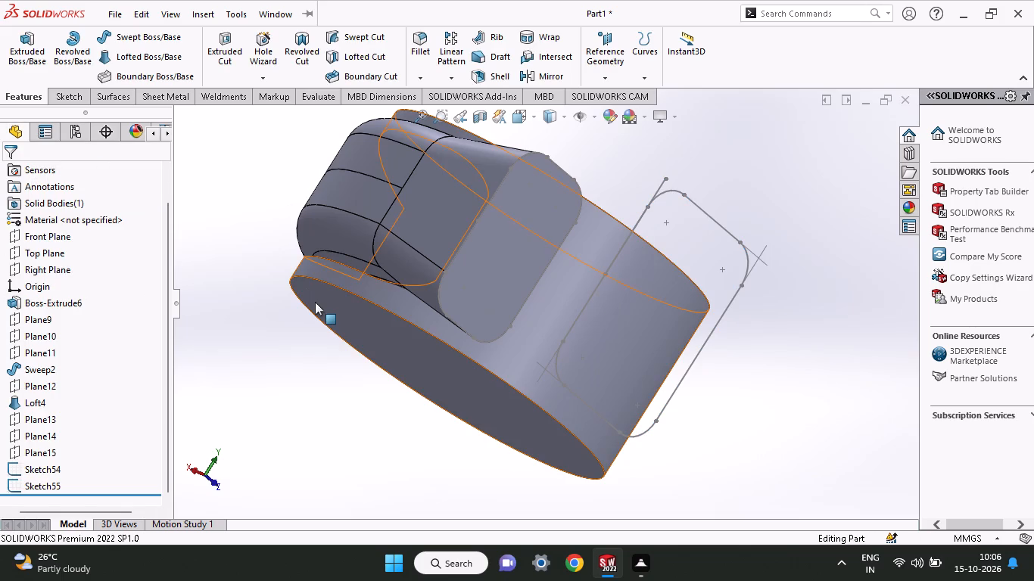
# Undo the converted end-face outline sketch and all the rounded rectangle's lines, fillets and dimensions in the sketch on Plane15.
pyautogui.hotkey('ctrl', 'z')
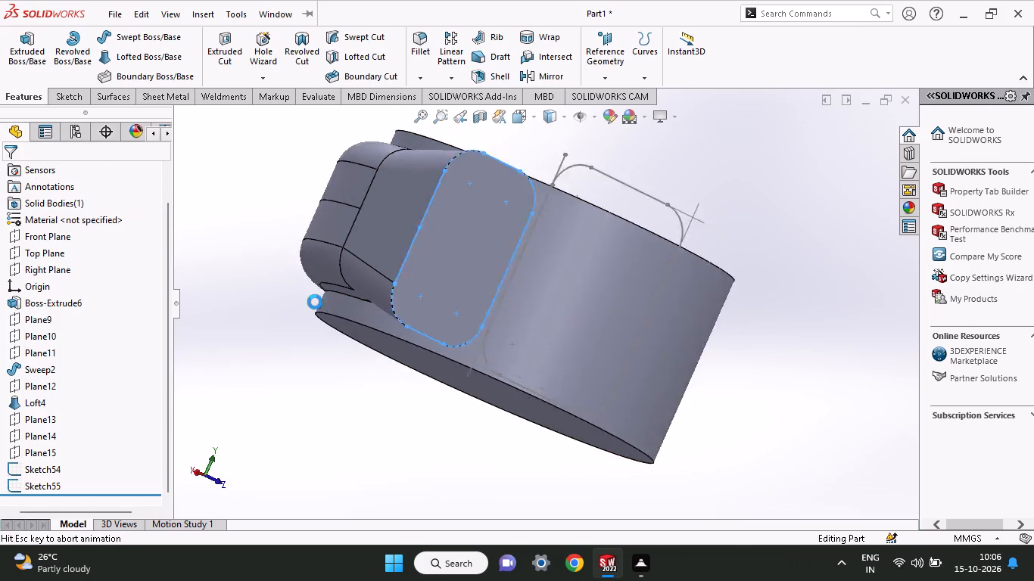
pyautogui.hotkey('ctrl', 'z')
pyautogui.hotkey('ctrl', 'z')
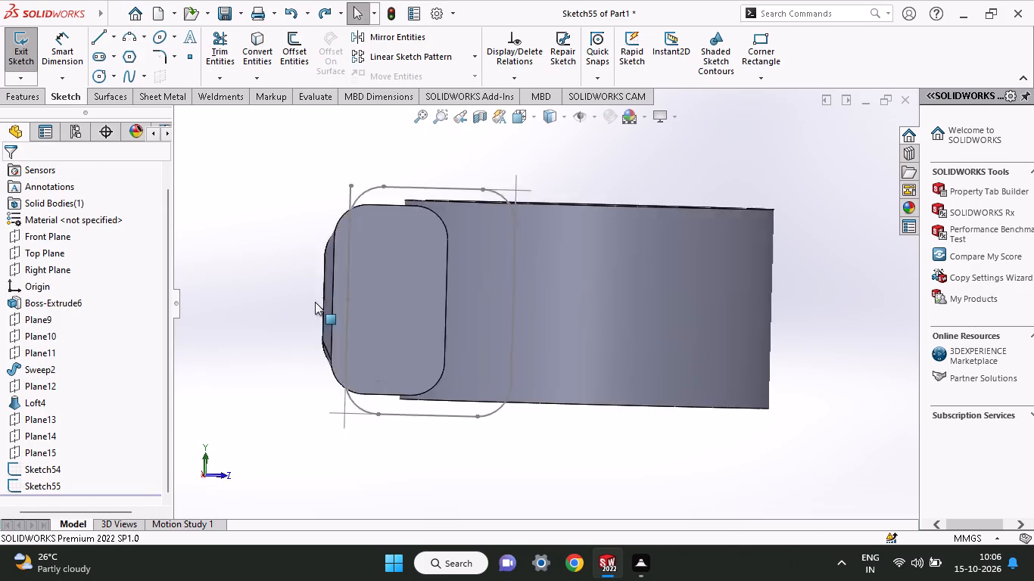
pyautogui.hotkey('ctrl', 'z')
pyautogui.hotkey('ctrl', 'z')
pyautogui.hotkey('ctrl', 'z')
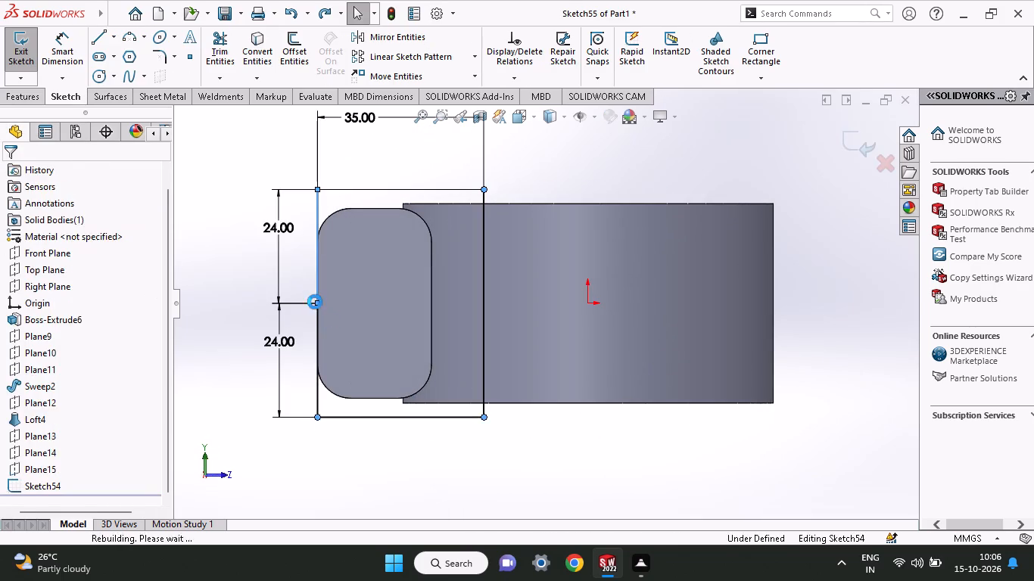
pyautogui.hotkey('ctrl', 'z')
pyautogui.hotkey('ctrl', 'z')
pyautogui.hotkey('ctrl', 'z')
pyautogui.hotkey('ctrl', 'z')
pyautogui.hotkey('ctrl', 'z')
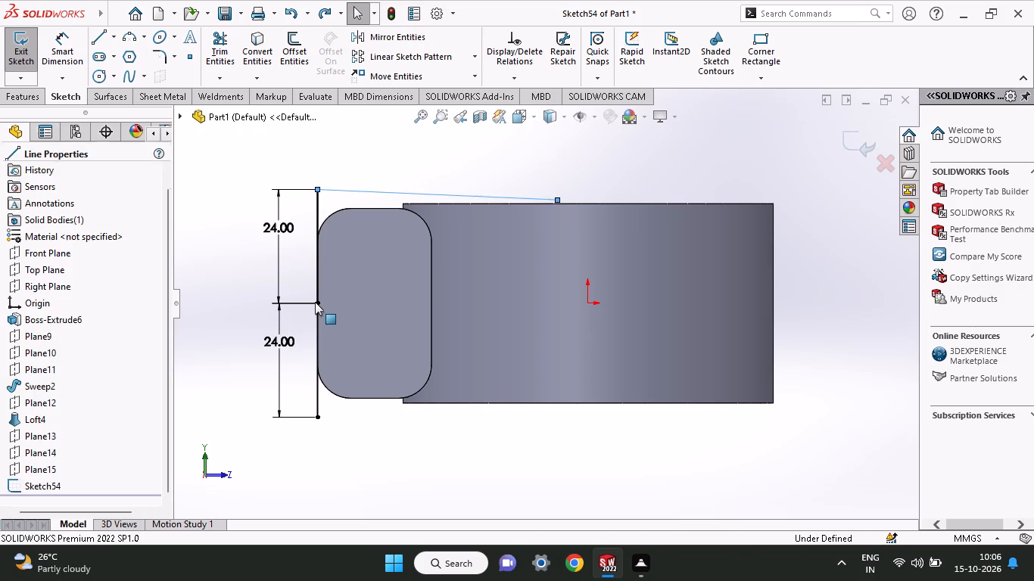
pyautogui.hotkey('ctrl', 'z')
pyautogui.hotkey('ctrl', 'z')
pyautogui.hotkey('ctrl', 'z')
pyautogui.hotkey('ctrl', 'z')
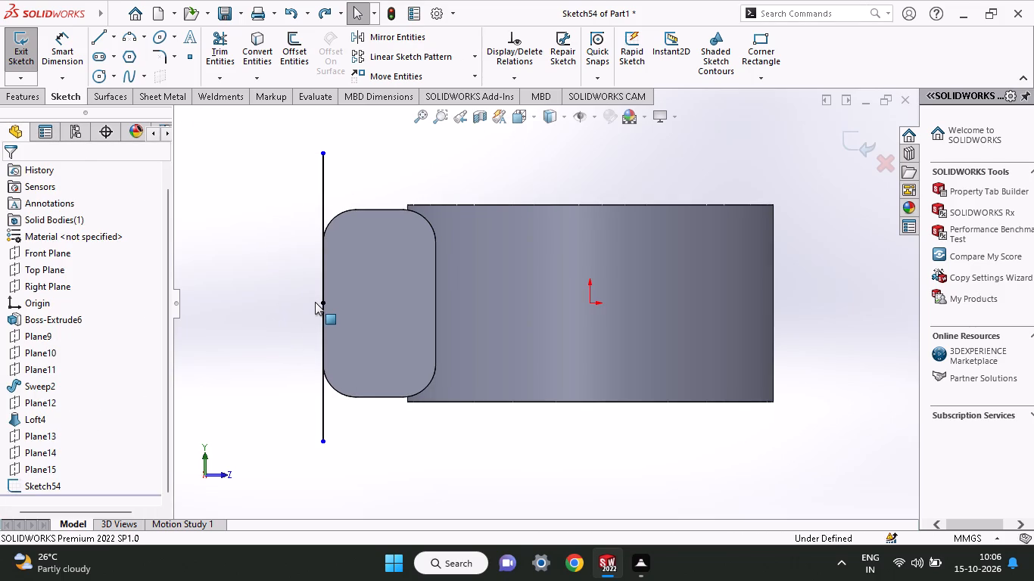
pyautogui.hotkey('ctrl', 'z')
pyautogui.hotkey('ctrl', 'z')
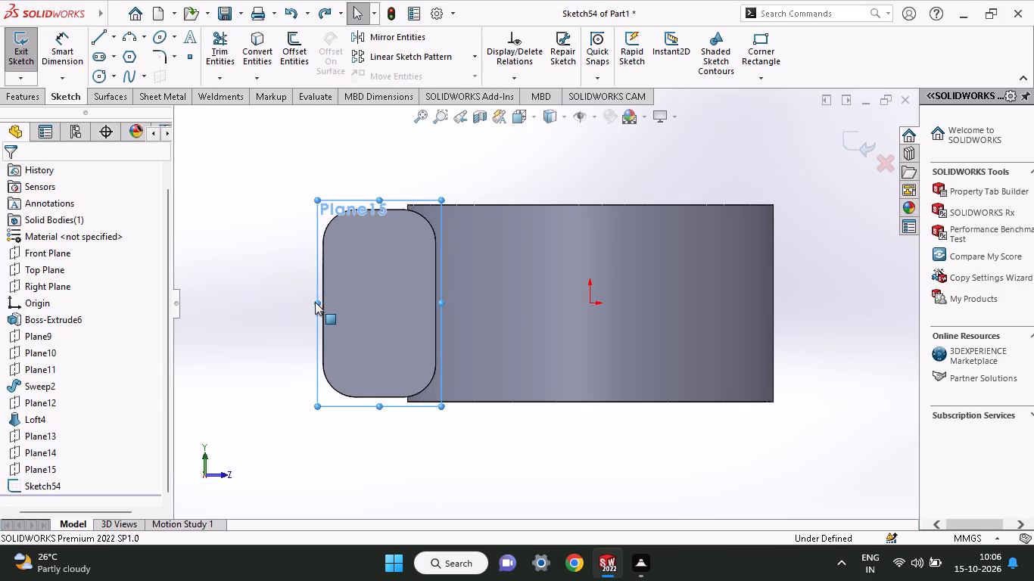
# Exit the emptied sketch on Plane15.
pyautogui.moveTo(281, 369); pyautogui.dragTo(323, 381, button='middle')
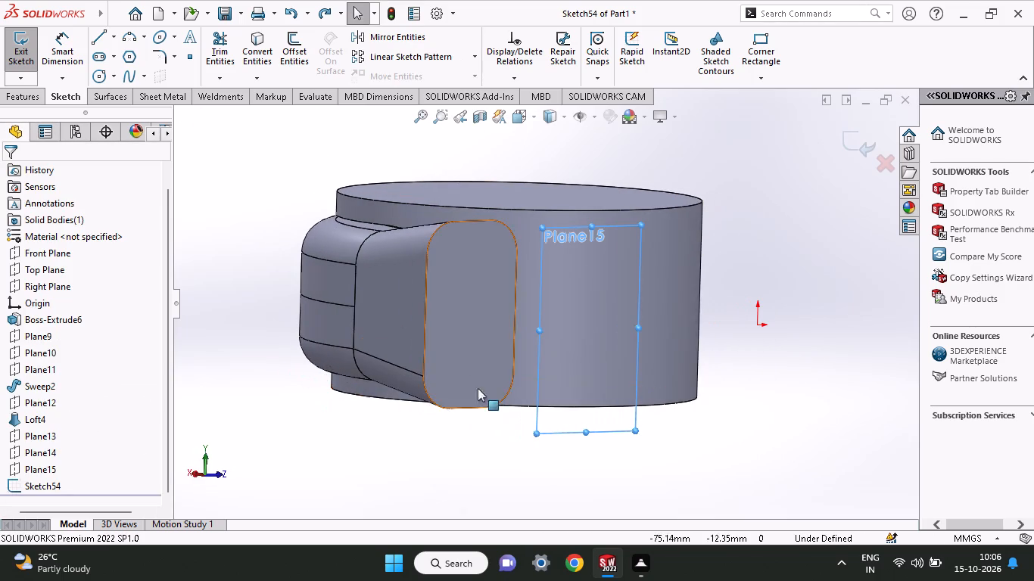
pyautogui.click(591, 318)
pyautogui.click(390, 447)
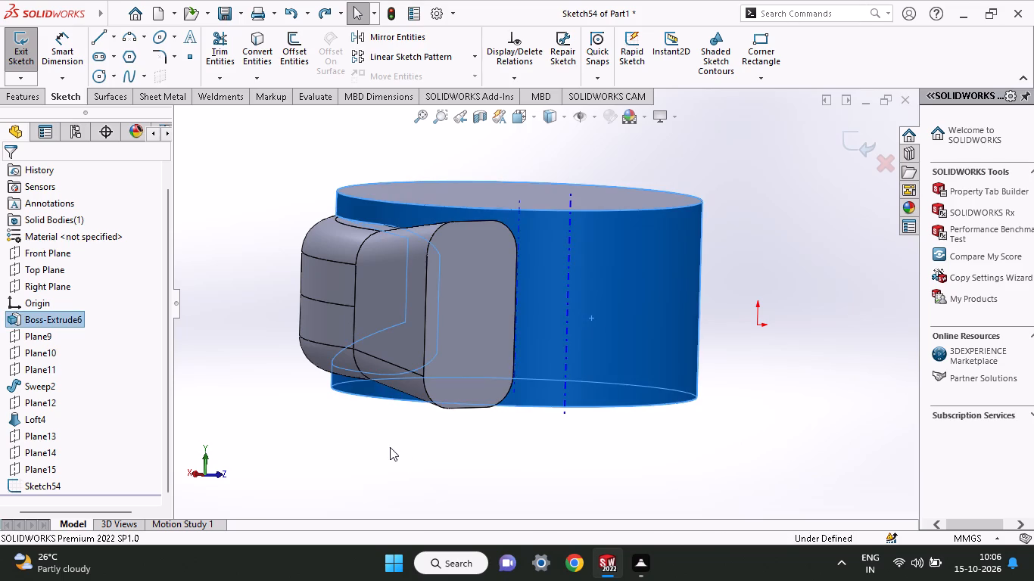
pyautogui.click(445, 290)
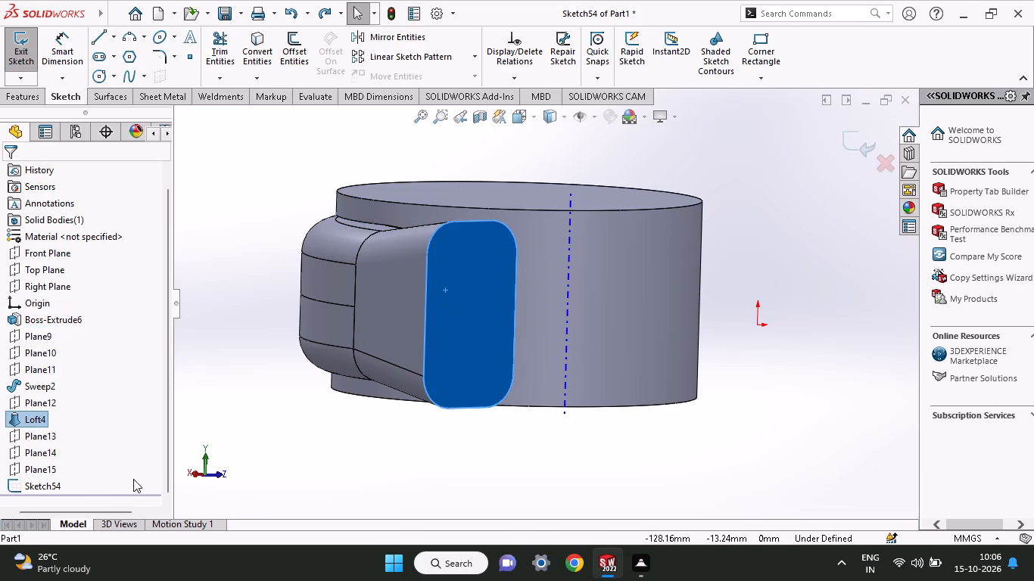
pyautogui.click(247, 434)
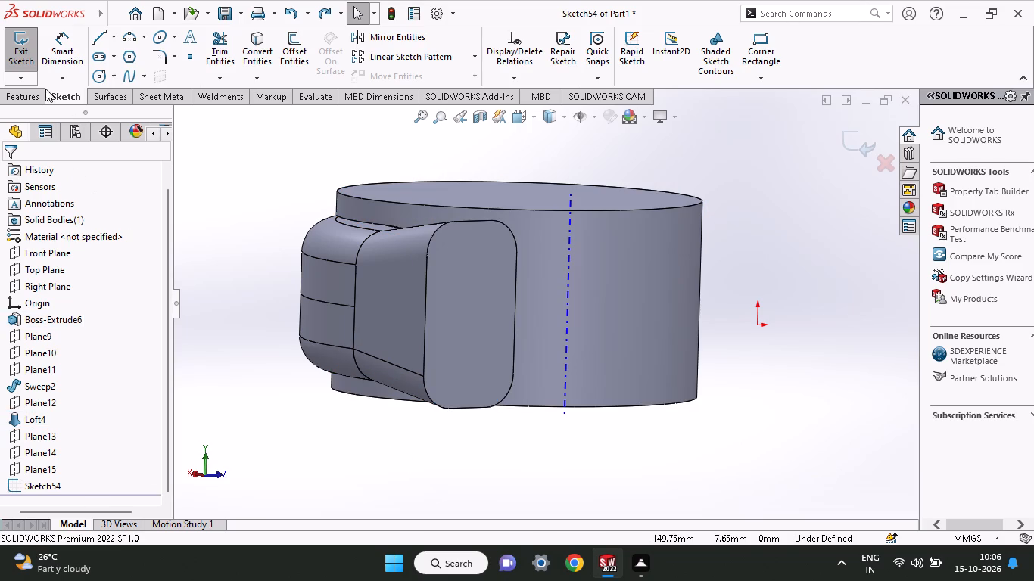
pyautogui.click(19, 89)
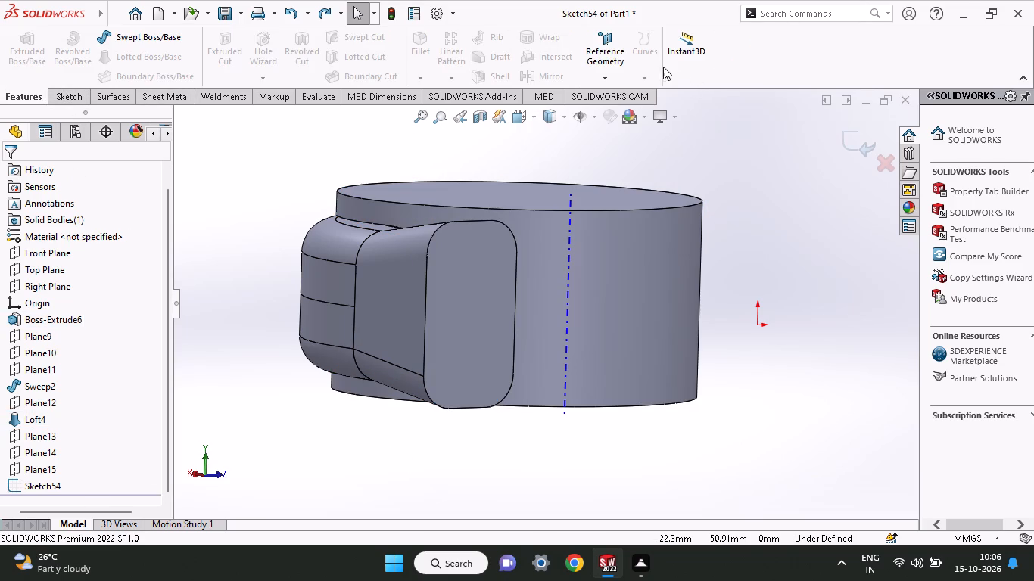
pyautogui.click(599, 76)
pyautogui.rightClick(644, 158)
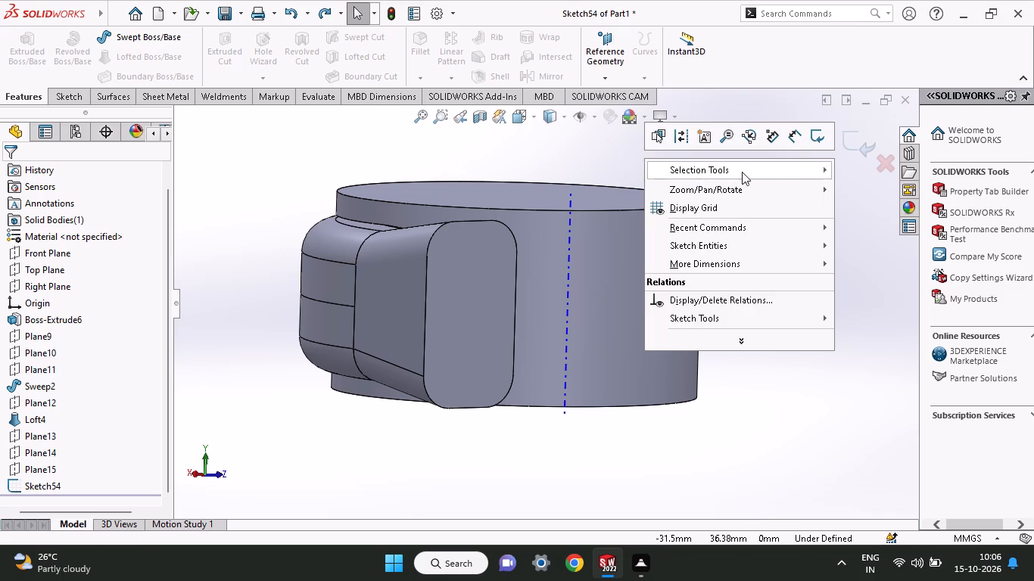
pyautogui.click(814, 141)
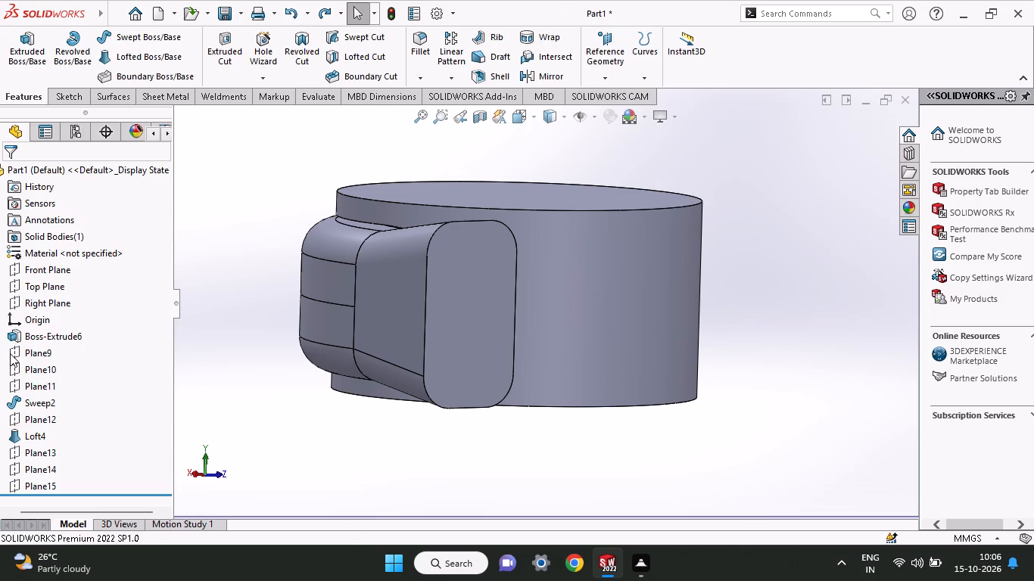
# Create a reference plane offset 42 mm from the existing loft's rounded rectangular end face.
pyautogui.click(601, 70)
pyautogui.click(603, 92)
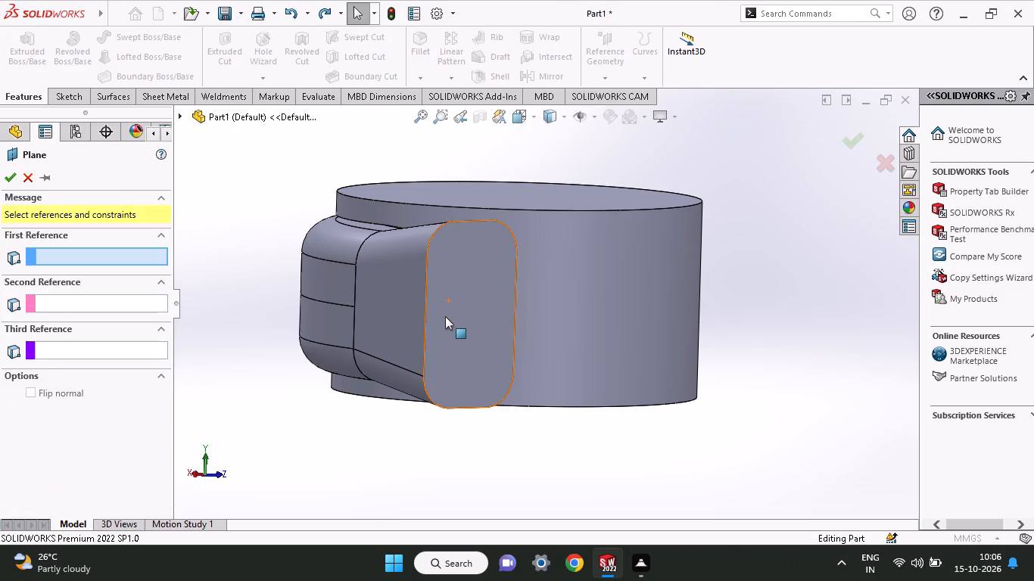
pyautogui.click(445, 316)
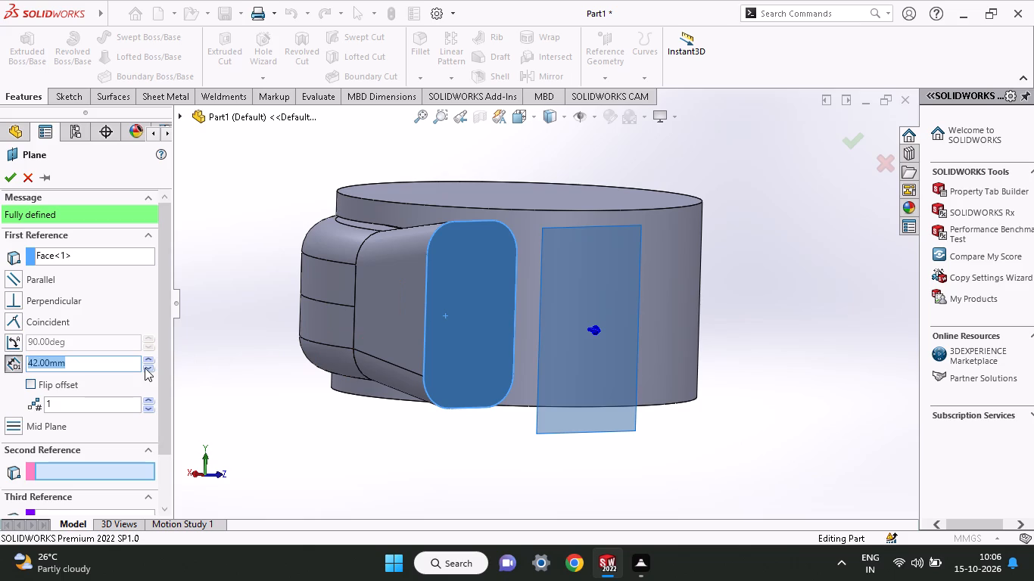
pyautogui.click(2, 191)
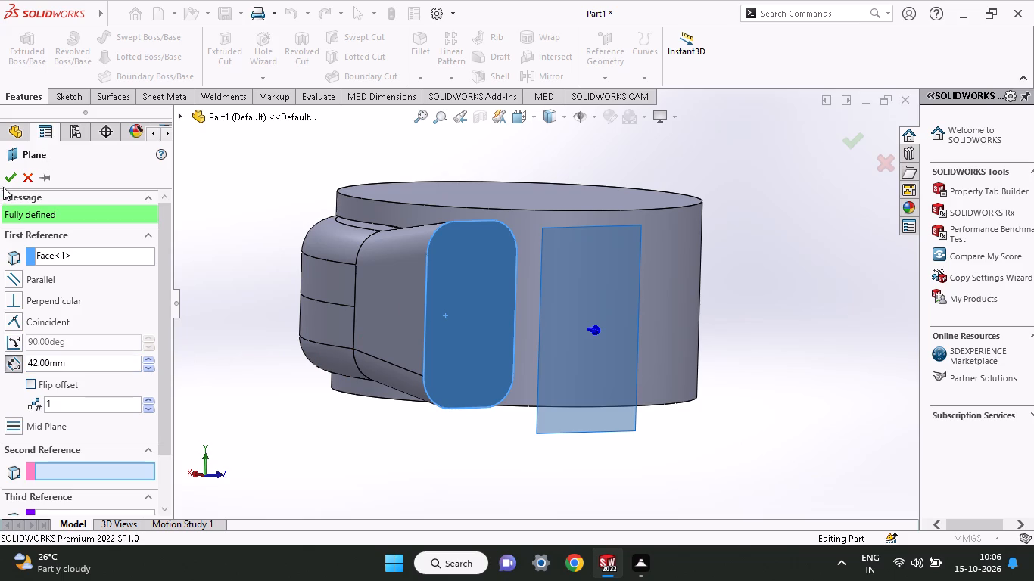
pyautogui.click(5, 179)
# Start a new sketch on the new offset plane, Plane16.
pyautogui.moveTo(242, 297); pyautogui.dragTo(211, 300, button='middle')
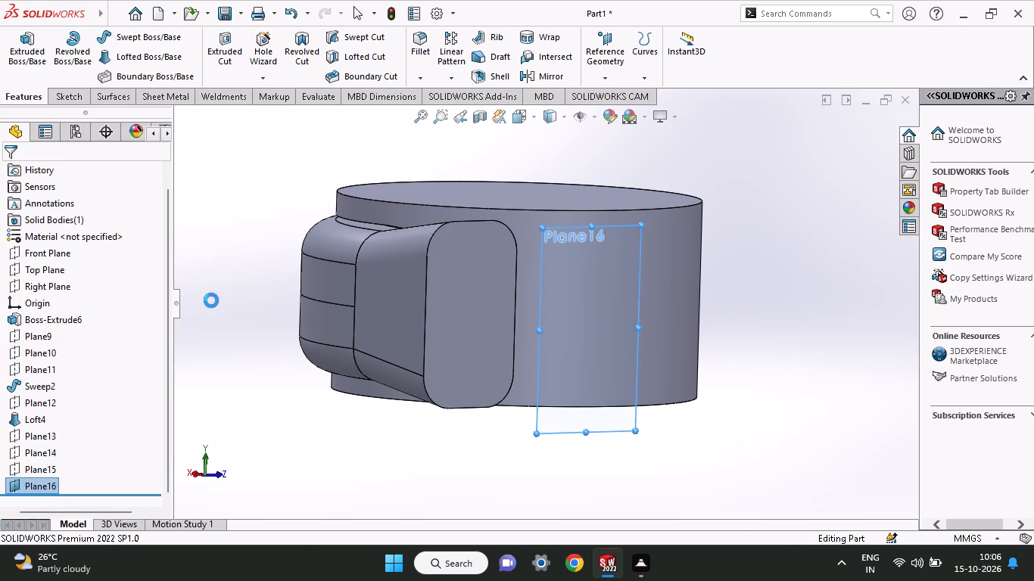
pyautogui.moveTo(211, 300); pyautogui.dragTo(200, 303, button='middle')
pyautogui.moveTo(200, 303); pyautogui.dragTo(235, 312, button='middle')
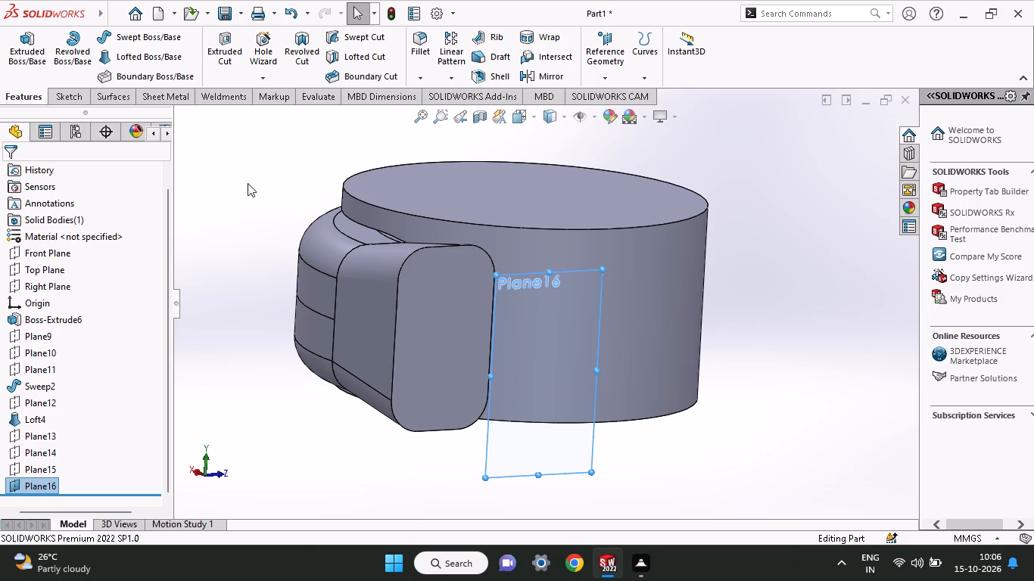
pyautogui.click(77, 92)
pyautogui.click(244, 59)
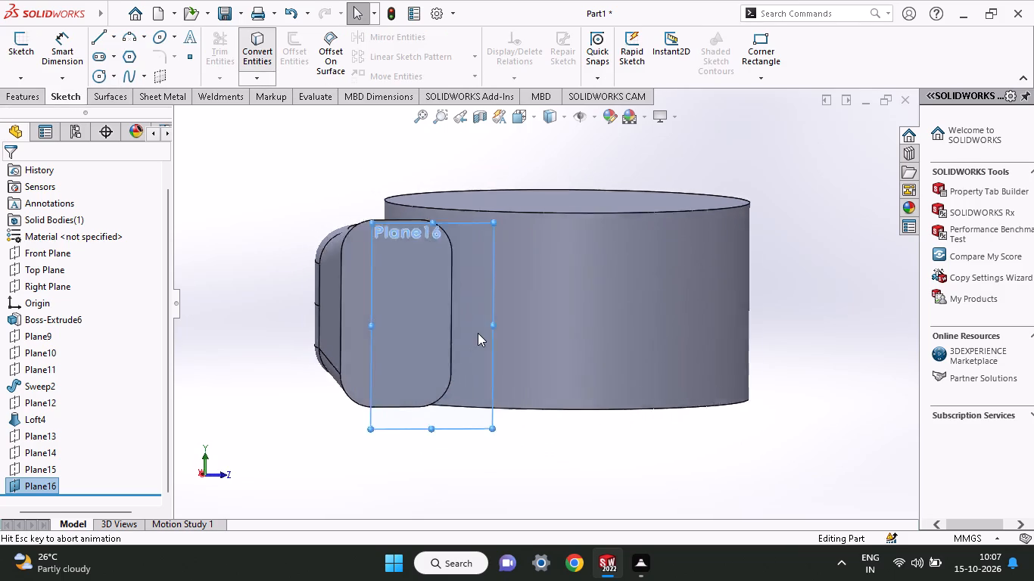
pyautogui.moveTo(198, 359); pyautogui.dragTo(229, 363, button='middle')
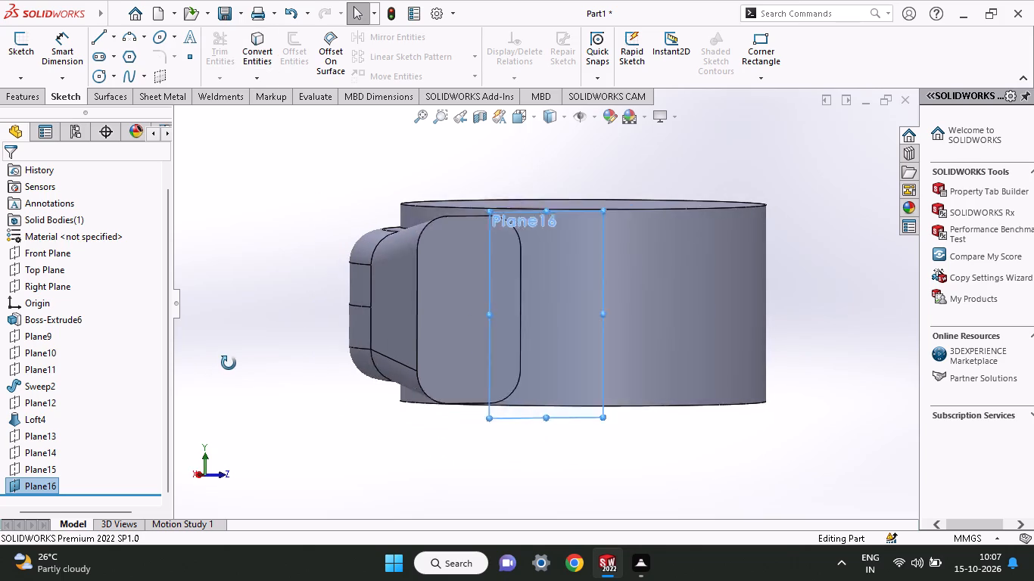
pyautogui.moveTo(229, 363); pyautogui.dragTo(234, 365, button='middle')
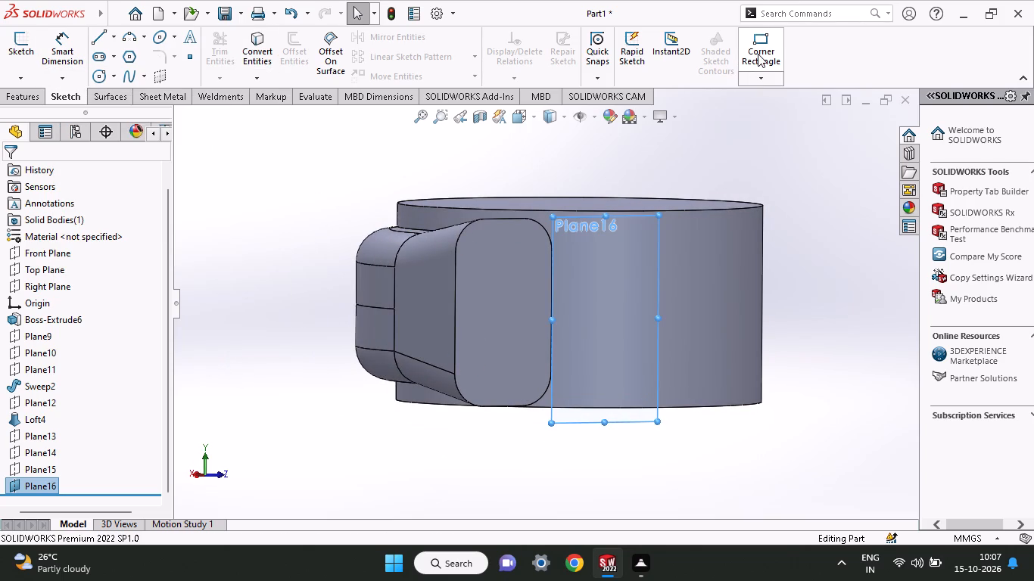
pyautogui.rightClick(213, 271)
pyautogui.click(250, 259)
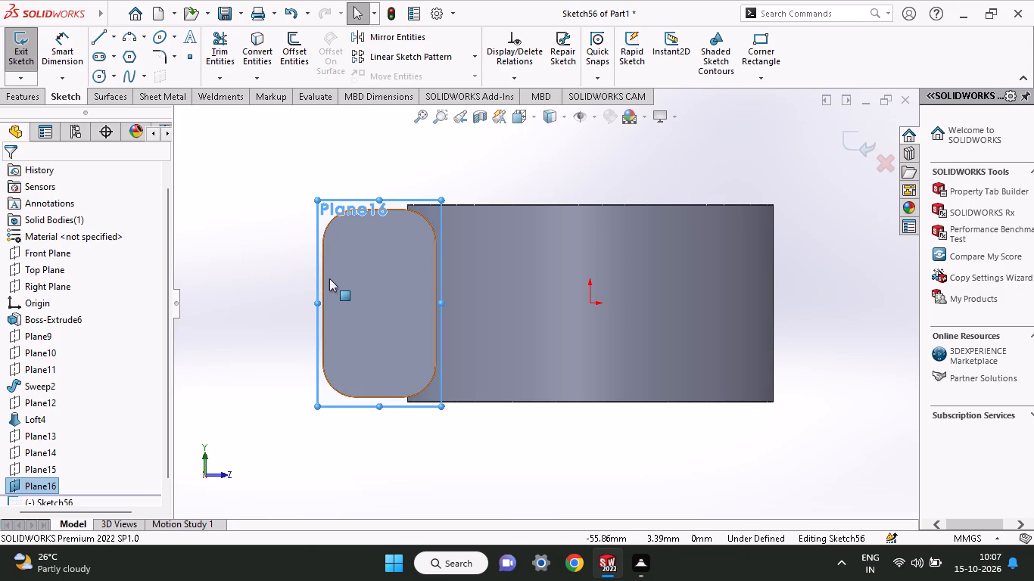
# Draw overlapping vertical lines from the end face's outer straight edge midpoint, about 30 mm up and back down to about 29 mm below it.
pyautogui.click(89, 42)
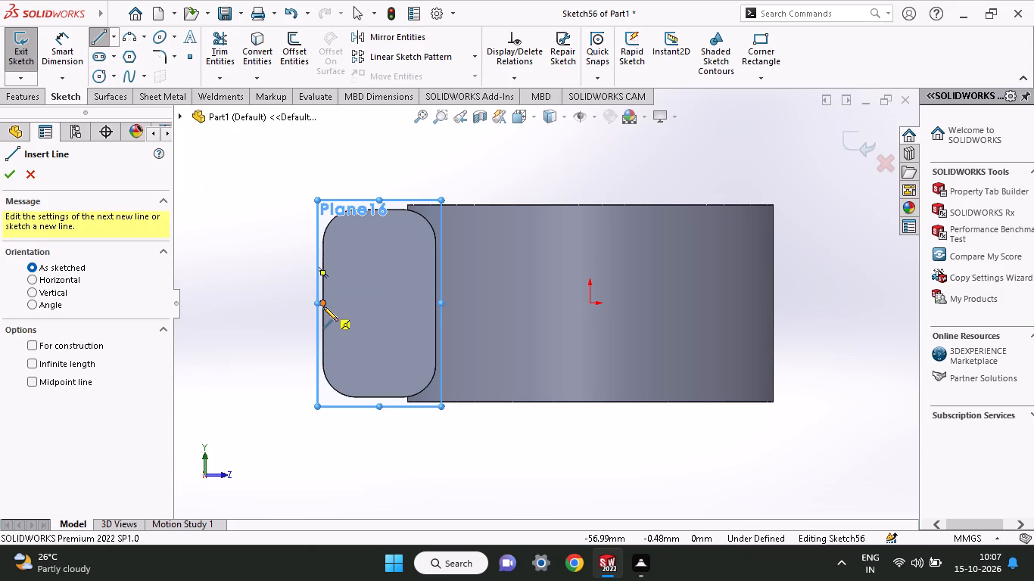
pyautogui.click(323, 306)
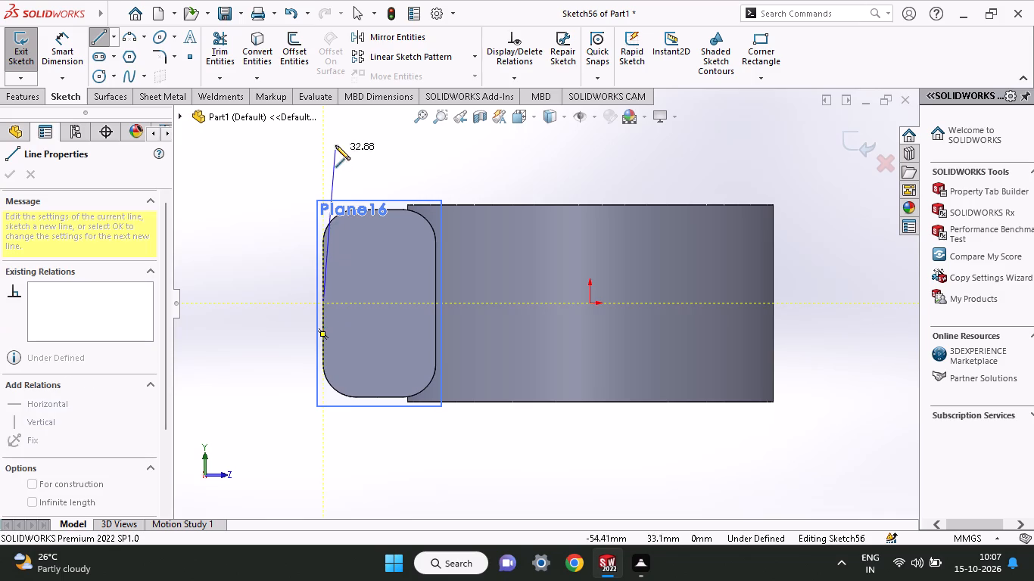
pyautogui.click(322, 163)
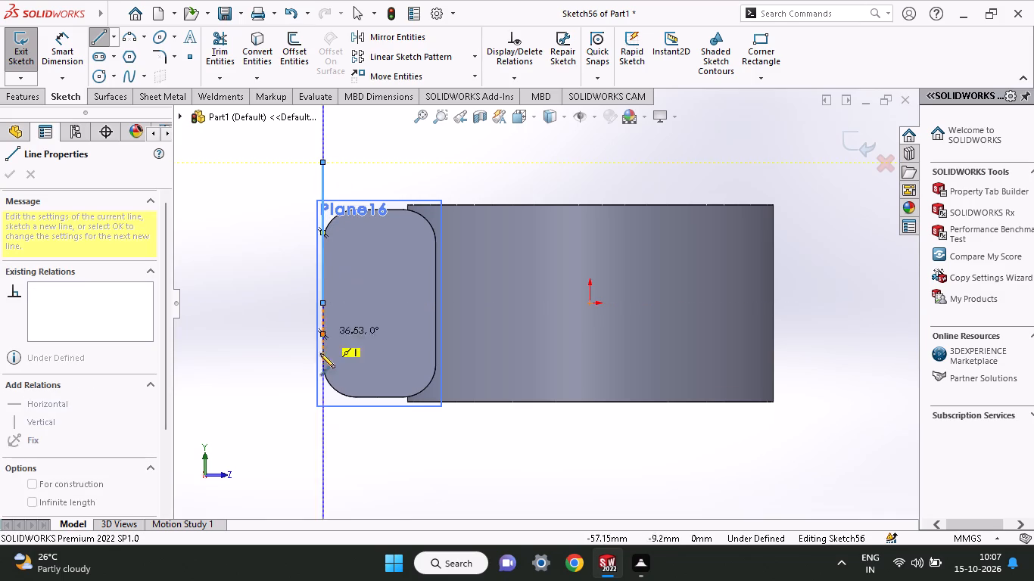
pyautogui.click(320, 440)
pyautogui.rightClick(277, 402)
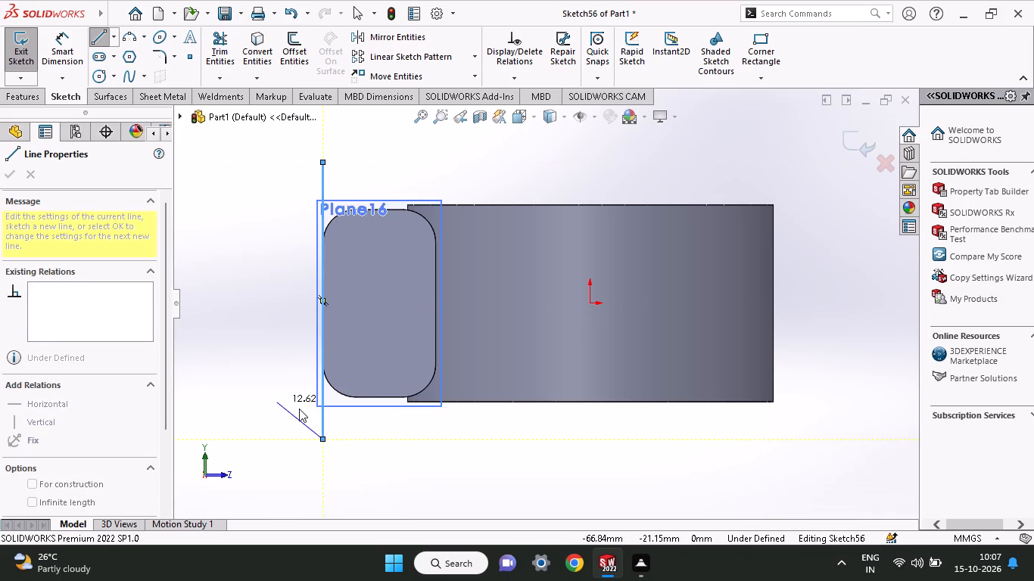
pyautogui.click(299, 409)
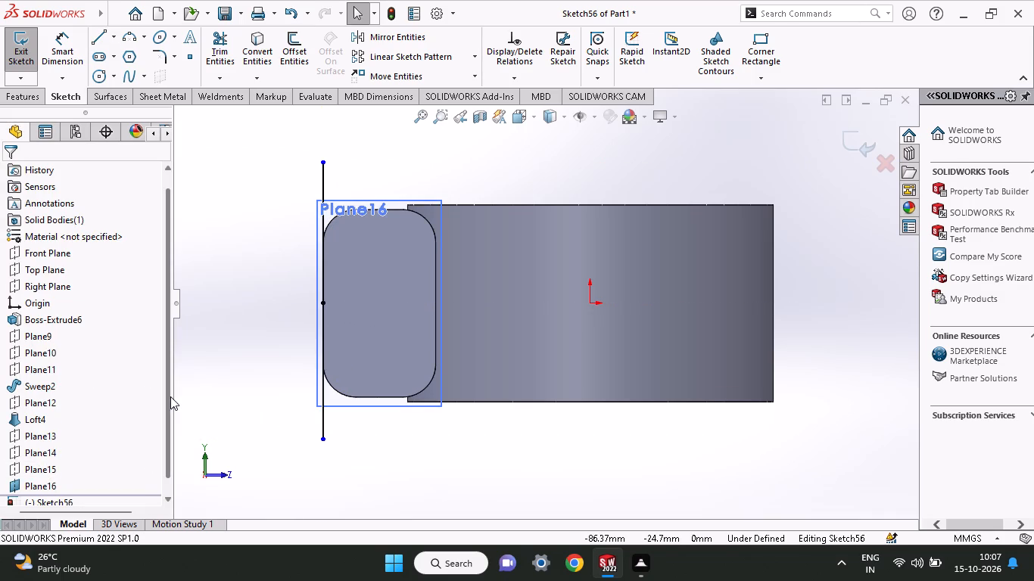
# Hide Plane16.
pyautogui.moveTo(170, 396); pyautogui.dragTo(173, 483)
pyautogui.rightClick(33, 470)
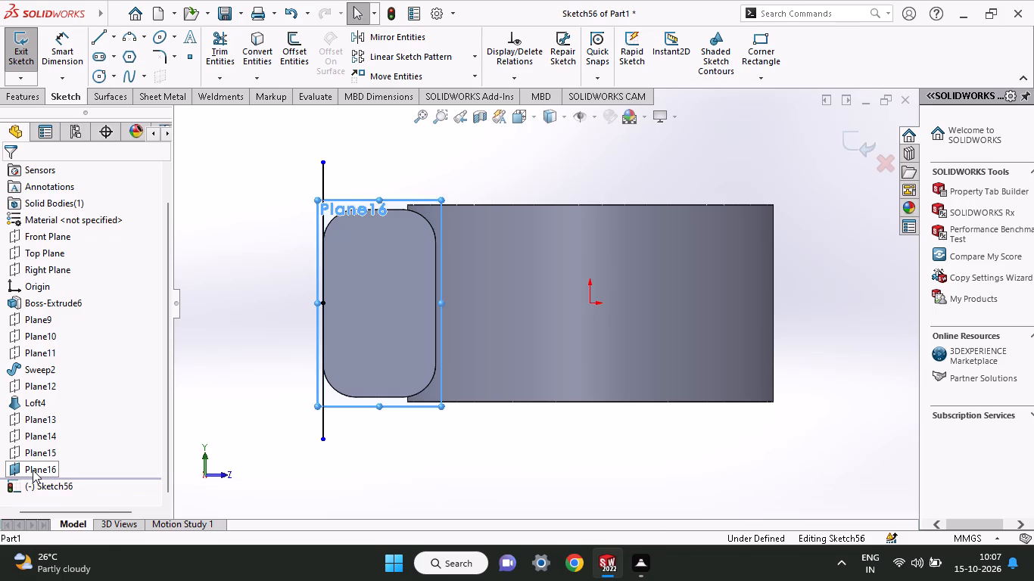
pyautogui.click(70, 313)
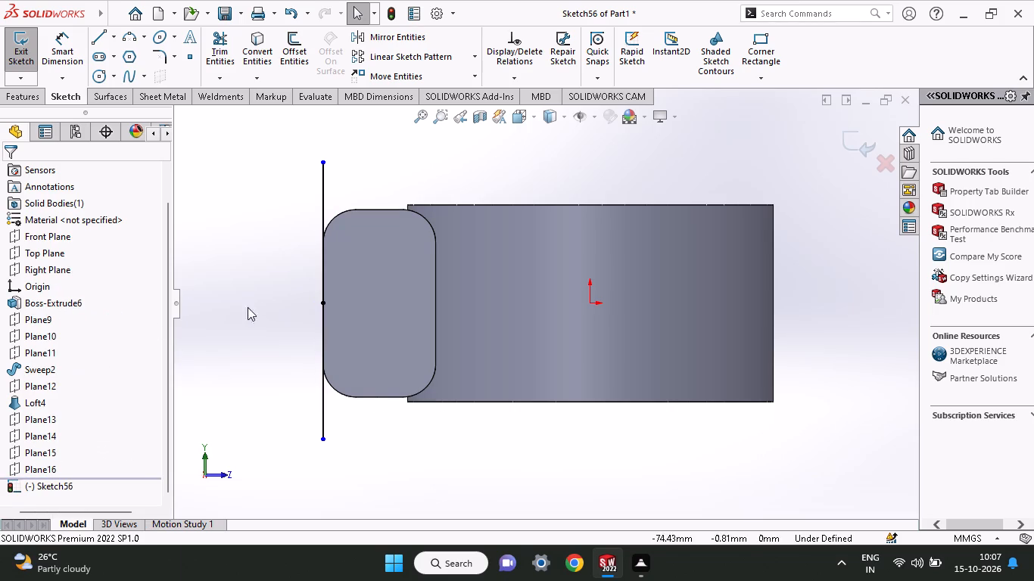
# Dimension the vertical line's upper endpoint at 24 mm from the edge midpoint.
pyautogui.click(68, 37)
pyautogui.click(324, 157)
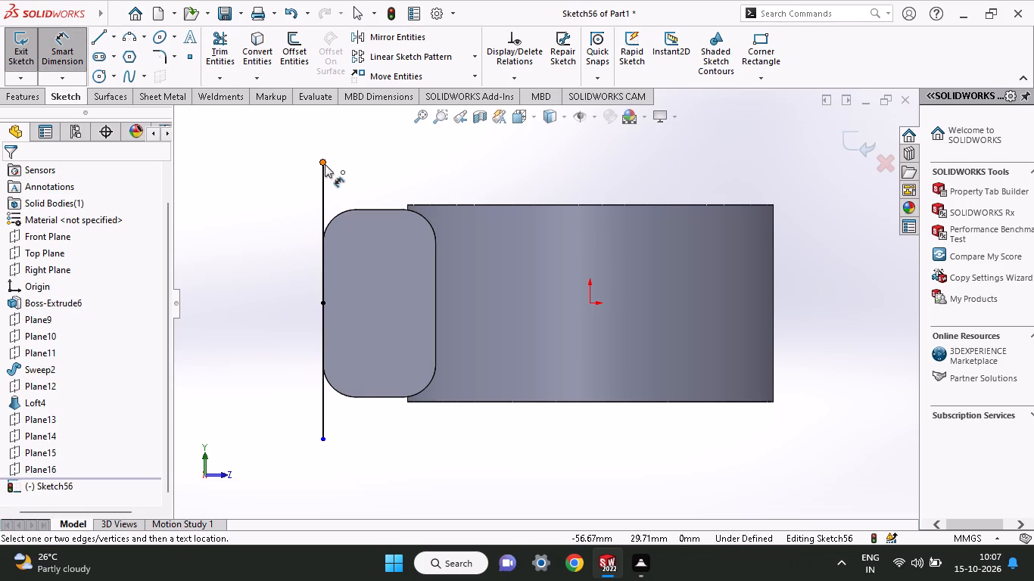
pyautogui.click(325, 164)
pyautogui.click(326, 303)
pyautogui.click(272, 245)
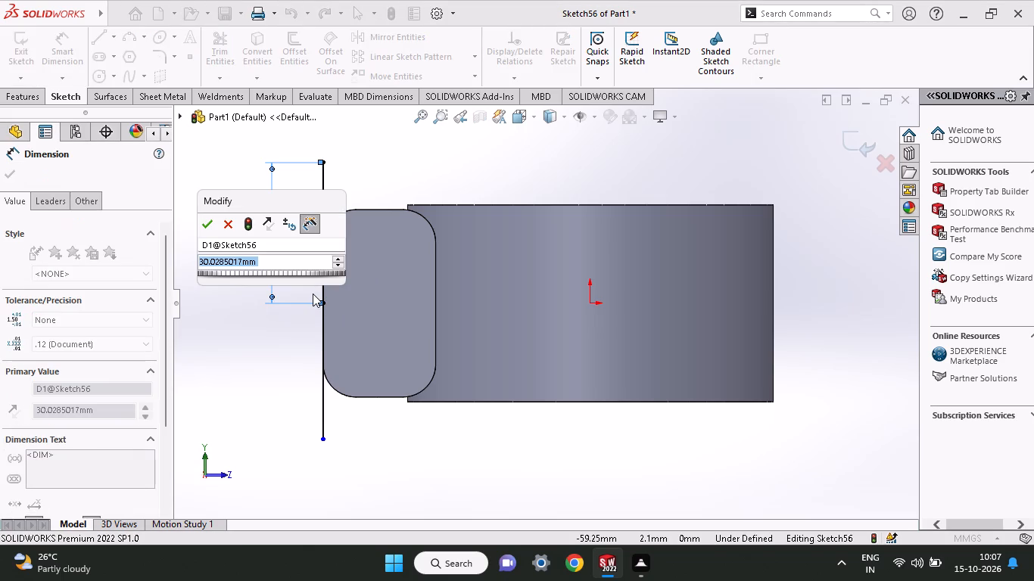
pyautogui.write('24')
pyautogui.press('Return')
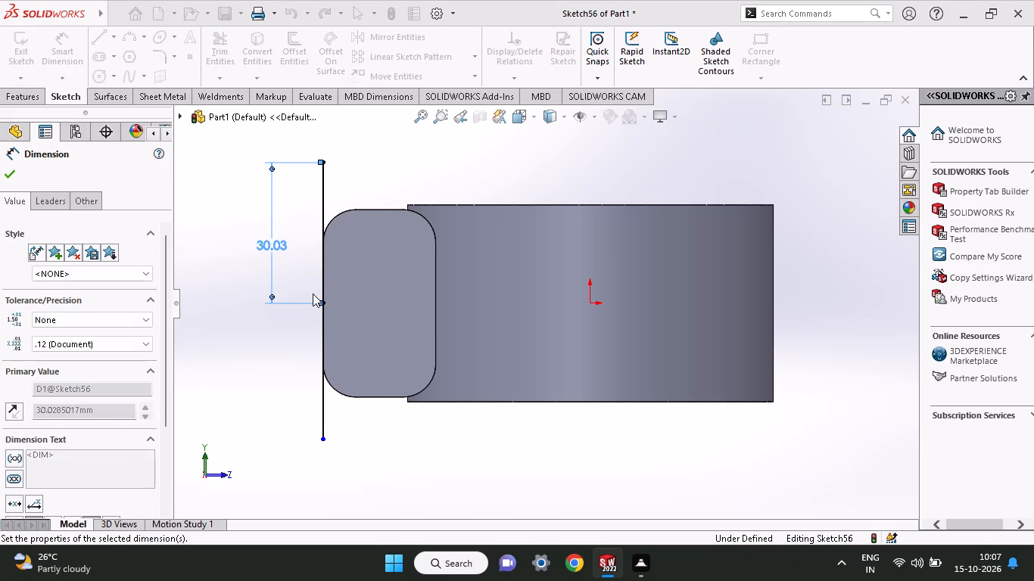
# Dimension the vertical line's lower endpoint at 24 mm from the end face's edge midpoint.
pyautogui.click(322, 443)
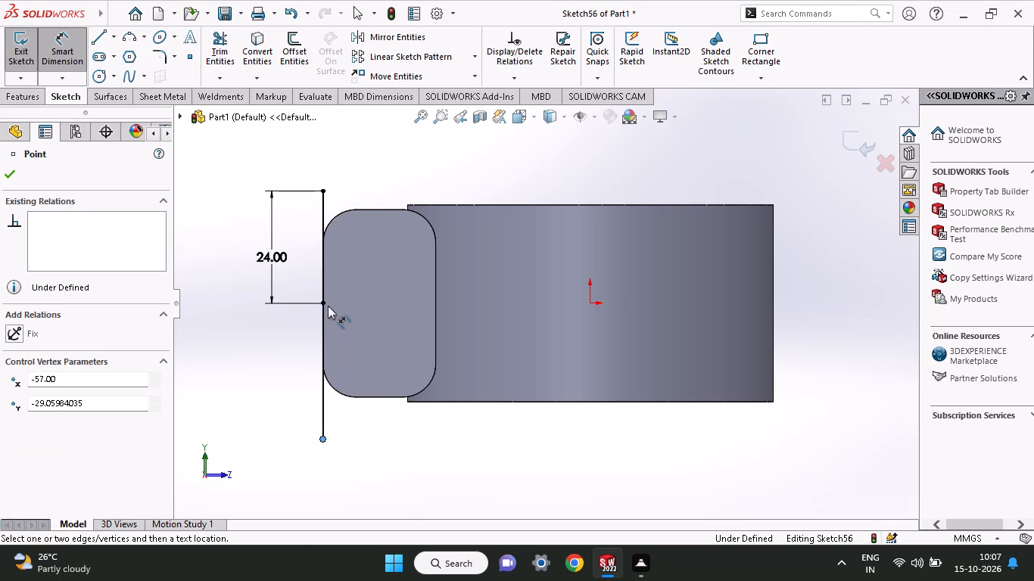
pyautogui.click(323, 301)
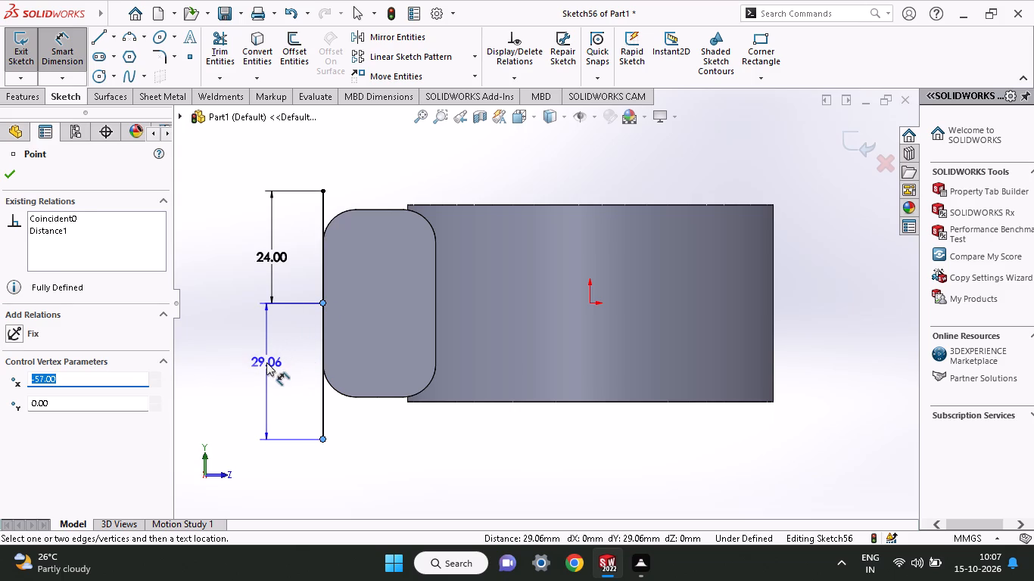
pyautogui.click(273, 353)
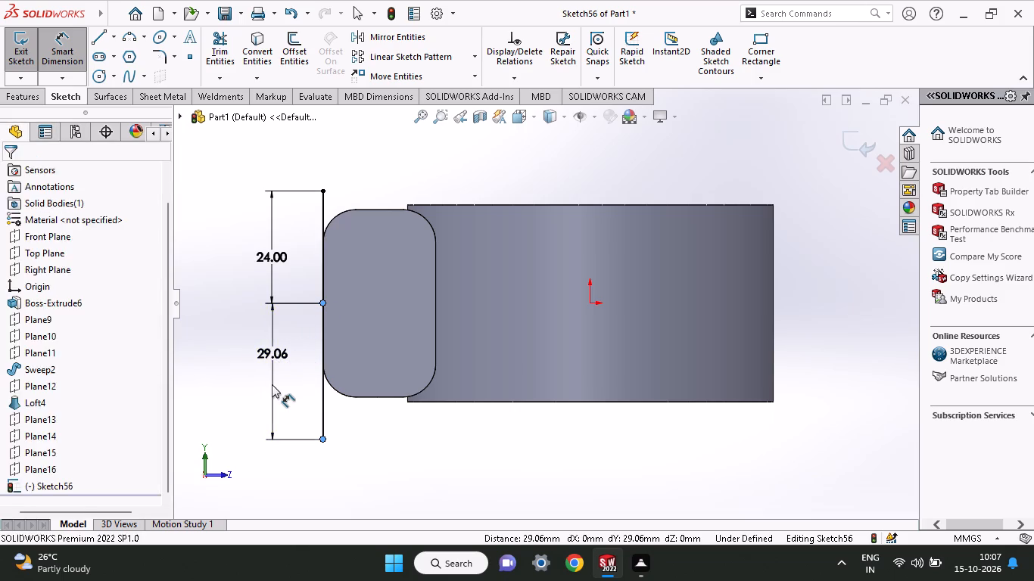
pyautogui.write('24')
pyautogui.press('Return')
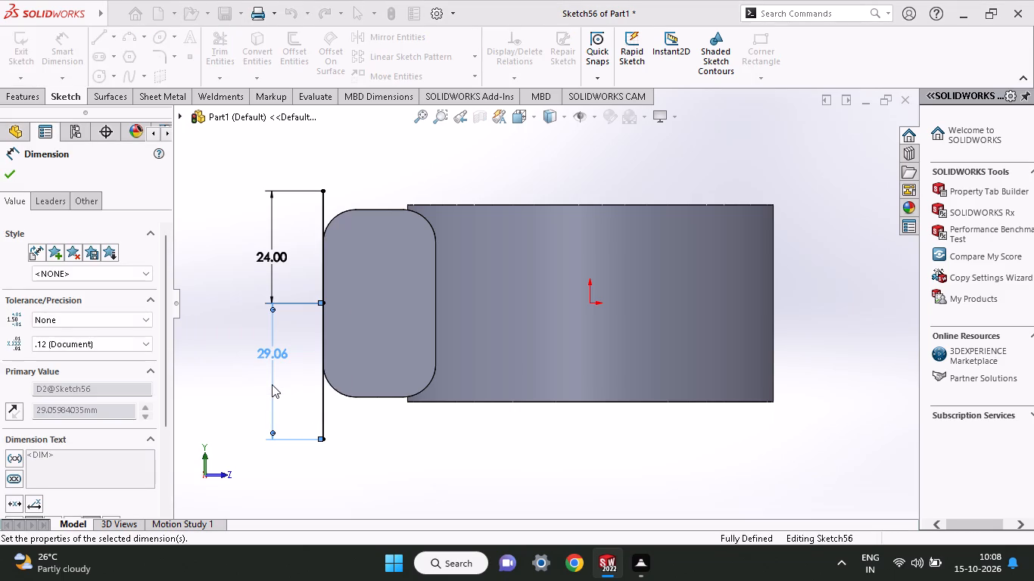
# Draw a horizontal line about 24 mm long from the vertical line's upper endpoint, across the top of the end face.
pyautogui.click(94, 36)
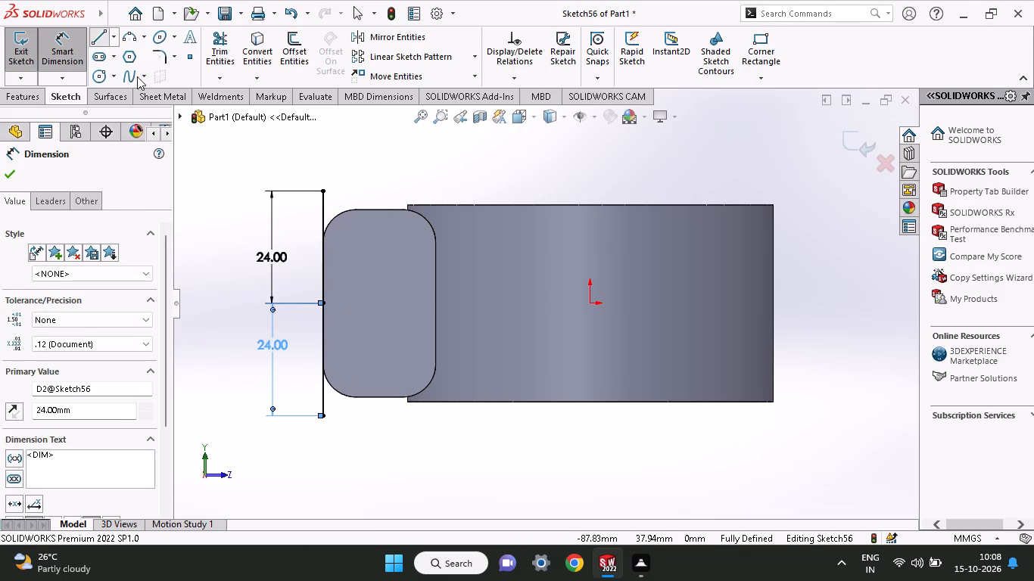
pyautogui.click(322, 187)
pyautogui.click(434, 194)
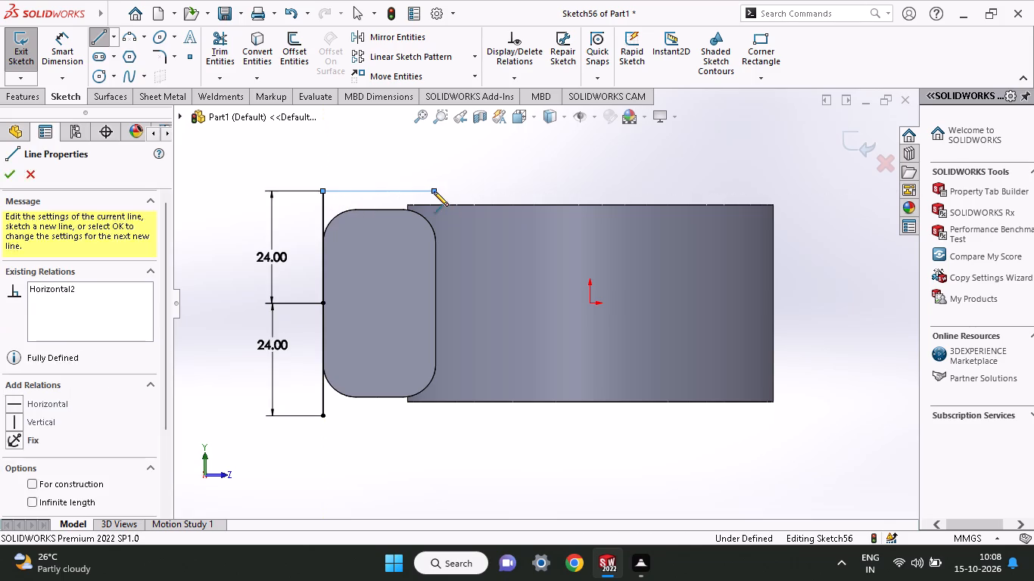
pyautogui.rightClick(434, 175)
pyautogui.click(451, 182)
# Dimension the upper horizontal line's length at 35 mm.
pyautogui.click(58, 54)
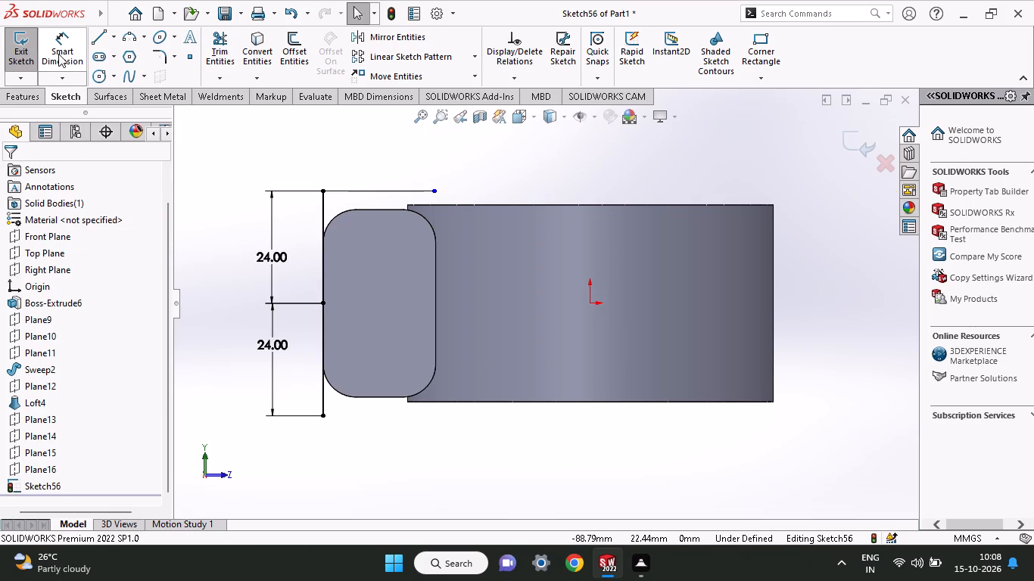
pyautogui.click(343, 191)
pyautogui.moveTo(344, 154); pyautogui.dragTo(354, 167)
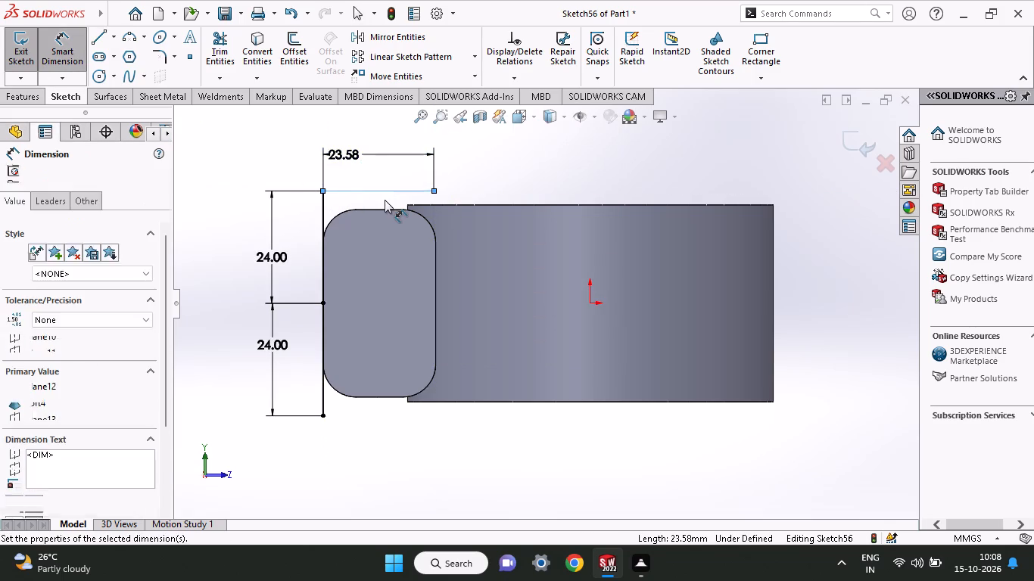
pyautogui.write('35')
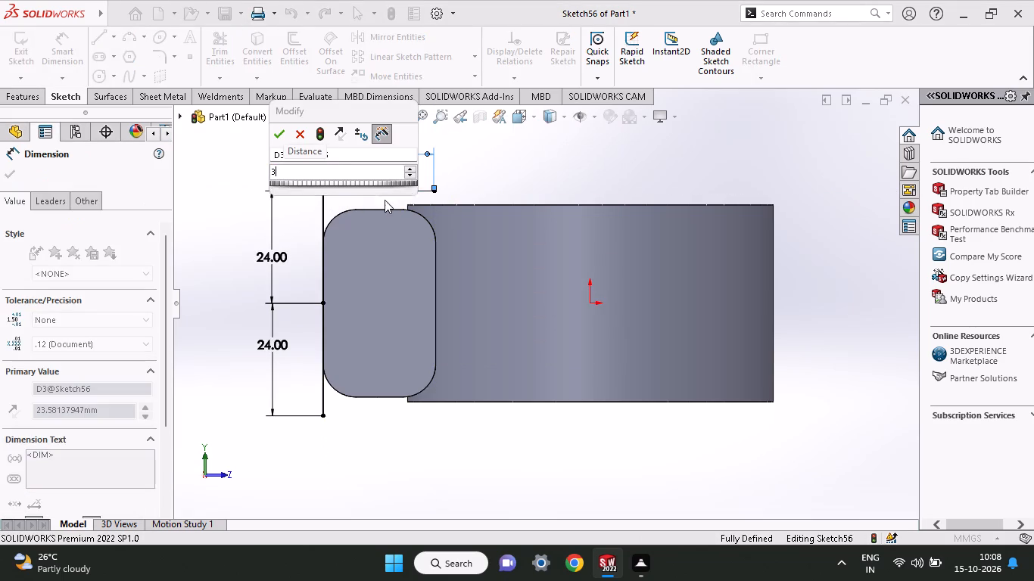
pyautogui.press('Return')
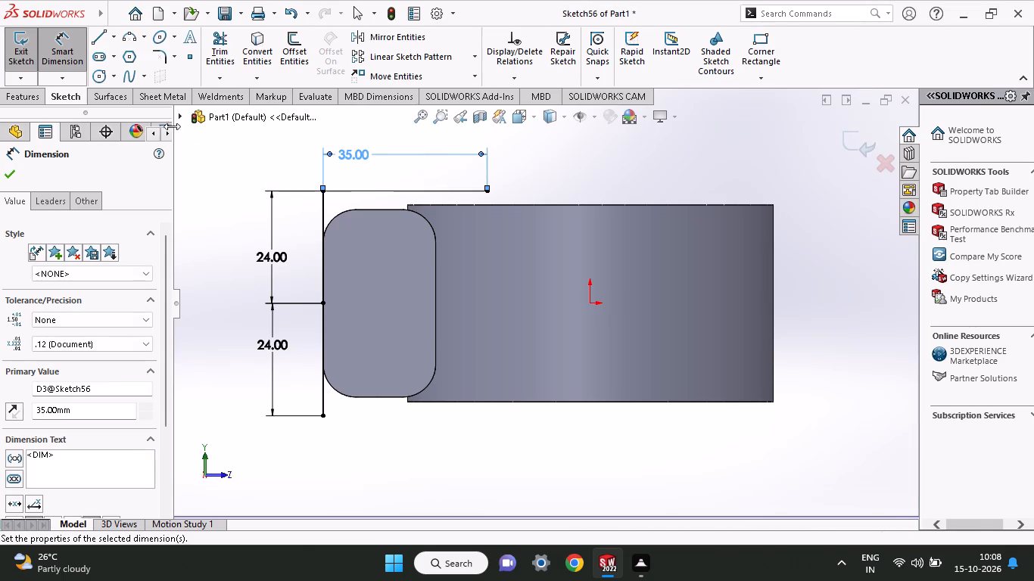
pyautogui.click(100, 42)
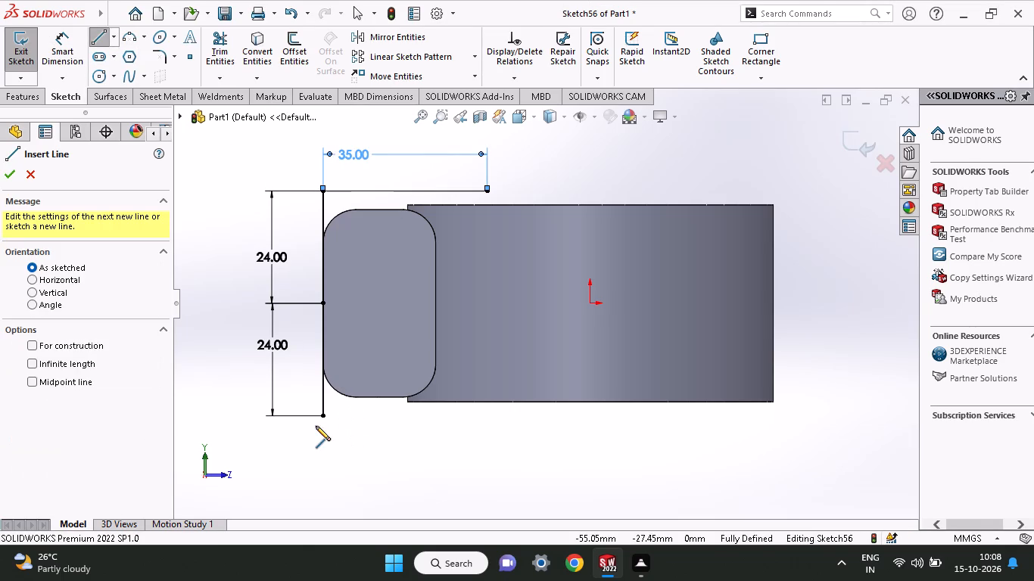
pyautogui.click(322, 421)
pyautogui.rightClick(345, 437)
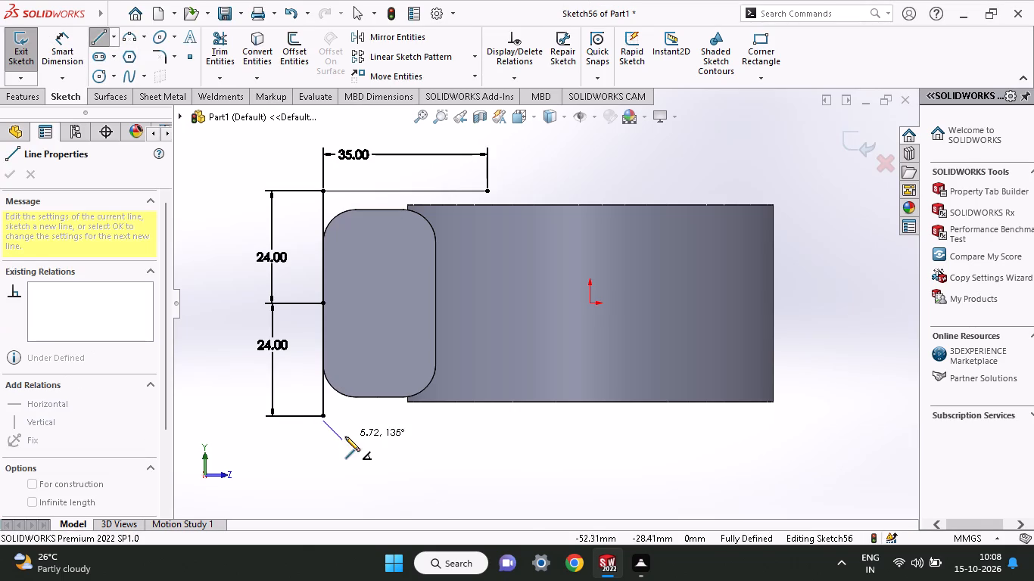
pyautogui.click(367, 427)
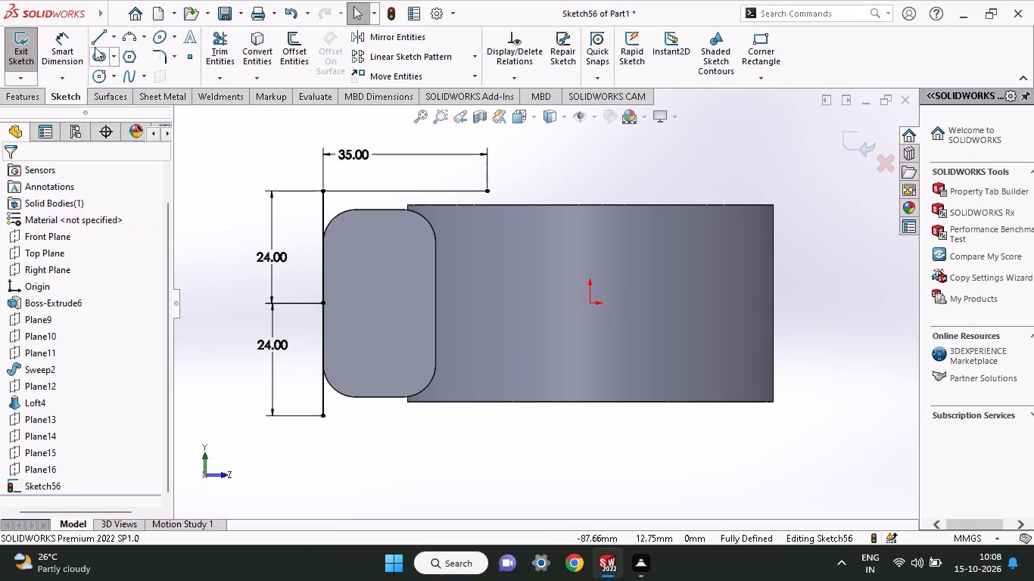
# Close the rectangle with a 35 mm horizontal line from the lower endpoint and a vertical line up to the upper line's free end.
pyautogui.click(95, 38)
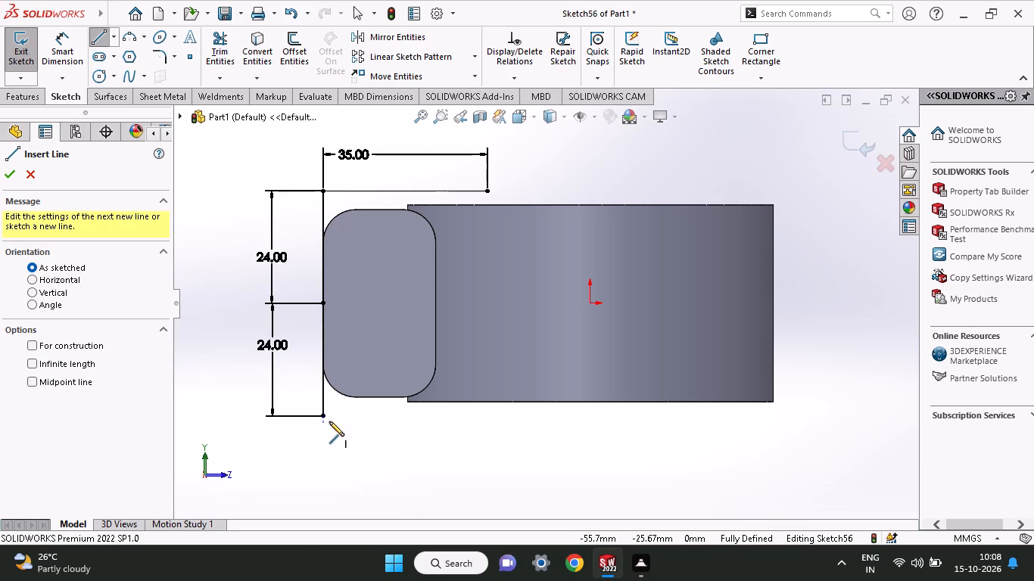
pyautogui.click(323, 414)
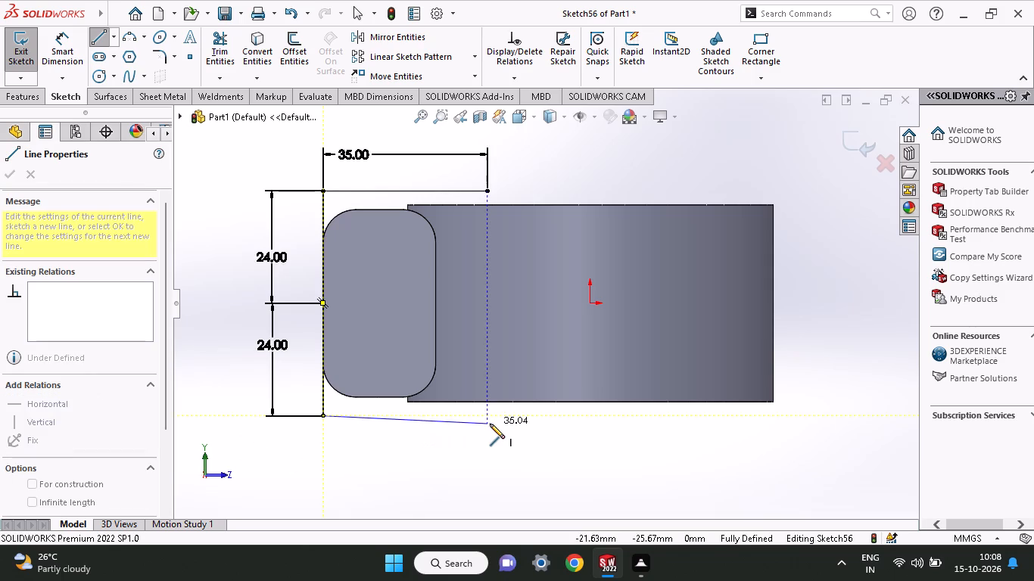
pyautogui.click(486, 415)
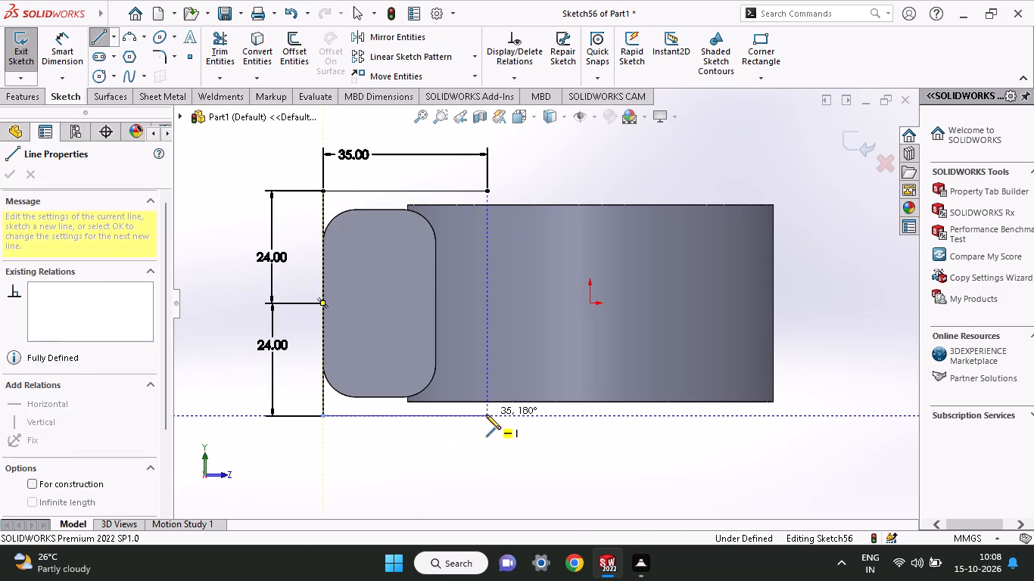
pyautogui.click(488, 187)
pyautogui.rightClick(515, 180)
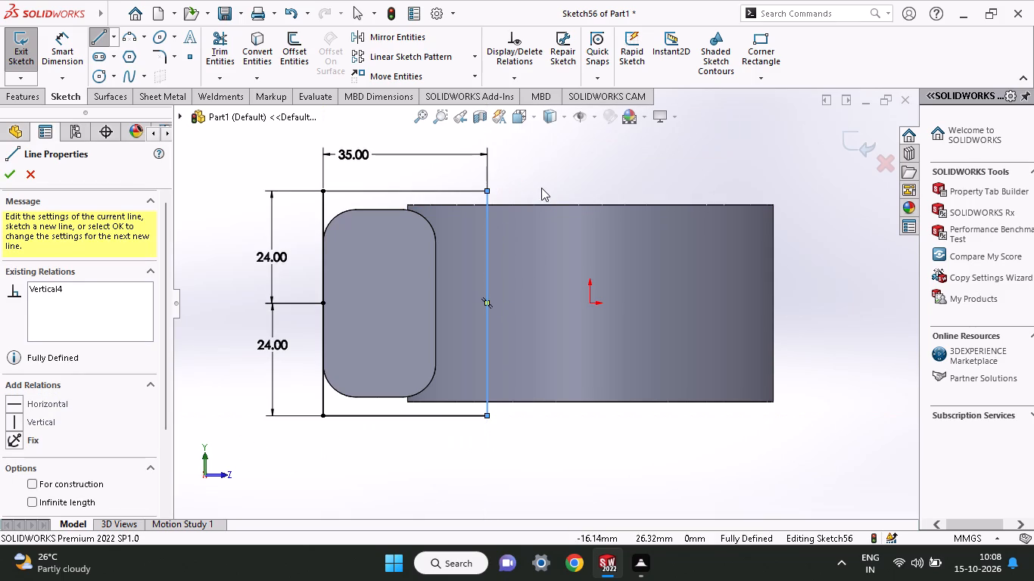
pyautogui.click(541, 188)
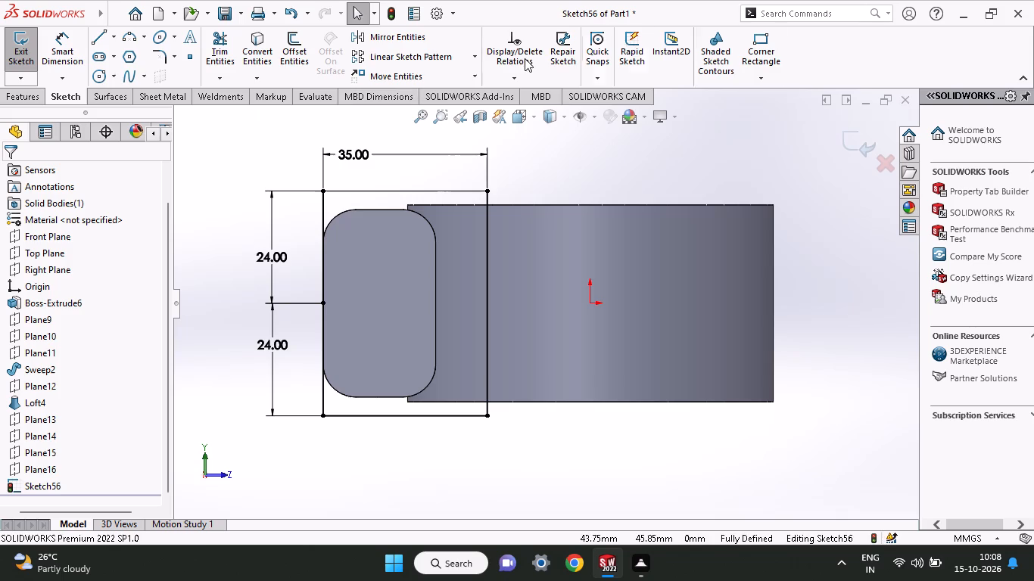
# Round all four corners of the rectangle with 7 mm sketch fillets.
pyautogui.click(153, 51)
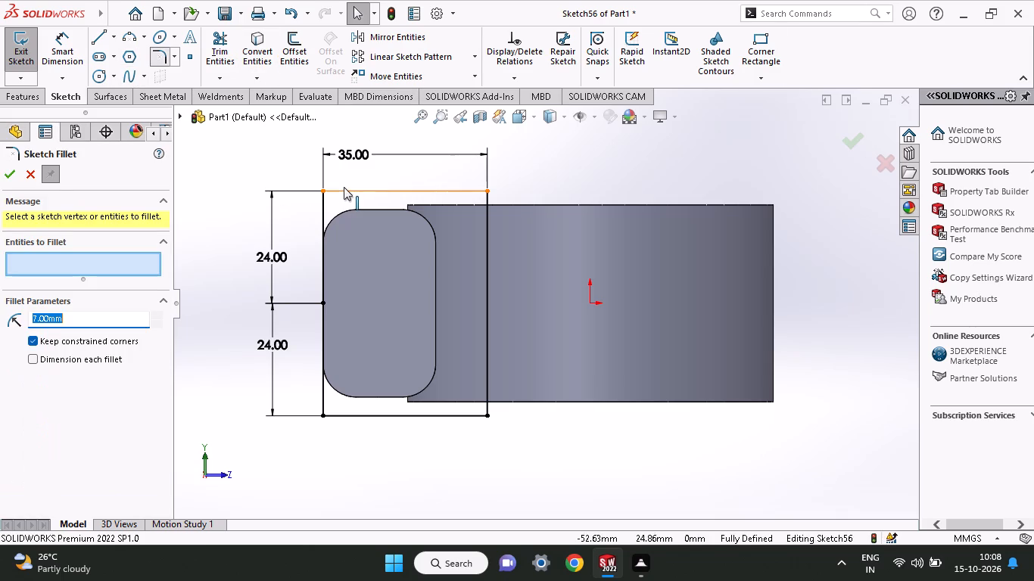
pyautogui.click(344, 187)
pyautogui.click(322, 210)
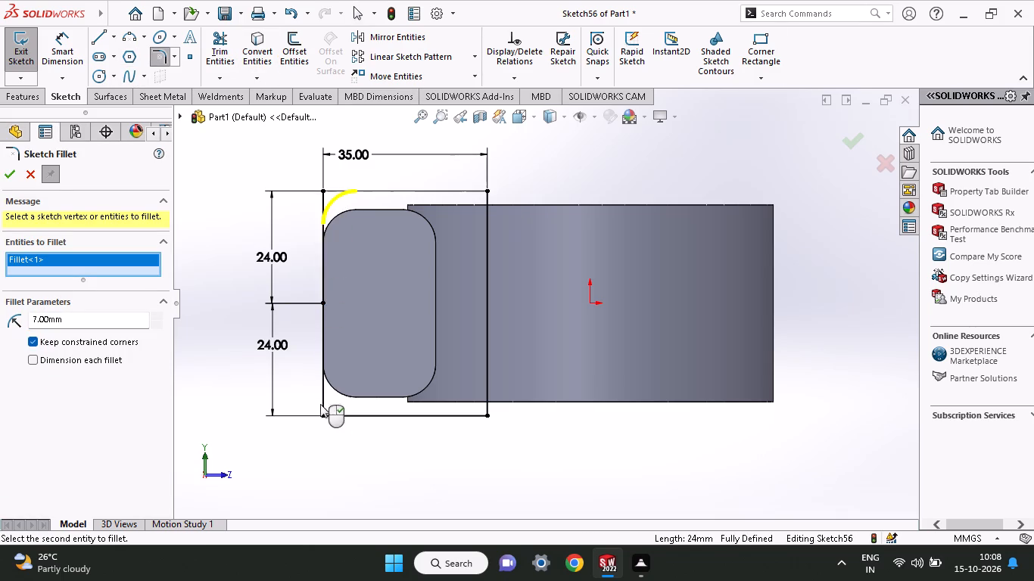
pyautogui.click(338, 420)
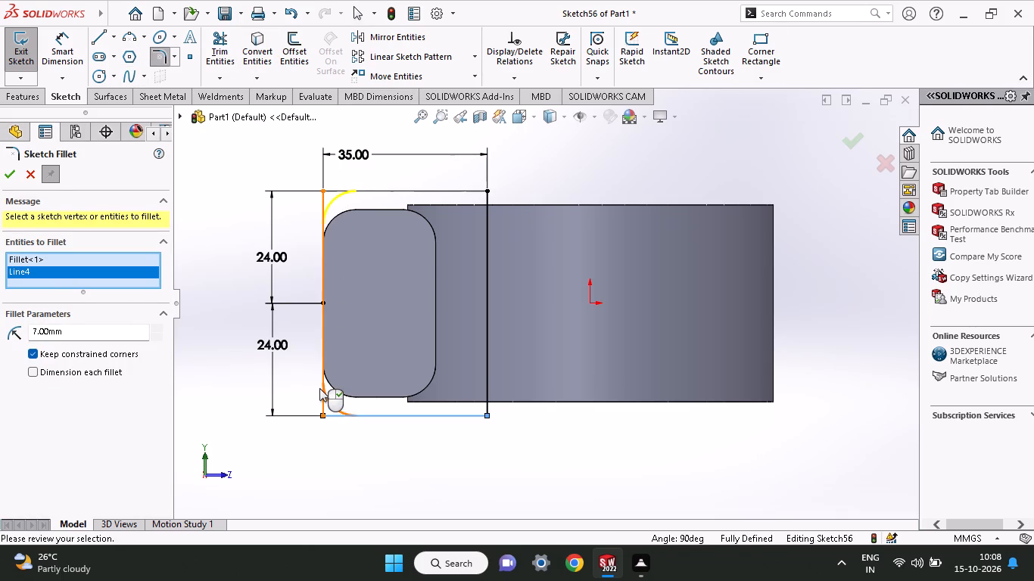
pyautogui.click(318, 386)
pyautogui.click(321, 391)
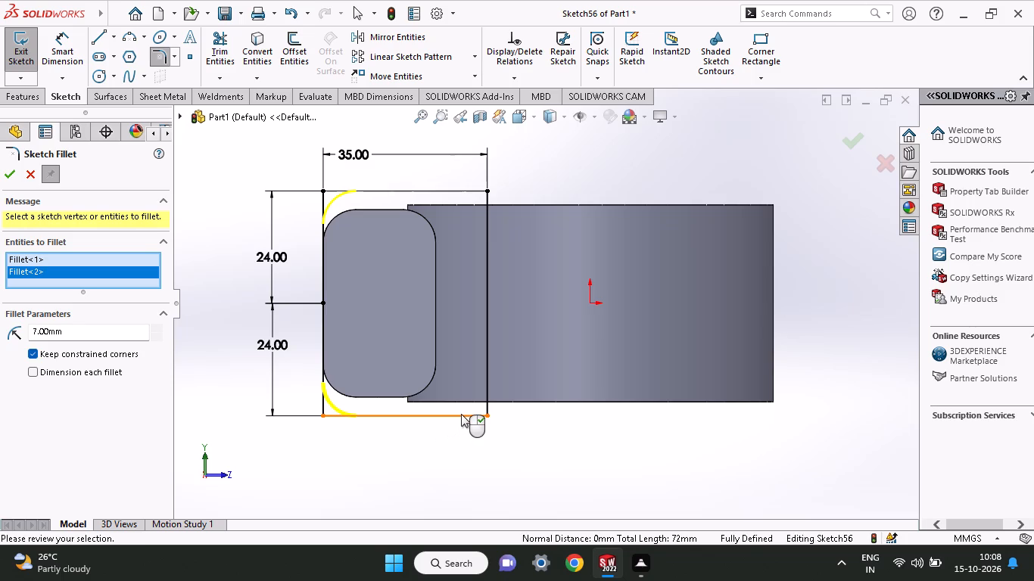
pyautogui.click(461, 414)
pyautogui.click(484, 384)
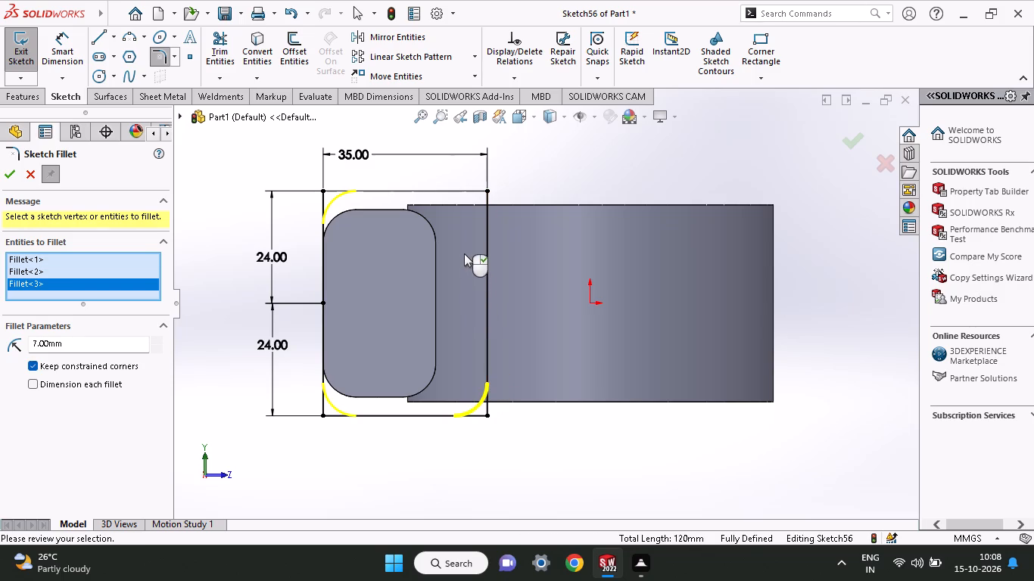
pyautogui.click(481, 213)
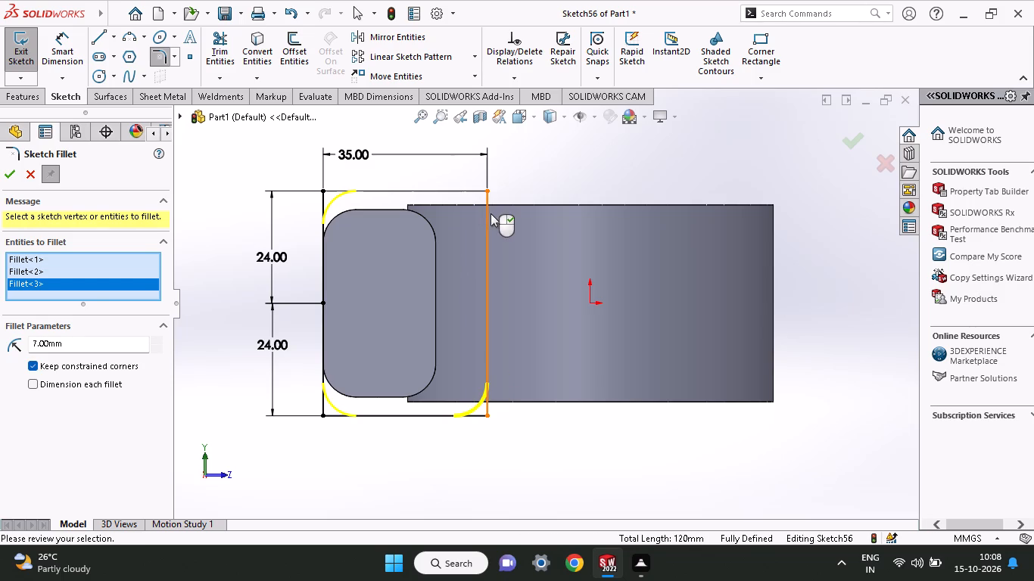
pyautogui.click(491, 213)
pyautogui.click(473, 188)
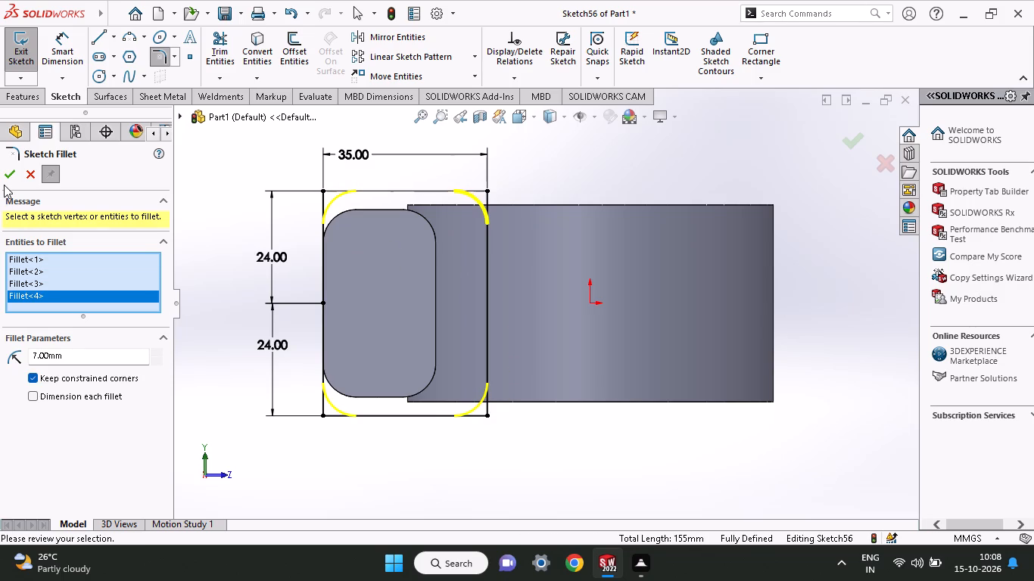
pyautogui.click(4, 182)
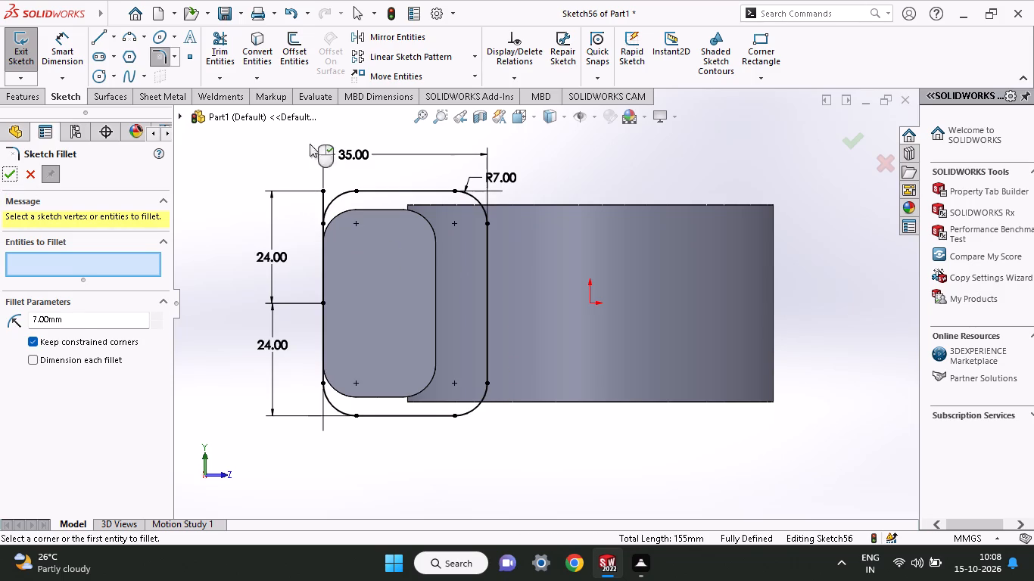
# Power trim the leftover line ends outside the fillets at the two corners of the rectangle's 24 mm dimensioned side.
pyautogui.click(229, 36)
pyautogui.moveTo(339, 173); pyautogui.dragTo(312, 210)
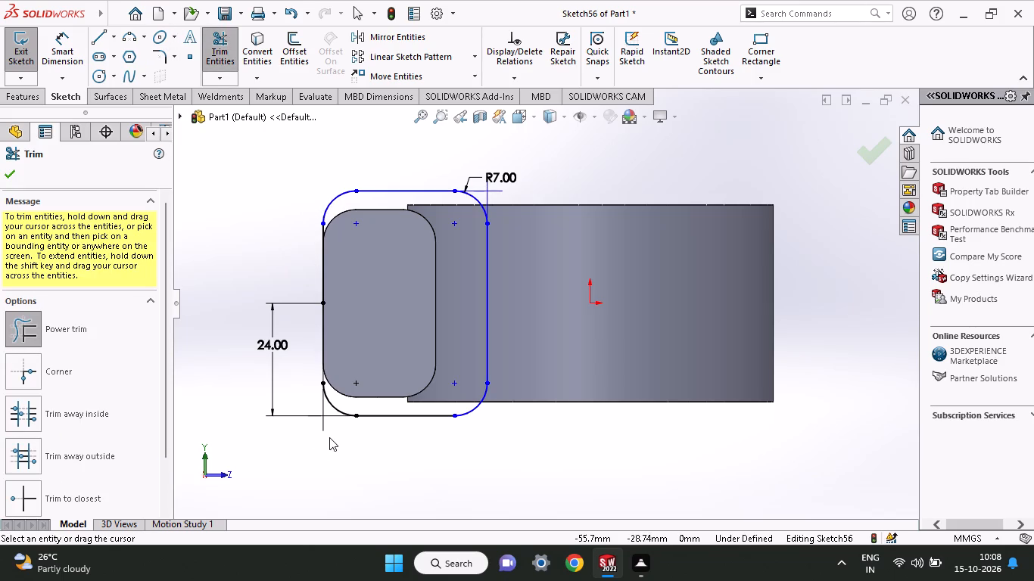
pyautogui.moveTo(329, 437); pyautogui.dragTo(337, 425)
pyautogui.click(2, 172)
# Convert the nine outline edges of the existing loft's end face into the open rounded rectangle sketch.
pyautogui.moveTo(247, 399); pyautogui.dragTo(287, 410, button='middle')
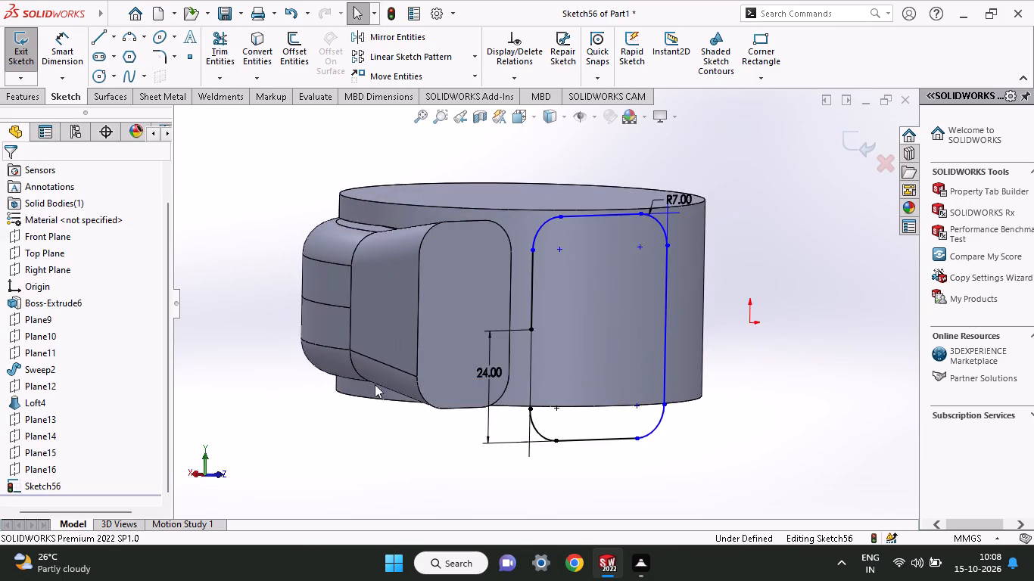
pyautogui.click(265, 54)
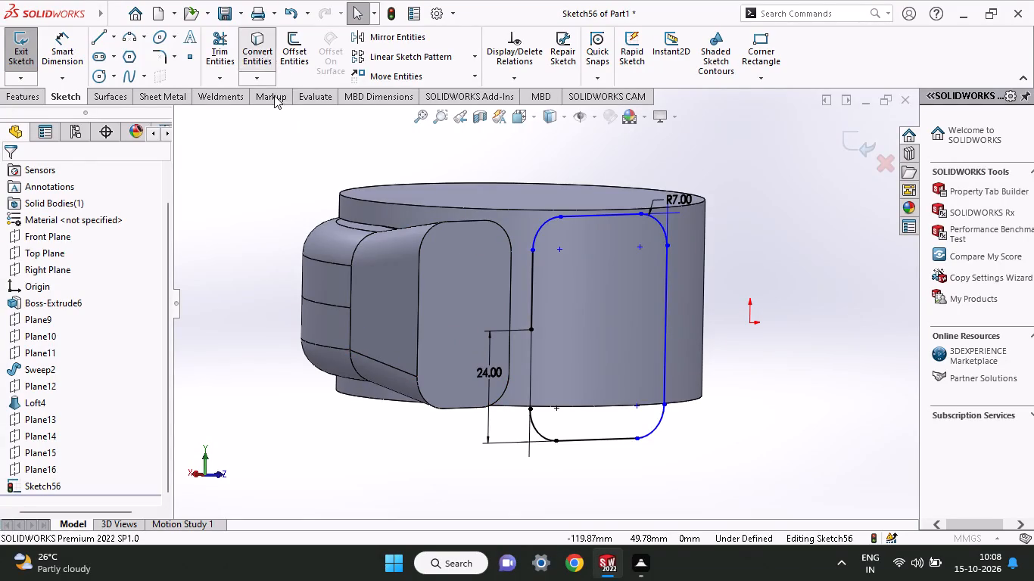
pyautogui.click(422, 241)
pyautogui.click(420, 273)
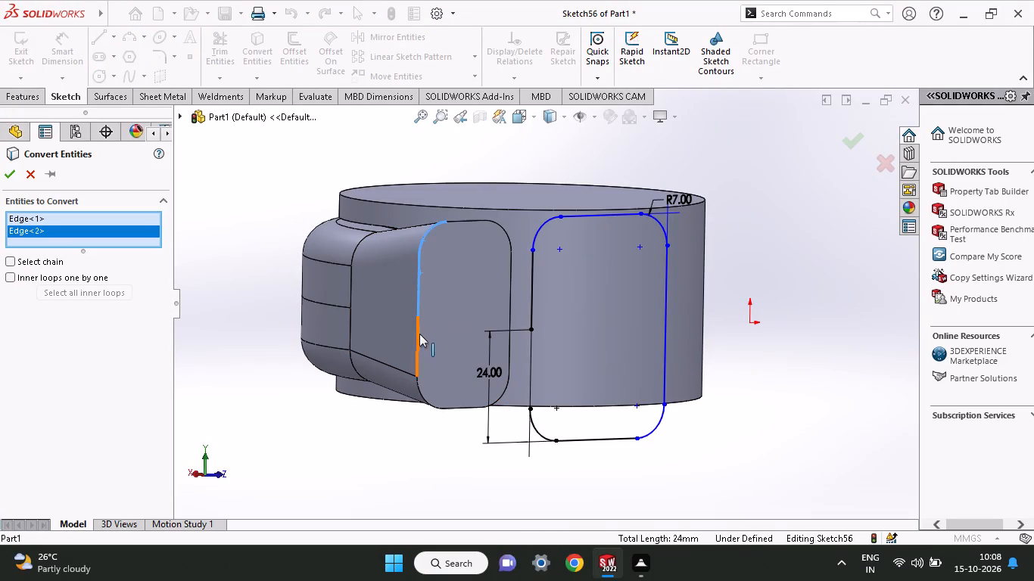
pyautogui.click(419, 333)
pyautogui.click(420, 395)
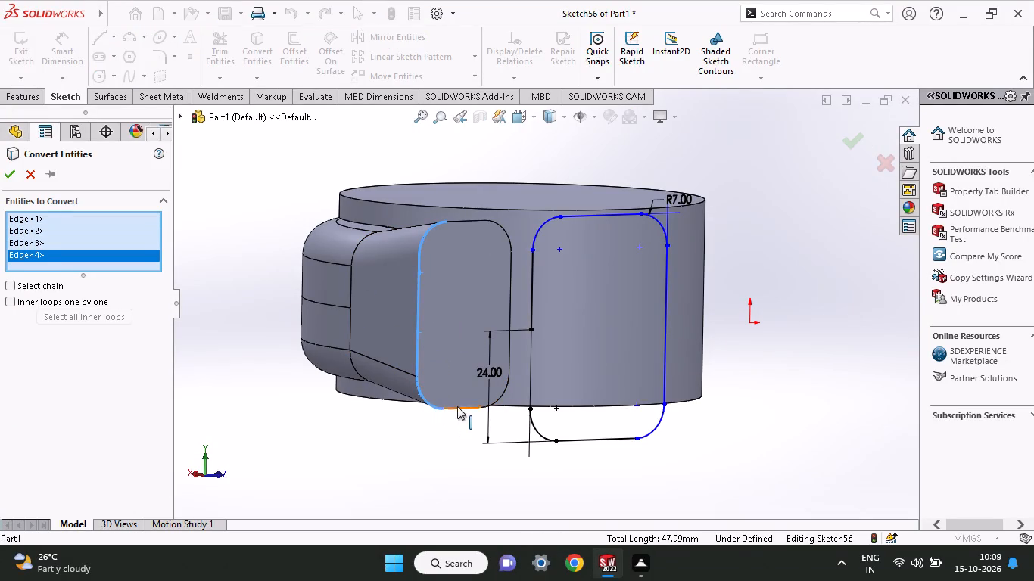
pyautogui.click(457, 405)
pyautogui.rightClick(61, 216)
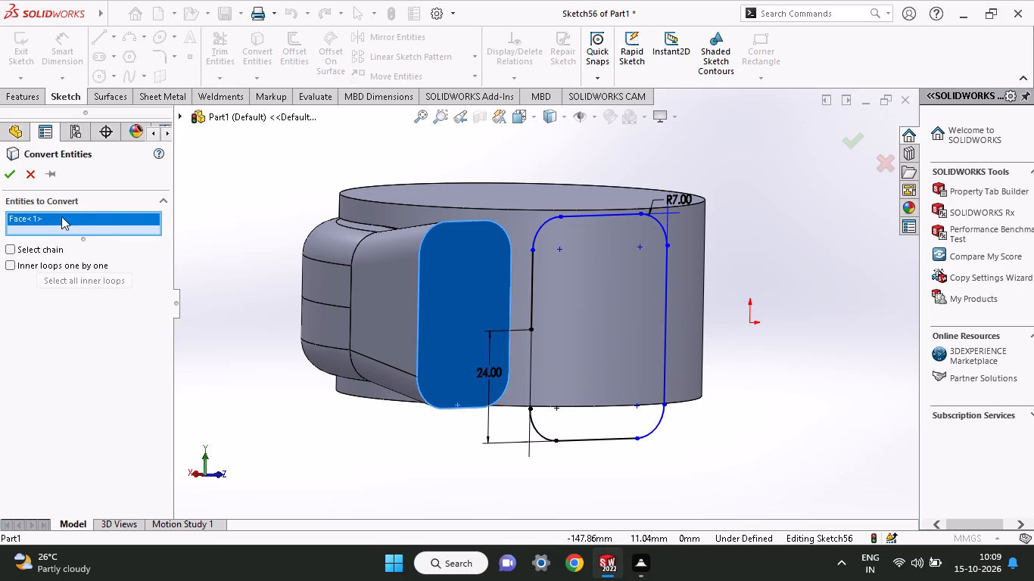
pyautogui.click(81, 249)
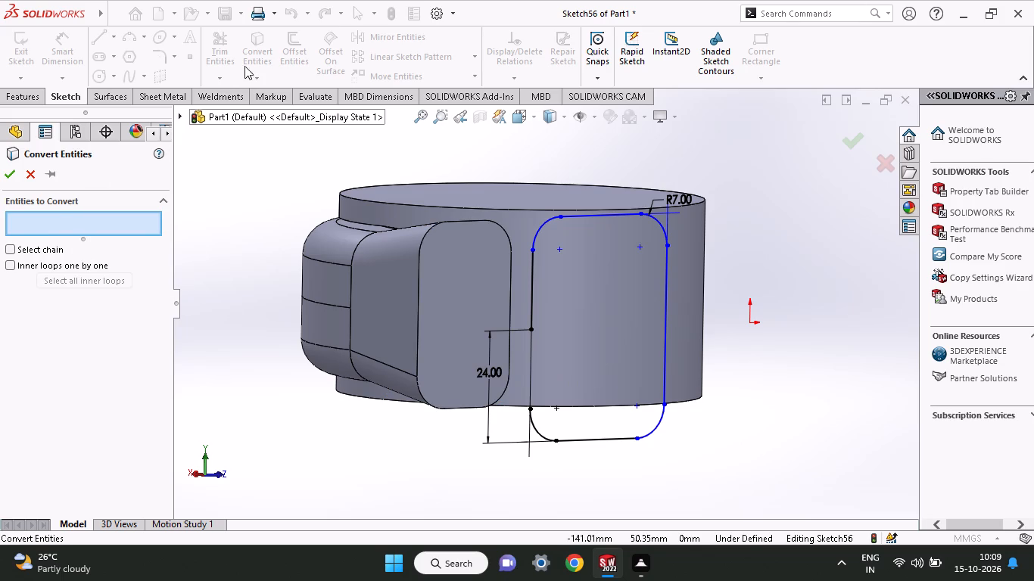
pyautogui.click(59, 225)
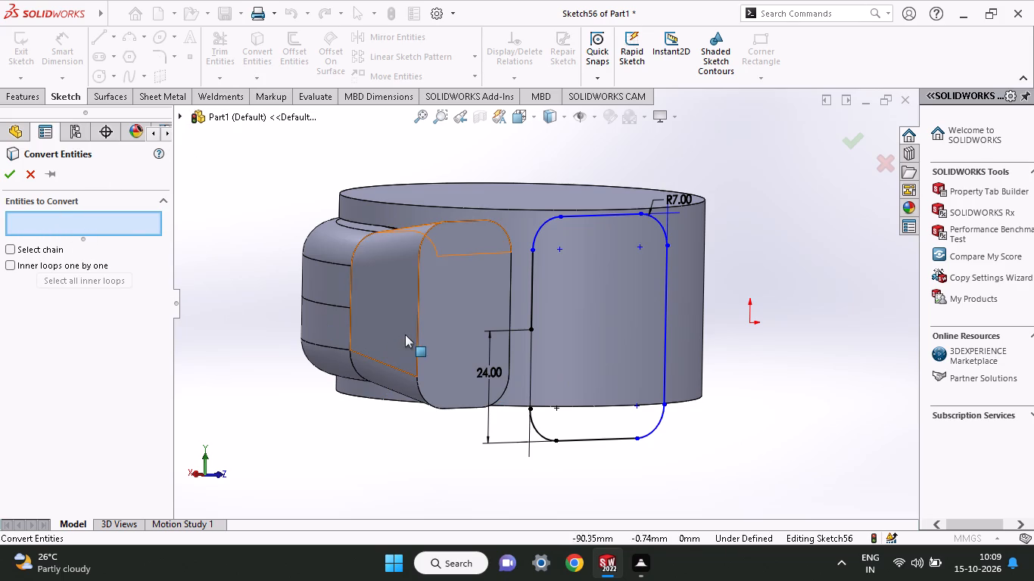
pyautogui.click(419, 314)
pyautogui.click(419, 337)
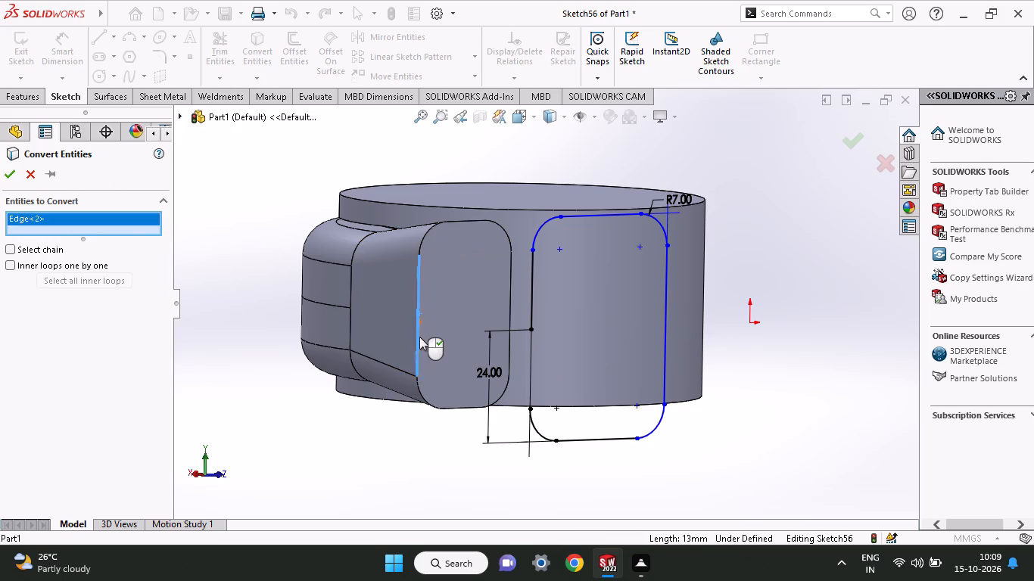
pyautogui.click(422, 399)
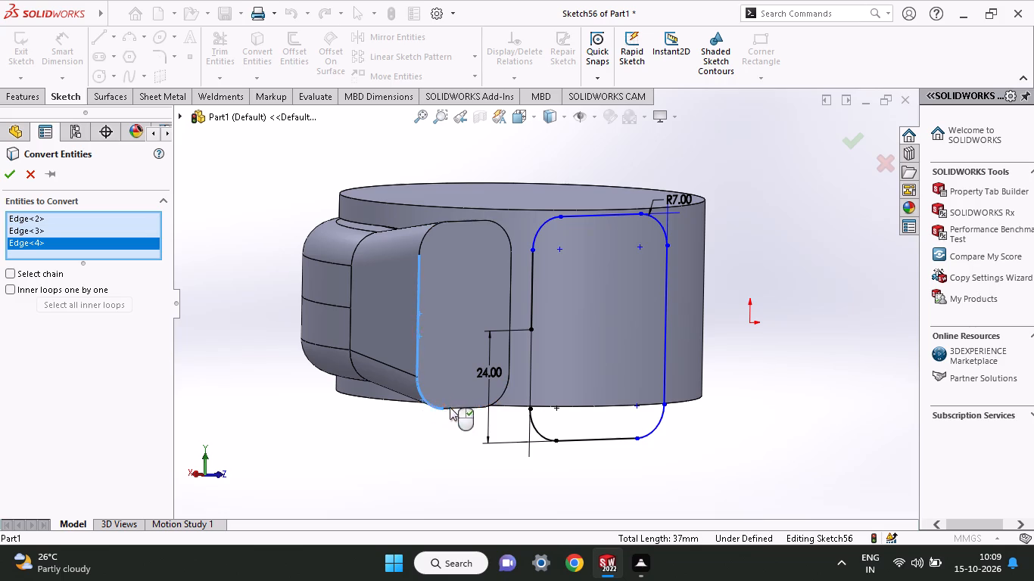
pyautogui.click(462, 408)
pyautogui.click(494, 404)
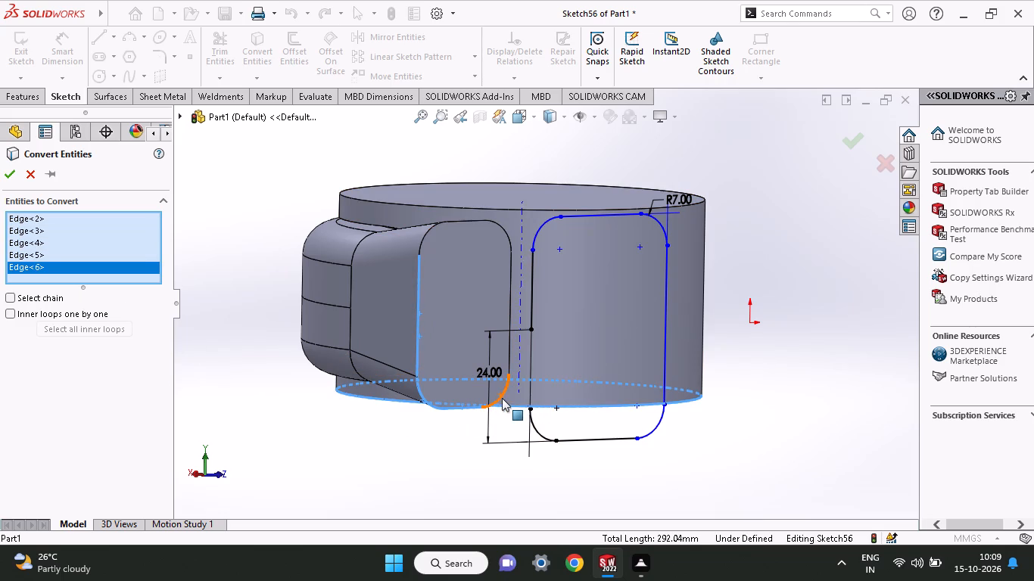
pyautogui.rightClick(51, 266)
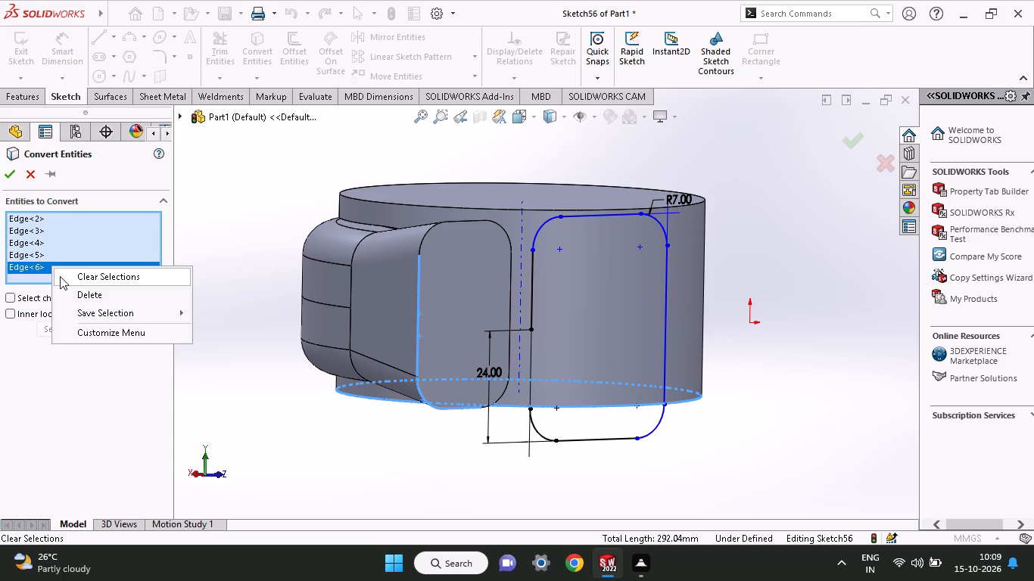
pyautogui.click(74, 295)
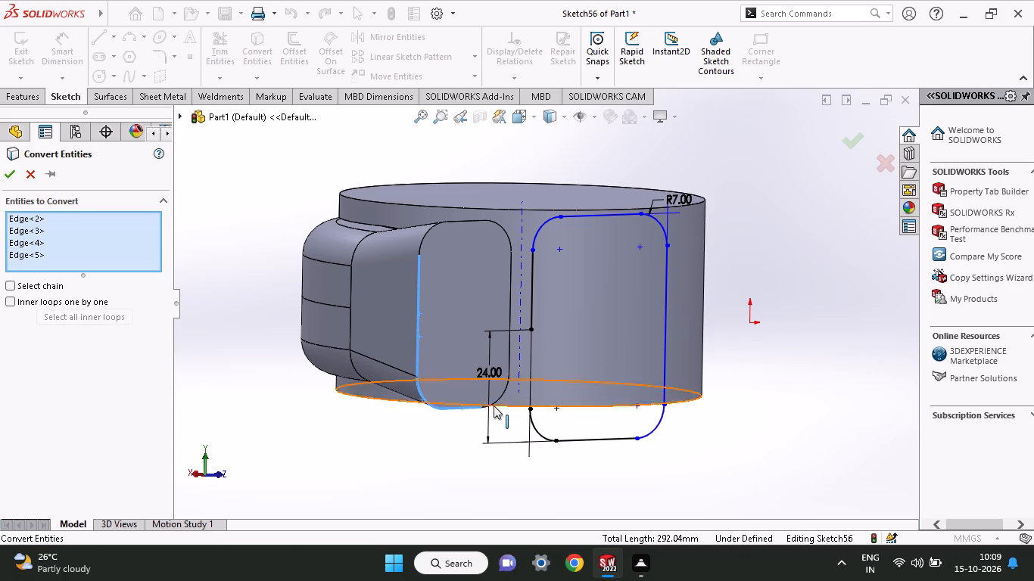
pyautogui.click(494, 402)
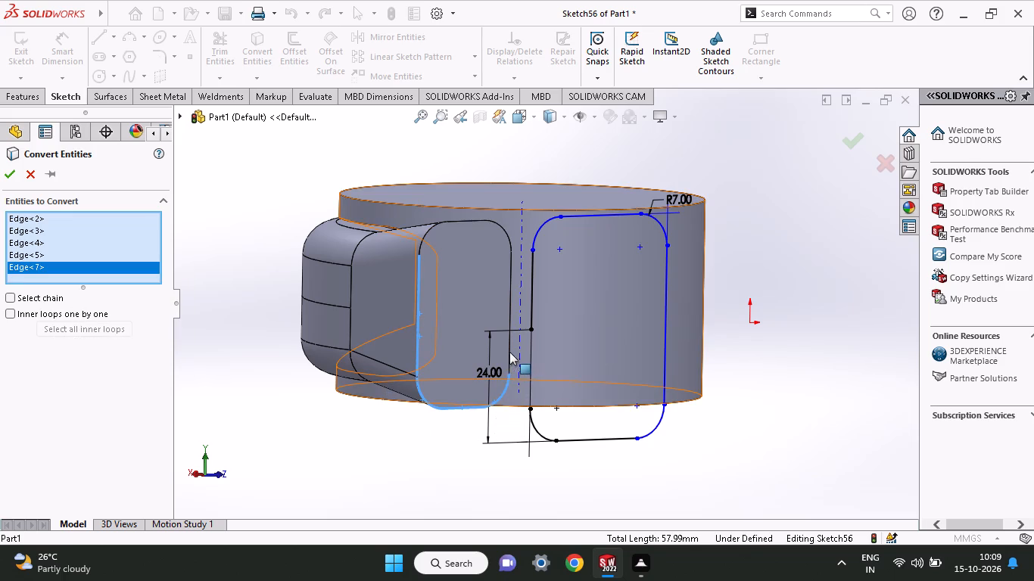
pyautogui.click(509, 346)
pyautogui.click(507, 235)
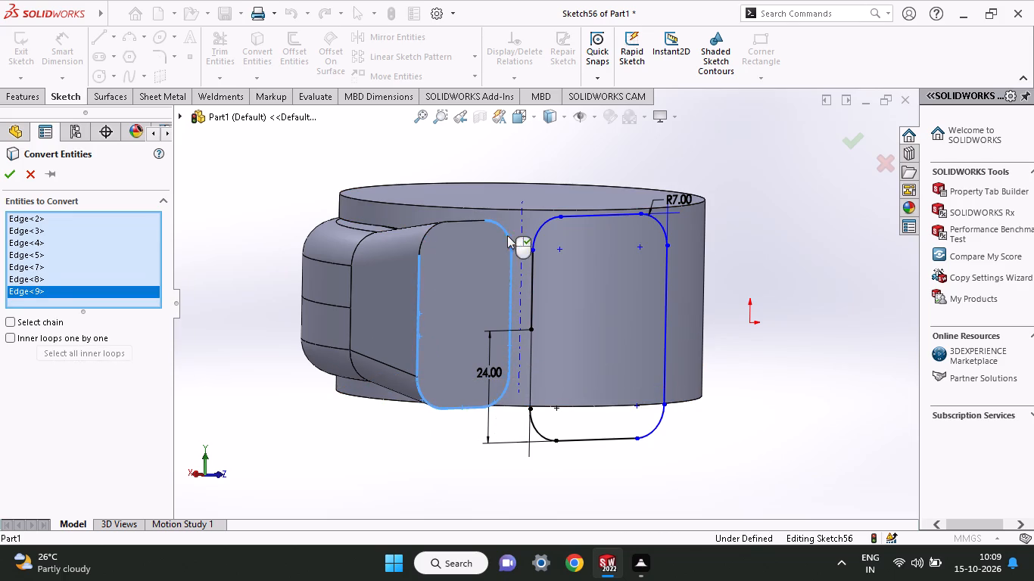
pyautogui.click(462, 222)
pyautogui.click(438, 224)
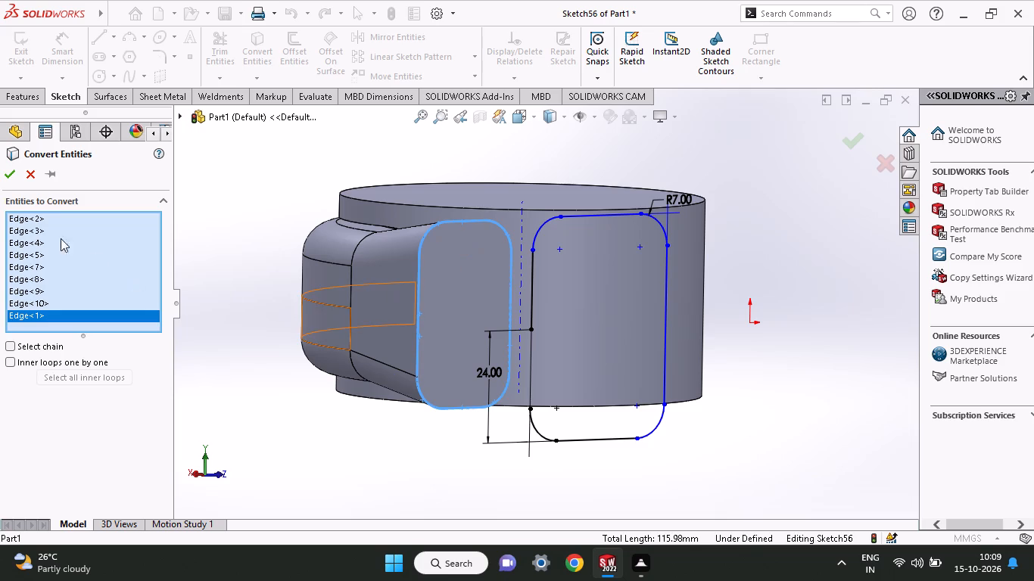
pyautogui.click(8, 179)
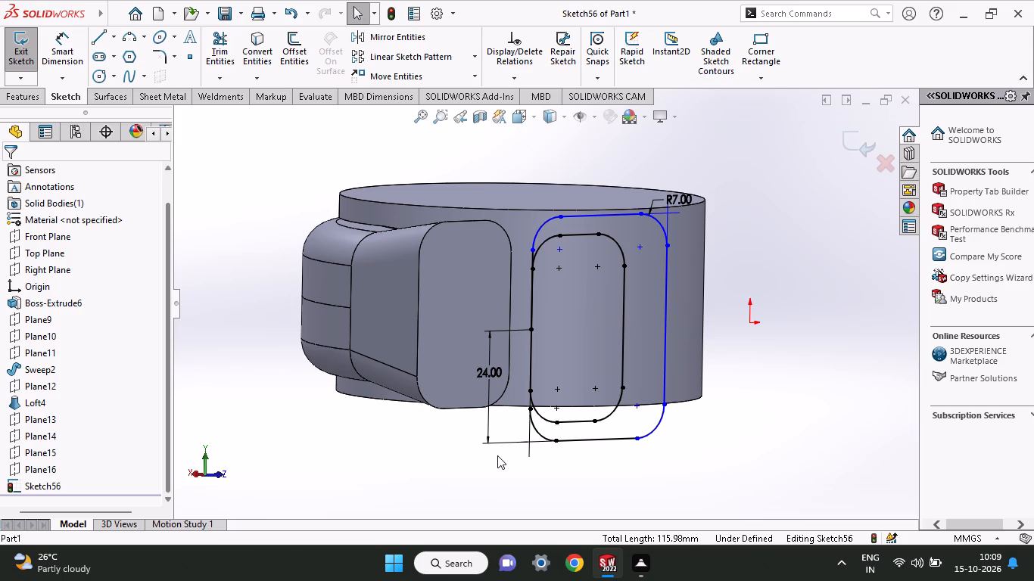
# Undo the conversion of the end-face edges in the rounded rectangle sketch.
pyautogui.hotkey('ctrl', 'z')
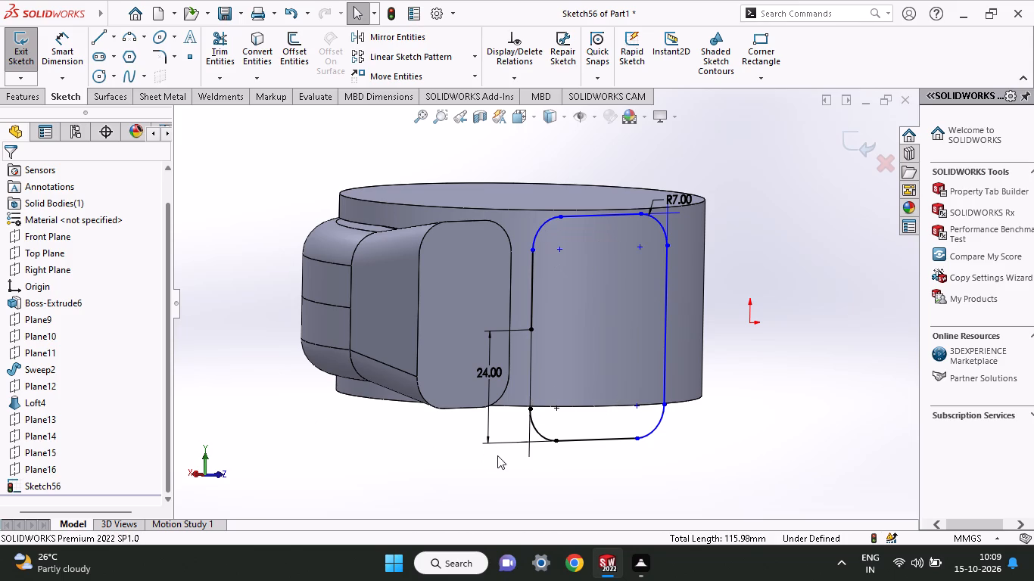
# Exit the rounded rectangle sketch.
pyautogui.click(861, 137)
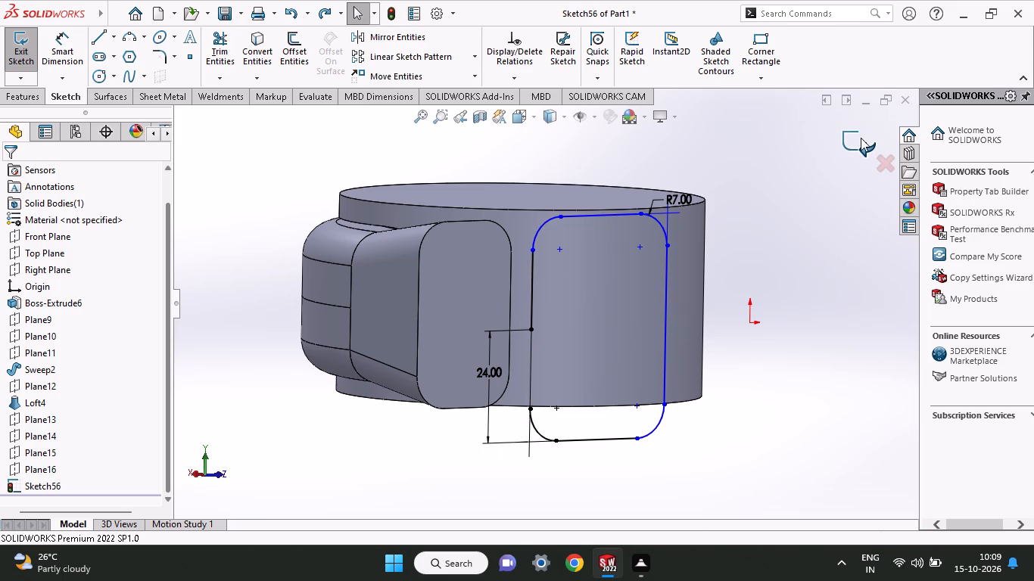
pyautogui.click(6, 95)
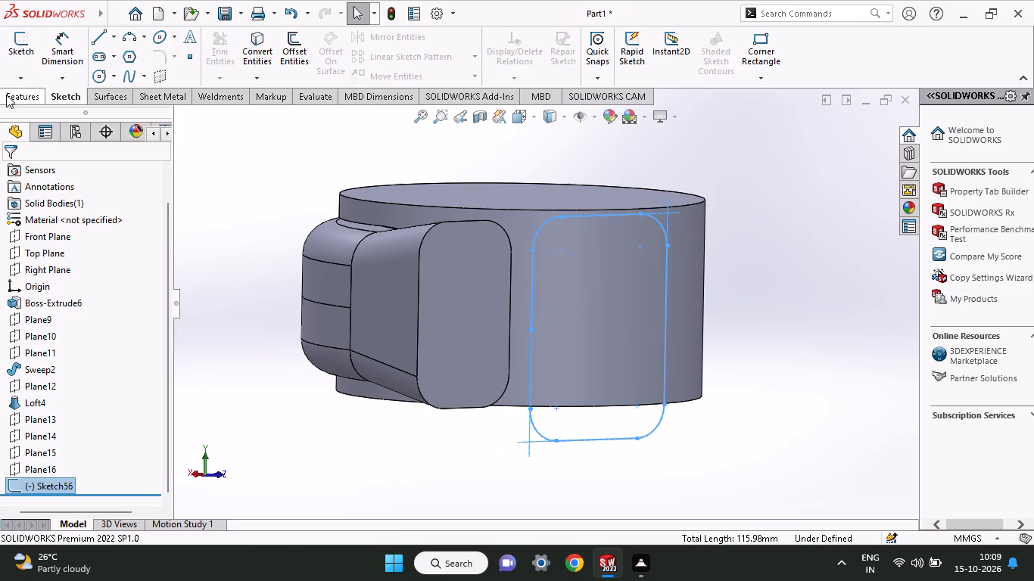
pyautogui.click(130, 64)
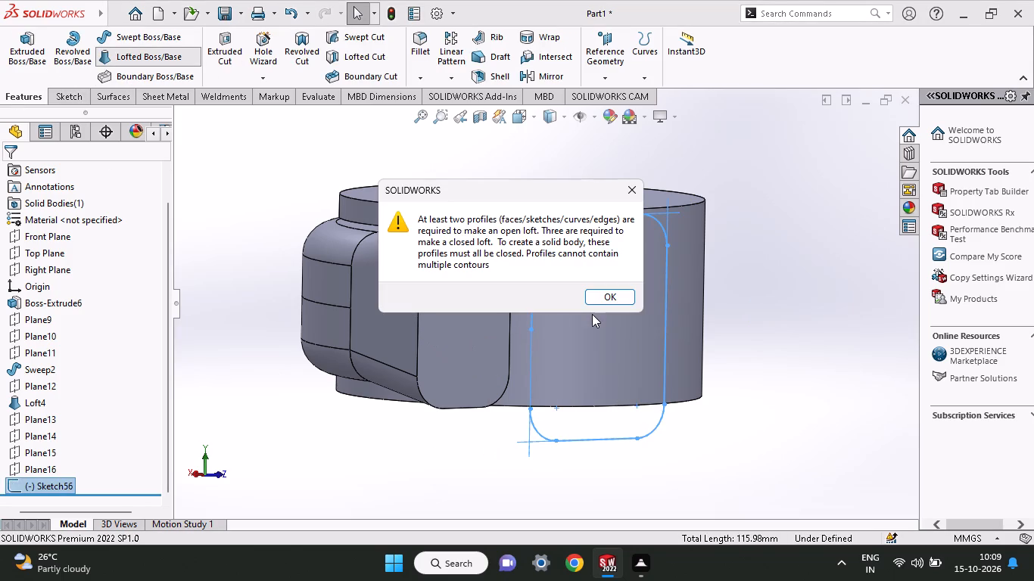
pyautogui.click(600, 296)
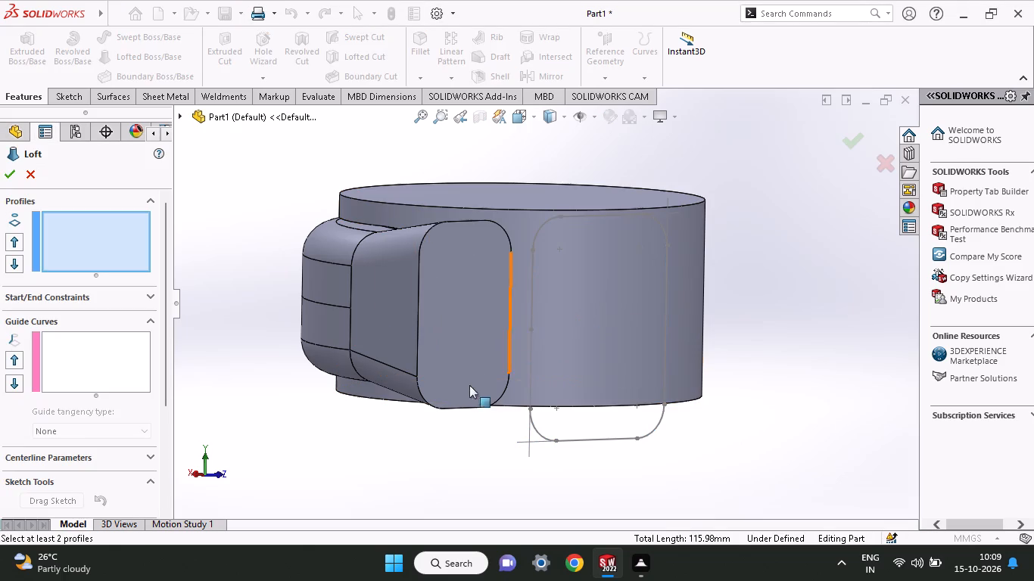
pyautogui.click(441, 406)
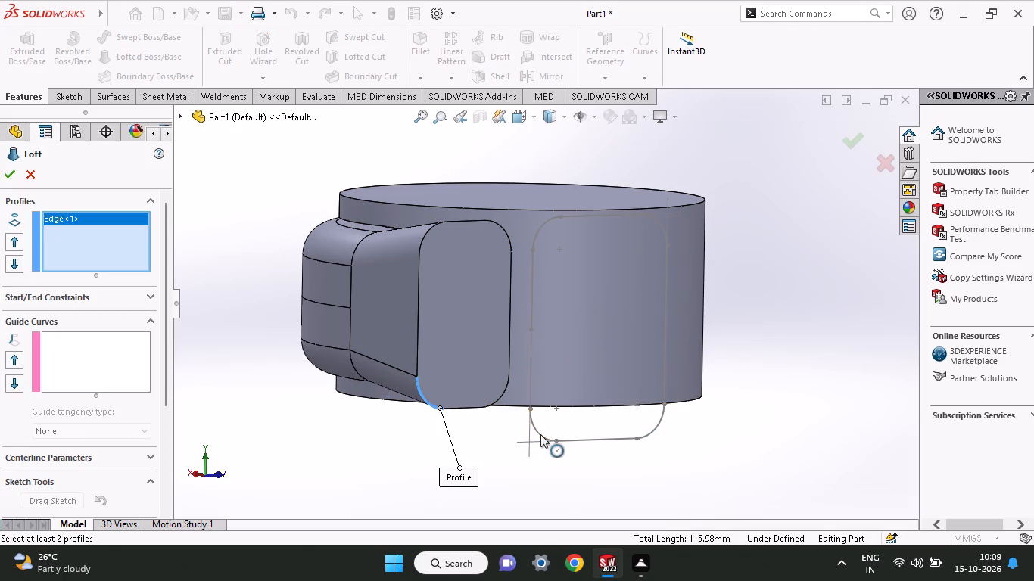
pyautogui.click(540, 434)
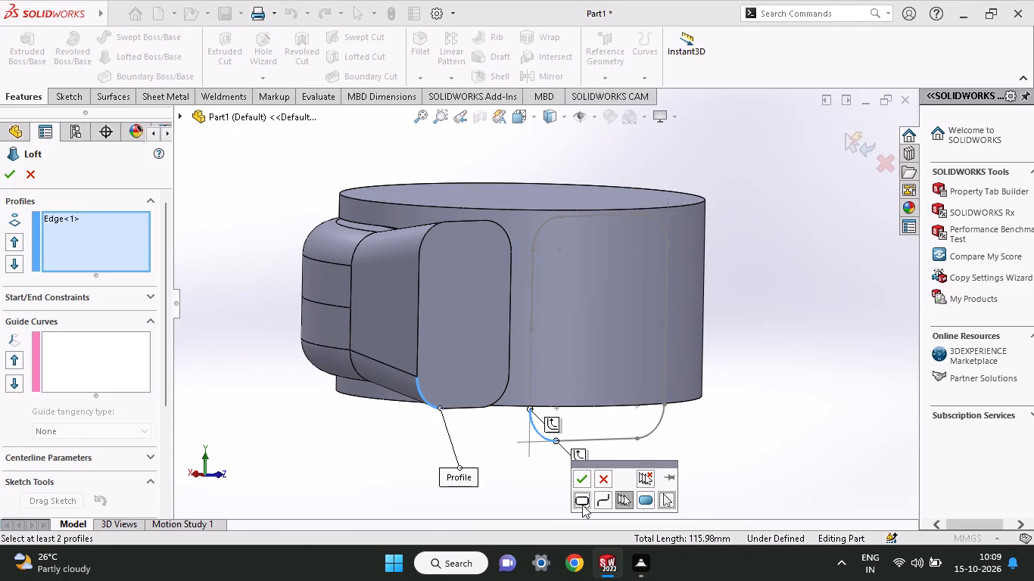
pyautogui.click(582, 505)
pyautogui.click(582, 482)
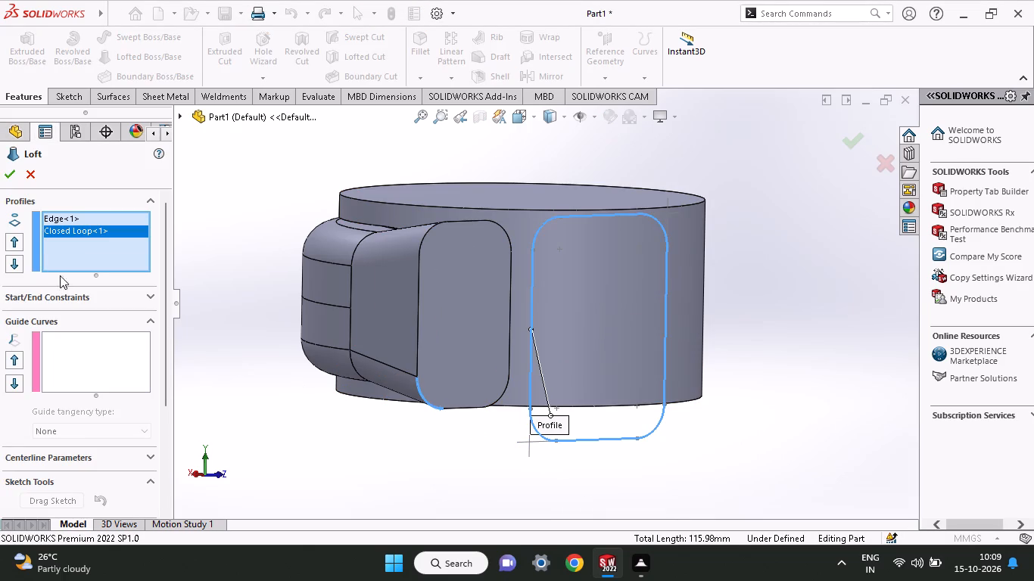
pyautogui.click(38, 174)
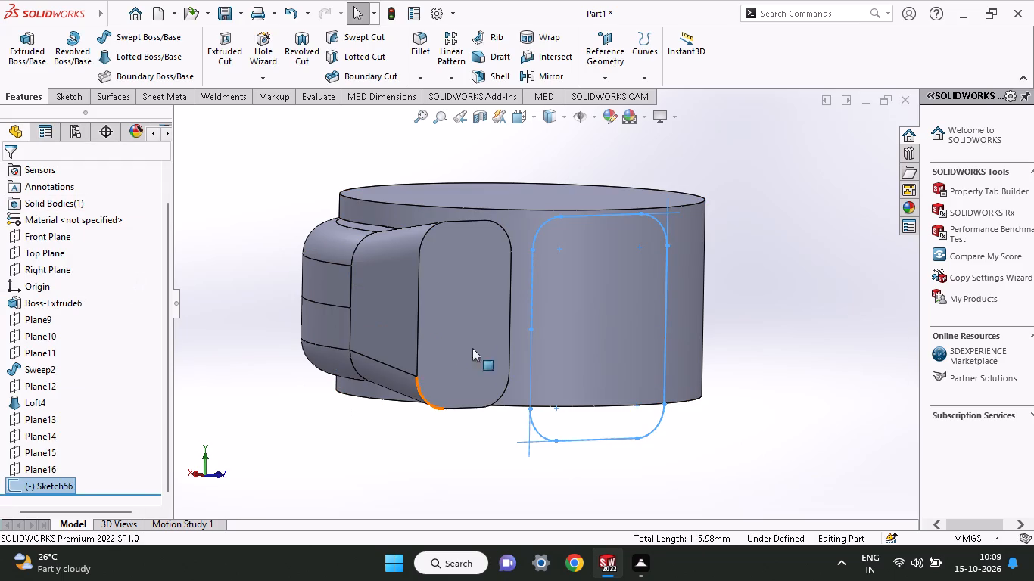
# Start a new sketch on the existing loft's end face and convert the face's outline into sketch entities.
pyautogui.click(462, 315)
pyautogui.click(524, 263)
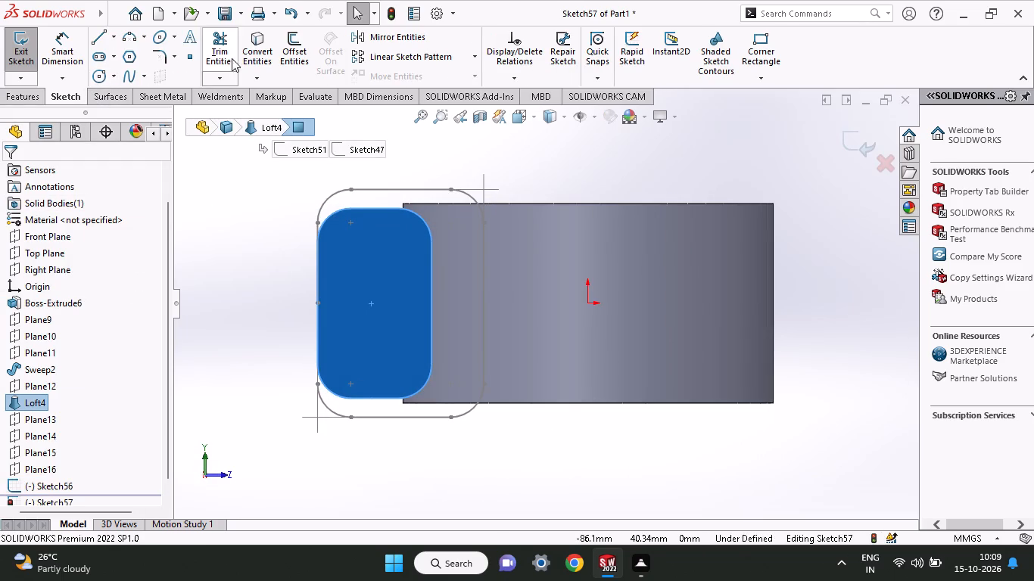
pyautogui.click(244, 52)
pyautogui.click(335, 213)
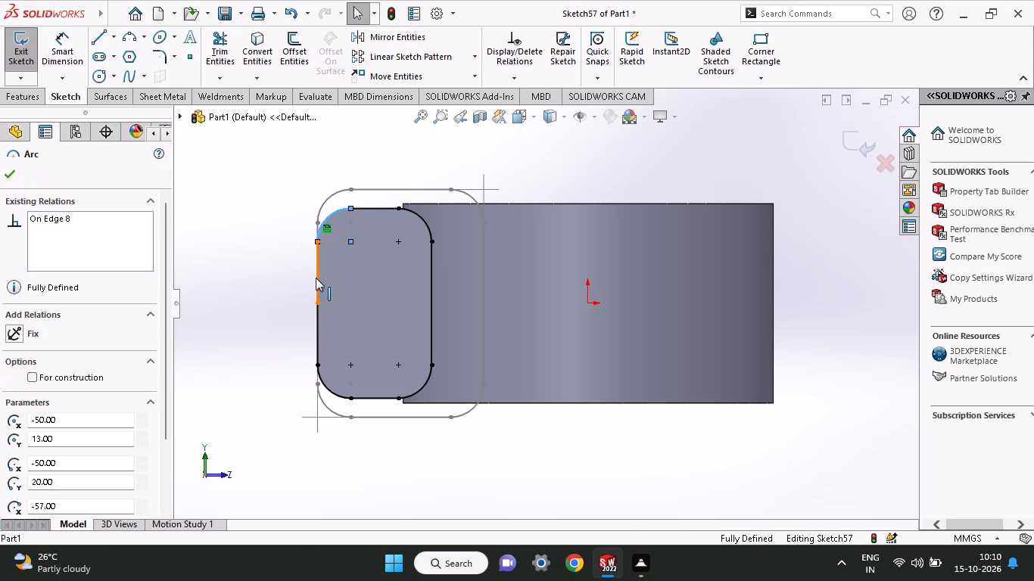
pyautogui.click(316, 278)
pyautogui.click(322, 325)
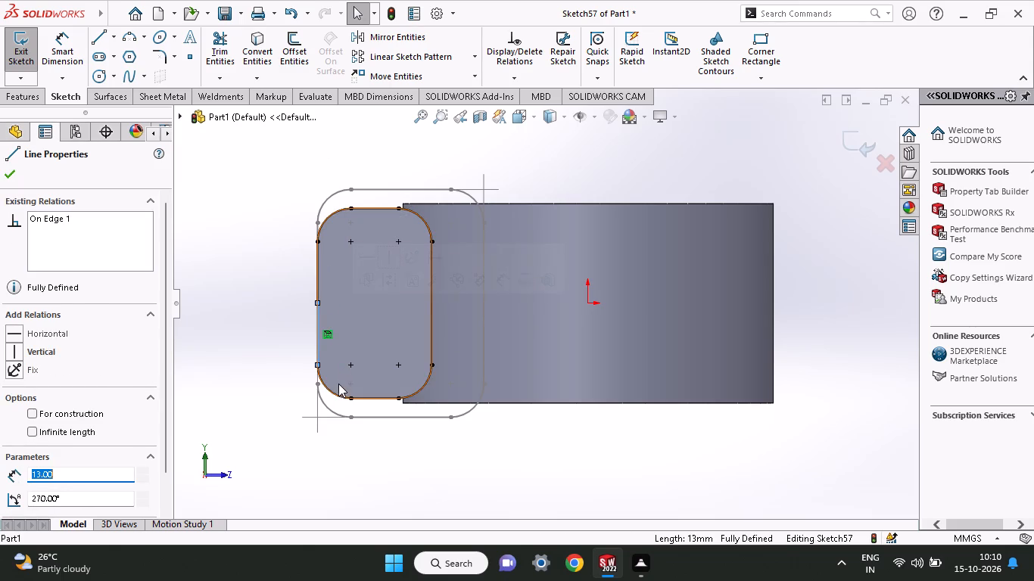
pyautogui.click(332, 391)
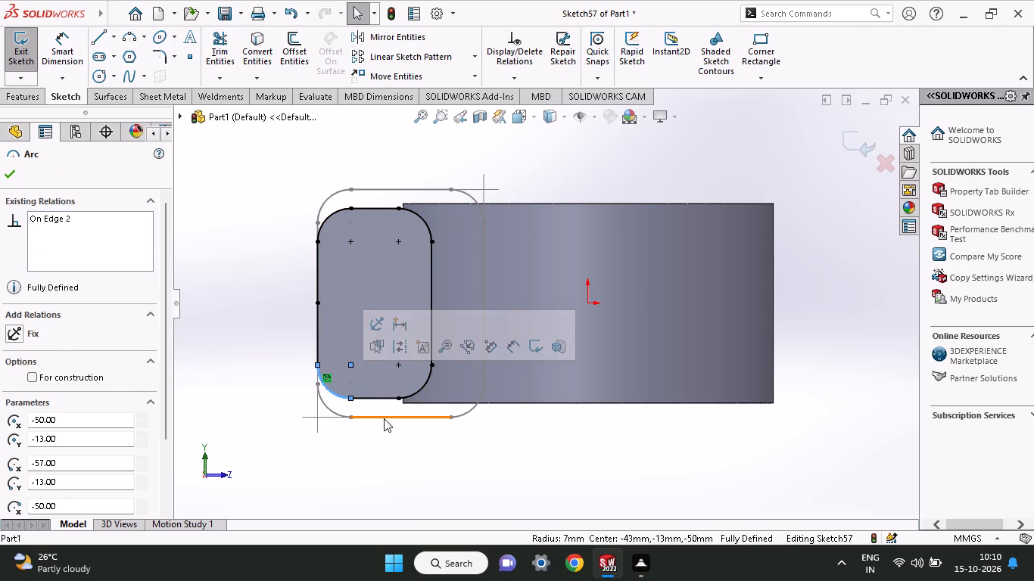
pyautogui.click(13, 171)
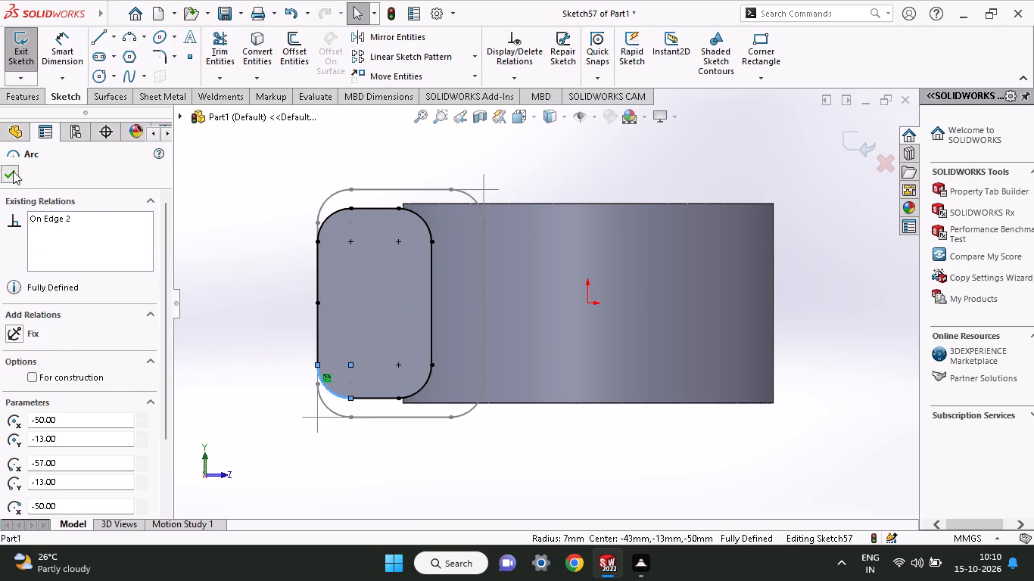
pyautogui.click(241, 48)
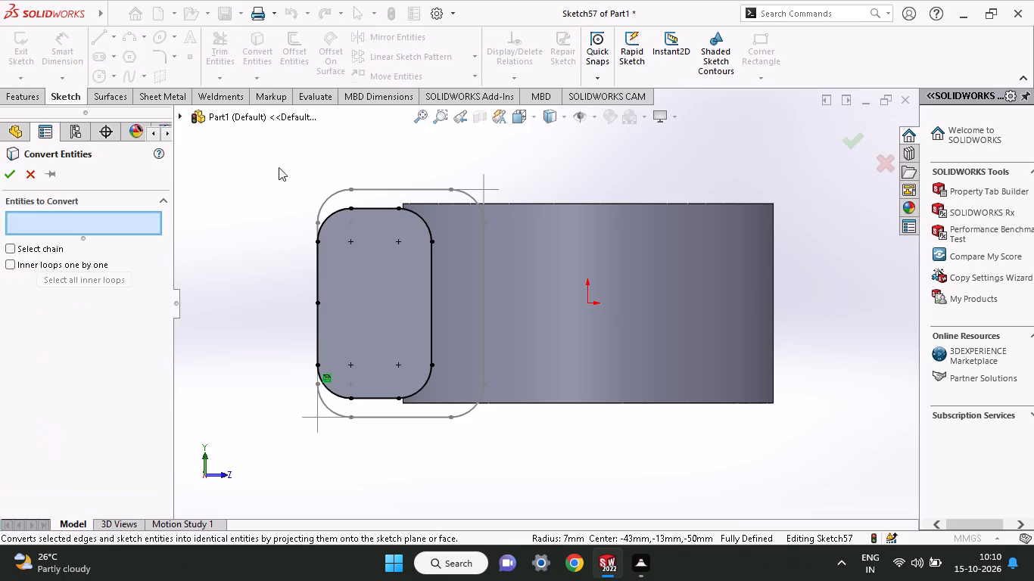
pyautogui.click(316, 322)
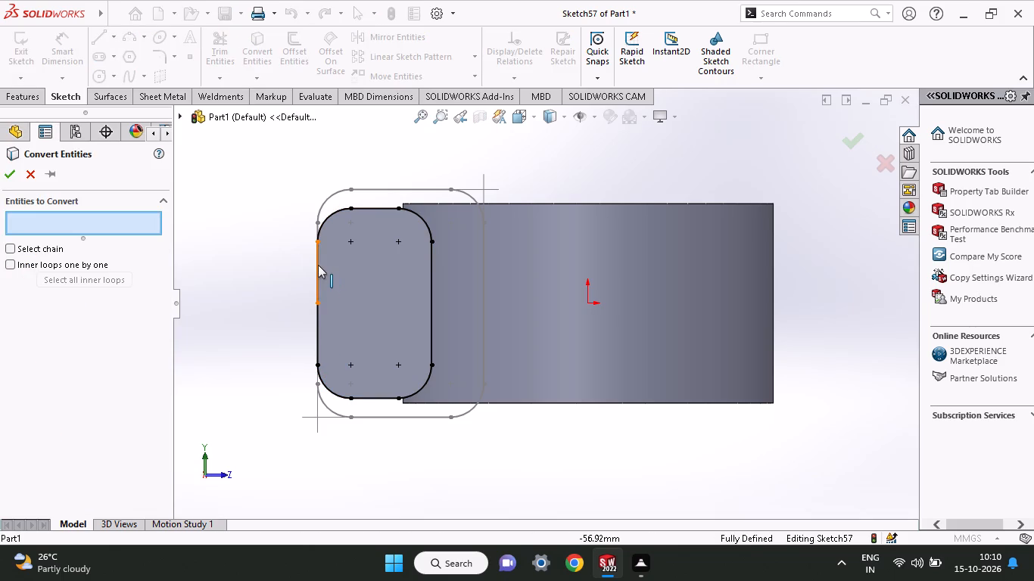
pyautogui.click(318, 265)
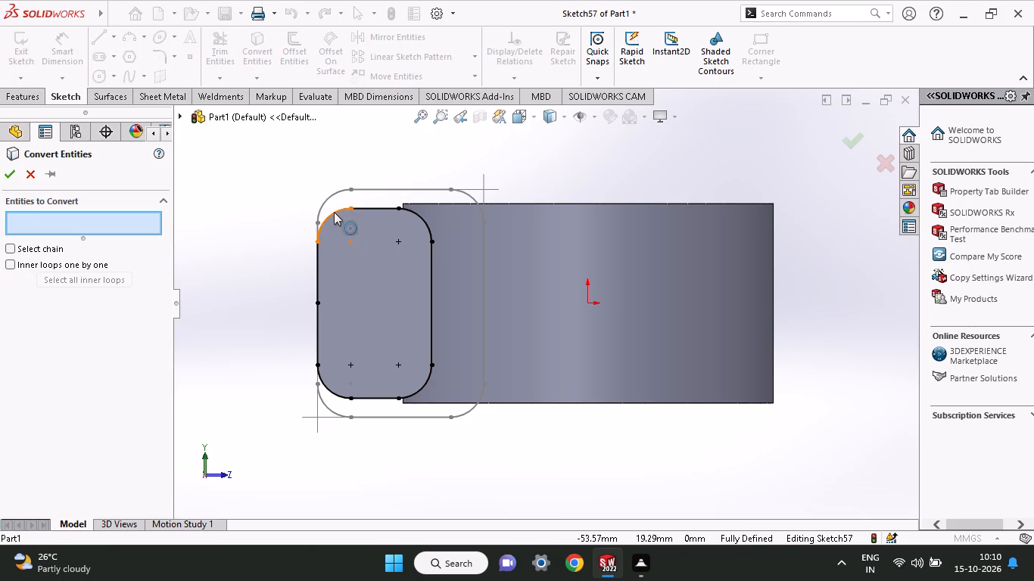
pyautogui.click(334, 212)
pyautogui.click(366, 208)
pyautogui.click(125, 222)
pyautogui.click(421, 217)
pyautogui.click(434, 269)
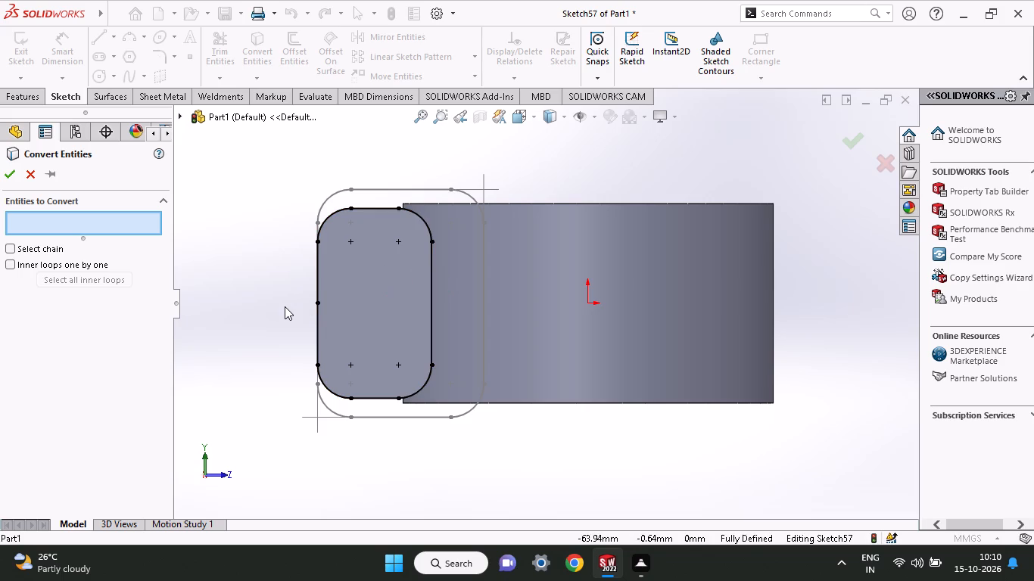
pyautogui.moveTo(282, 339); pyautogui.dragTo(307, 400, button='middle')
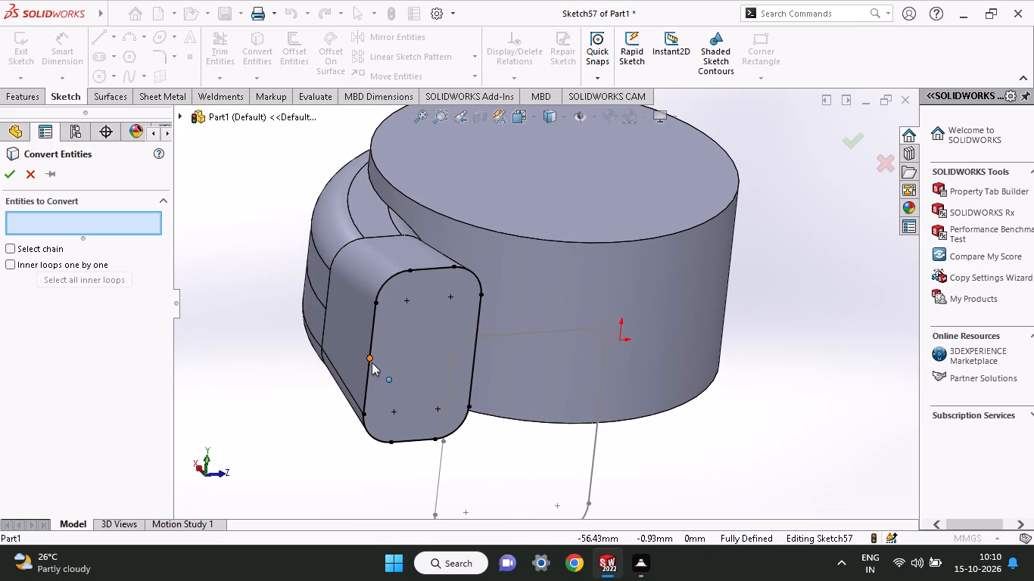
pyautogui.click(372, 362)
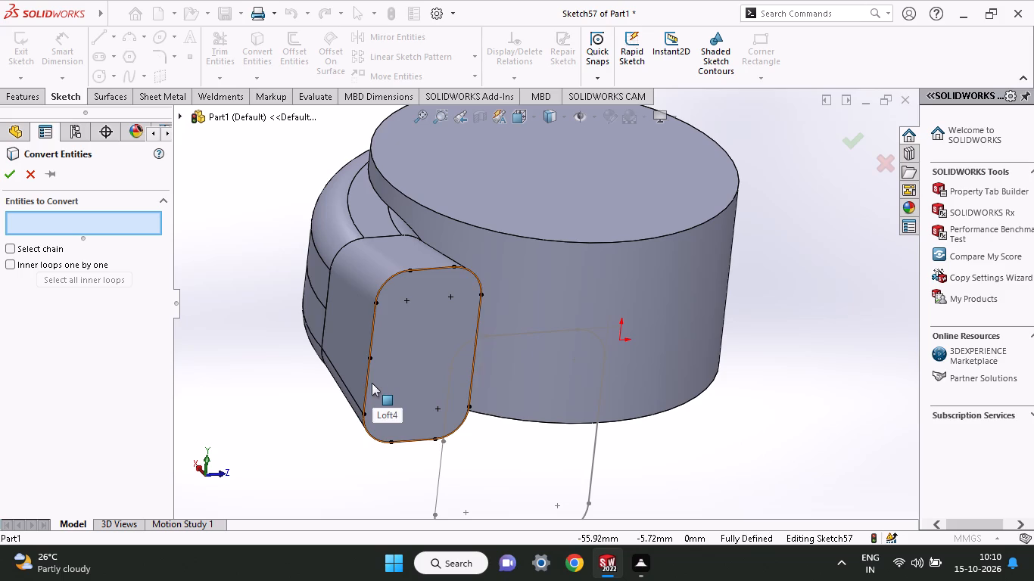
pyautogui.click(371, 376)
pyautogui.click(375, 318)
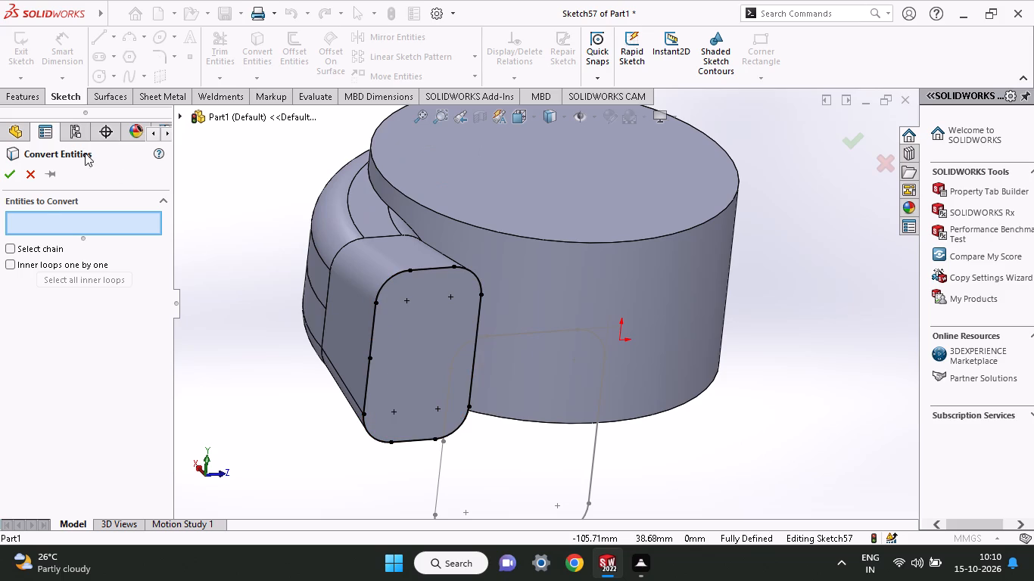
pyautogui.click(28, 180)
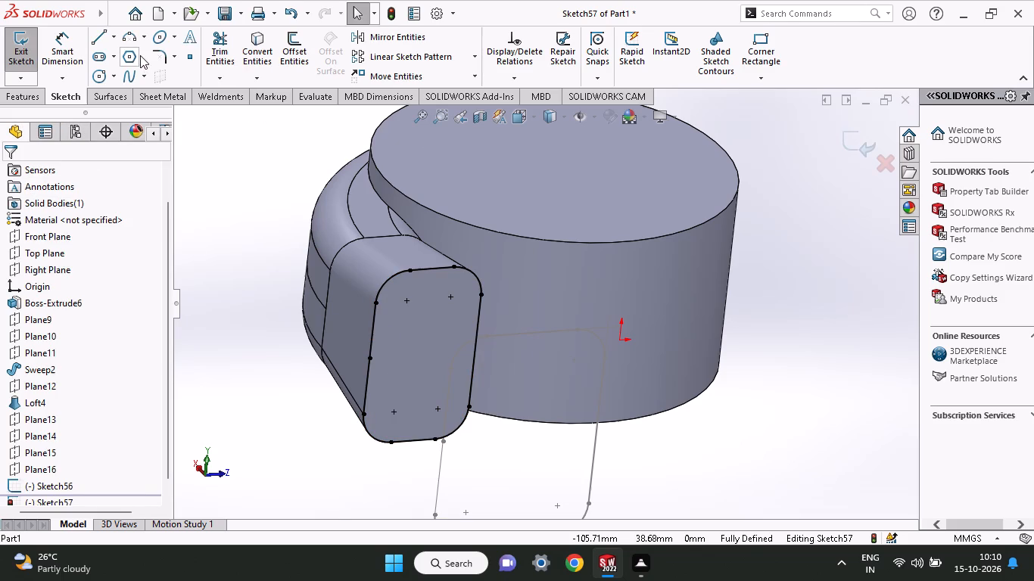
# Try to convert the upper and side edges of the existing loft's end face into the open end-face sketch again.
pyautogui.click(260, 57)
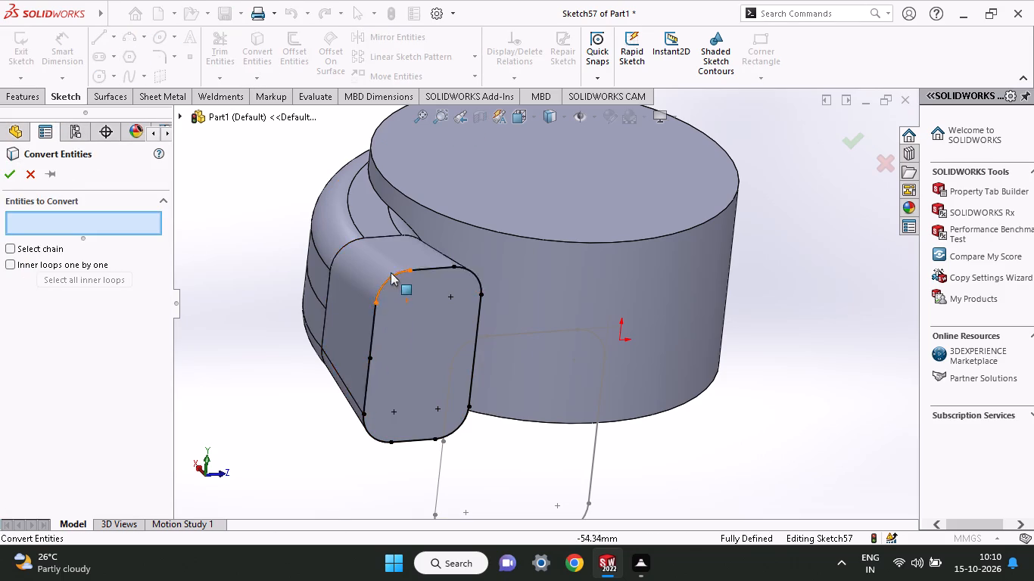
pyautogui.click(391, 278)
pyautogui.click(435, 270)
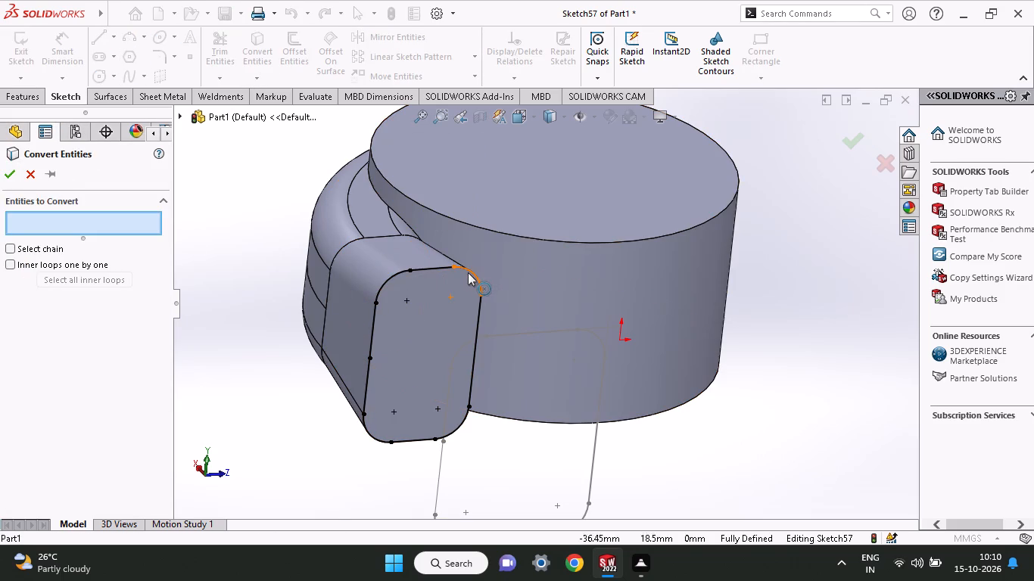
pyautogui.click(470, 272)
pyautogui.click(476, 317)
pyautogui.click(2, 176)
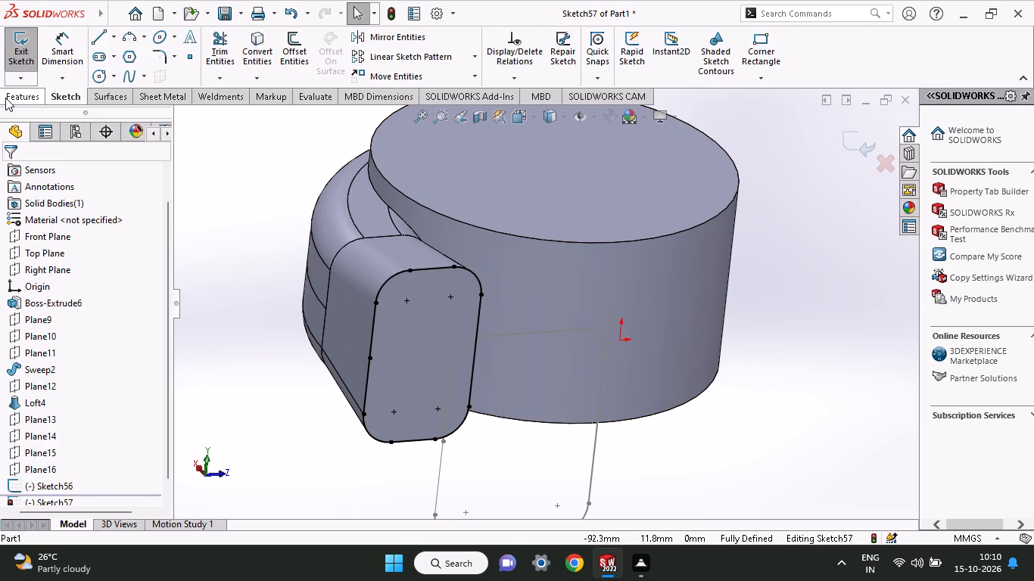
# Exit the end-face outline sketch.
pyautogui.click(5, 98)
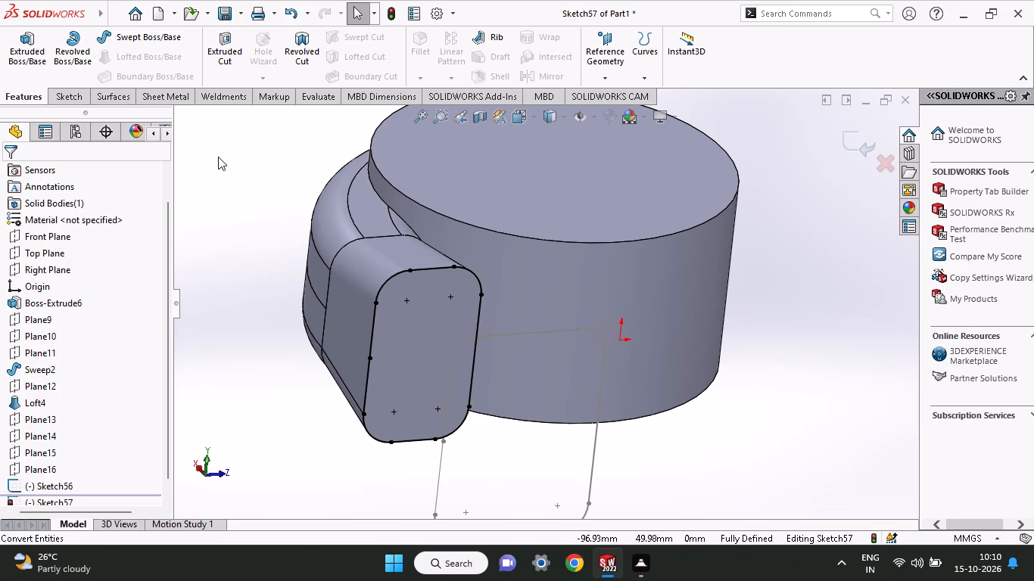
pyautogui.rightClick(249, 181)
pyautogui.click(418, 156)
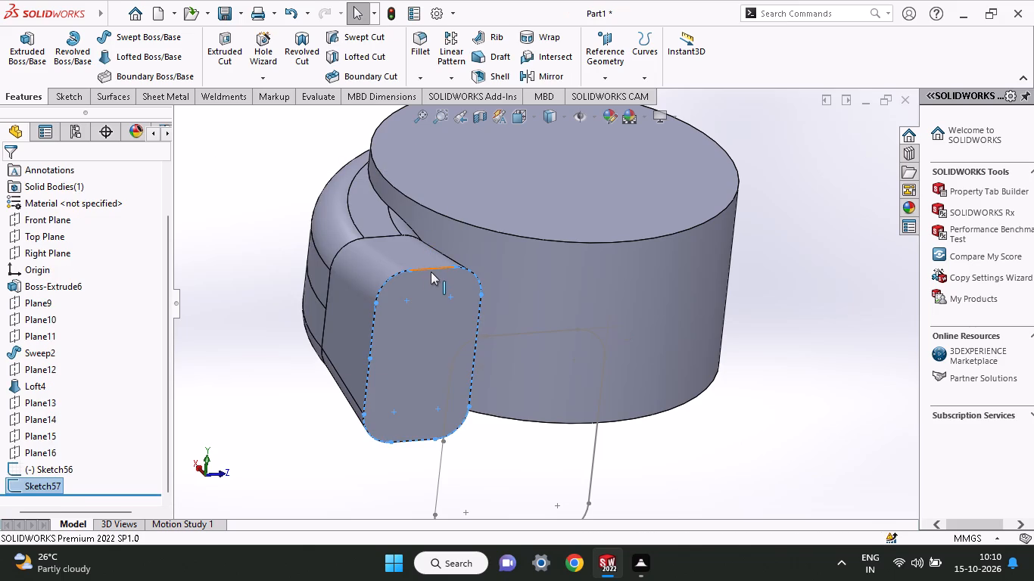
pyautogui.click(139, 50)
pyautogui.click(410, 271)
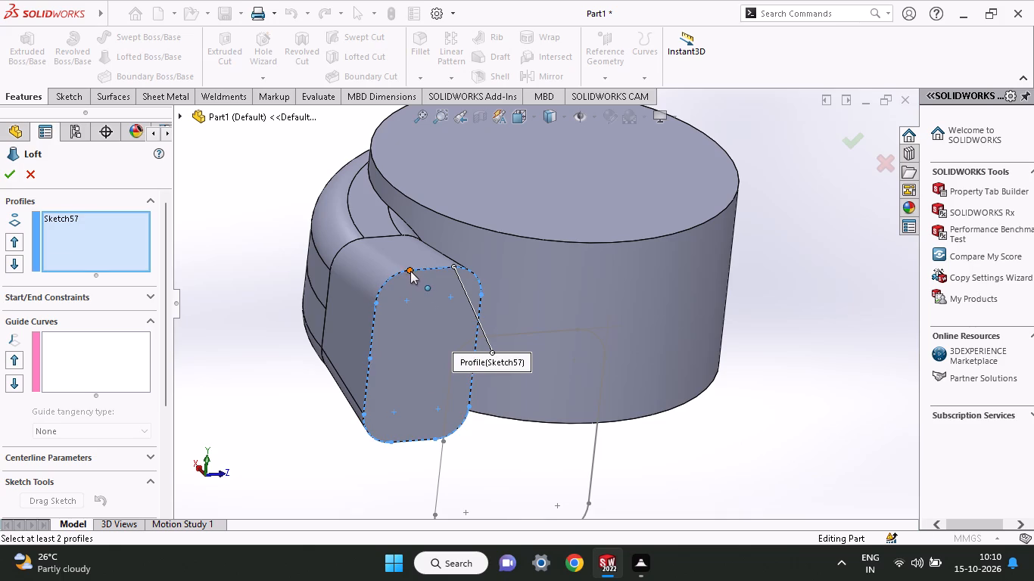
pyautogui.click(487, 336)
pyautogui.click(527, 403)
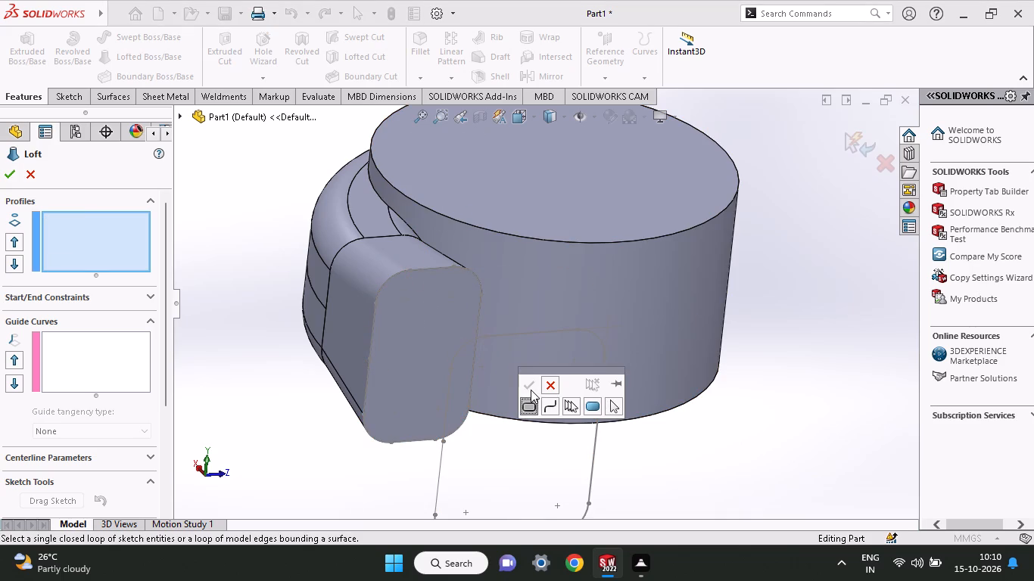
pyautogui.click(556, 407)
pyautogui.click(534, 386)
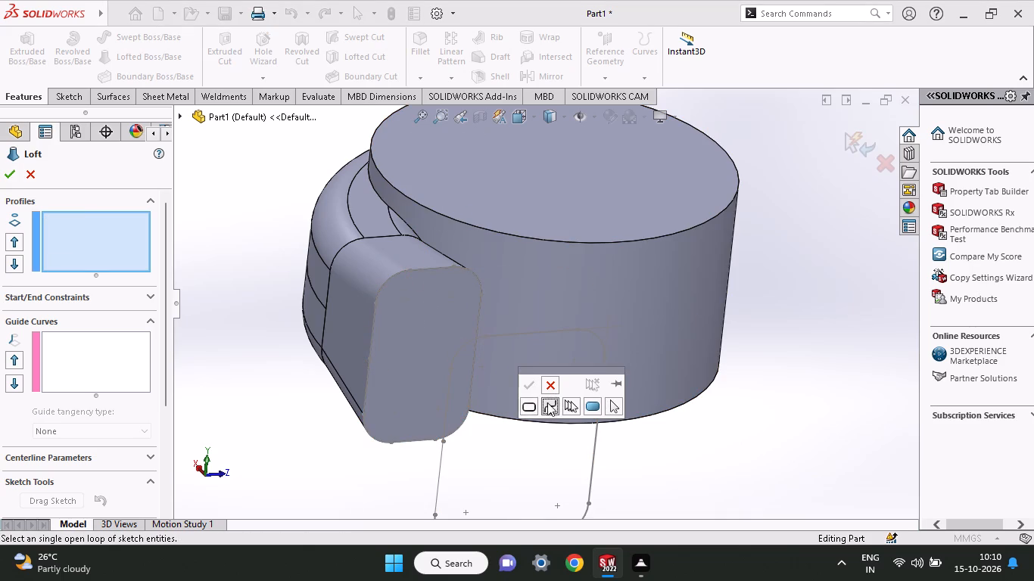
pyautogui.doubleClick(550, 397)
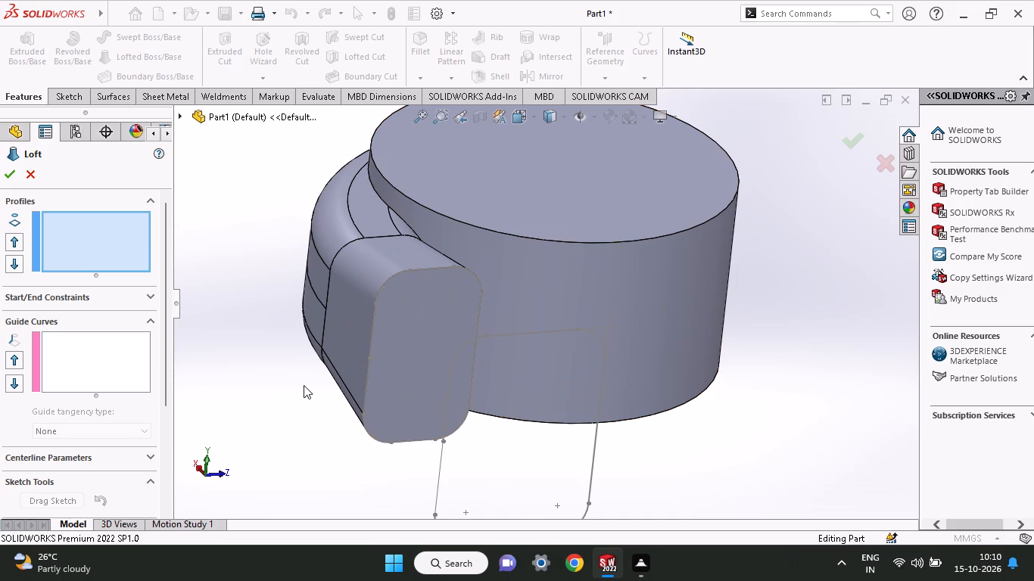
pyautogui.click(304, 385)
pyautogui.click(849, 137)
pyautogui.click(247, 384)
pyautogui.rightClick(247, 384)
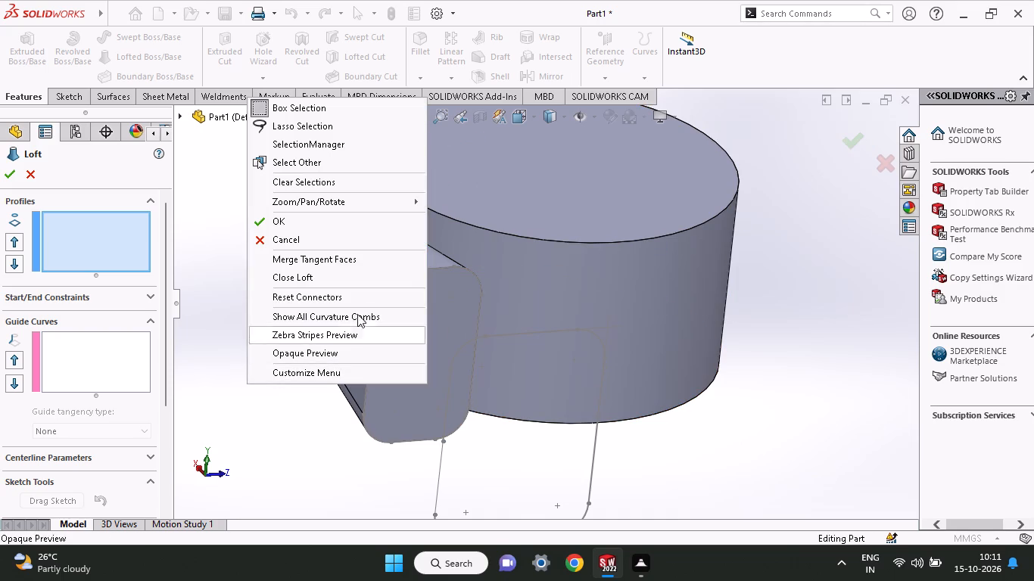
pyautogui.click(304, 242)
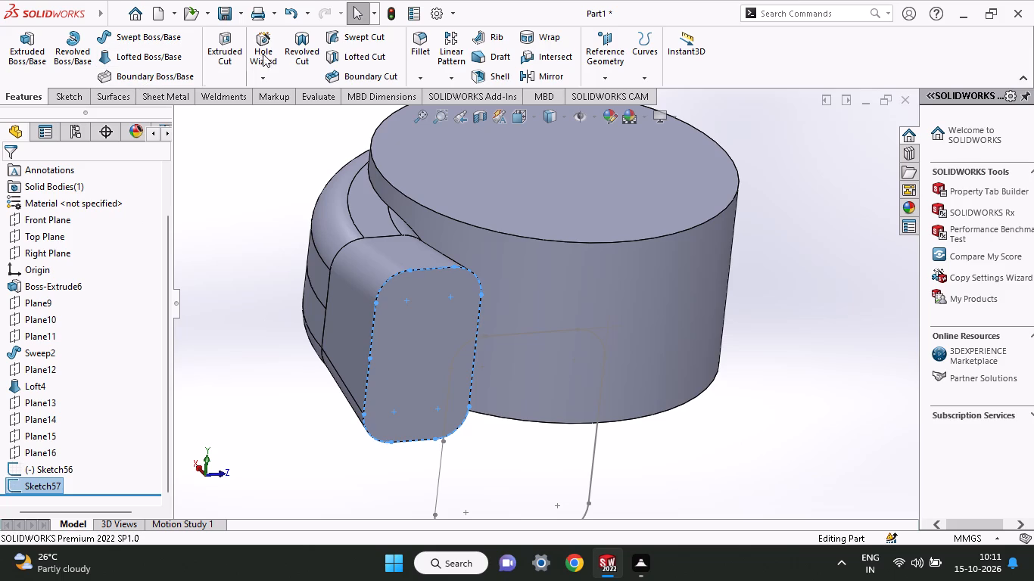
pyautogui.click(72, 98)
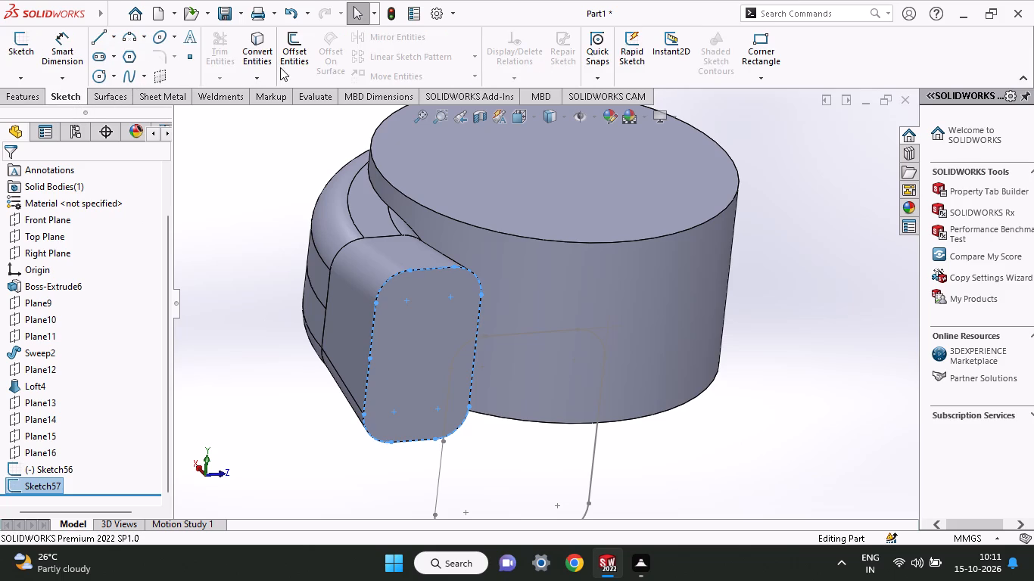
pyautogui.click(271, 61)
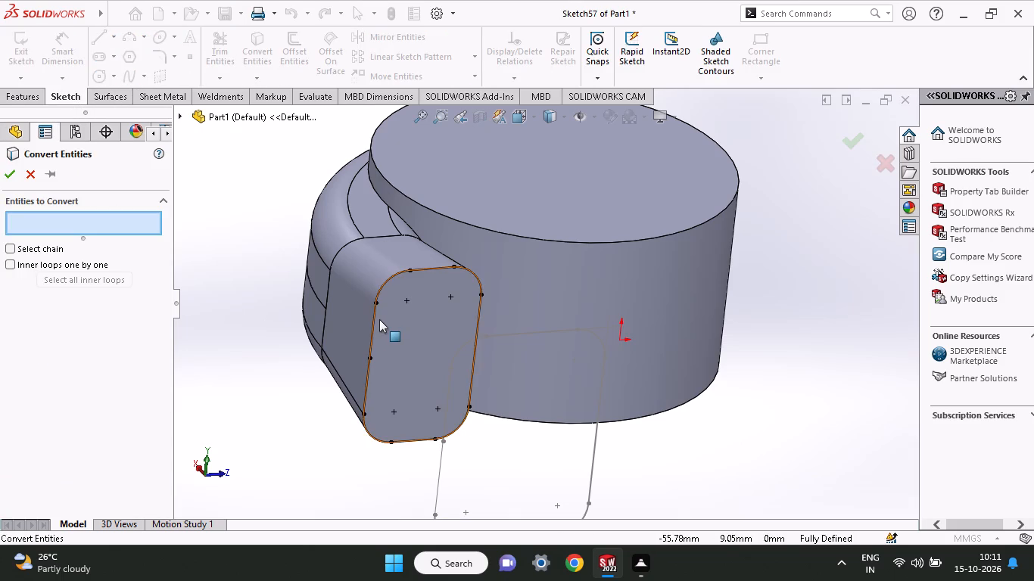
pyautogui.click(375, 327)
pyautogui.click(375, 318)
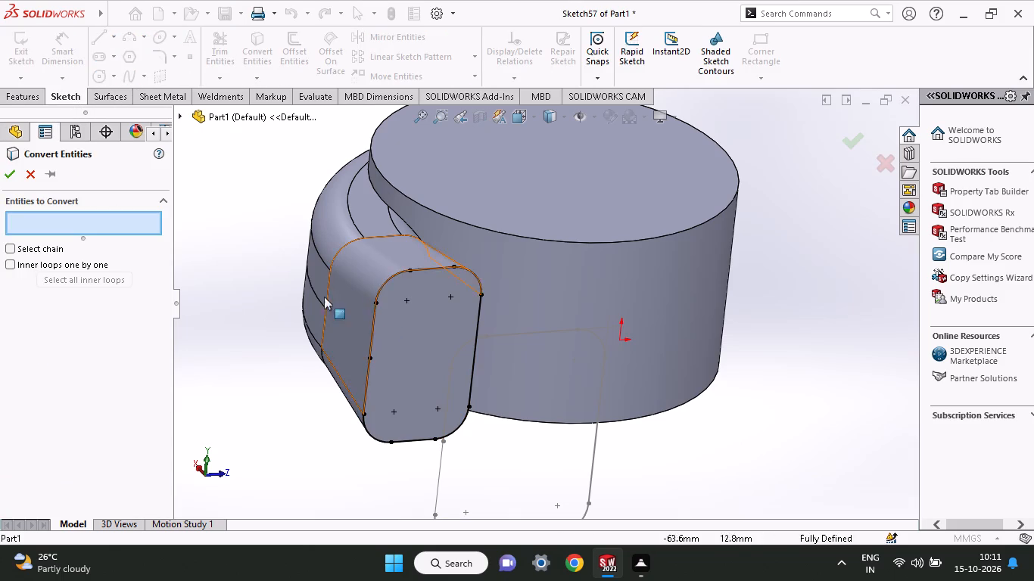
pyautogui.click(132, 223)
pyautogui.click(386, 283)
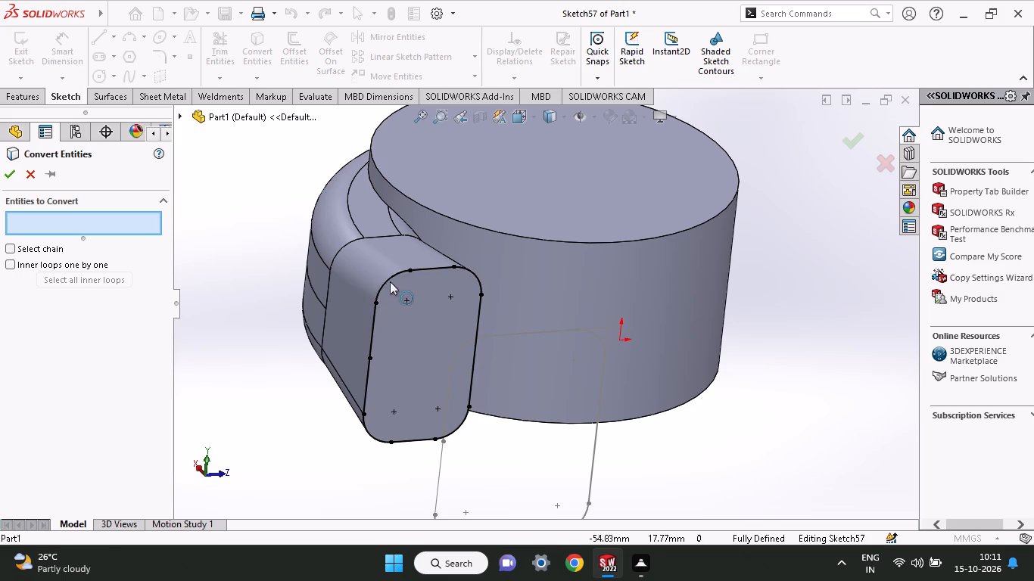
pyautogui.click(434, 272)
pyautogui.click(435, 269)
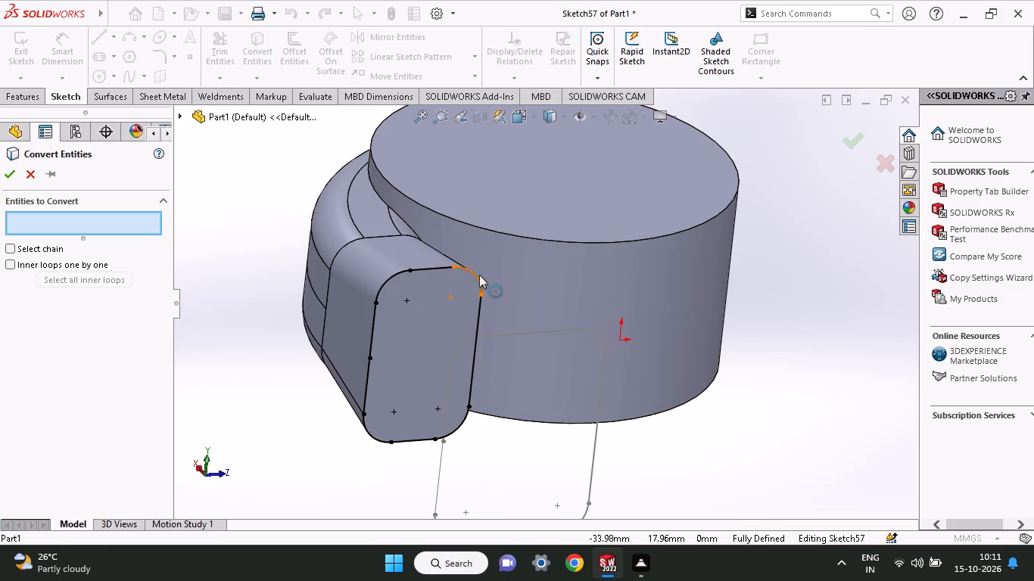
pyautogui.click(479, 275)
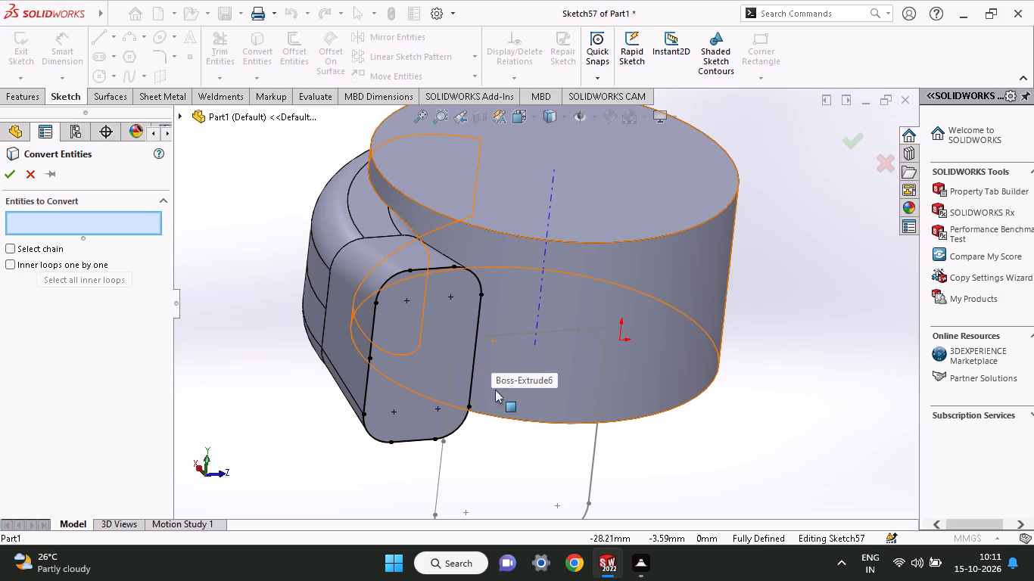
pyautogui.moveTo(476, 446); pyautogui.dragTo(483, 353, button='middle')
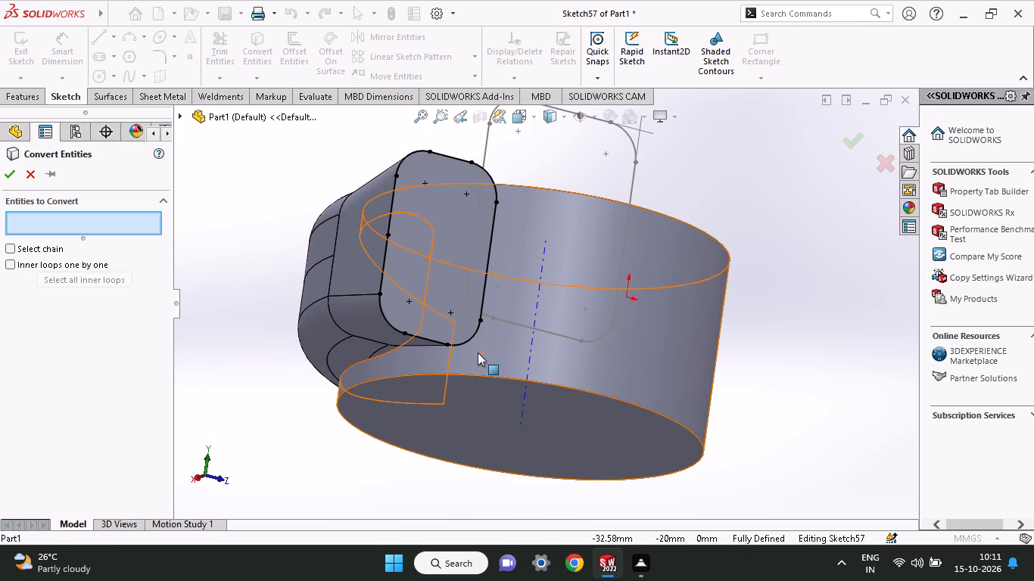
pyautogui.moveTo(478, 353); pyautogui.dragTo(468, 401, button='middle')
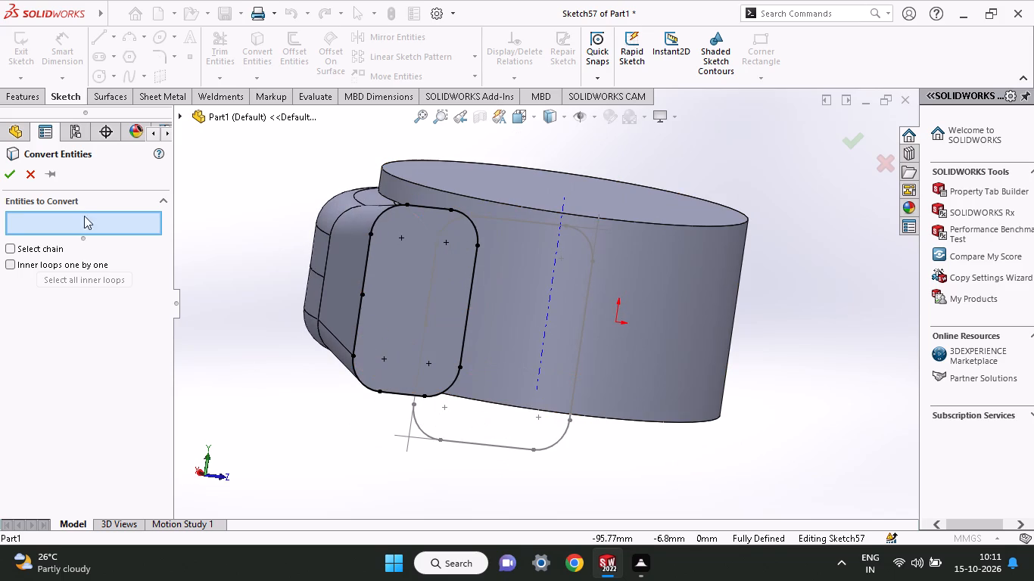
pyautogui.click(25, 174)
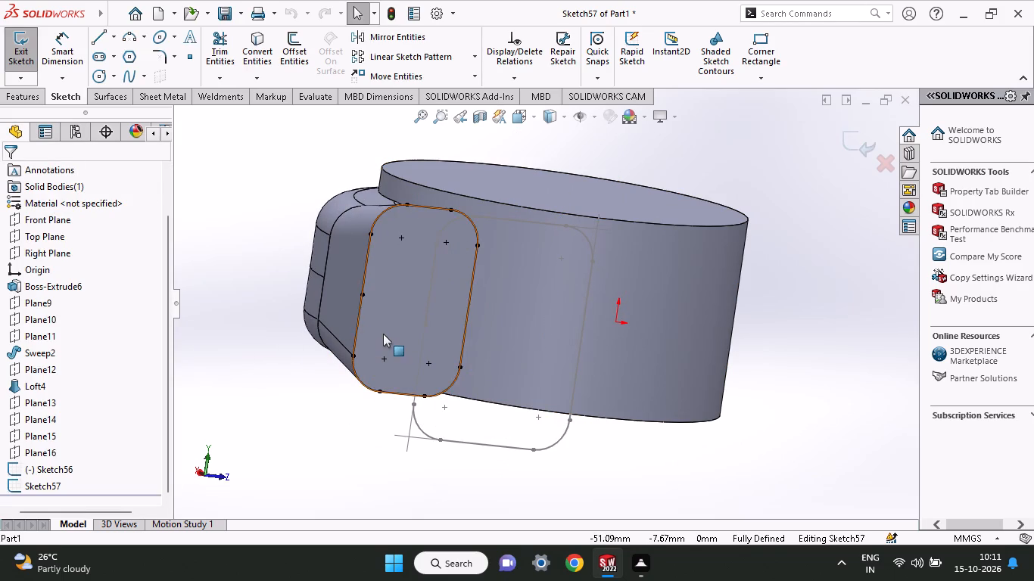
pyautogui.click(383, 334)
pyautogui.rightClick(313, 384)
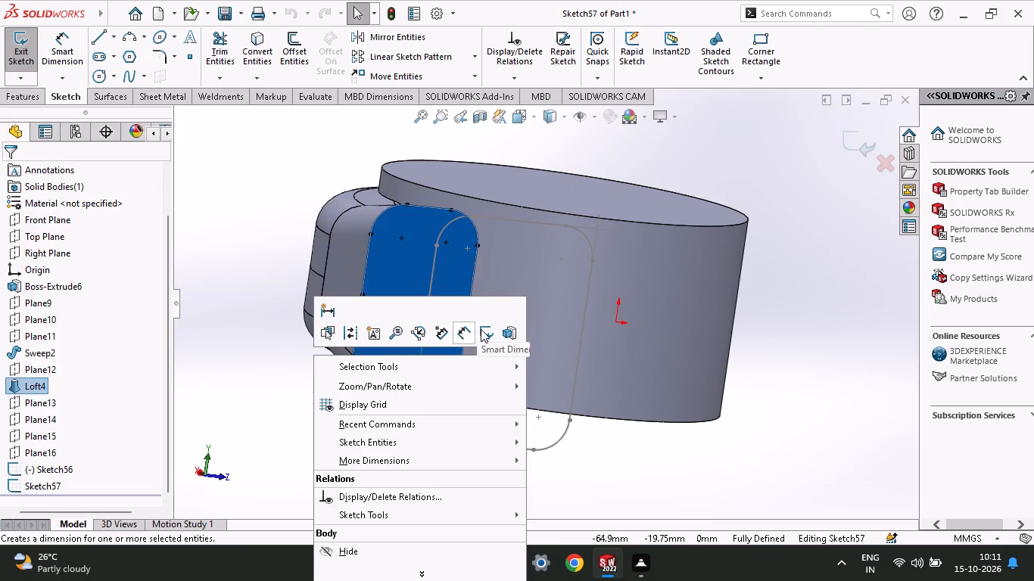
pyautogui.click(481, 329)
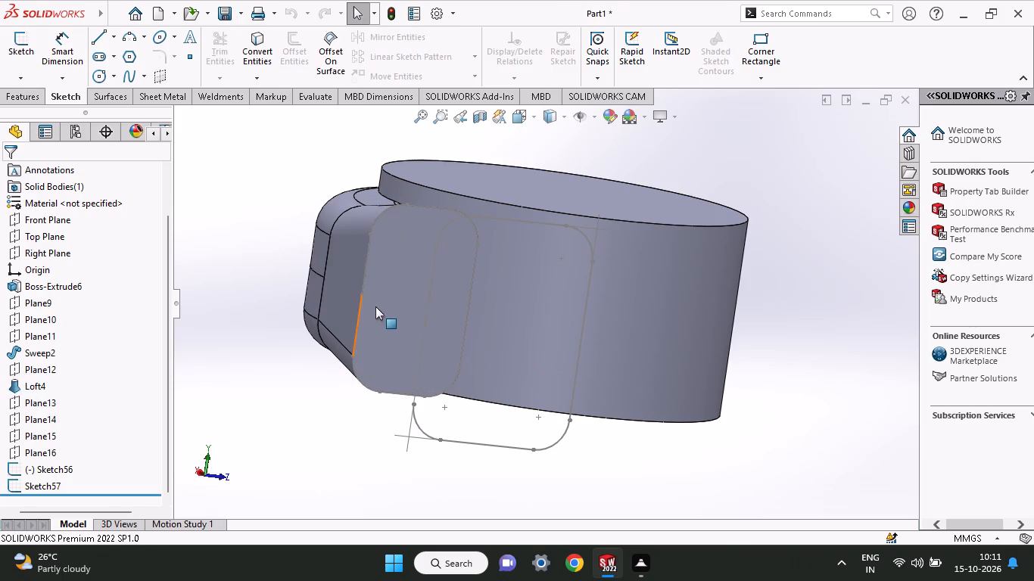
# Start a new sketch on the existing loft's end face and convert the face's outline into sketch entities.
pyautogui.click(377, 307)
pyautogui.click(441, 272)
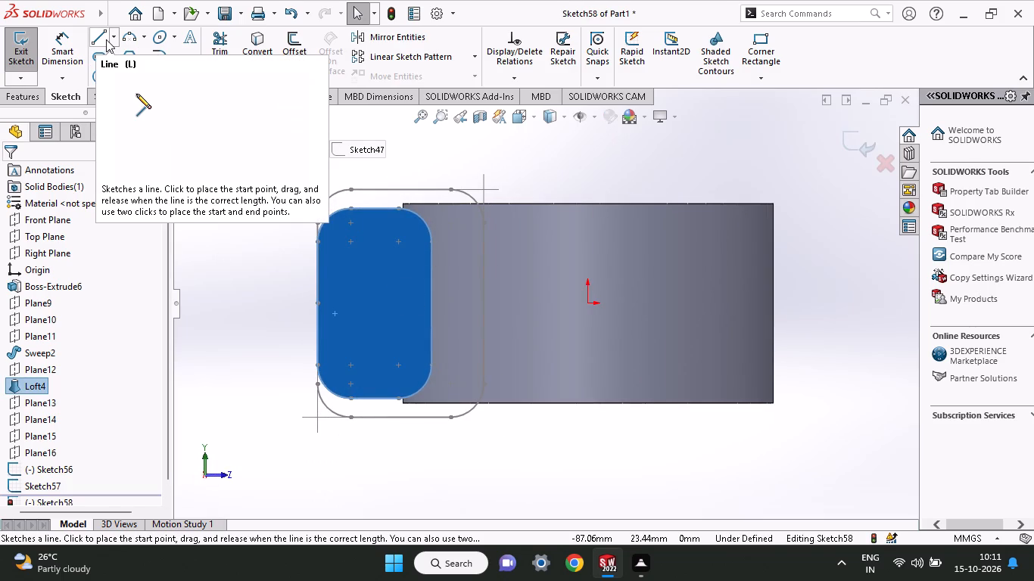
pyautogui.click(259, 42)
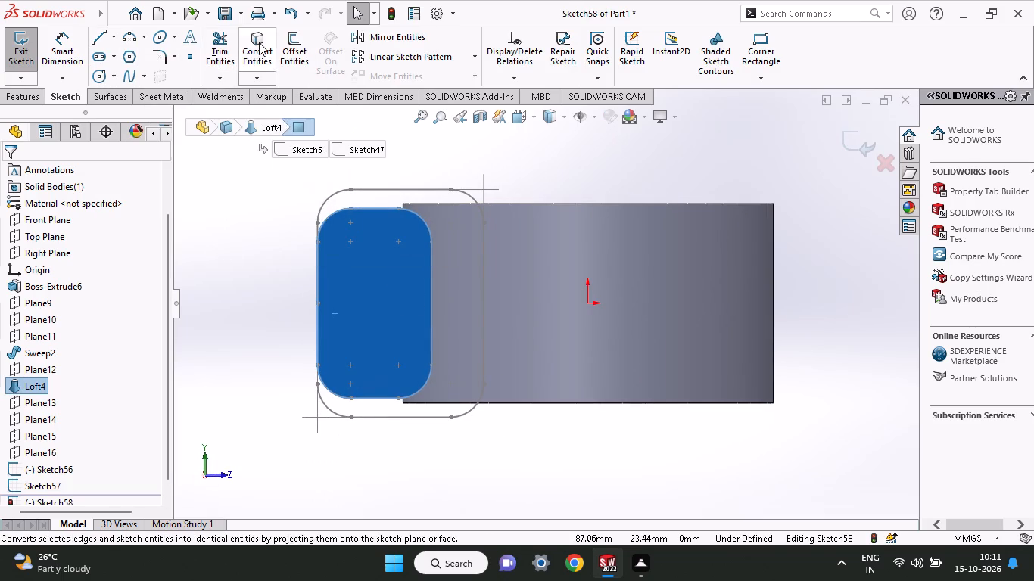
pyautogui.click(386, 211)
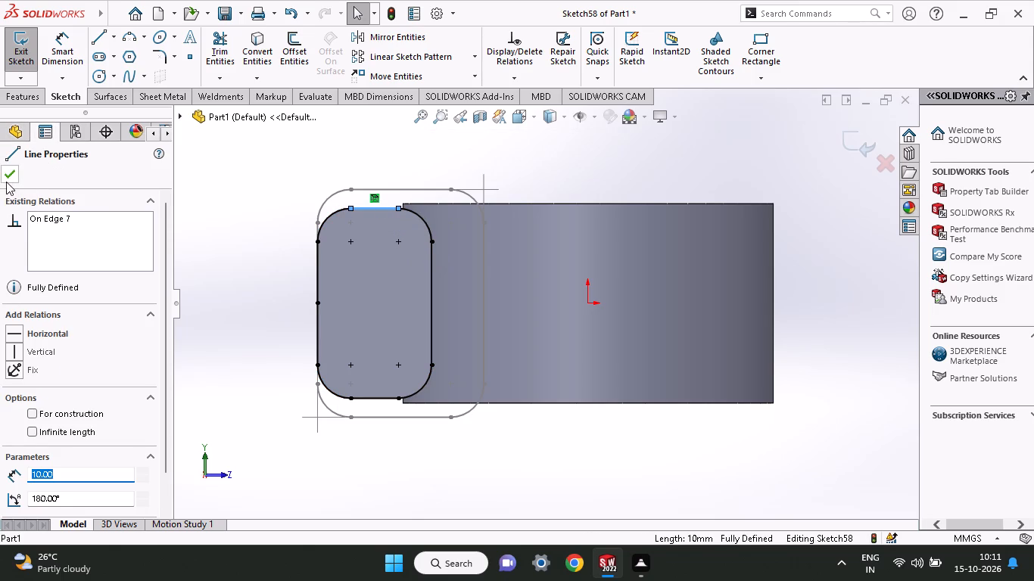
pyautogui.click(6, 182)
pyautogui.click(156, 166)
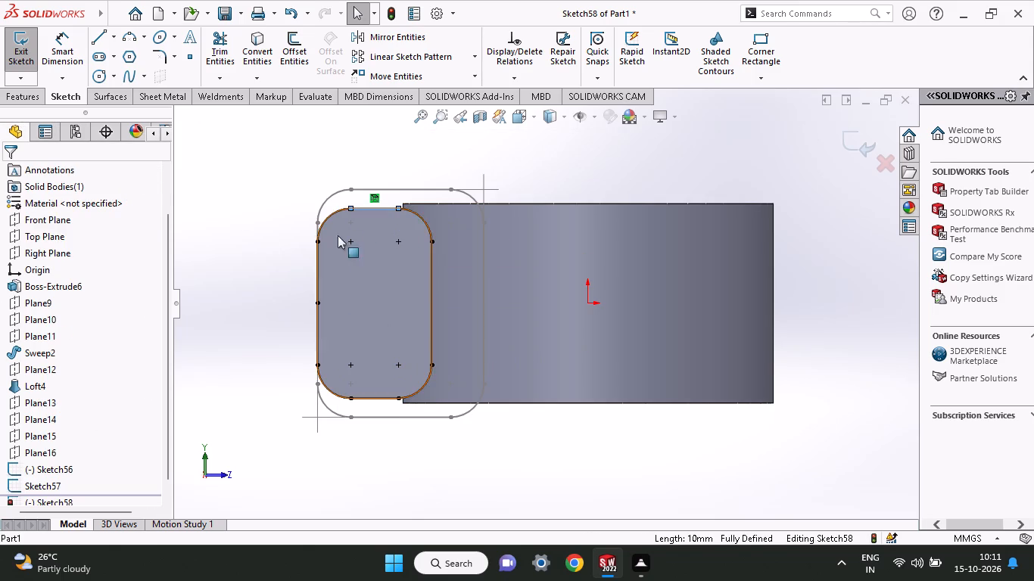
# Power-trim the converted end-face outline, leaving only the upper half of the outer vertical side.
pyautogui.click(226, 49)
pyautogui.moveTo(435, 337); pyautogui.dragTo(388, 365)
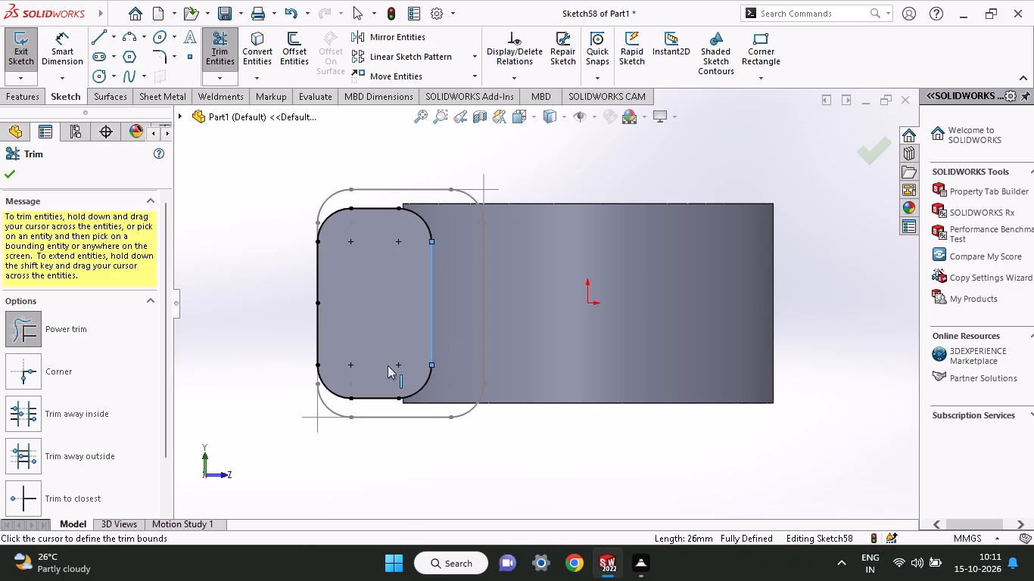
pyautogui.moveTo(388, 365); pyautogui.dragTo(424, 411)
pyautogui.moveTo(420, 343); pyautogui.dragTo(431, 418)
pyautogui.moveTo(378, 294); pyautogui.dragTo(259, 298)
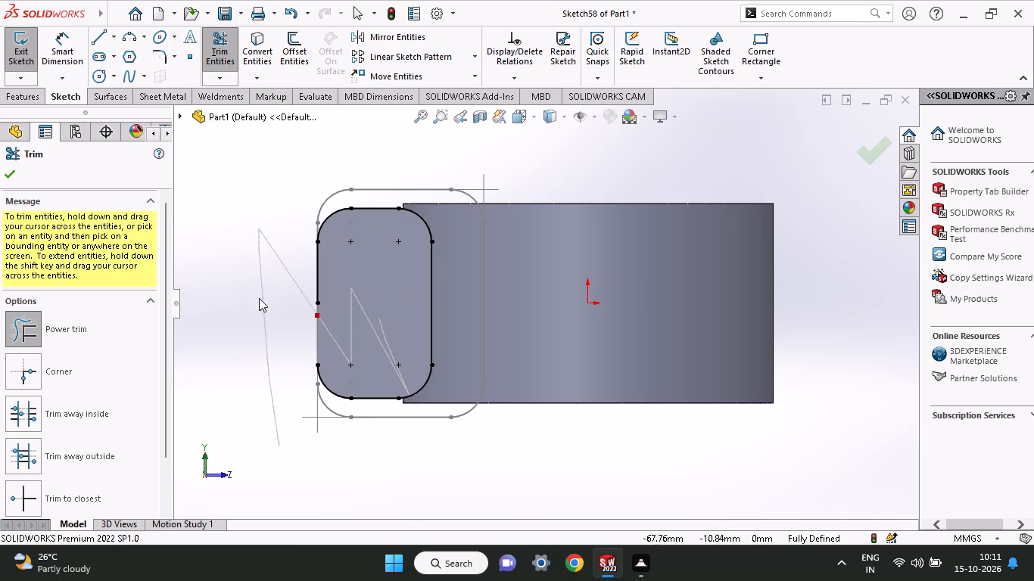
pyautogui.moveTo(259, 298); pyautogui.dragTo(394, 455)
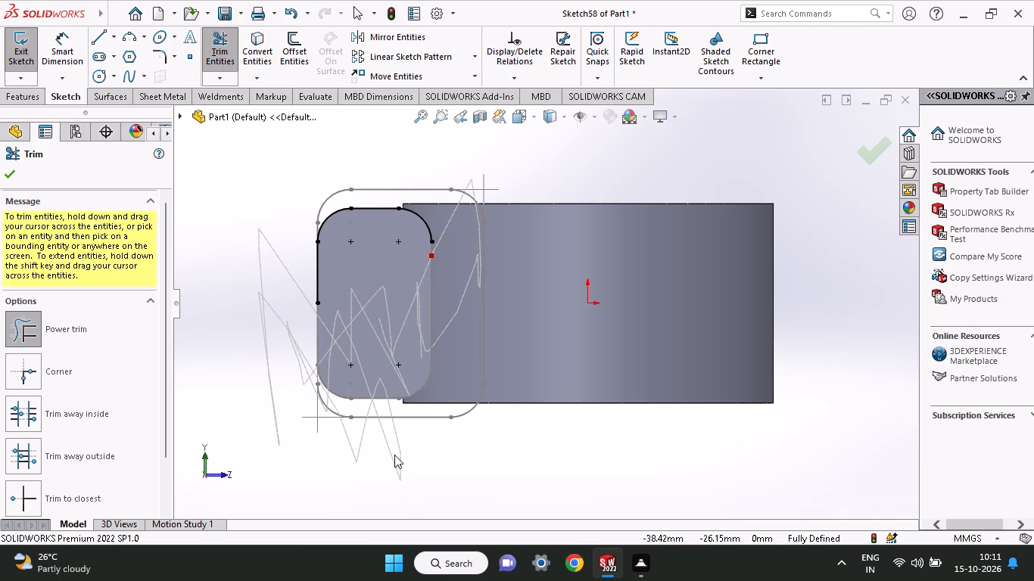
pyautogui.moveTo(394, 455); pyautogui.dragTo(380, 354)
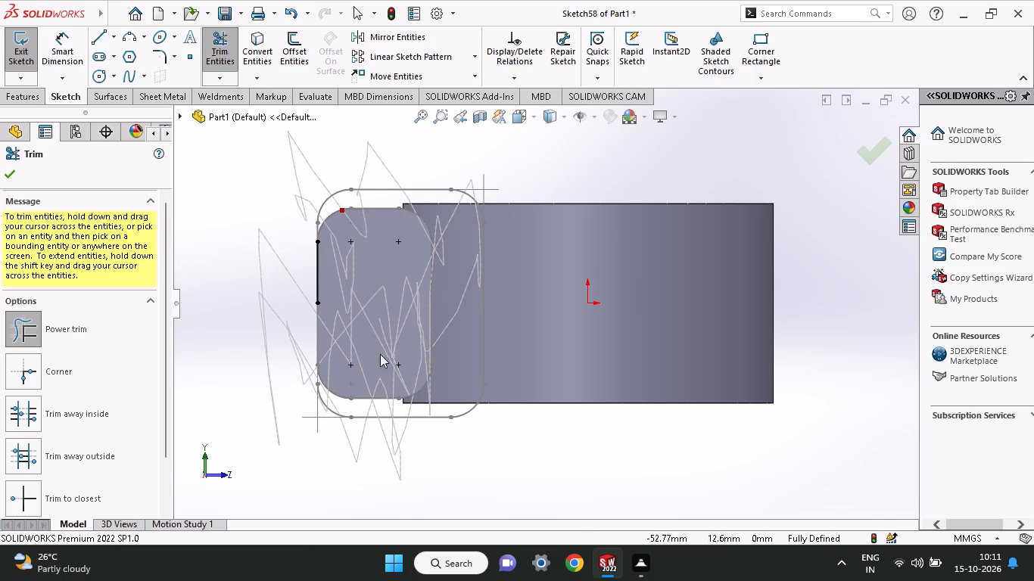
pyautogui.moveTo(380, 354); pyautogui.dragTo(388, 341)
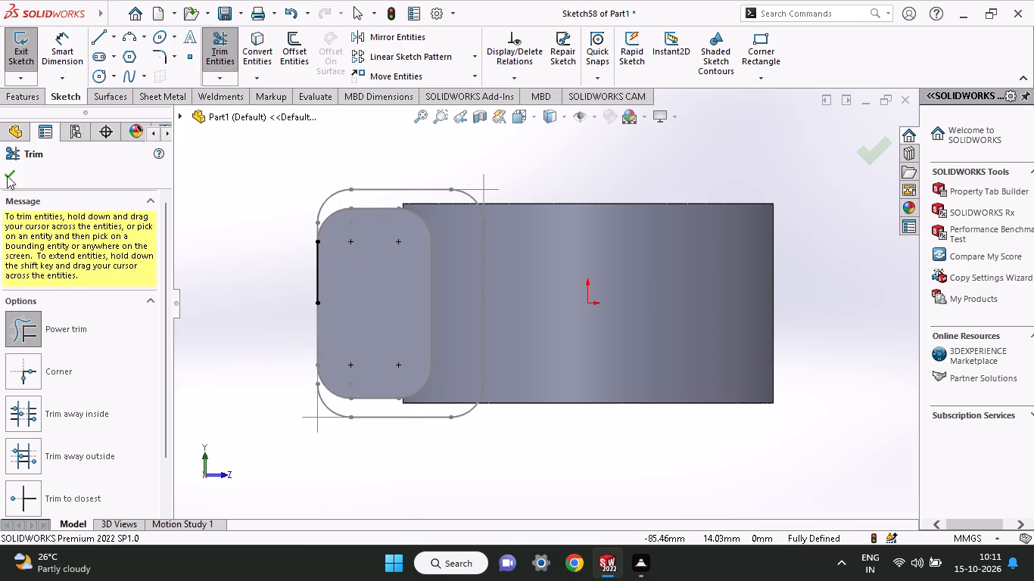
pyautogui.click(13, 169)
# Convert Sketch57's corner arcs, top, bottom and inner side lines, plus Sketch56's outer side line, into the open end-face sketch.
pyautogui.click(253, 57)
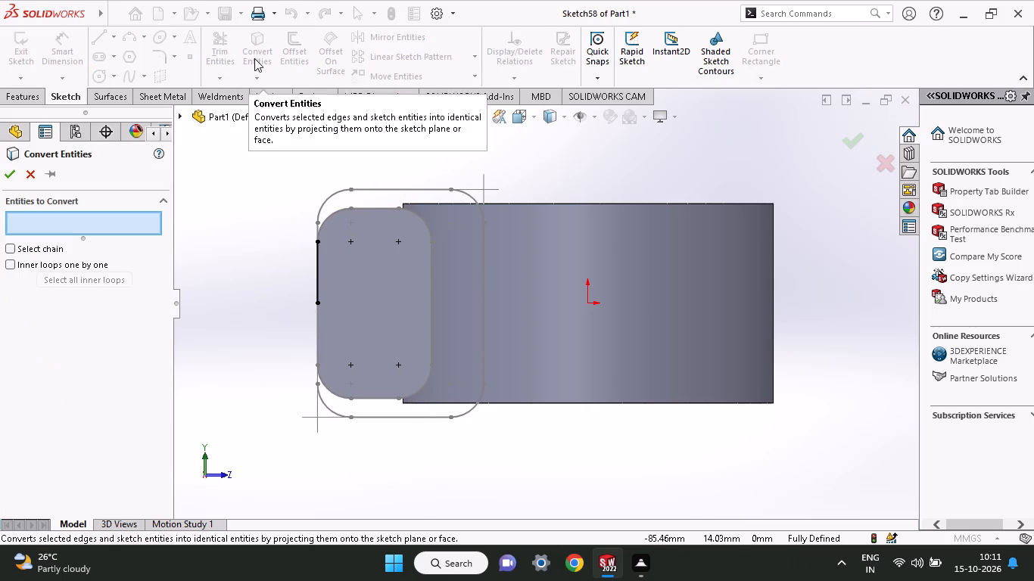
pyautogui.click(339, 213)
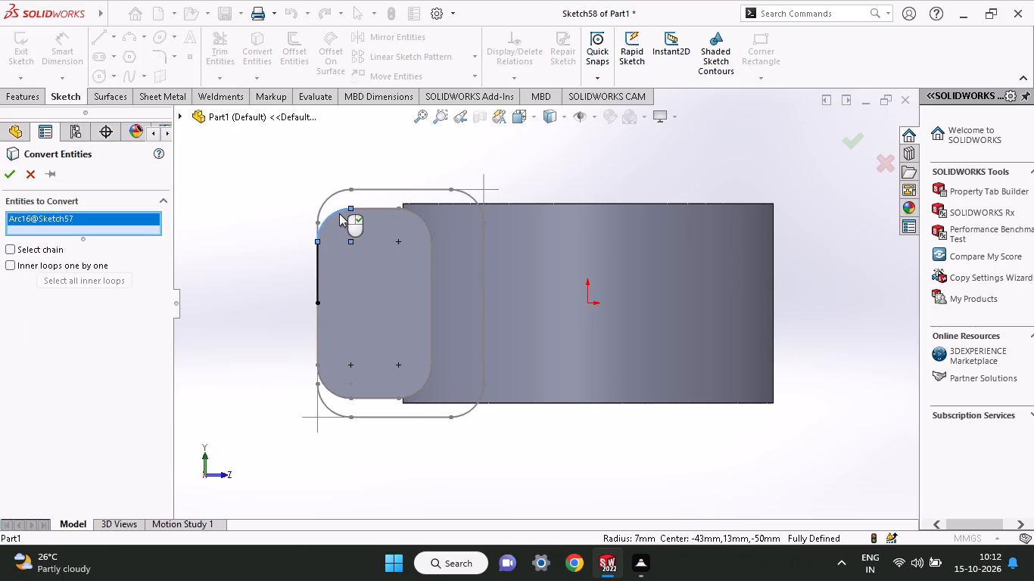
pyautogui.click(375, 212)
pyautogui.click(419, 216)
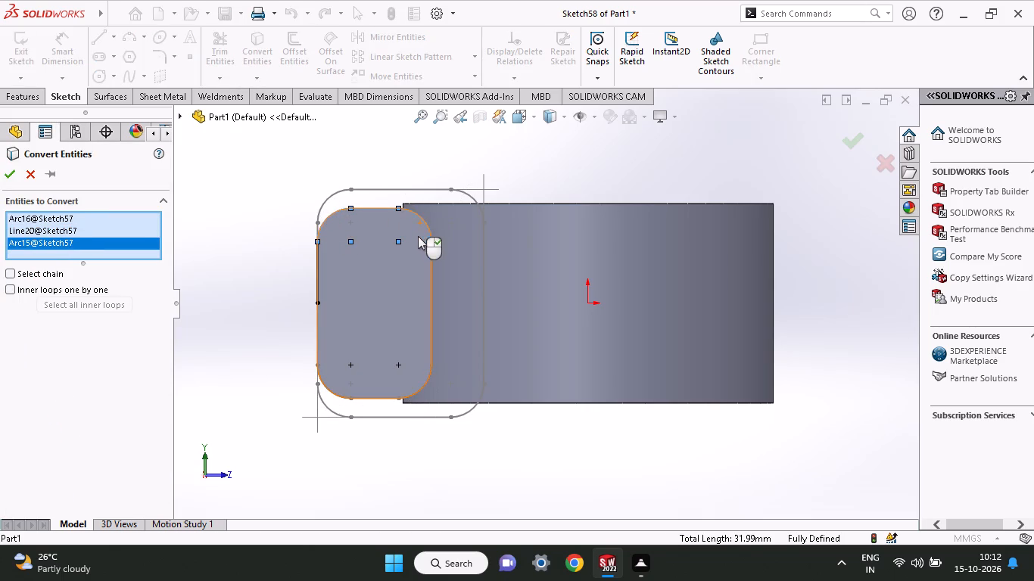
pyautogui.click(431, 261)
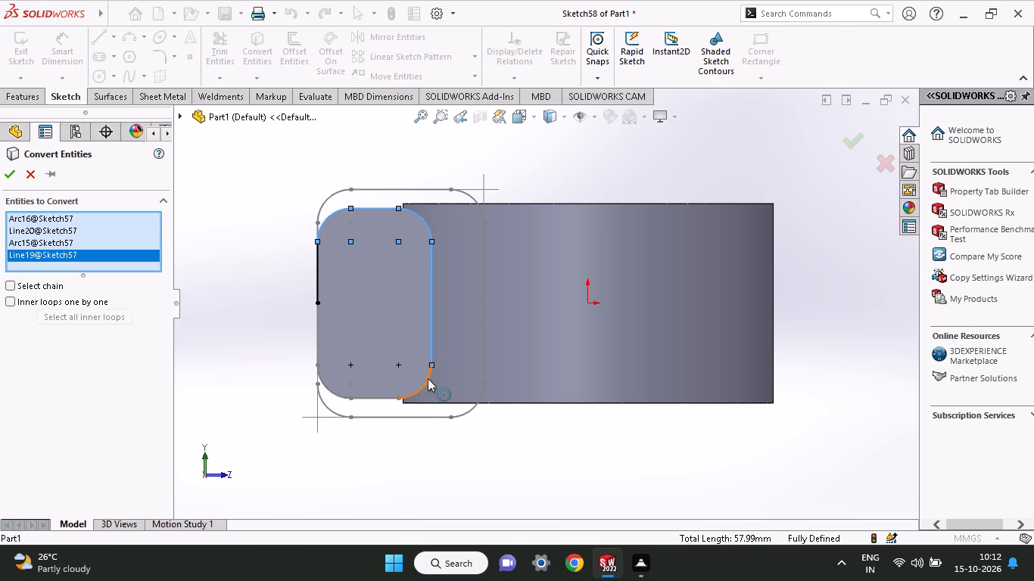
pyautogui.click(428, 378)
pyautogui.click(392, 399)
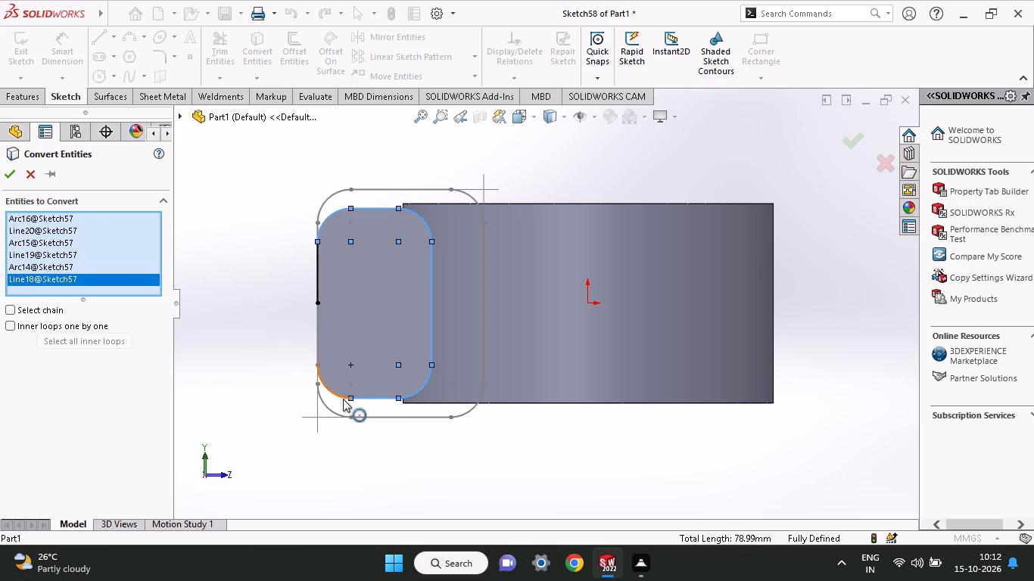
pyautogui.click(342, 398)
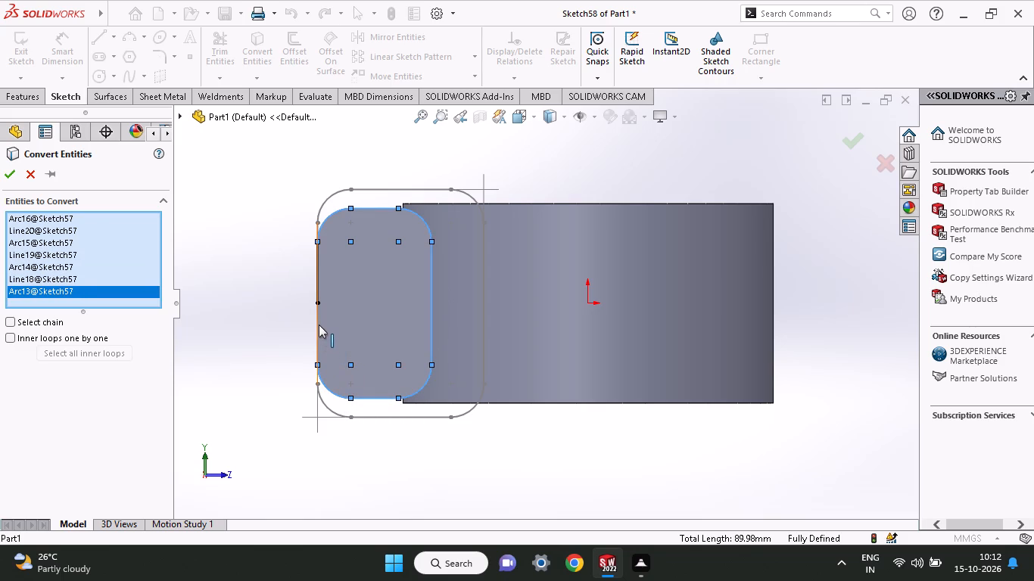
pyautogui.click(318, 325)
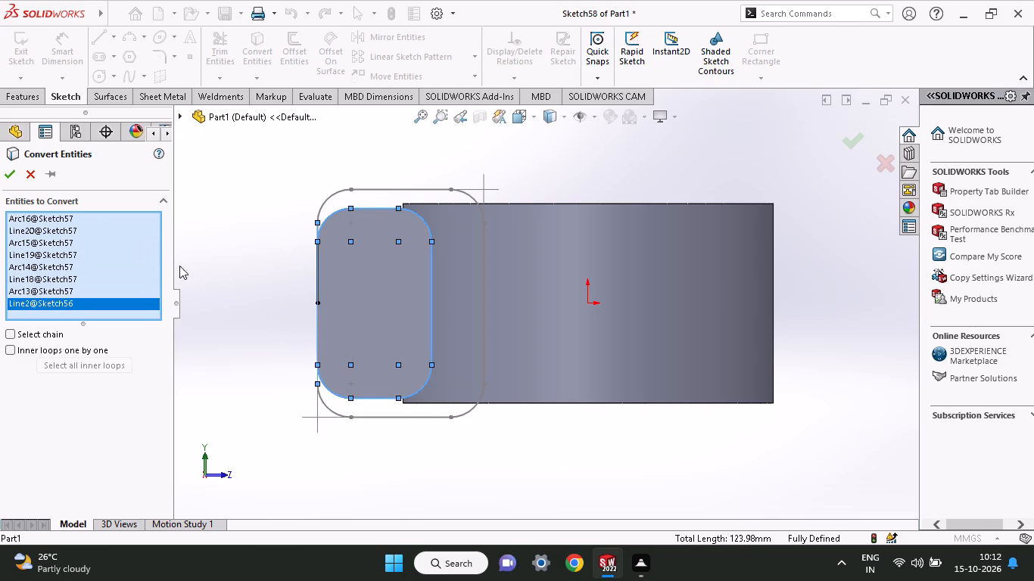
pyautogui.click(0, 172)
pyautogui.click(6, 173)
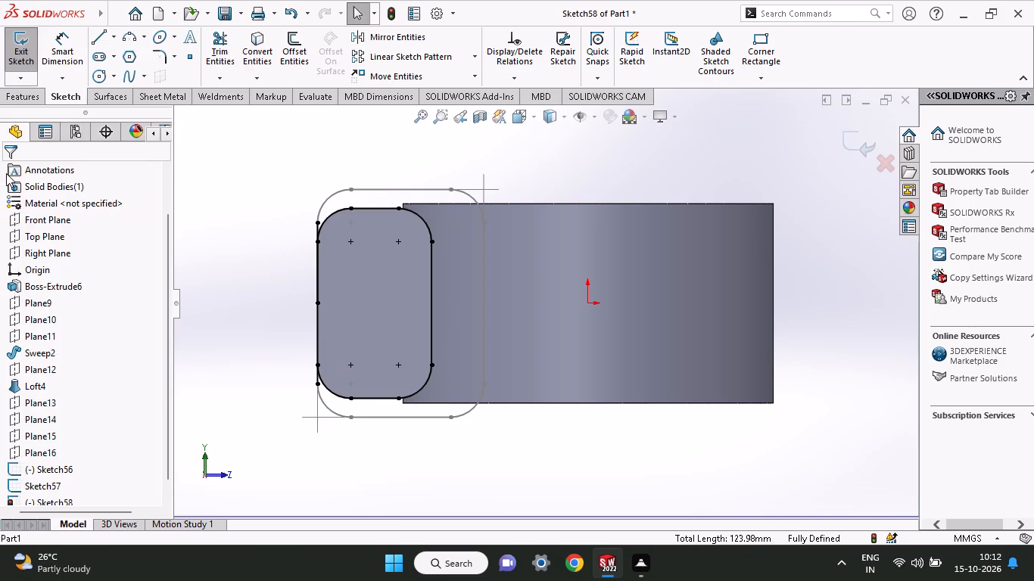
# Power-trim the outer side line's ends extending past the rounded corners, together with the adjacent lower corner arc.
pyautogui.click(207, 47)
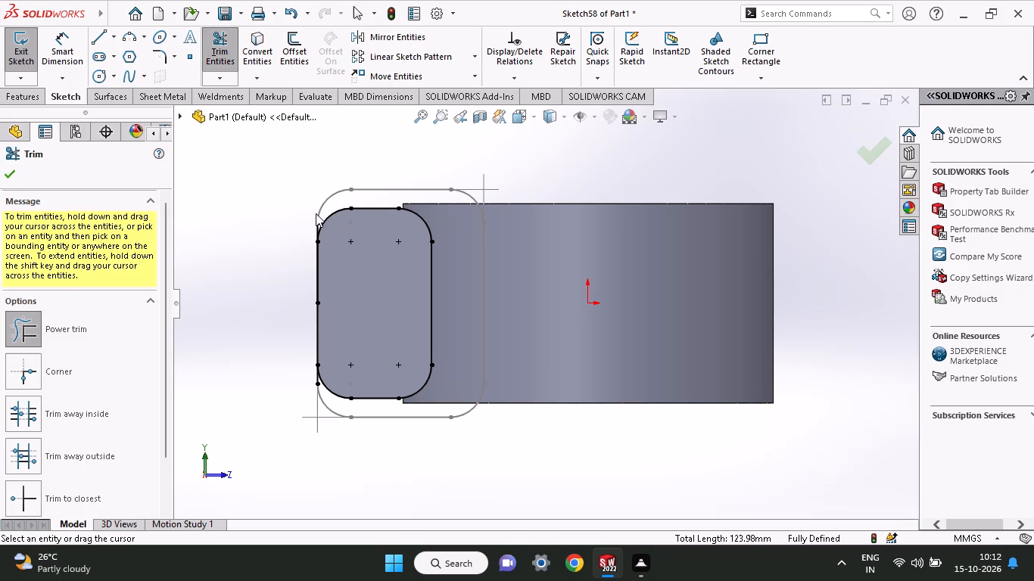
pyautogui.moveTo(298, 233); pyautogui.dragTo(318, 225)
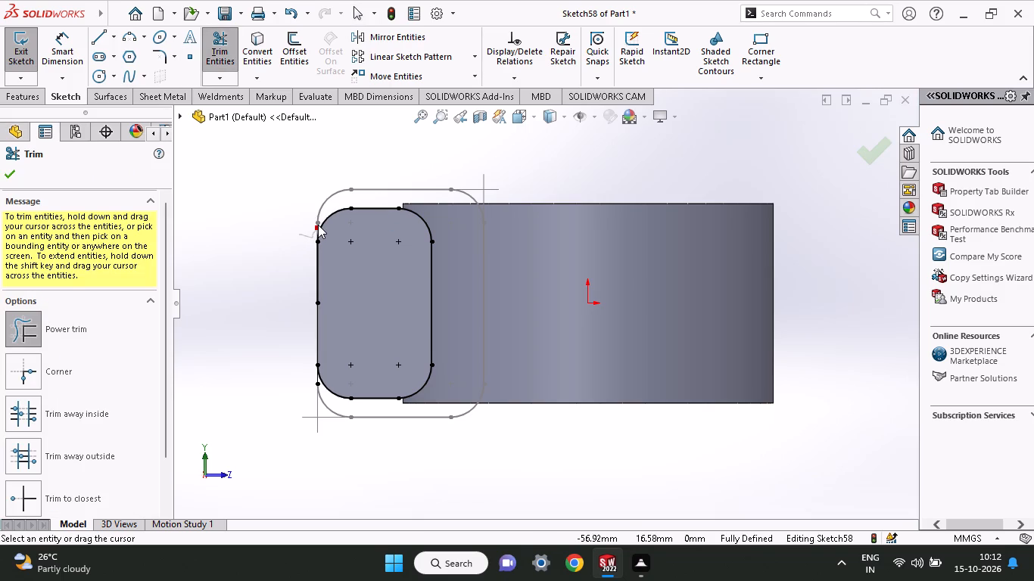
pyautogui.moveTo(318, 225); pyautogui.dragTo(327, 212)
pyautogui.moveTo(325, 392); pyautogui.dragTo(299, 366)
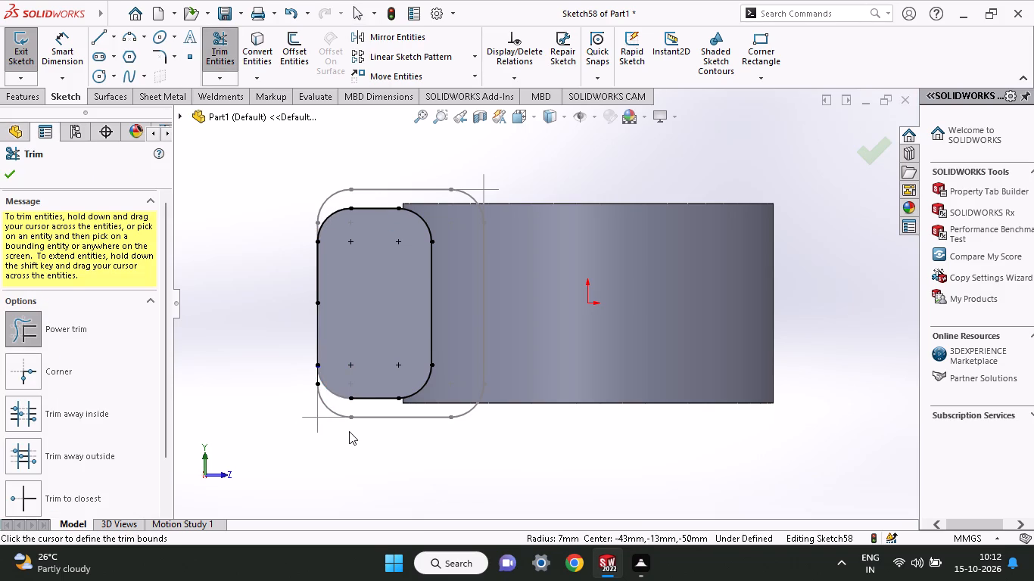
pyautogui.keyDown('ctrl'); pyautogui.scroll(3, 455, 395); pyautogui.keyUp('ctrl')
pyautogui.keyDown('ctrl'); pyautogui.scroll(-4, 455, 395); pyautogui.keyUp('ctrl')
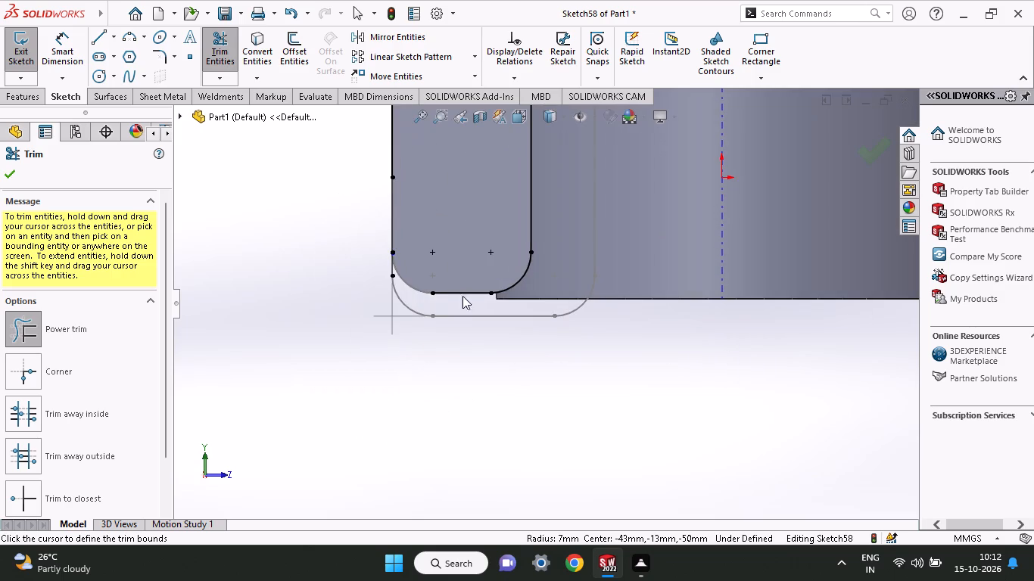
pyautogui.keyDown('ctrl'); pyautogui.scroll(-5, 511, 221); pyautogui.keyUp('ctrl')
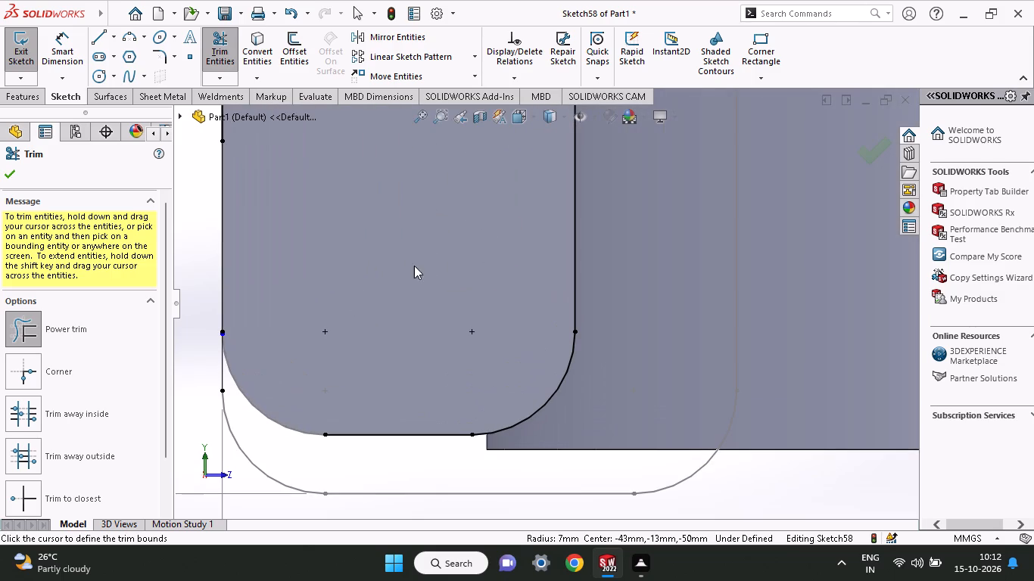
pyautogui.moveTo(208, 346); pyautogui.dragTo(232, 395)
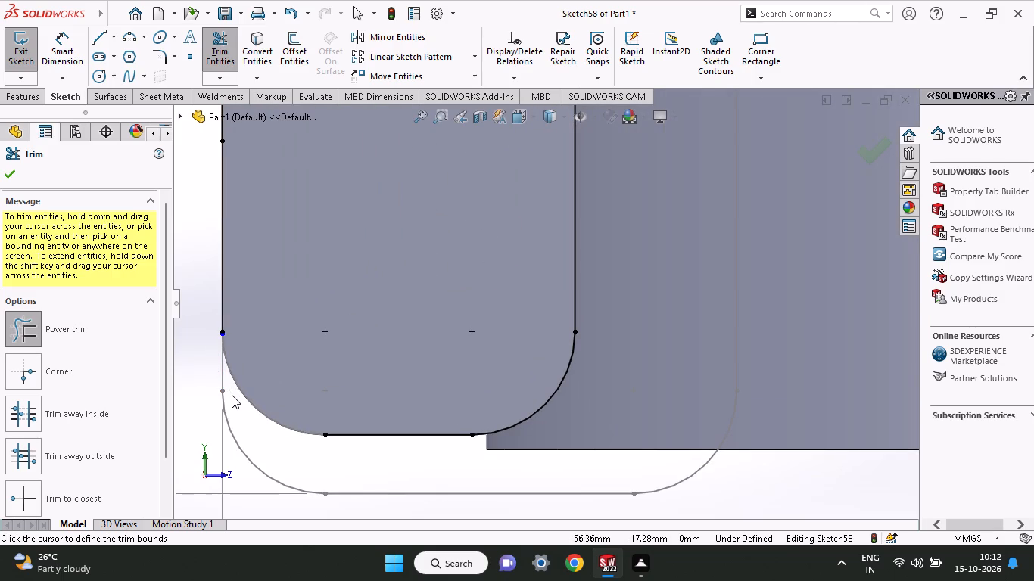
pyautogui.keyDown('ctrl'); pyautogui.scroll(7, 447, 304); pyautogui.keyUp('ctrl')
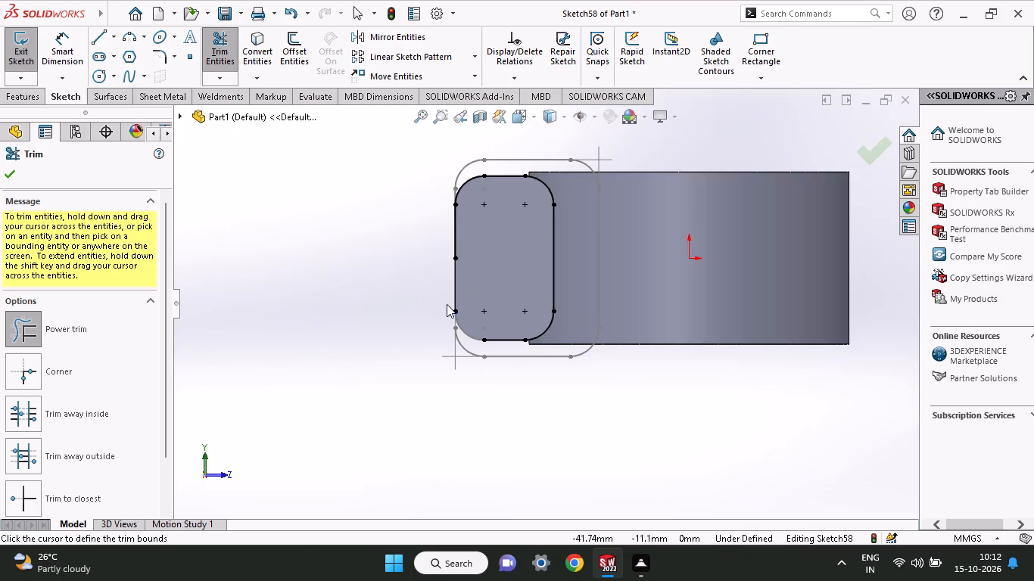
pyautogui.keyDown('ctrl'); pyautogui.scroll(-2, 447, 304); pyautogui.keyUp('ctrl')
pyautogui.keyDown('ctrl'); pyautogui.scroll(3, 517, 213); pyautogui.keyUp('ctrl')
pyautogui.keyDown('ctrl'); pyautogui.scroll(-3, 517, 213); pyautogui.keyUp('ctrl')
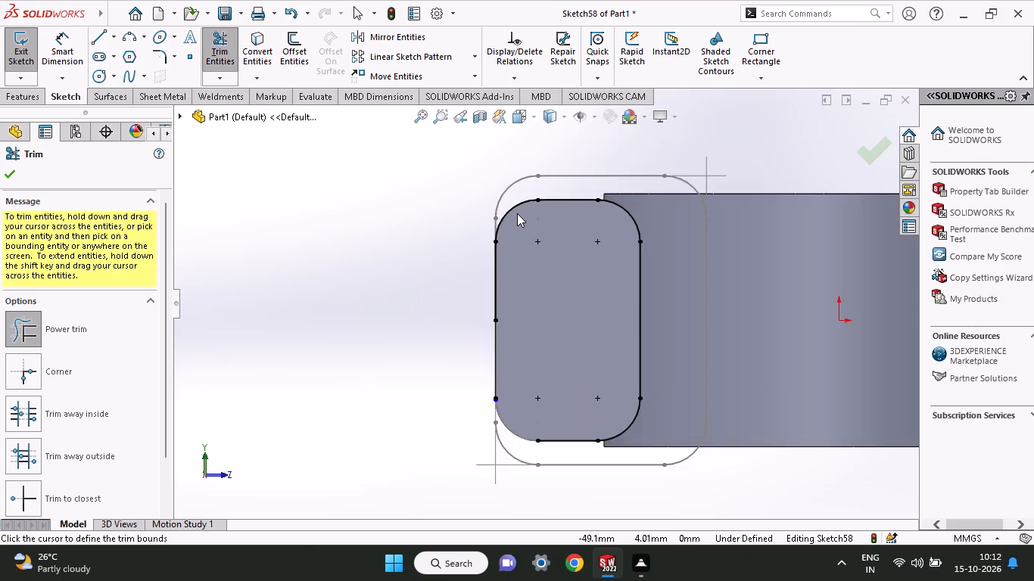
pyautogui.keyDown('ctrl'); pyautogui.scroll(-4, 517, 213); pyautogui.keyUp('ctrl')
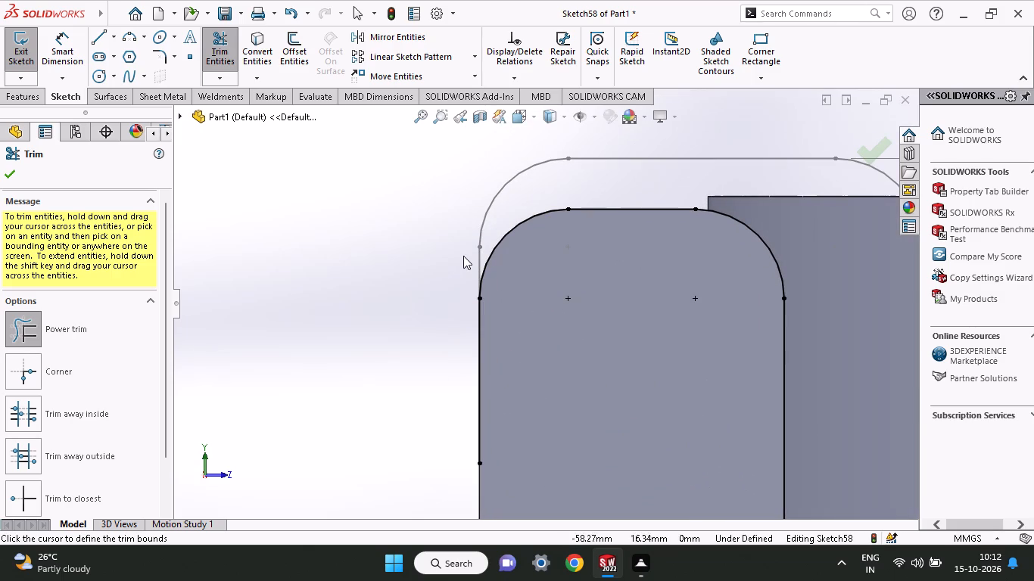
pyautogui.moveTo(463, 256); pyautogui.dragTo(494, 240)
pyautogui.click(8, 178)
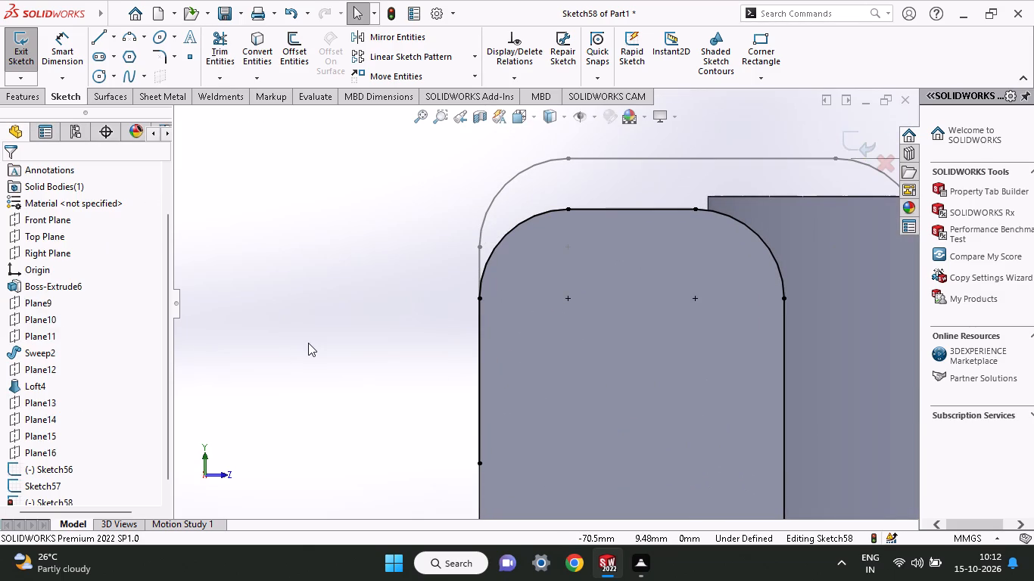
# Exit the end-face outline sketch.
pyautogui.keyDown('ctrl'); pyautogui.scroll(5, 308, 343); pyautogui.keyUp('ctrl')
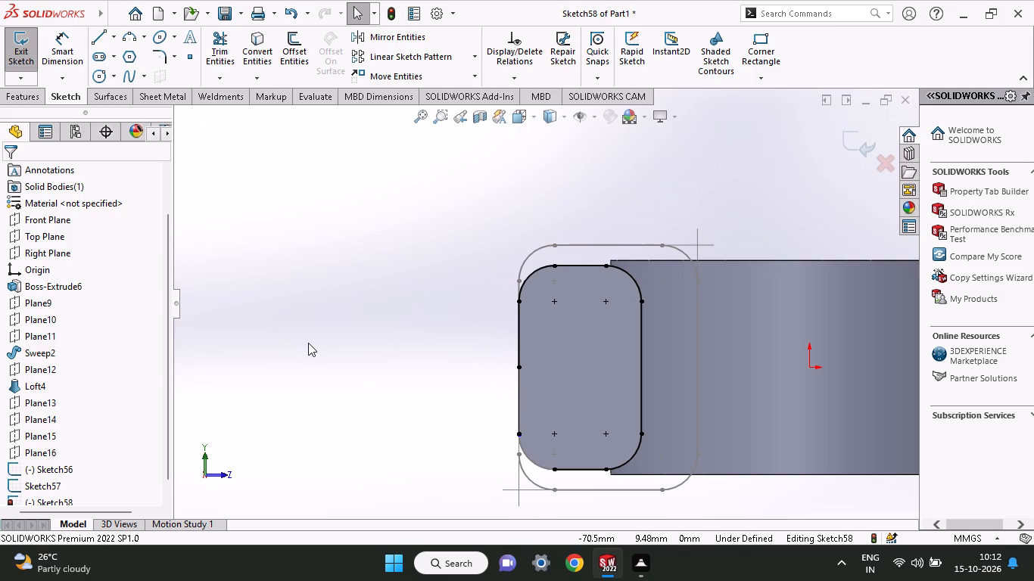
pyautogui.moveTo(308, 343); pyautogui.dragTo(329, 301, button='middle')
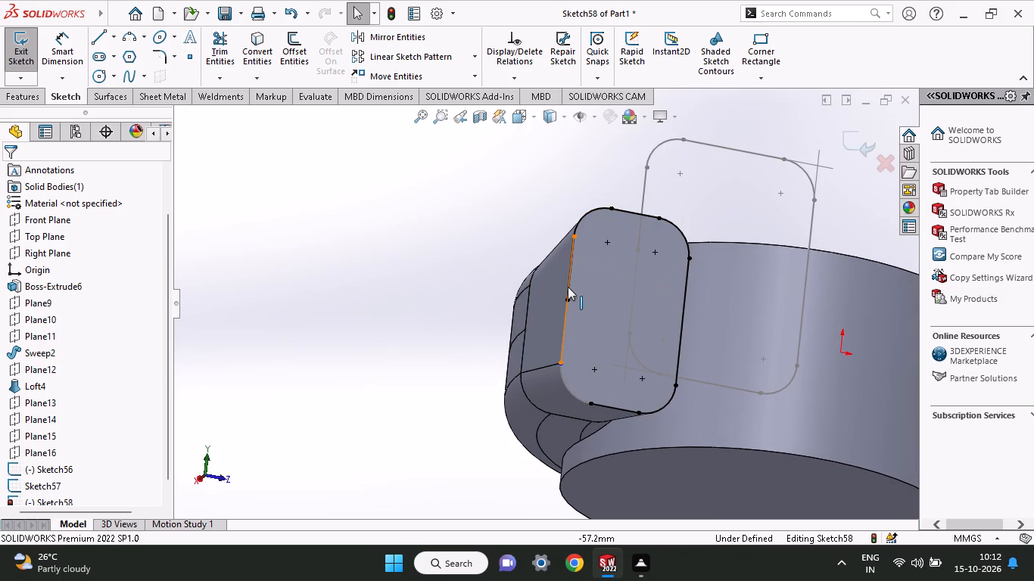
pyautogui.click(23, 102)
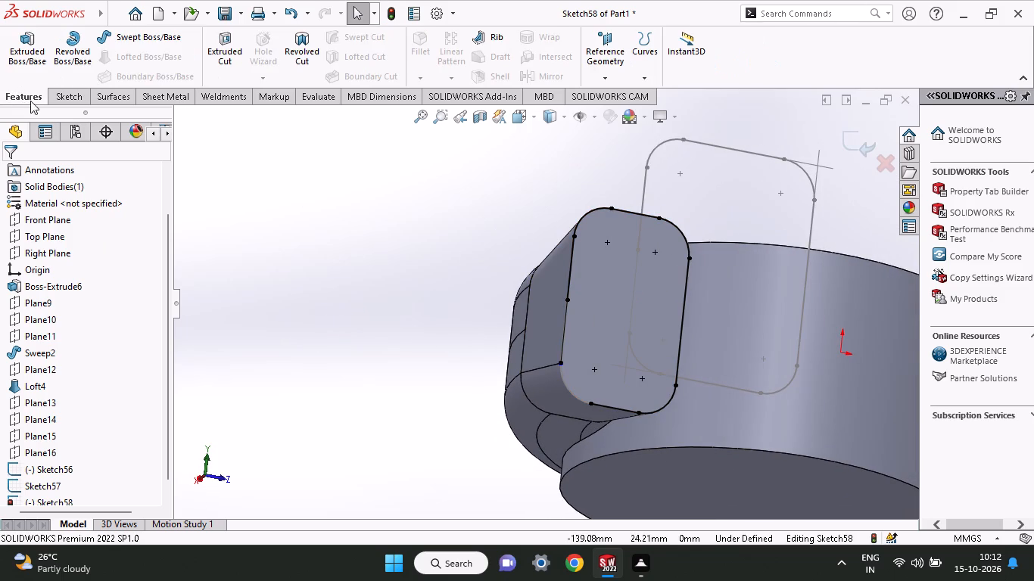
pyautogui.rightClick(283, 201)
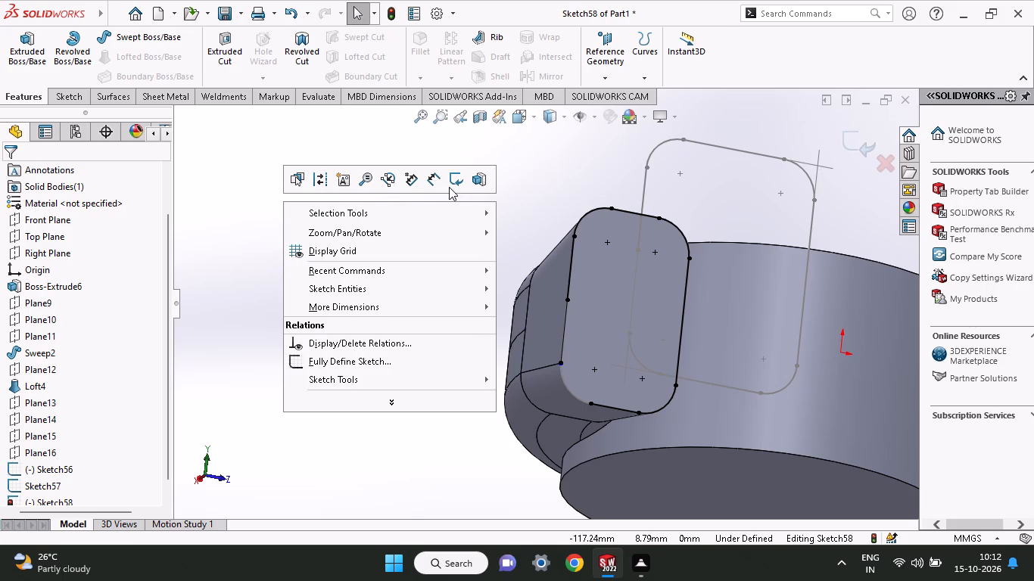
pyautogui.click(449, 187)
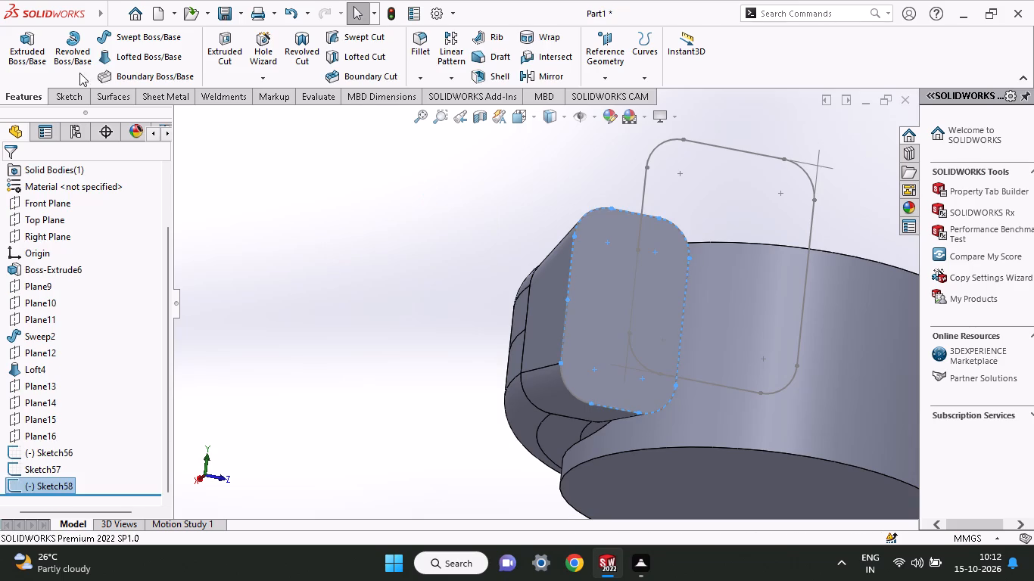
# Loft from Sketch57 on the existing loft's end face to the closed rounded-rectangle loop on Plane16, aligning the connector with the matching lower corner.
pyautogui.click(119, 58)
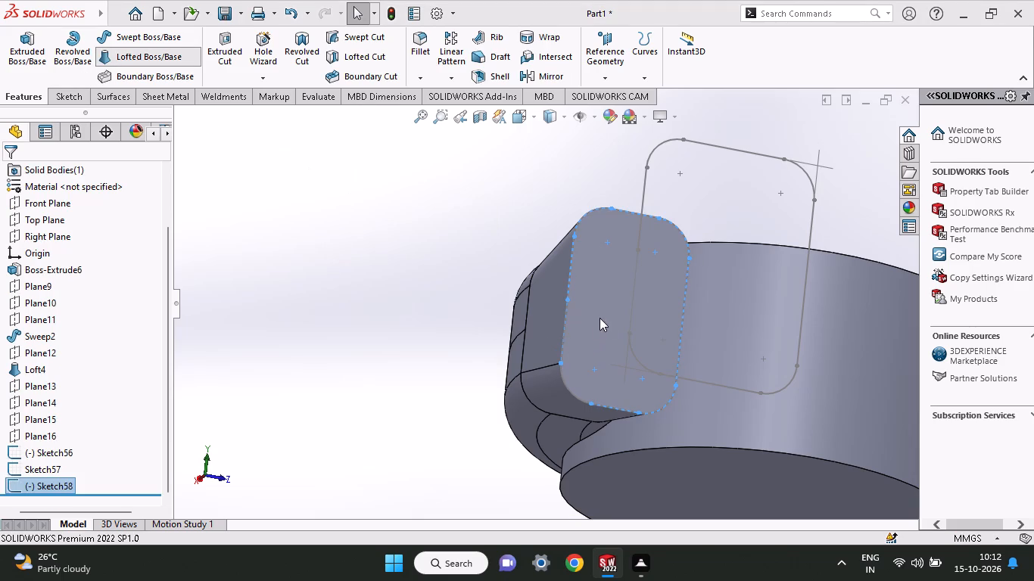
pyautogui.click(603, 303)
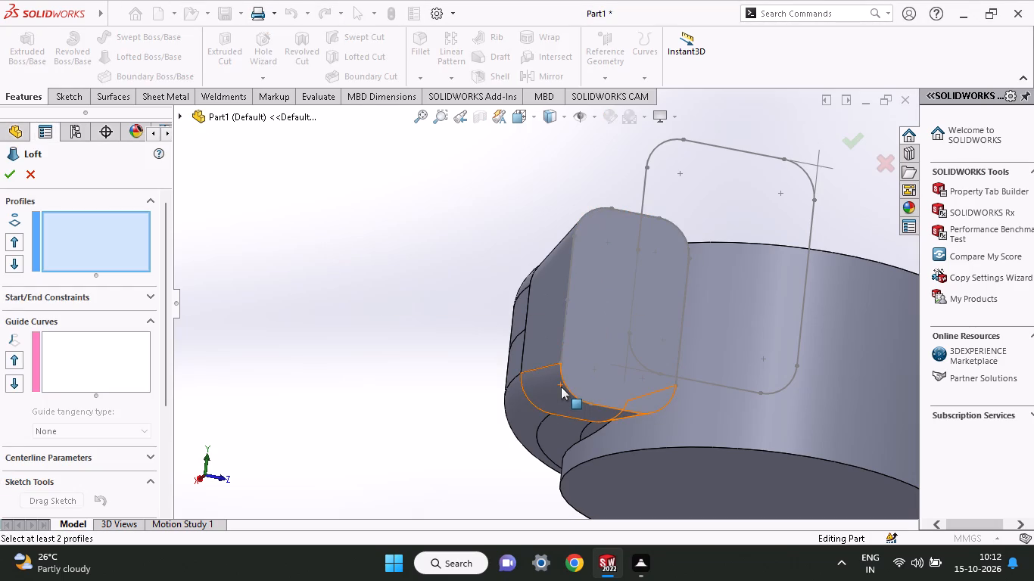
pyautogui.click(566, 385)
pyautogui.click(635, 359)
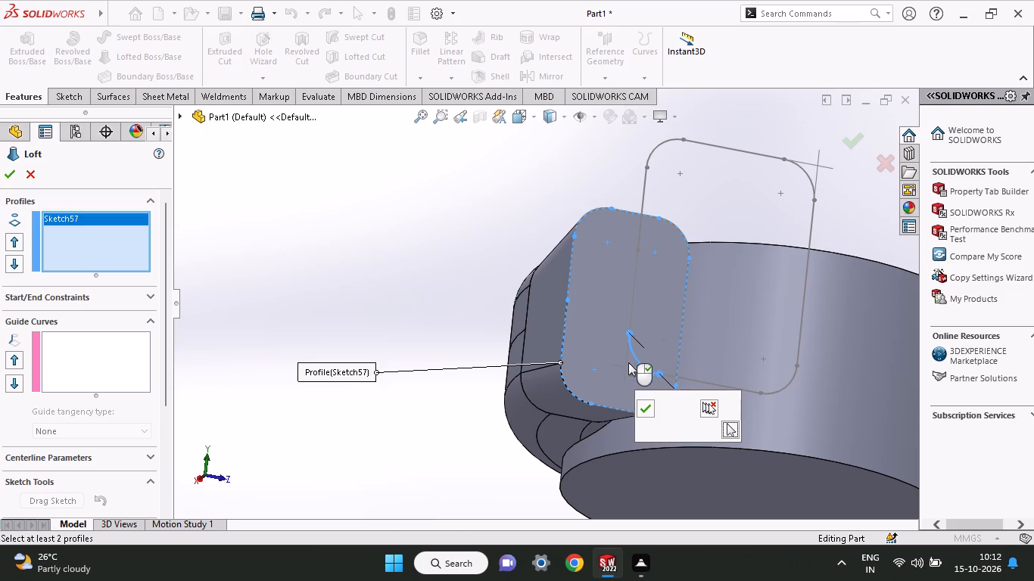
pyautogui.click(652, 437)
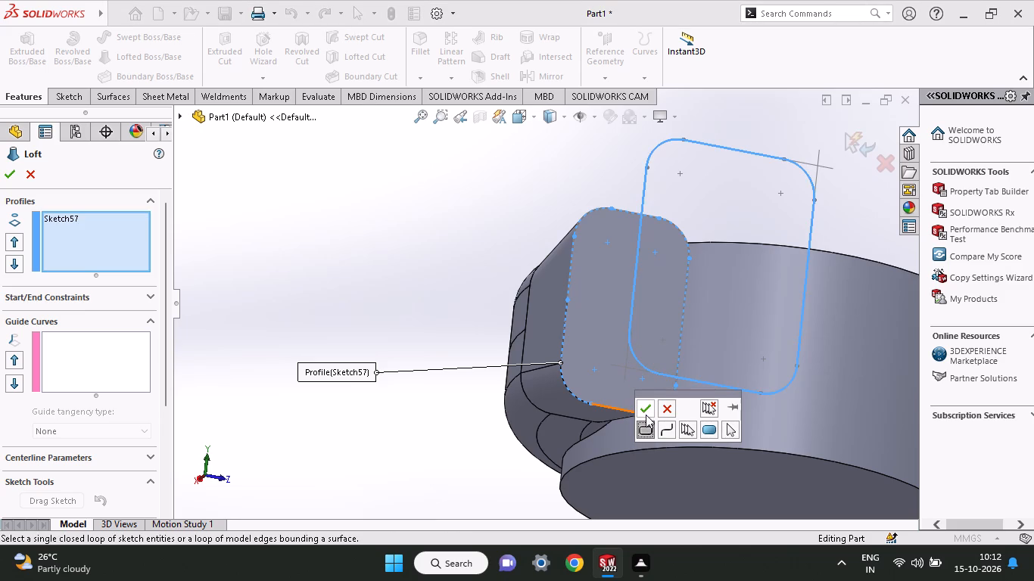
pyautogui.click(646, 415)
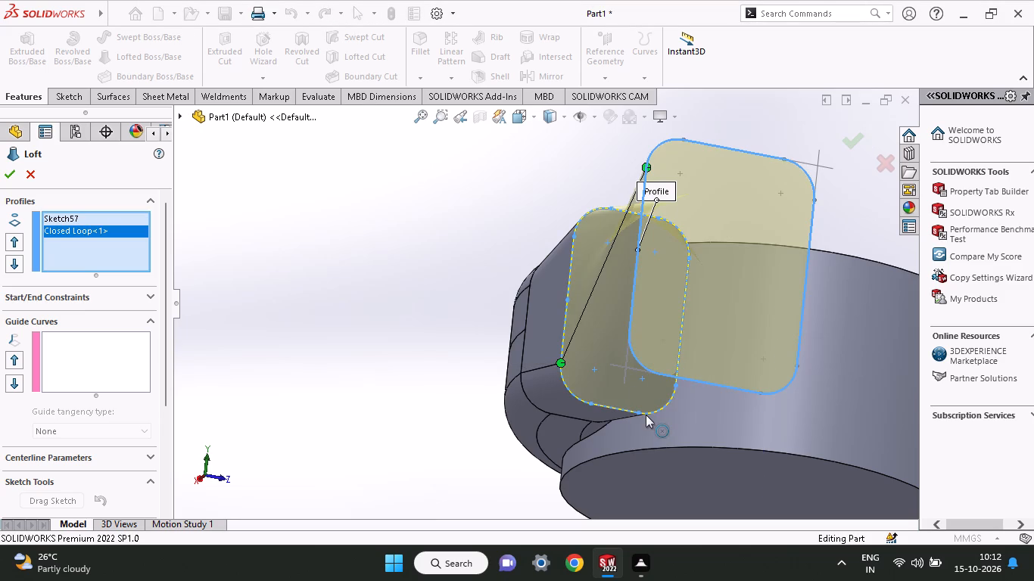
pyautogui.moveTo(615, 405); pyautogui.dragTo(671, 443, button='middle')
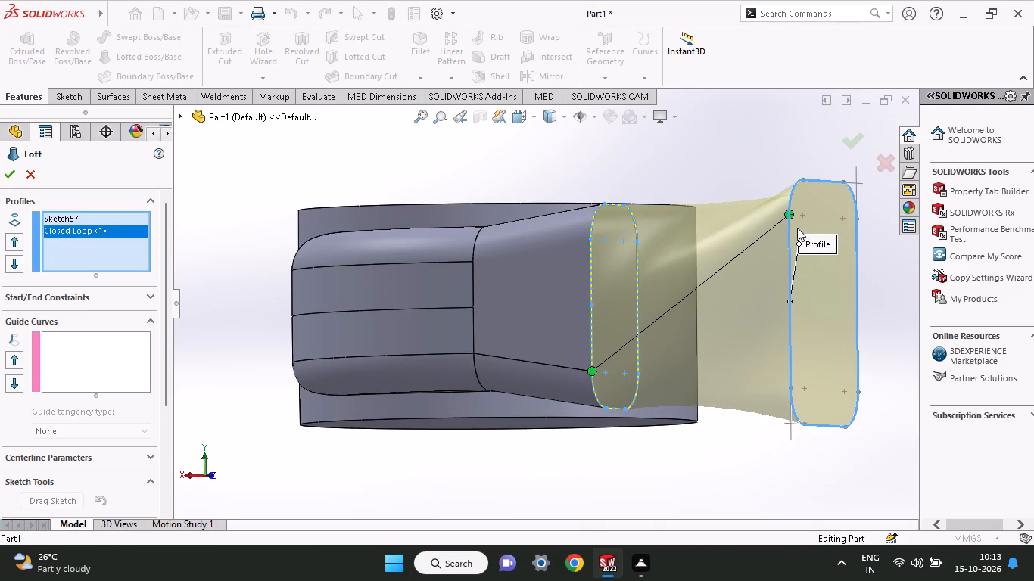
pyautogui.moveTo(793, 216); pyautogui.dragTo(793, 230)
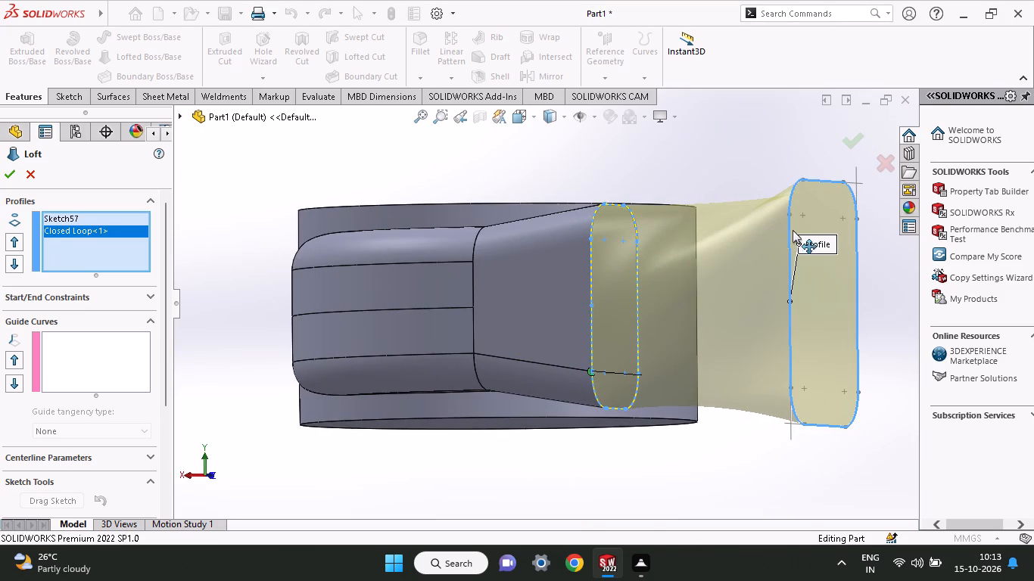
pyautogui.moveTo(793, 230); pyautogui.dragTo(797, 354)
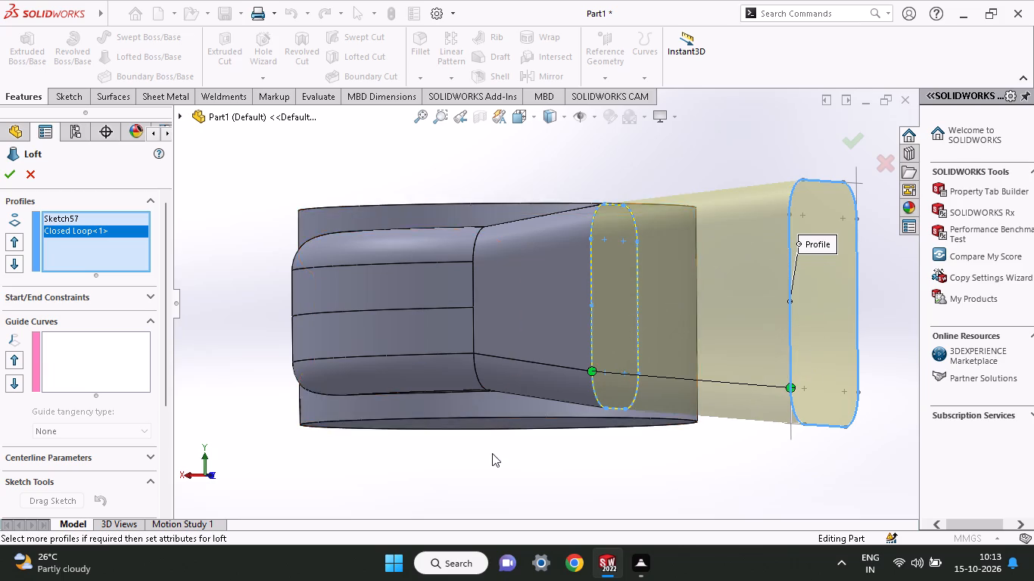
pyautogui.moveTo(492, 454); pyautogui.dragTo(416, 427, button='middle')
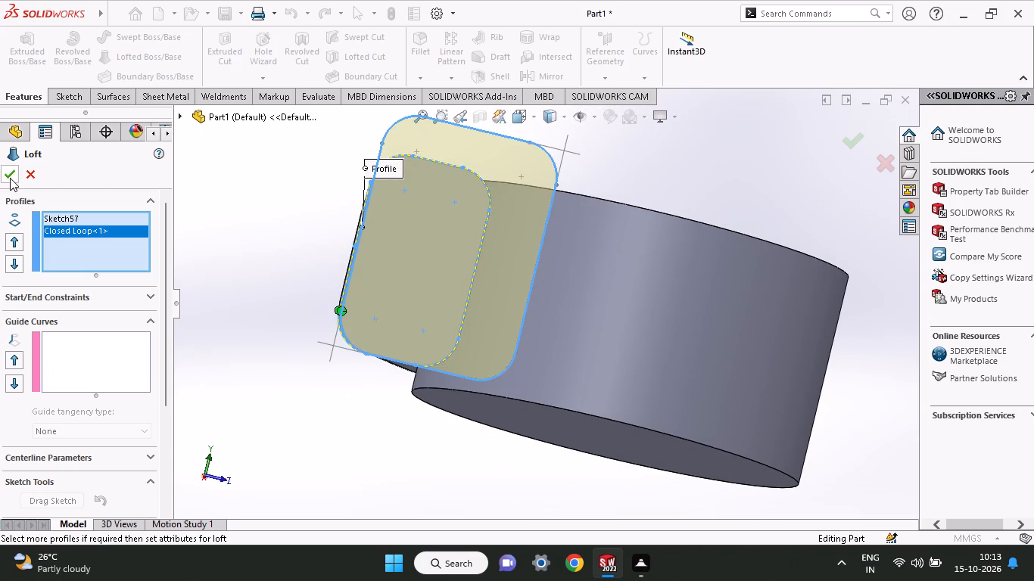
pyautogui.click(10, 178)
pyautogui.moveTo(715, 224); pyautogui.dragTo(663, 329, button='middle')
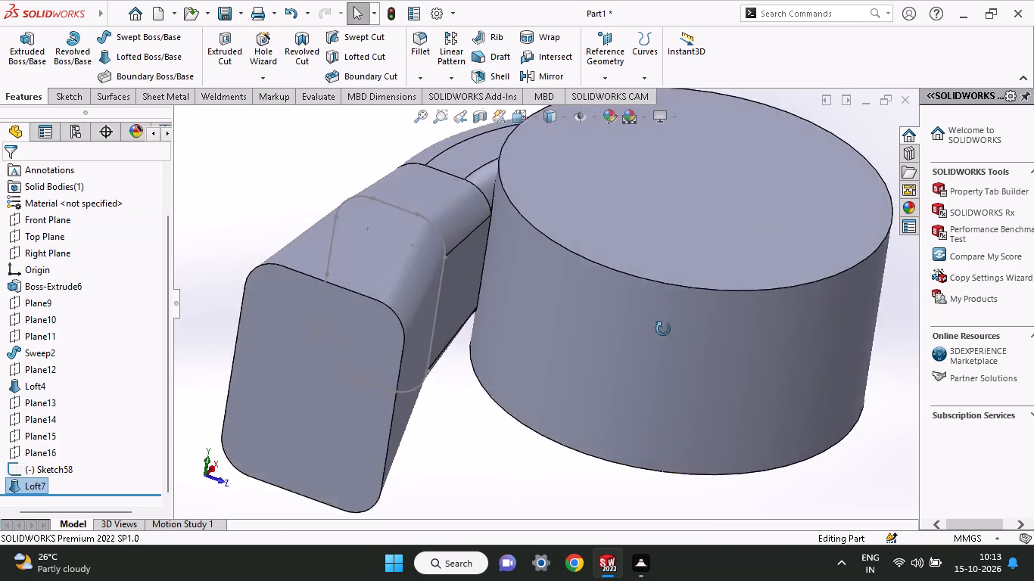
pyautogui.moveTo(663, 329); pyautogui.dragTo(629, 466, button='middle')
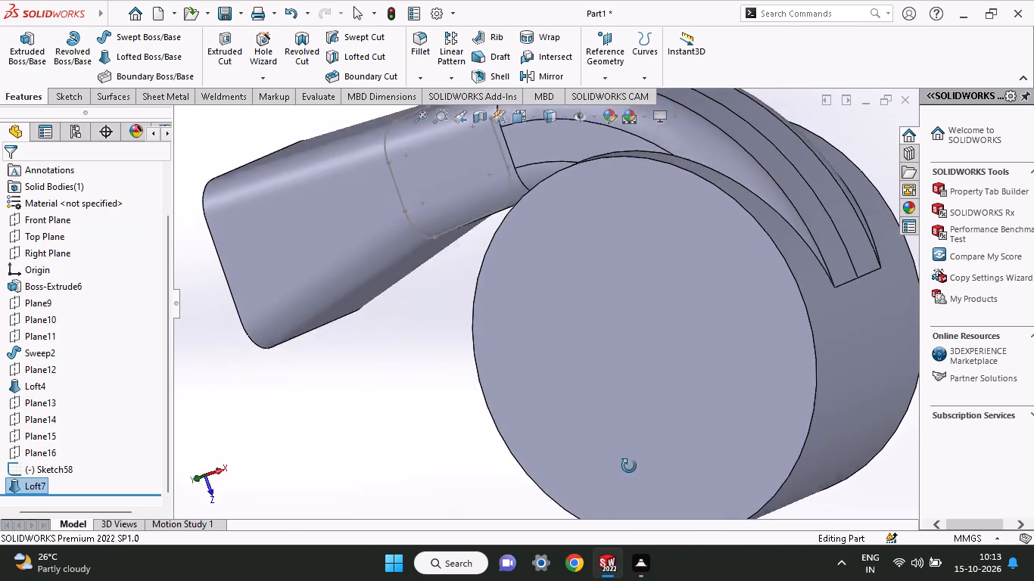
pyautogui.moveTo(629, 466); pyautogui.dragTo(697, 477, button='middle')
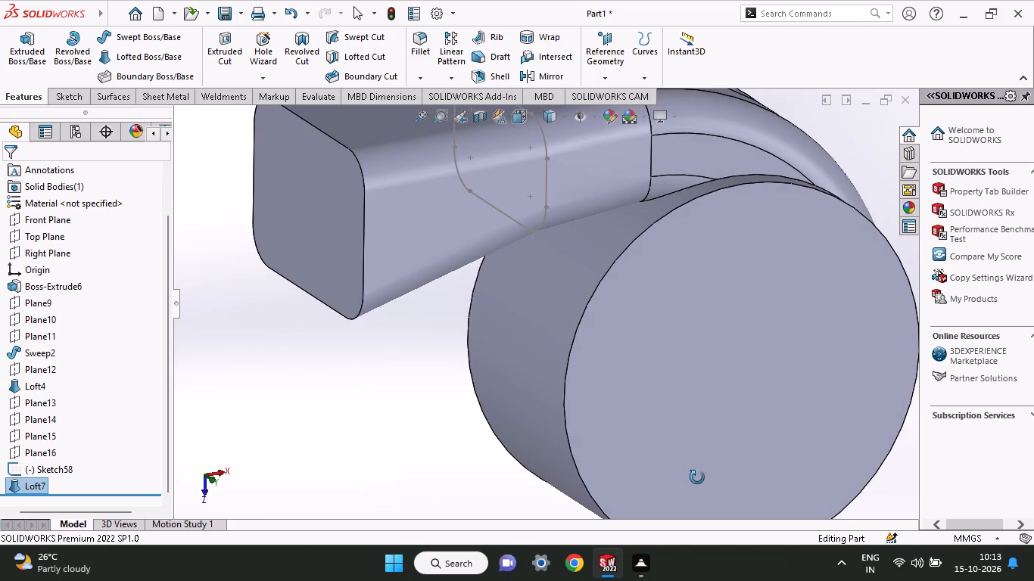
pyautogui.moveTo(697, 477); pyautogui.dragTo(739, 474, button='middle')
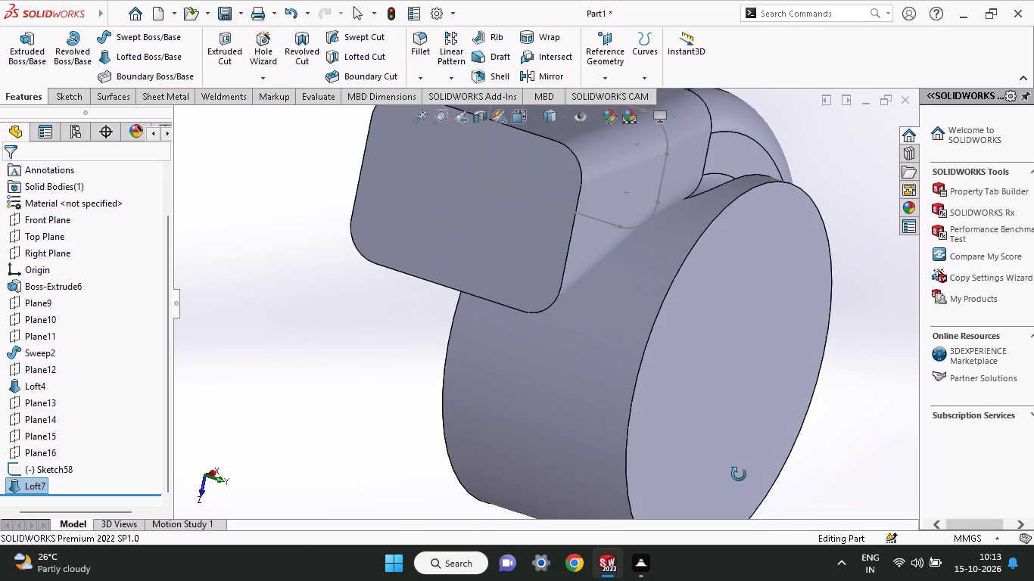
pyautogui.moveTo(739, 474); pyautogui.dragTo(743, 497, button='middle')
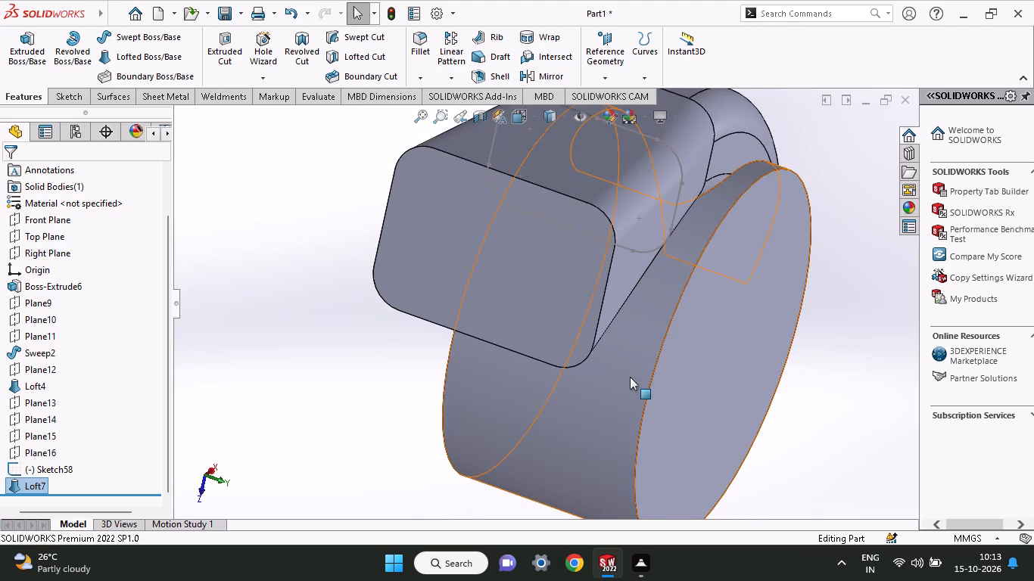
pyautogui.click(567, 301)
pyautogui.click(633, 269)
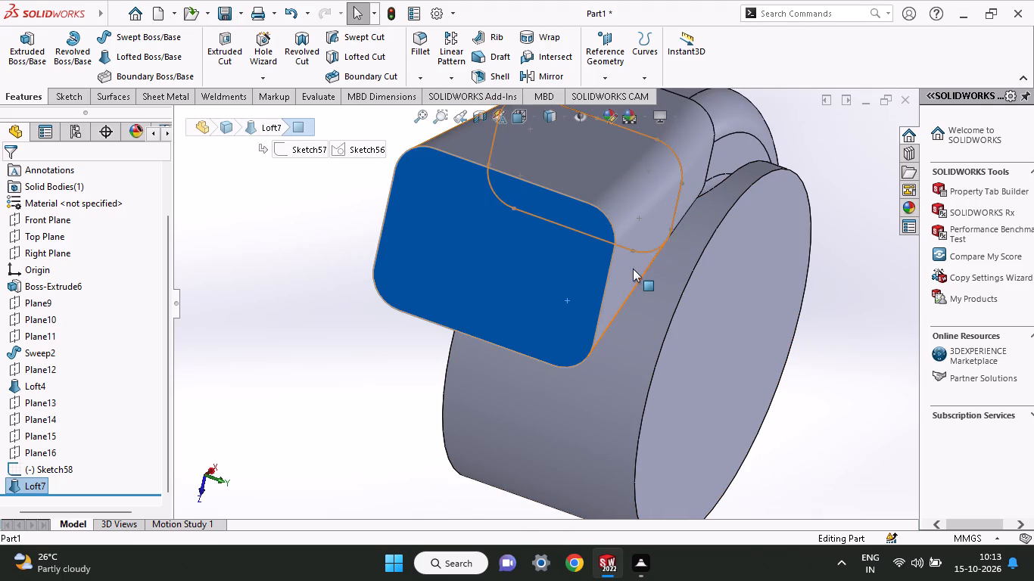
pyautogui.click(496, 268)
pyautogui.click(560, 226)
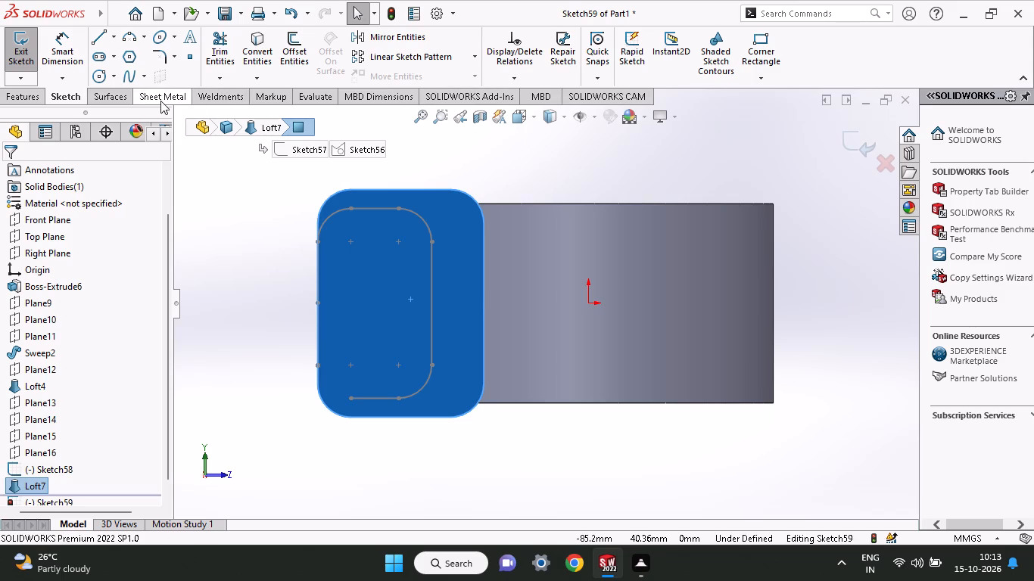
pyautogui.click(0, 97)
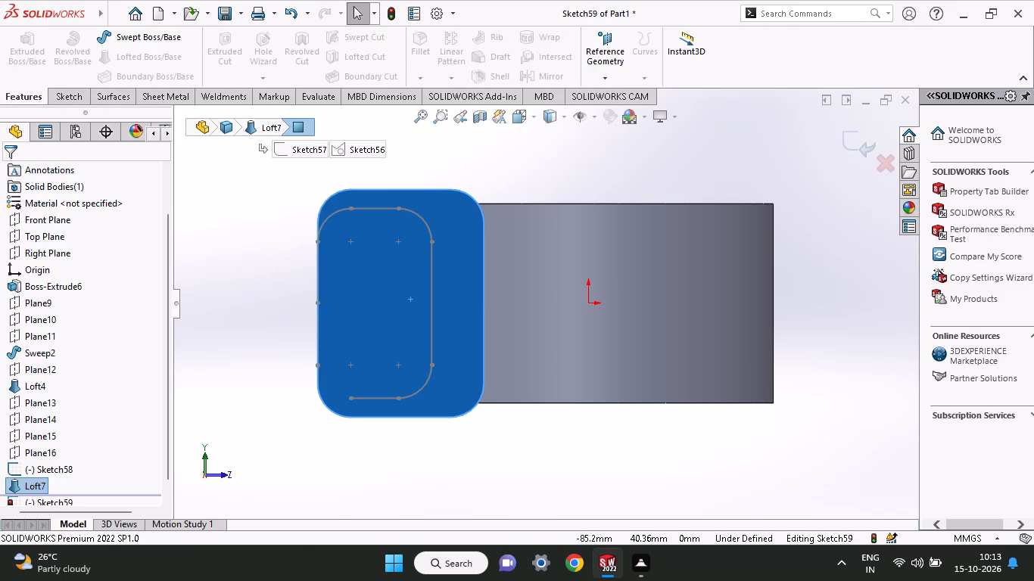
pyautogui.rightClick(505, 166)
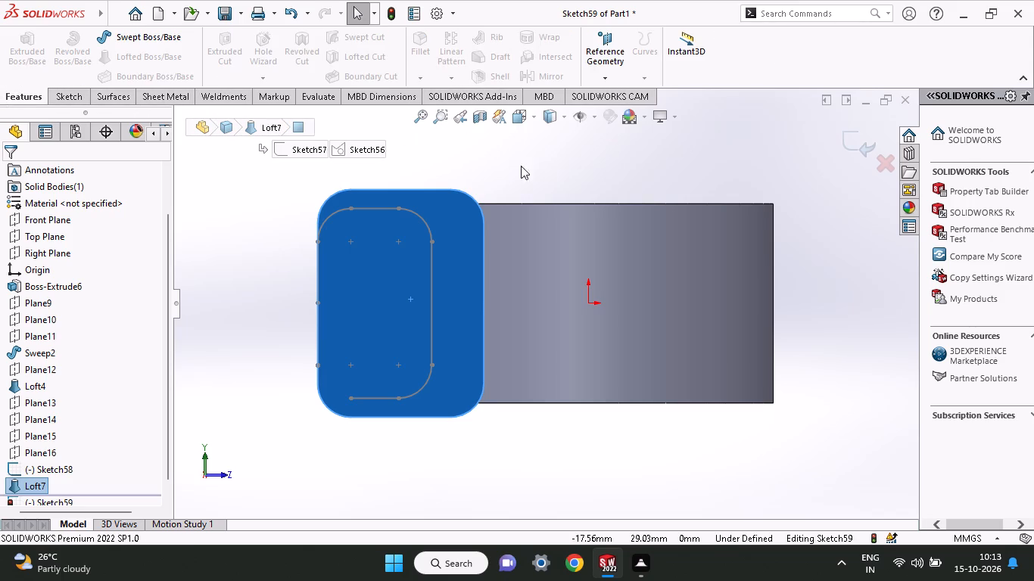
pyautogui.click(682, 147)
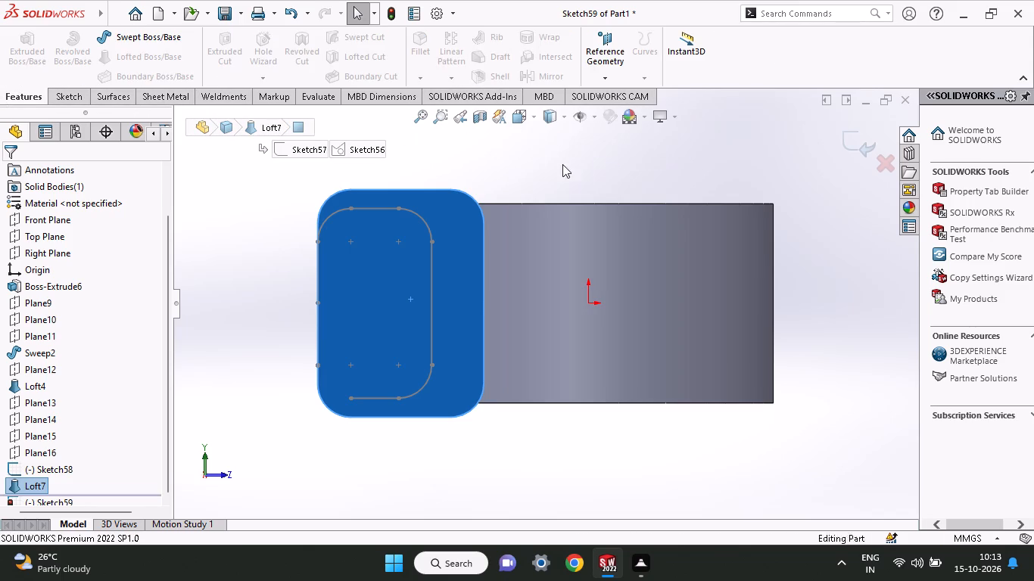
# Shell the body to a 1 mm thickness, removing the new loft's rounded-rectangle end face and one flat circular face of the cylinder.
pyautogui.click(501, 79)
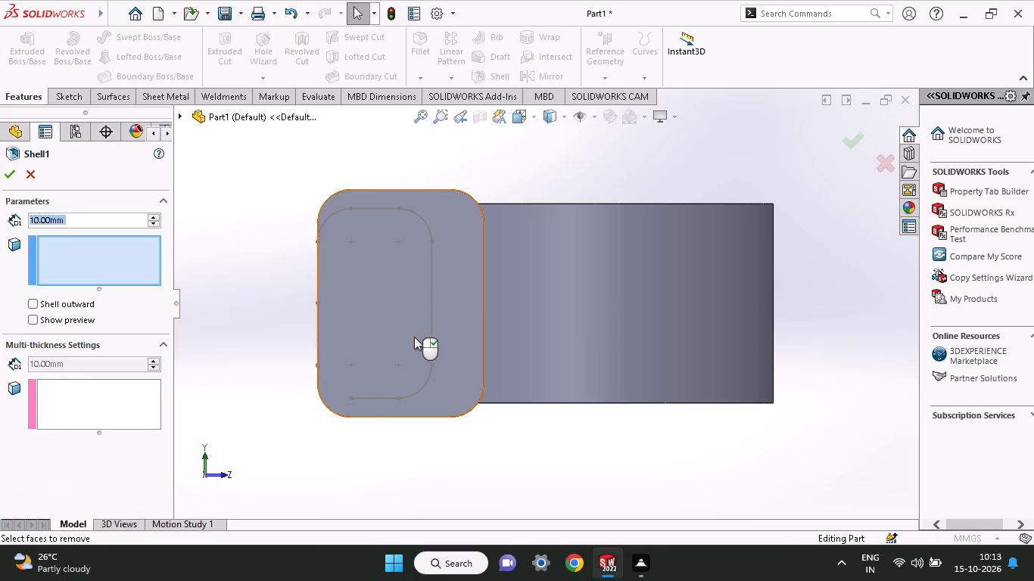
pyautogui.click(456, 270)
pyautogui.moveTo(562, 198); pyautogui.dragTo(553, 286, button='middle')
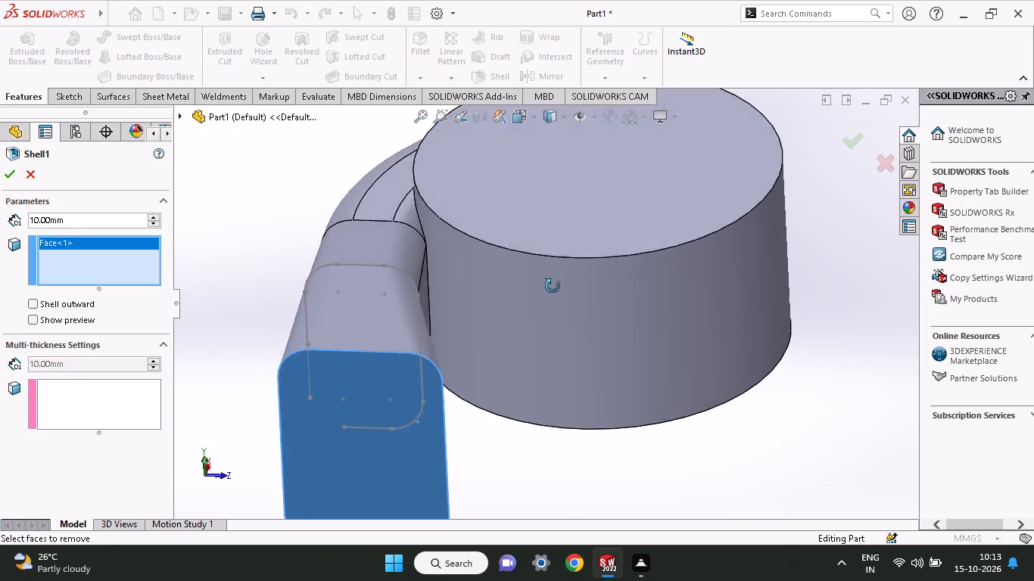
pyautogui.moveTo(553, 286); pyautogui.dragTo(532, 353, button='middle')
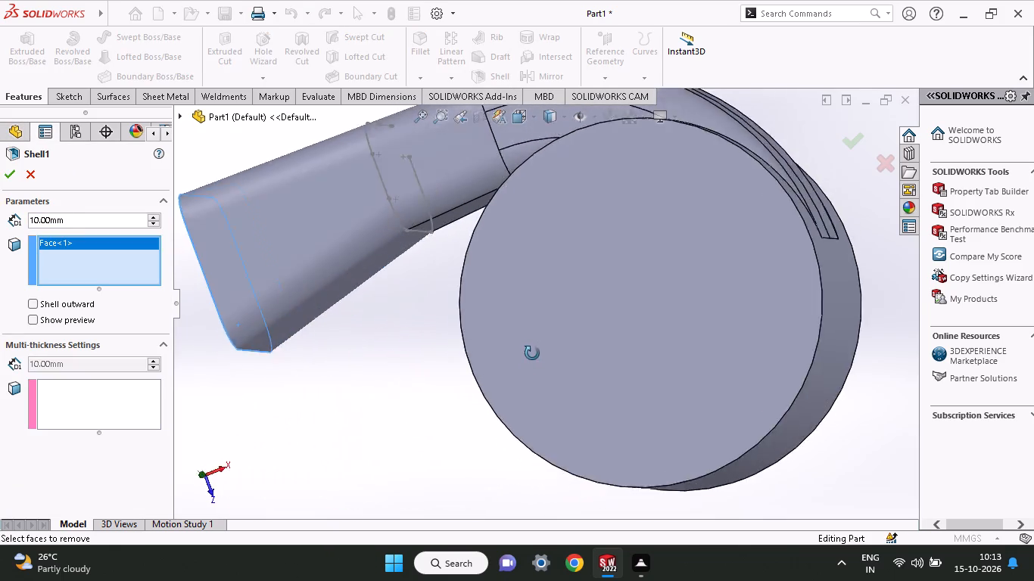
pyautogui.moveTo(532, 353); pyautogui.dragTo(562, 390, button='middle')
pyautogui.click(668, 295)
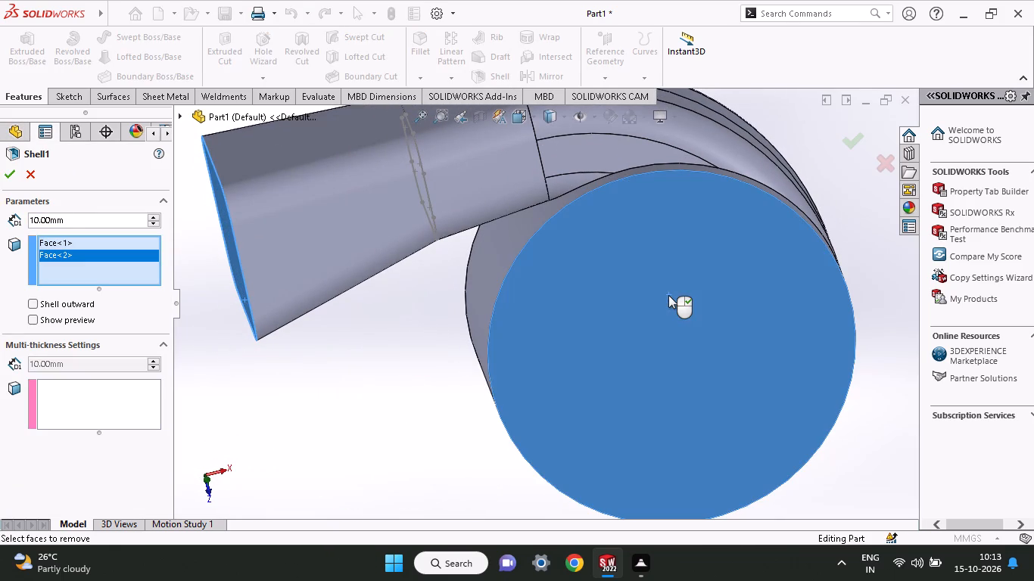
pyautogui.moveTo(103, 222); pyautogui.dragTo(0, 228)
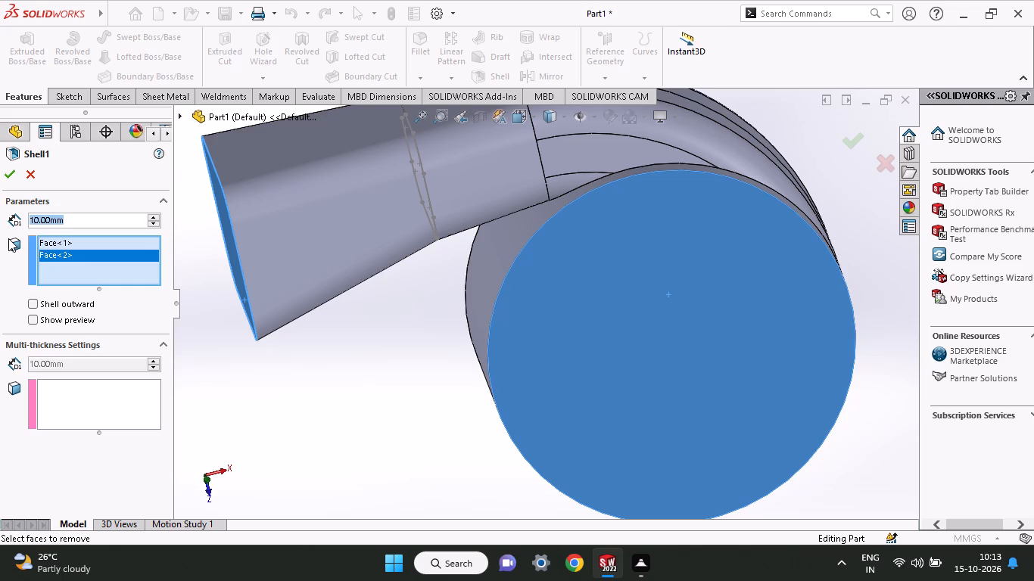
pyautogui.press('1')
pyautogui.press('Return')
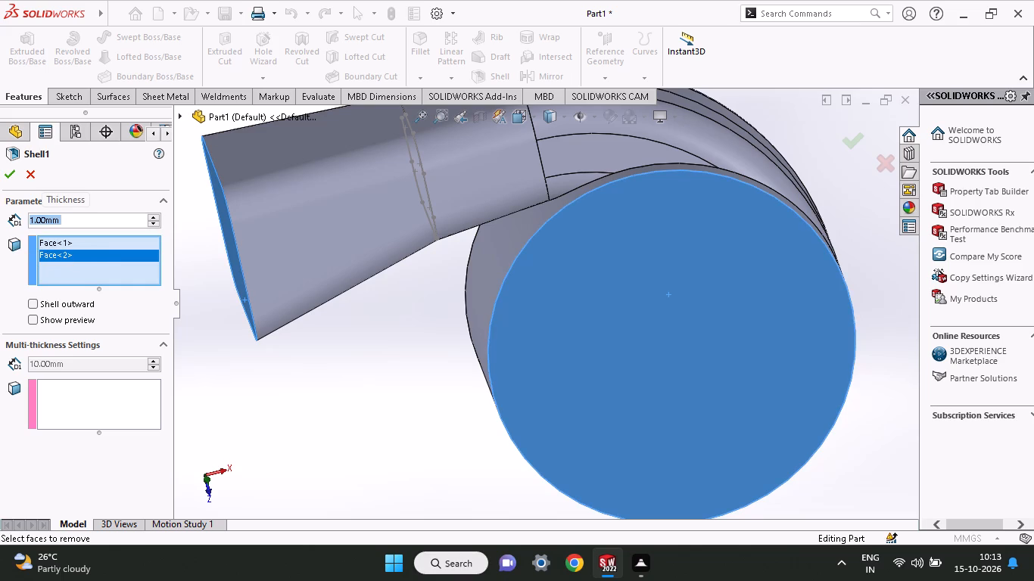
pyautogui.moveTo(346, 416); pyautogui.dragTo(399, 418, button='middle')
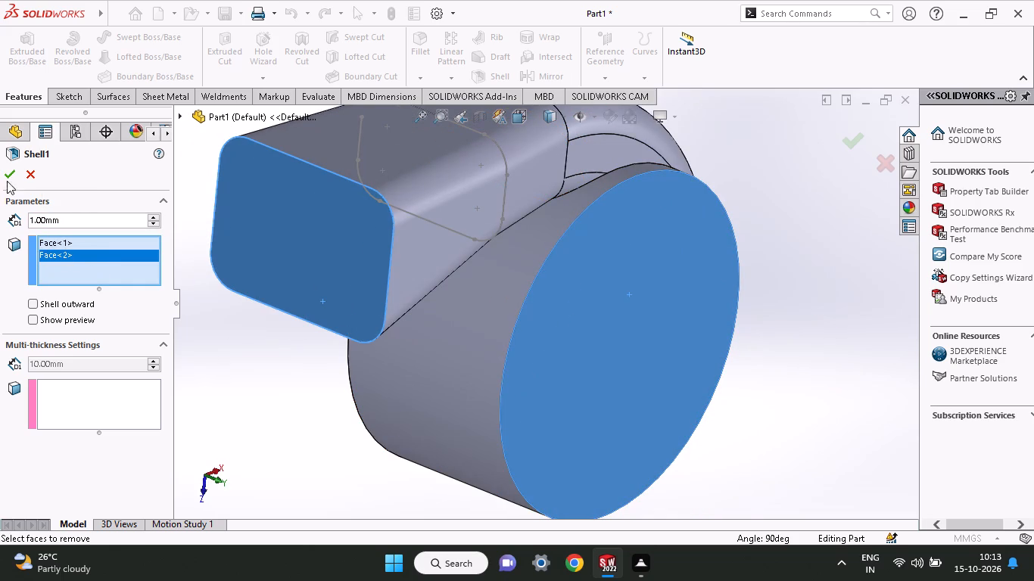
pyautogui.click(0, 177)
pyautogui.click(6, 177)
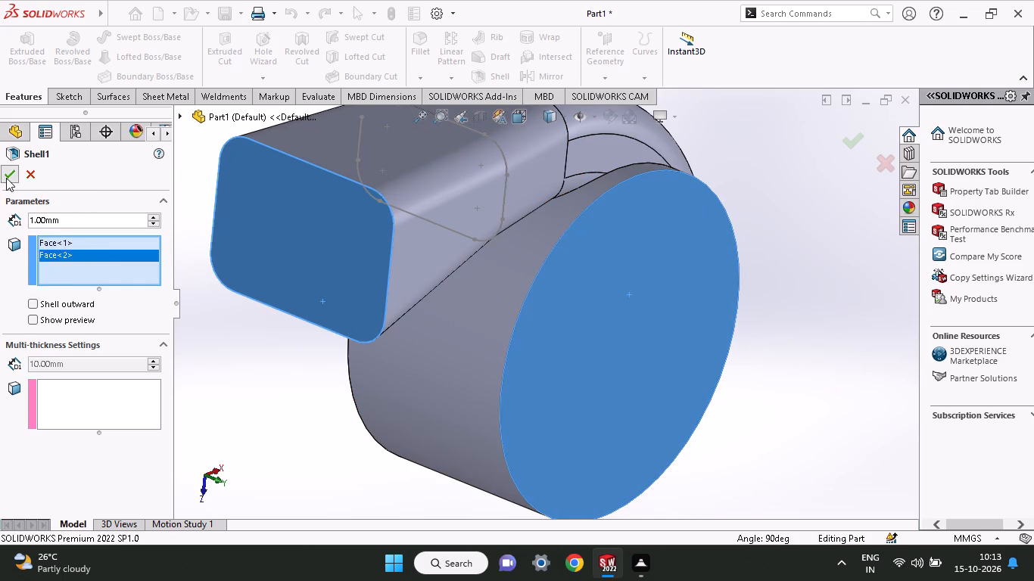
# Examine the shelled cylinder and duct from all sides, including the openings and the interior passage between them.
pyautogui.moveTo(282, 405); pyautogui.dragTo(310, 389, button='middle')
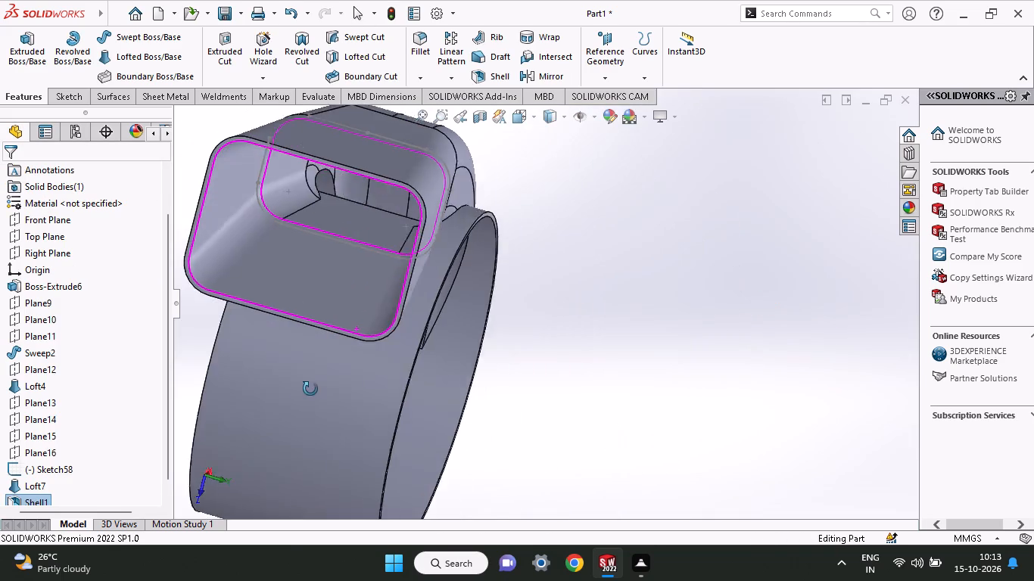
pyautogui.moveTo(310, 389); pyautogui.dragTo(207, 411, button='middle')
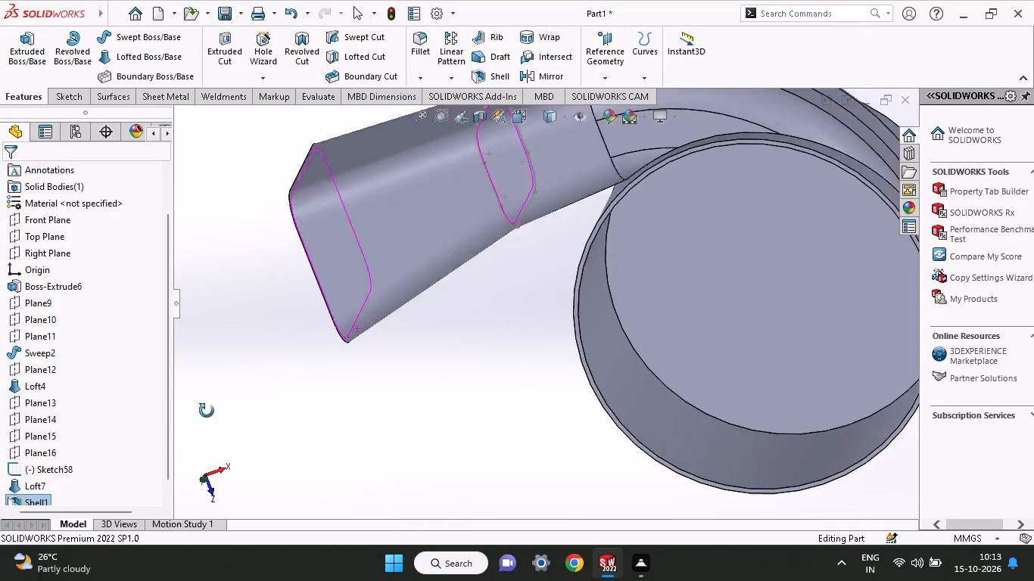
pyautogui.moveTo(207, 411); pyautogui.dragTo(159, 465, button='middle')
pyautogui.moveTo(545, 379); pyautogui.dragTo(540, 353, button='middle')
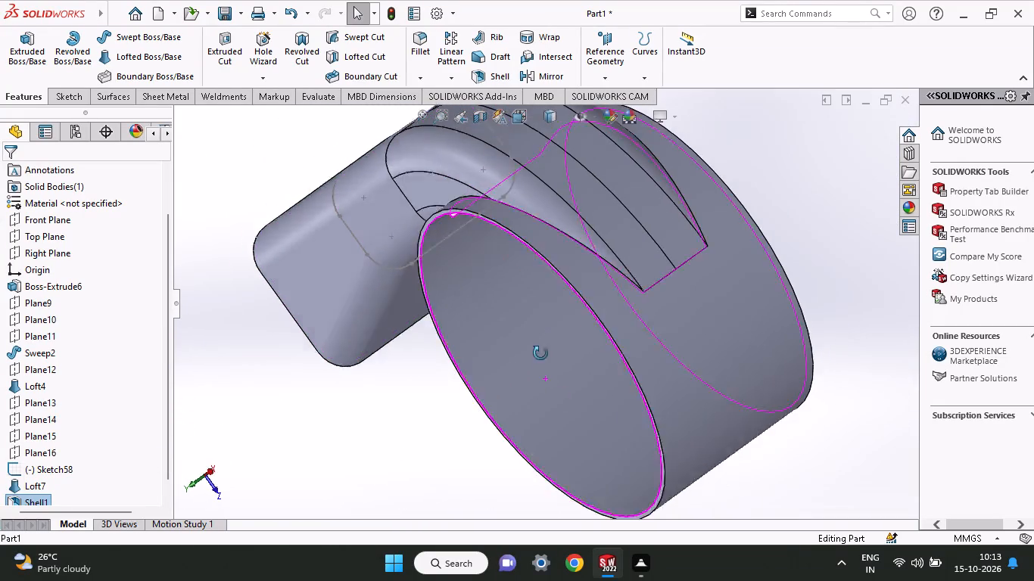
pyautogui.moveTo(540, 353); pyautogui.dragTo(537, 197, button='middle')
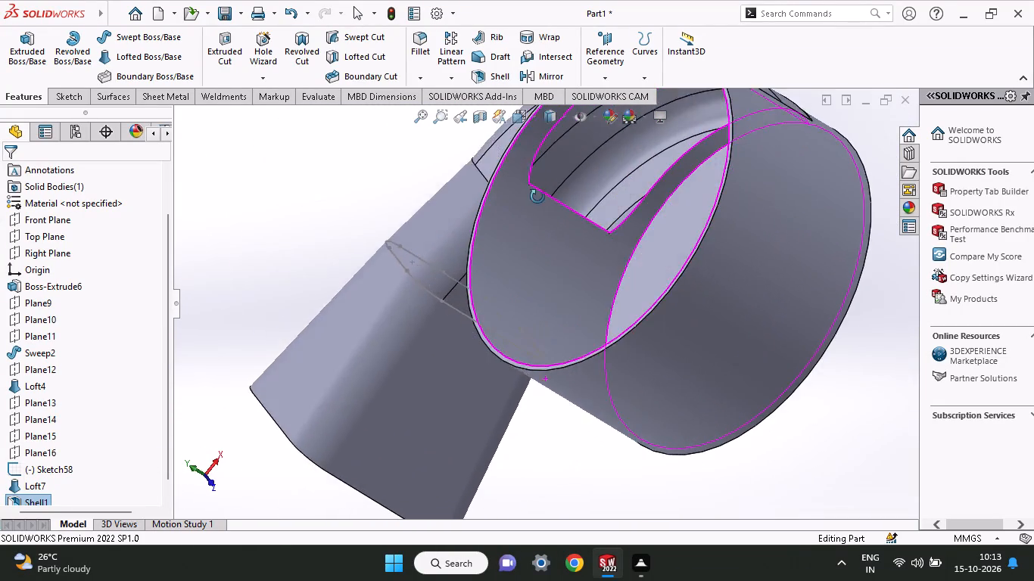
pyautogui.moveTo(537, 197); pyautogui.dragTo(491, 492, button='middle')
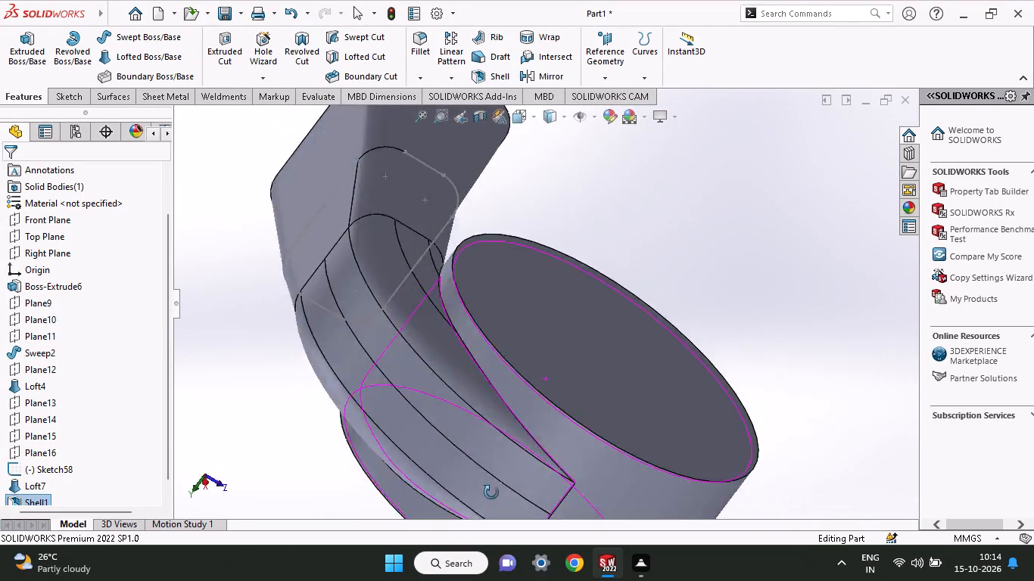
pyautogui.moveTo(491, 492); pyautogui.dragTo(781, 435, button='middle')
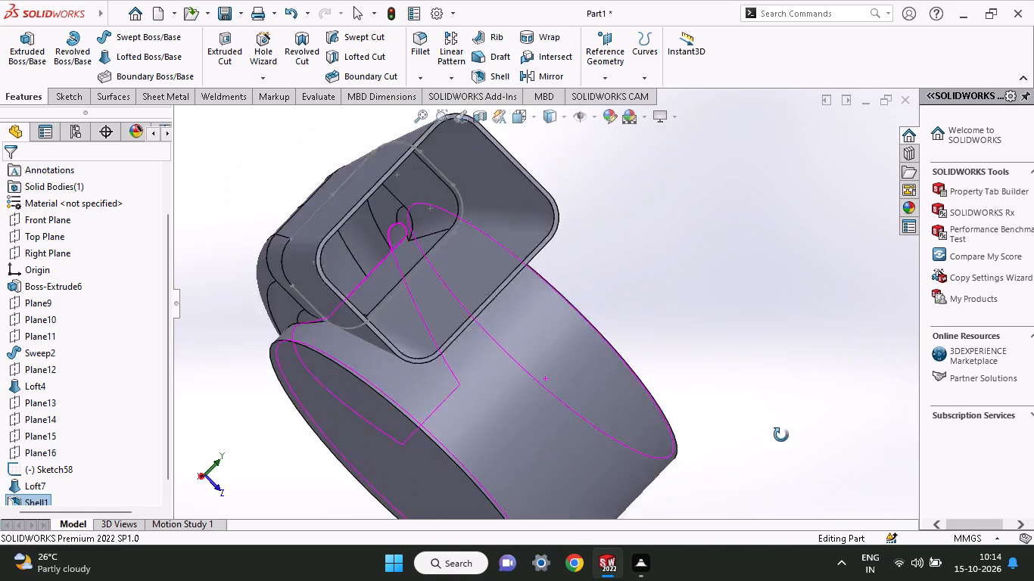
pyautogui.moveTo(781, 435); pyautogui.dragTo(710, 580, button='middle')
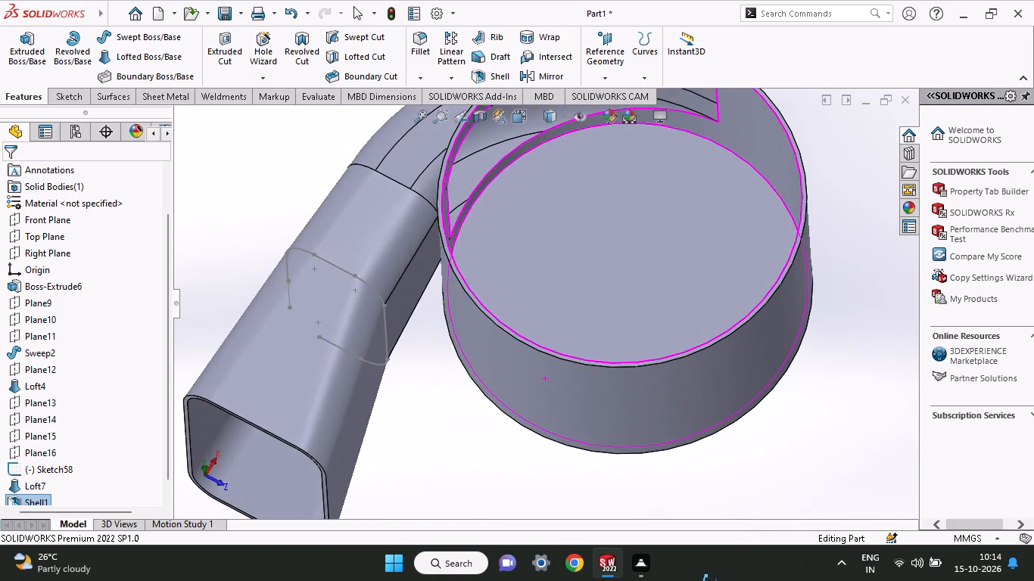
pyautogui.moveTo(710, 580); pyautogui.dragTo(740, 431, button='middle')
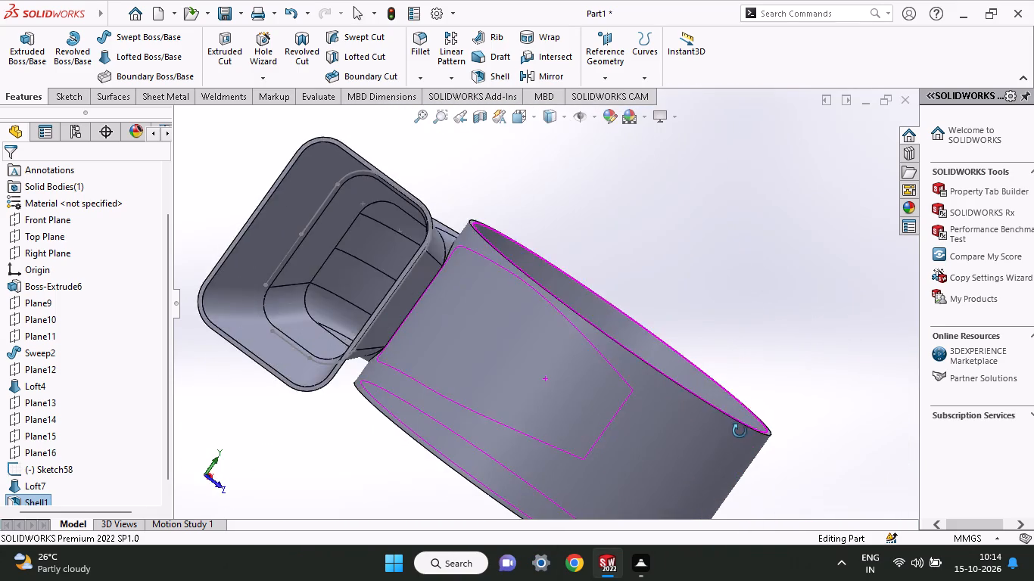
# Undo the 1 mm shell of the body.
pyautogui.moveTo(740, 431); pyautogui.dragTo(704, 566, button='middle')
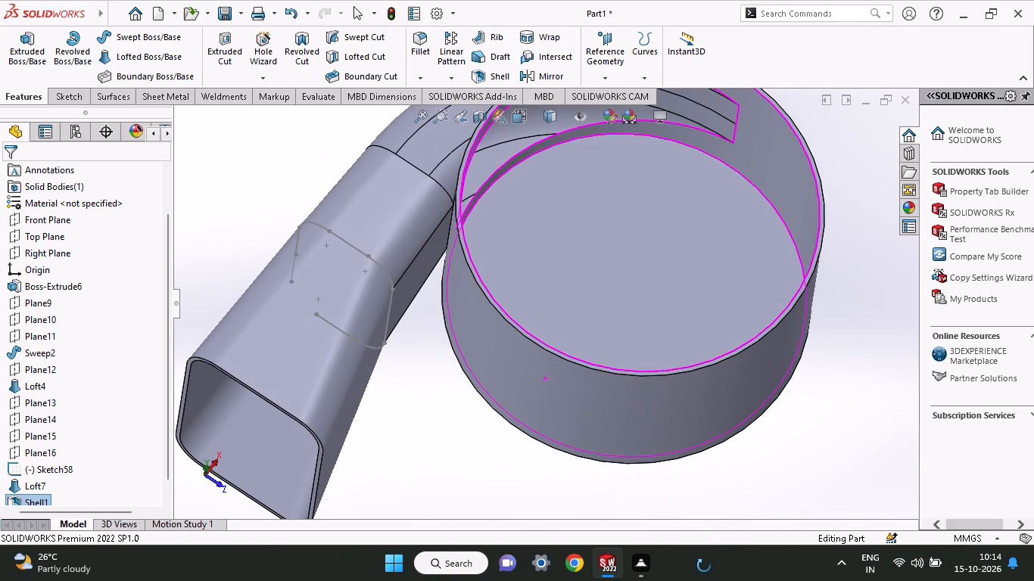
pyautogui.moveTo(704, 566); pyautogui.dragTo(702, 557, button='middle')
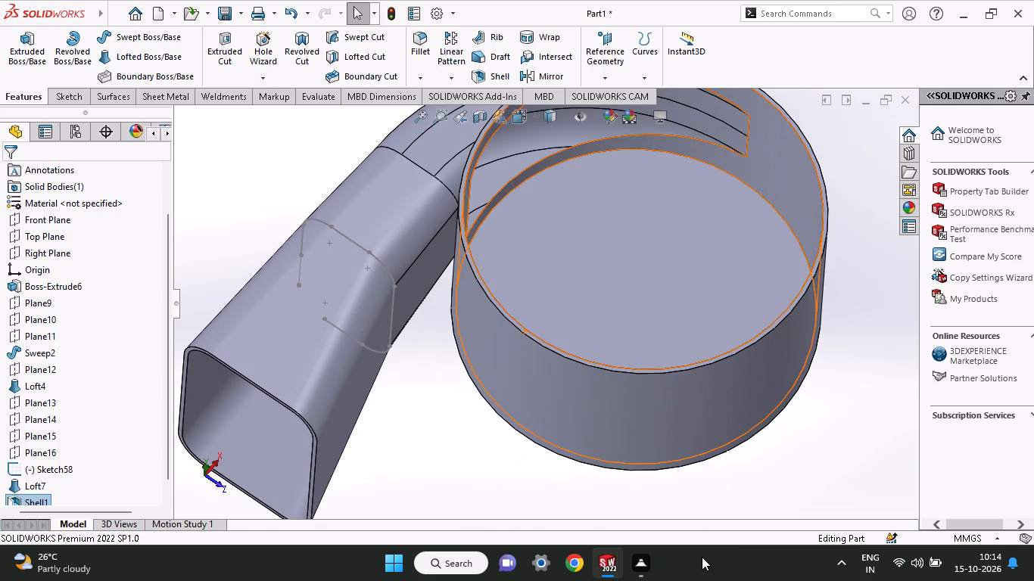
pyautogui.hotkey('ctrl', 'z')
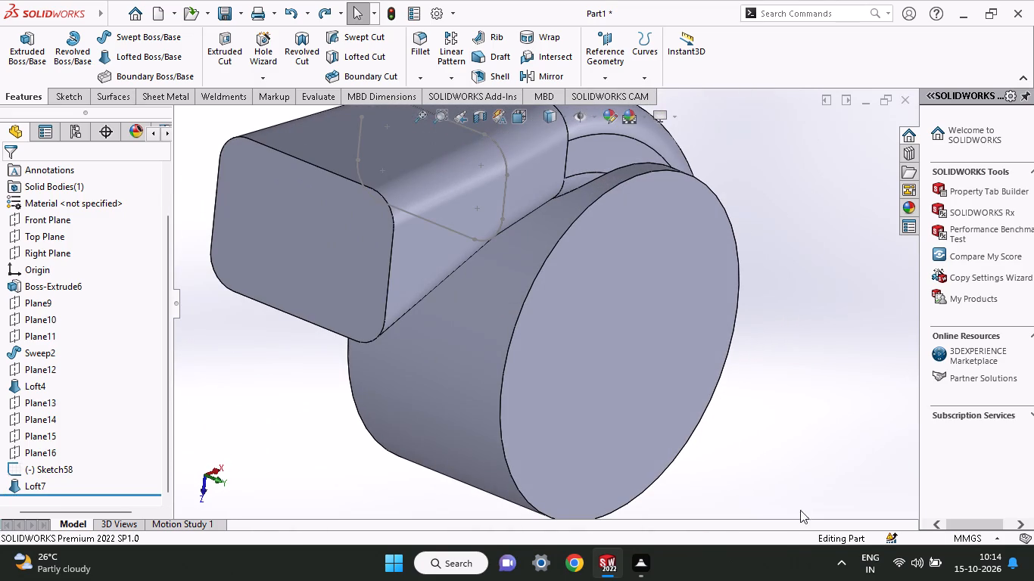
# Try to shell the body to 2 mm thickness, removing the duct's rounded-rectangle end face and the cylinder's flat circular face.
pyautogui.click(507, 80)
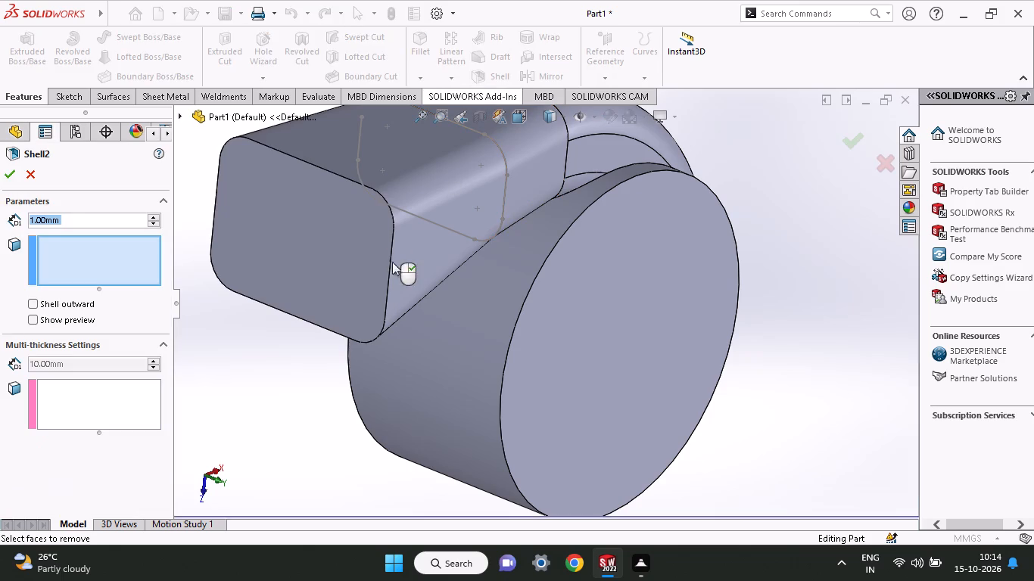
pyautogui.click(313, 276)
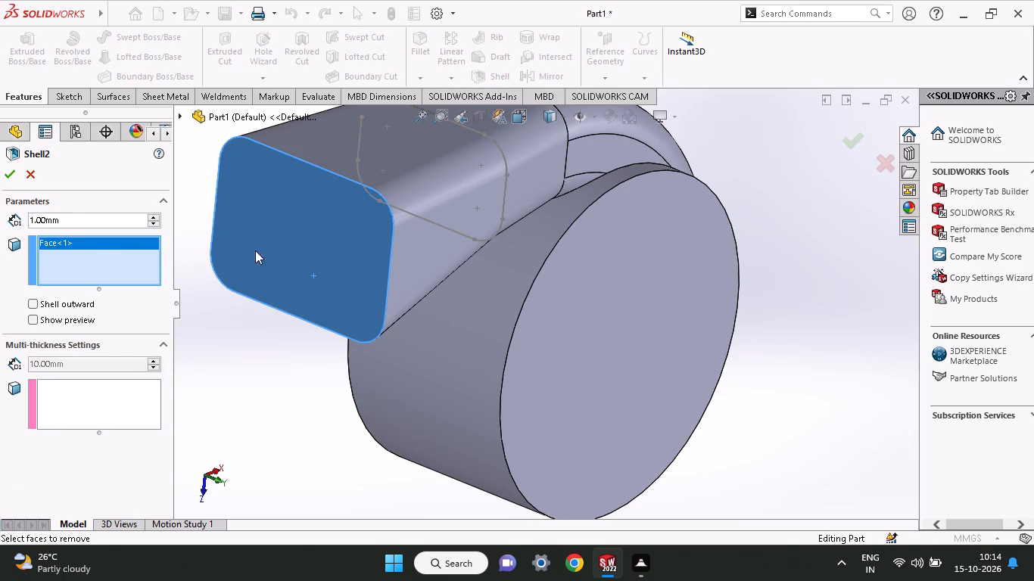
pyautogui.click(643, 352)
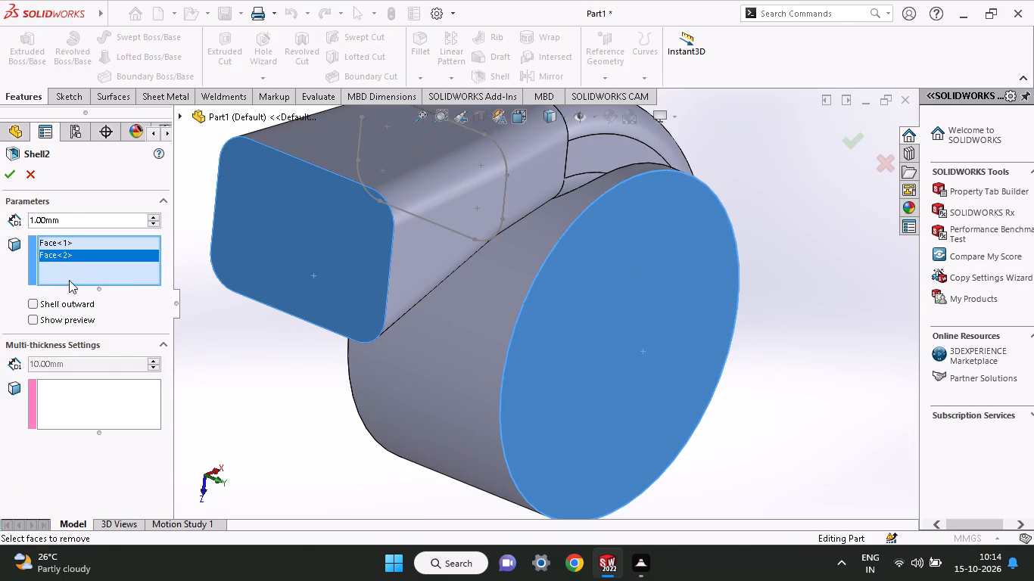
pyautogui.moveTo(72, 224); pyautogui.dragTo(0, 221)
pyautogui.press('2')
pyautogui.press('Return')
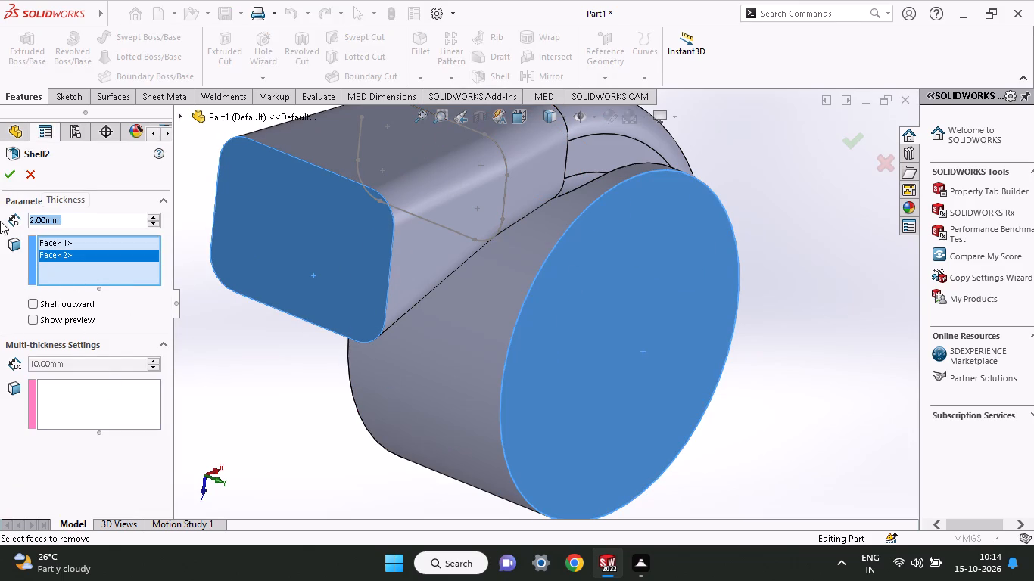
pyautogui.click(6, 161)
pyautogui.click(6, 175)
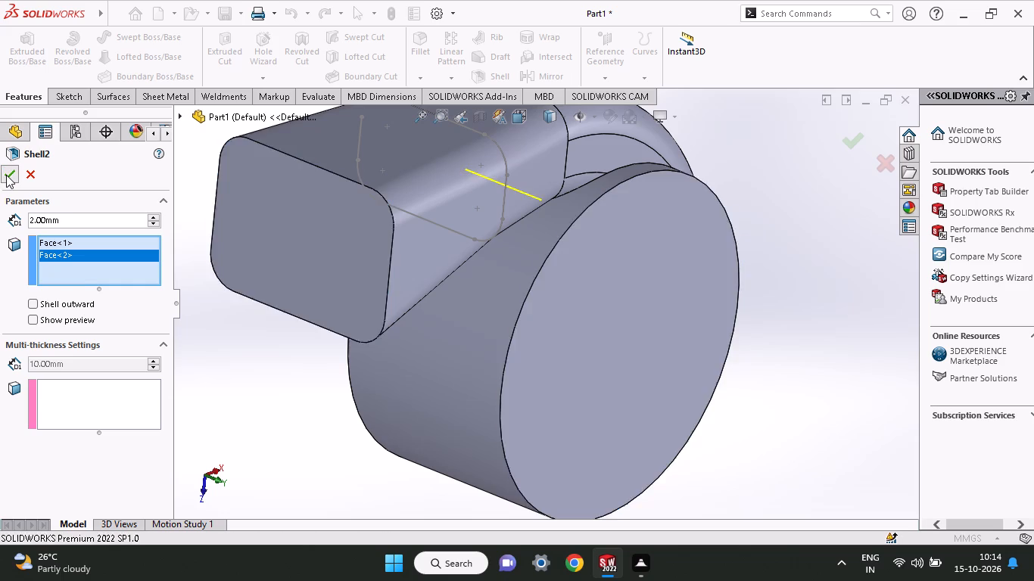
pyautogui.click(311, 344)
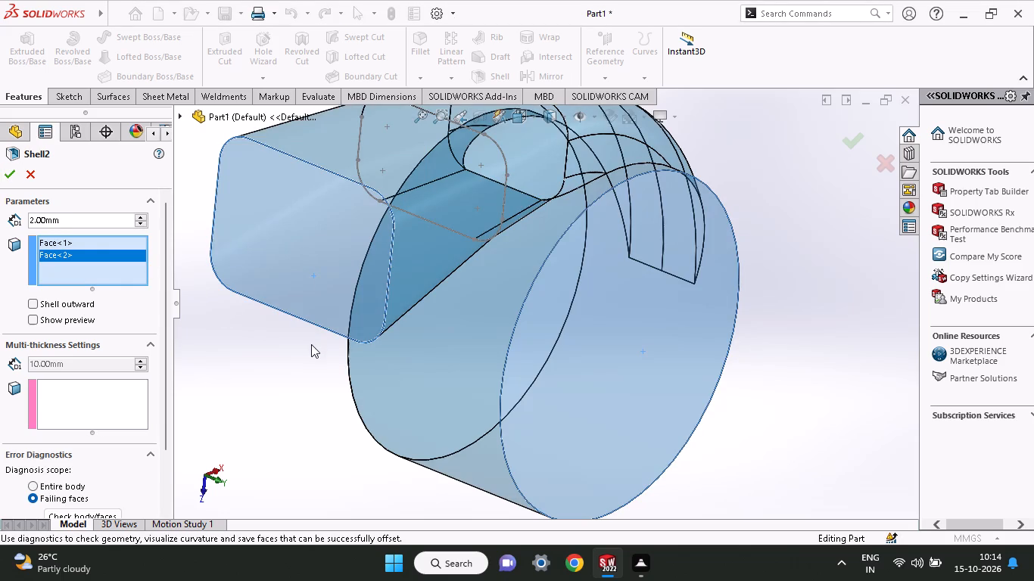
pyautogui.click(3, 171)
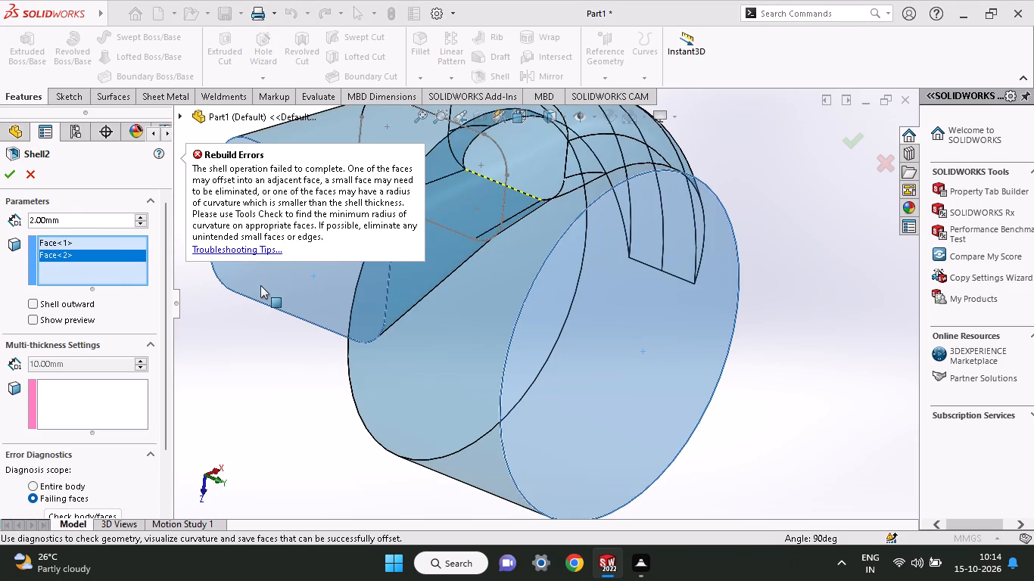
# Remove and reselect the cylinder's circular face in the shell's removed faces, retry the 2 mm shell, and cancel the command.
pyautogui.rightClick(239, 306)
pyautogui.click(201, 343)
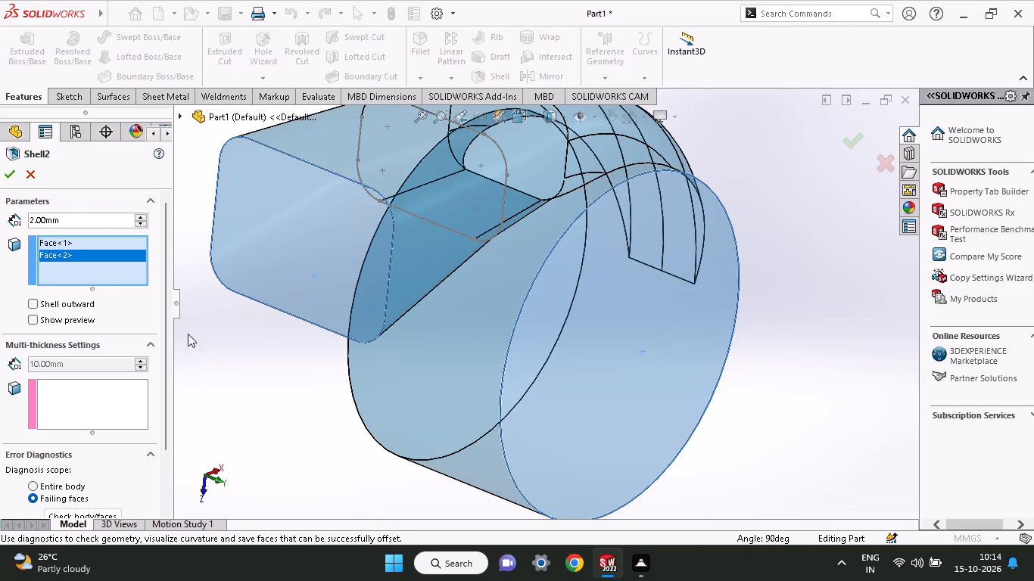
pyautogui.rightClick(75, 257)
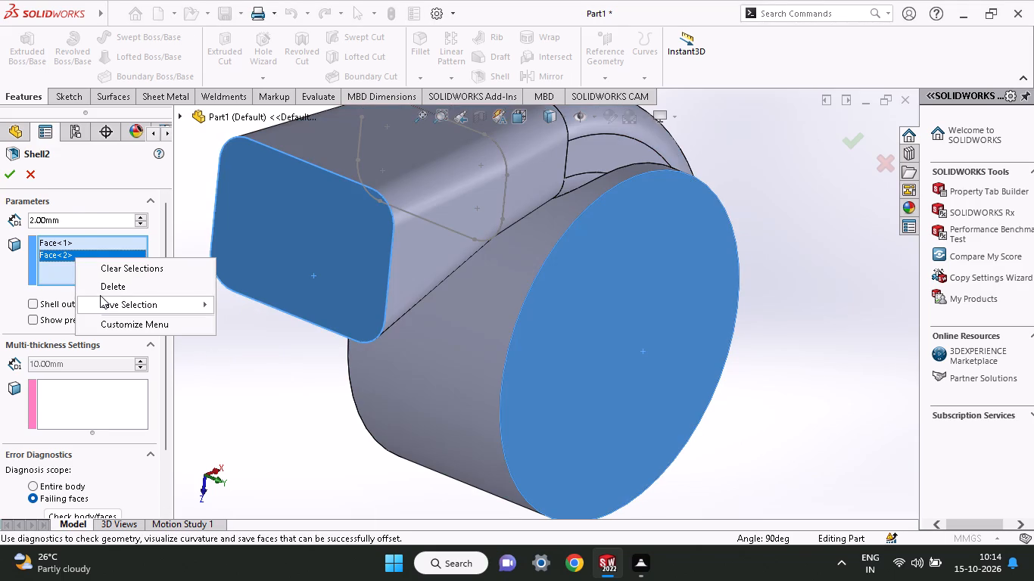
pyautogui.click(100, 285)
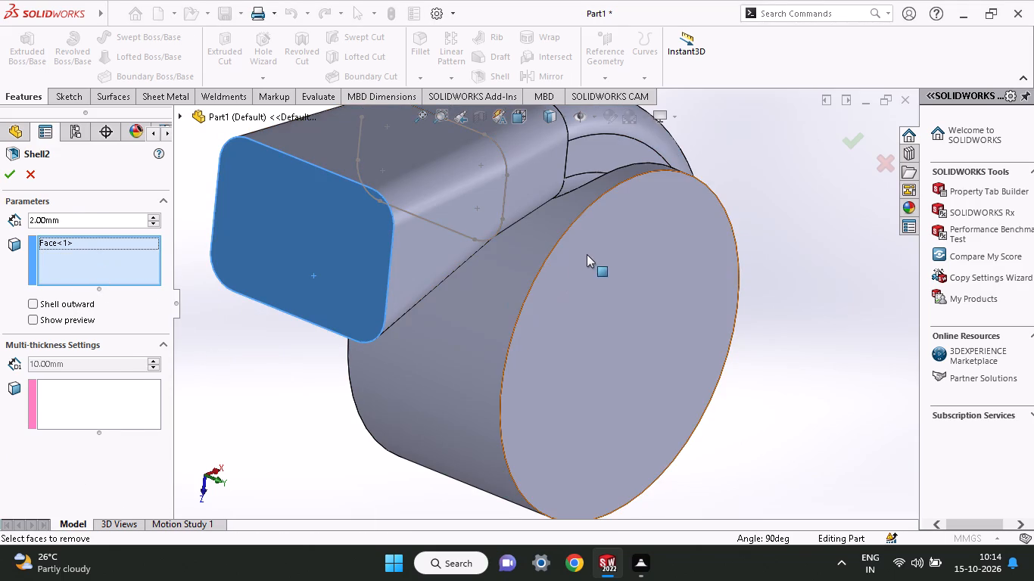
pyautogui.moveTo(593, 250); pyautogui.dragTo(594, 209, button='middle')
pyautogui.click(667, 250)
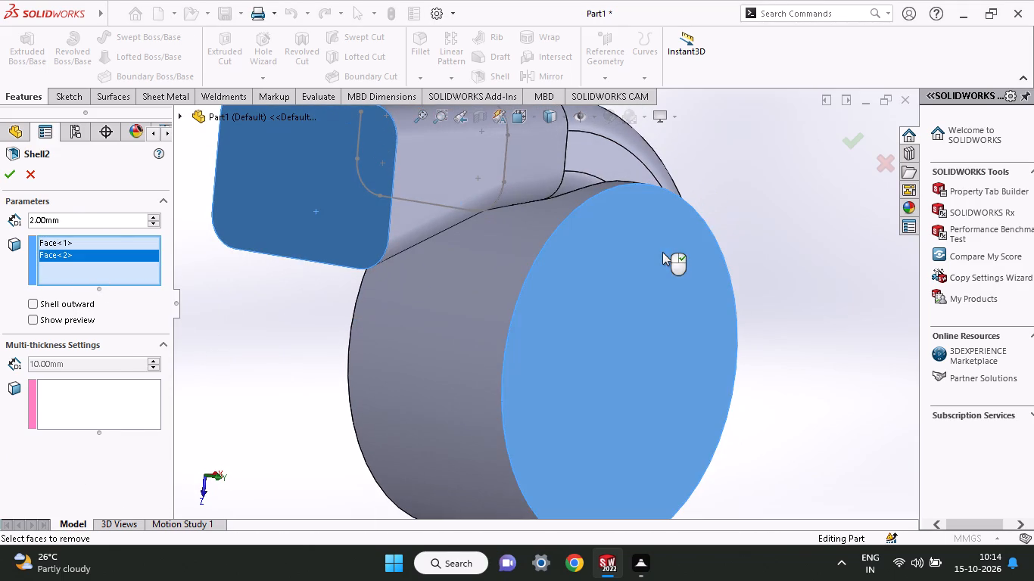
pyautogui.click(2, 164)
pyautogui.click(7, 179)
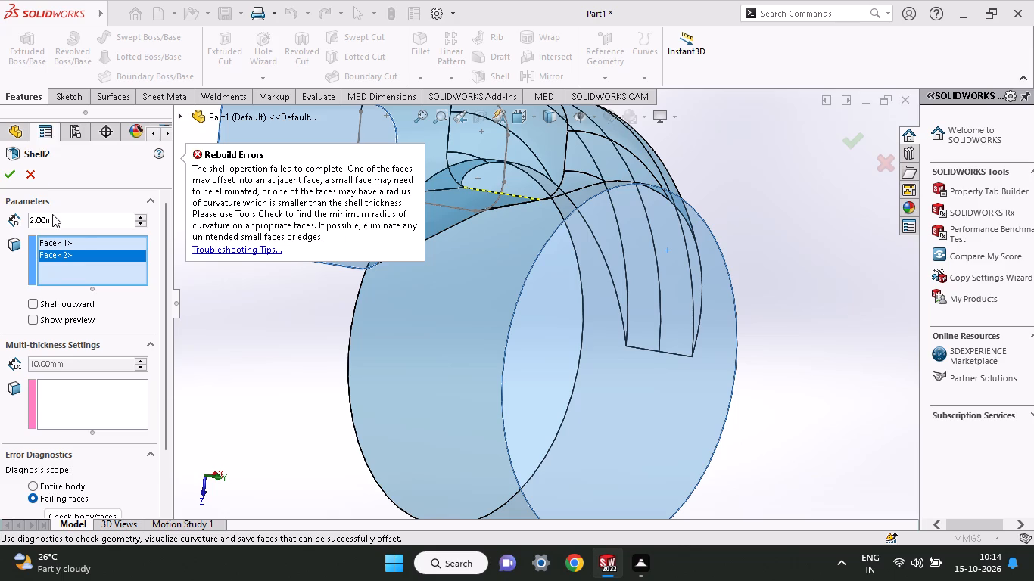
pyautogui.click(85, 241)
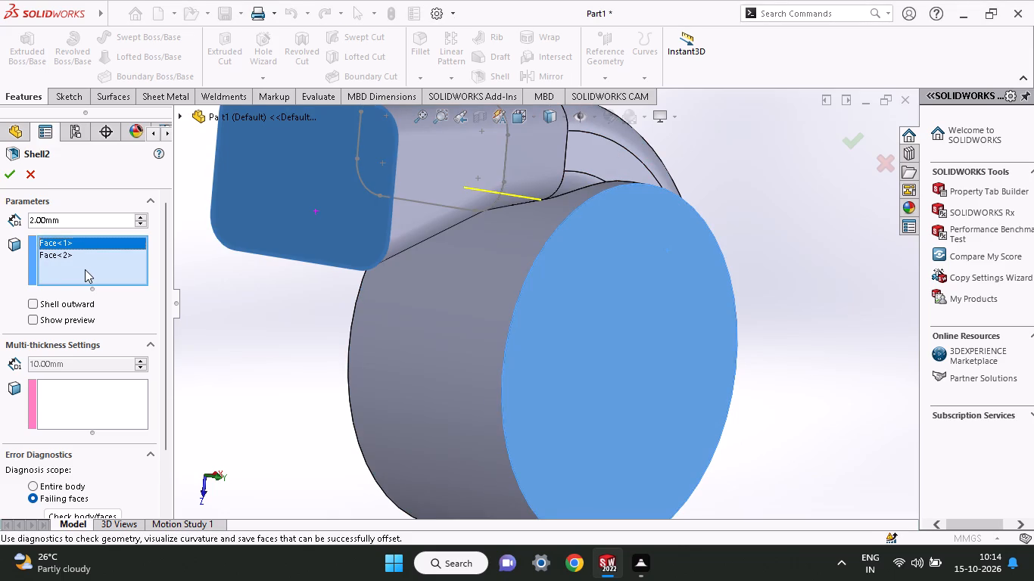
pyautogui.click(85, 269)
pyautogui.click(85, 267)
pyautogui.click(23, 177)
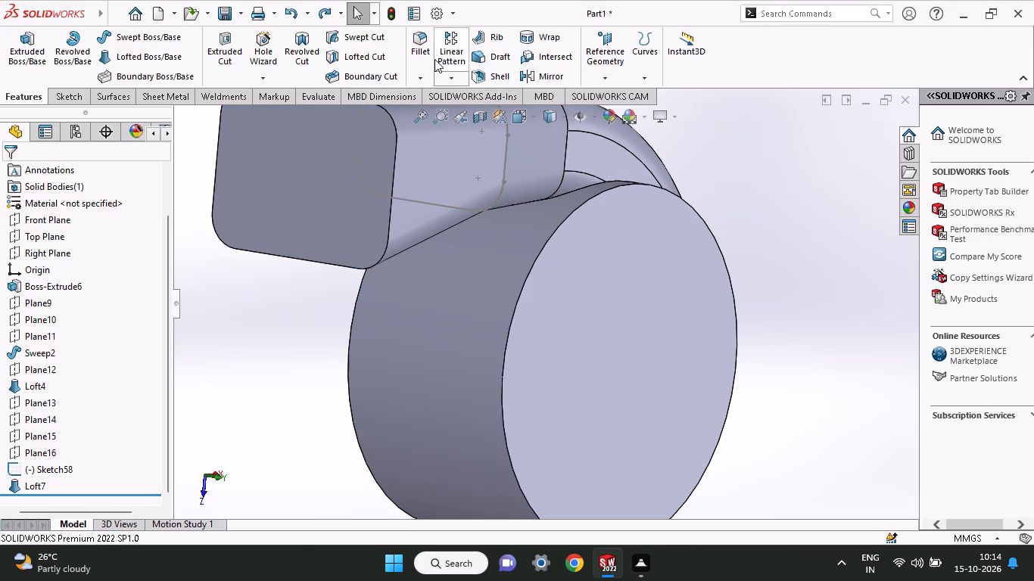
# Shell the body to 1 mm thickness, removing the duct's rounded-rectangle end face and the cylinder's flat circular face.
pyautogui.click(497, 75)
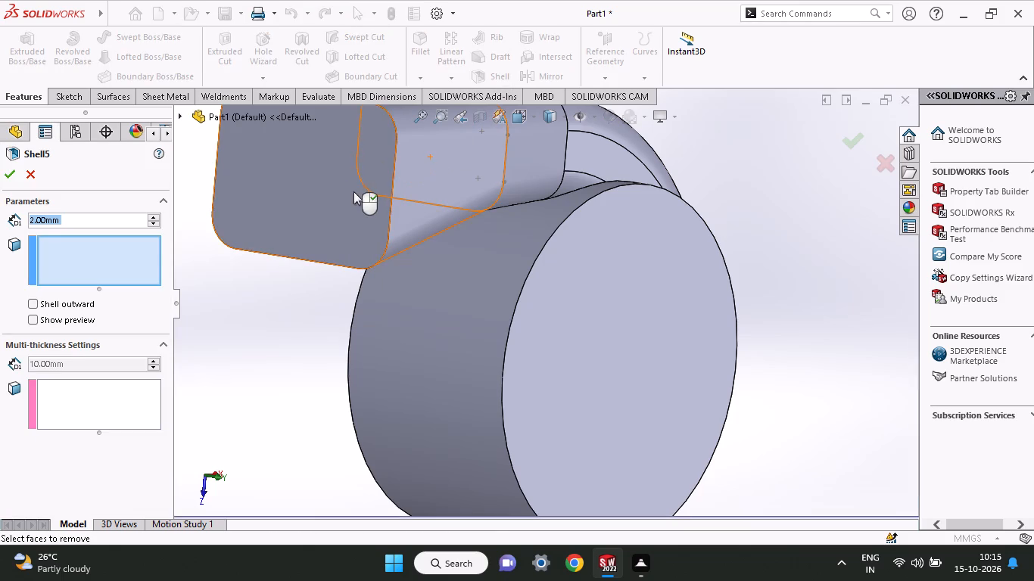
pyautogui.click(353, 191)
pyautogui.click(570, 333)
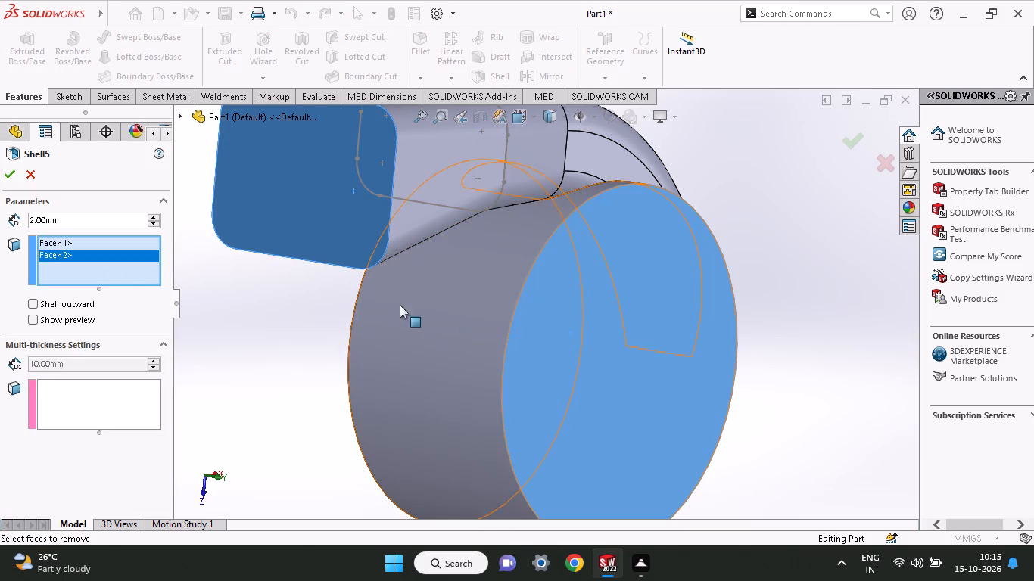
pyautogui.moveTo(117, 218); pyautogui.dragTo(0, 216)
pyautogui.press('1')
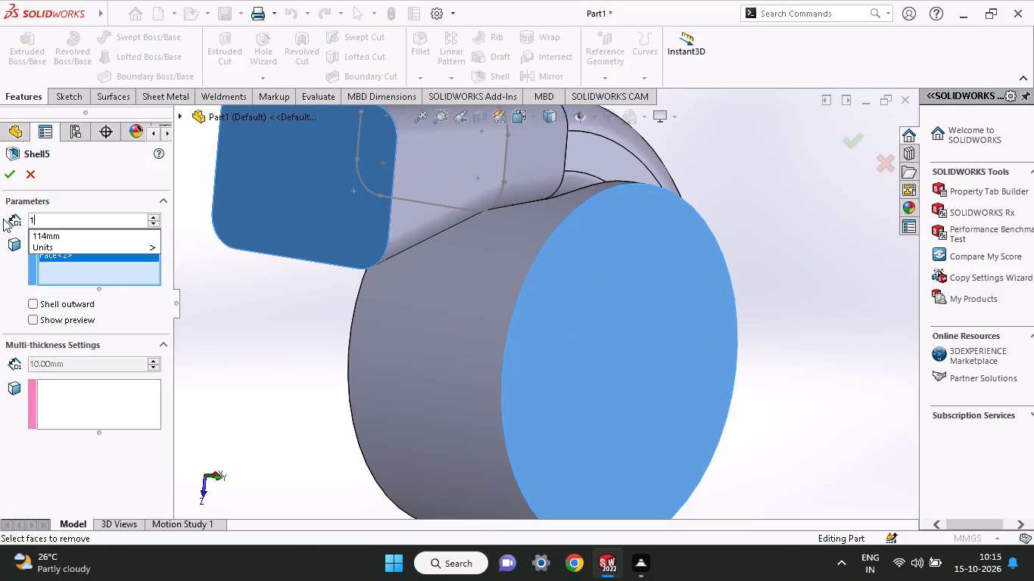
pyautogui.press('Return')
pyautogui.click(11, 166)
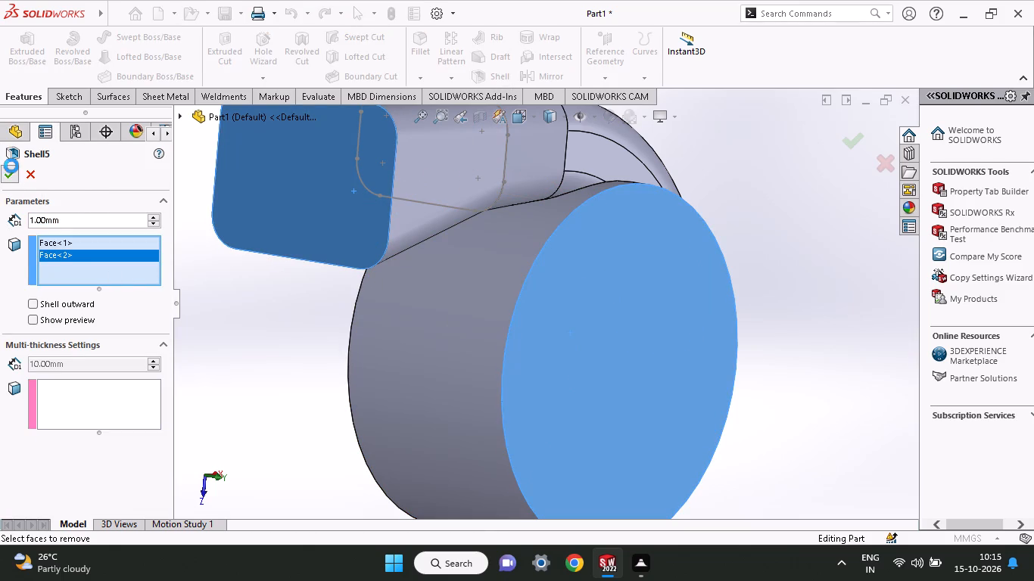
# Examine the shelled housing from several sides, including the duct opening, the open cylinder end and the passage between them.
pyautogui.moveTo(413, 419); pyautogui.dragTo(358, 420, button='middle')
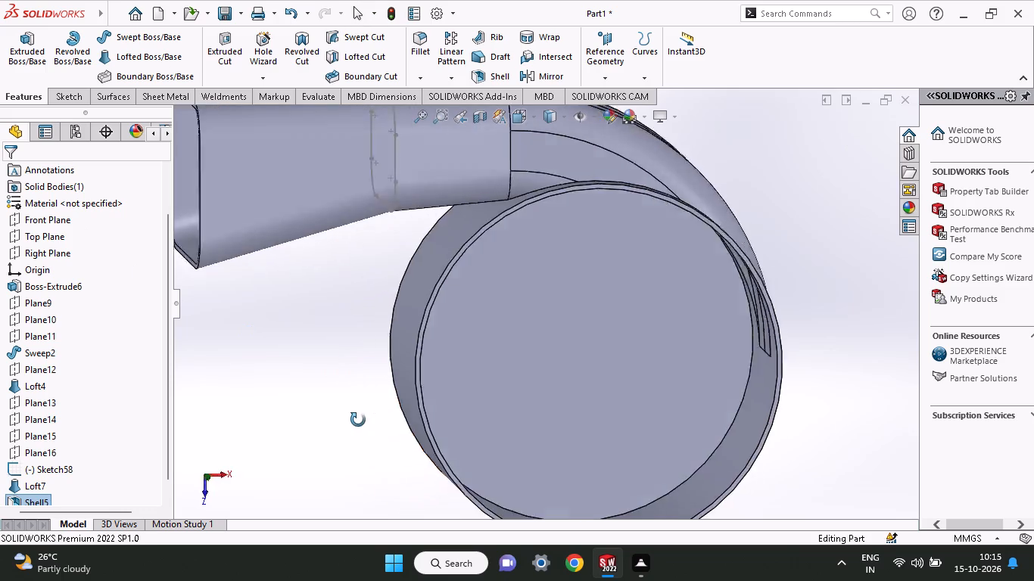
pyautogui.moveTo(358, 420); pyautogui.dragTo(341, 398, button='middle')
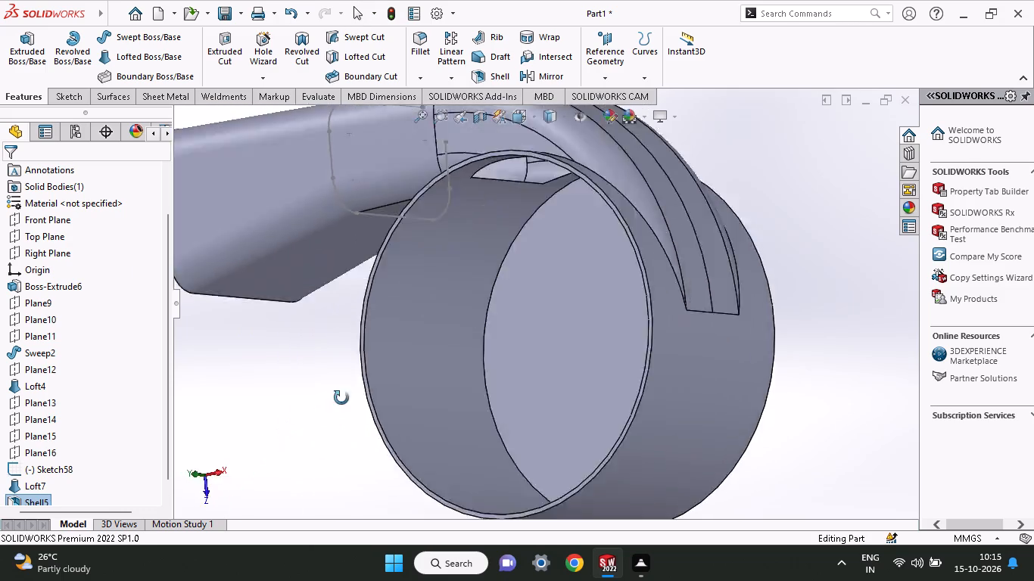
pyautogui.moveTo(341, 398); pyautogui.dragTo(403, 391, button='middle')
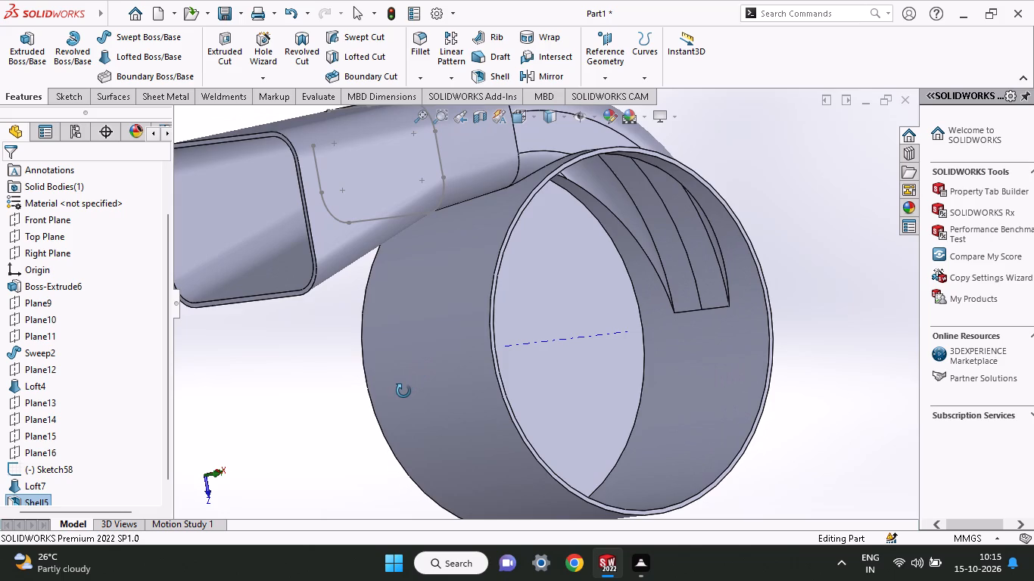
pyautogui.moveTo(403, 391); pyautogui.dragTo(462, 374, button='middle')
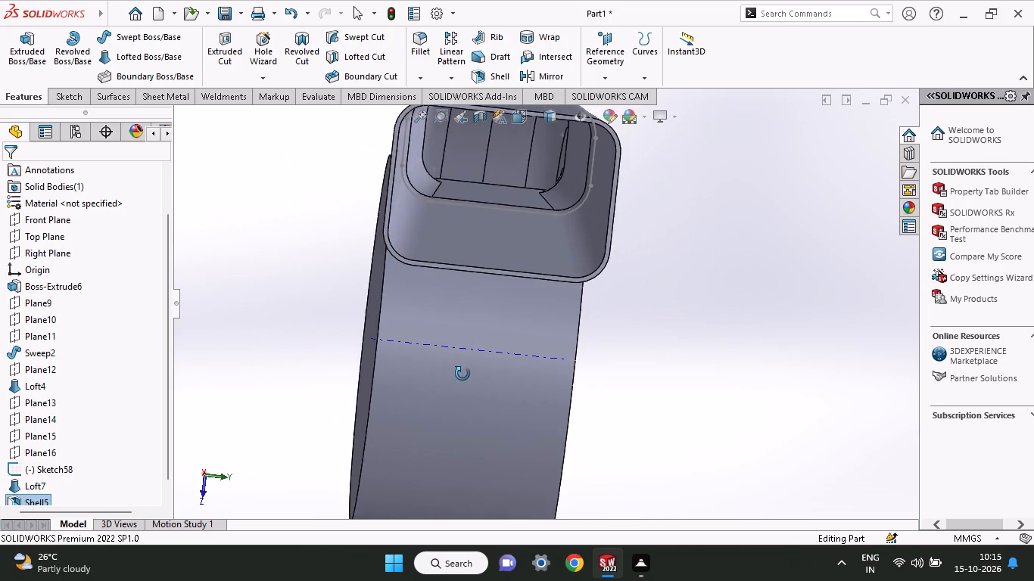
pyautogui.moveTo(462, 374); pyautogui.dragTo(425, 383, button='middle')
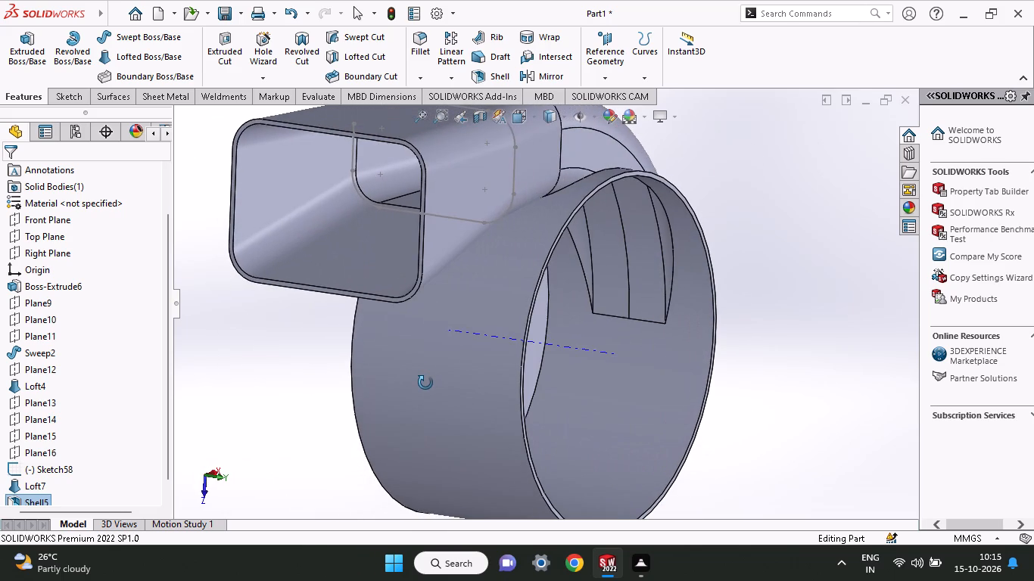
pyautogui.moveTo(425, 383); pyautogui.dragTo(432, 385, button='middle')
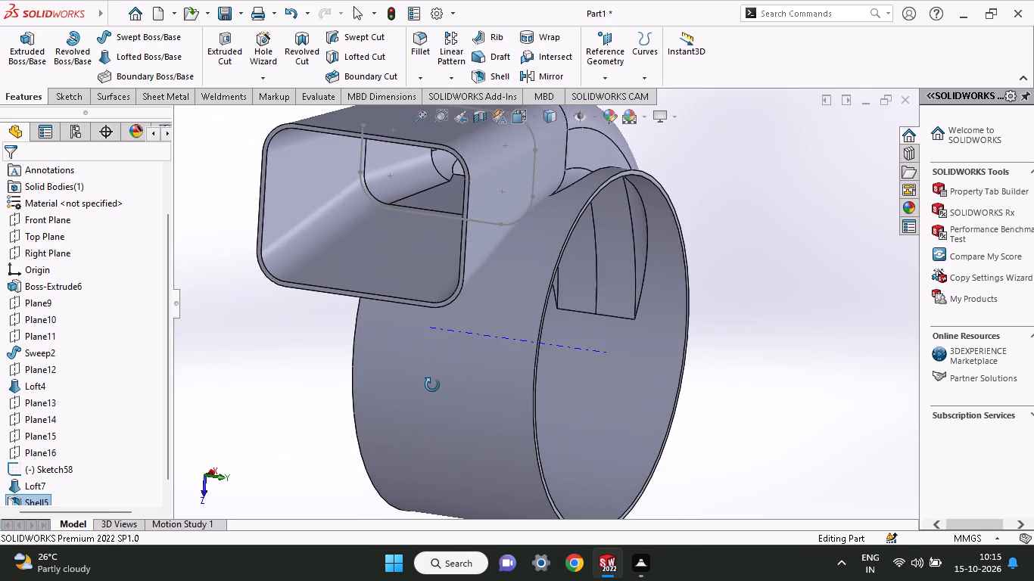
pyautogui.moveTo(432, 385); pyautogui.dragTo(410, 396, button='middle')
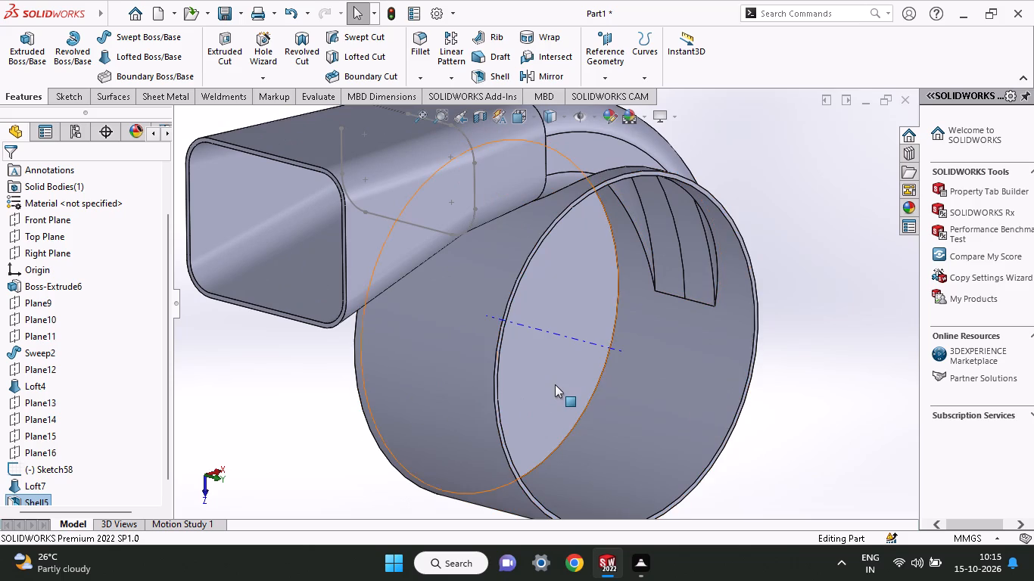
pyautogui.moveTo(555, 384); pyautogui.dragTo(478, 381, button='middle')
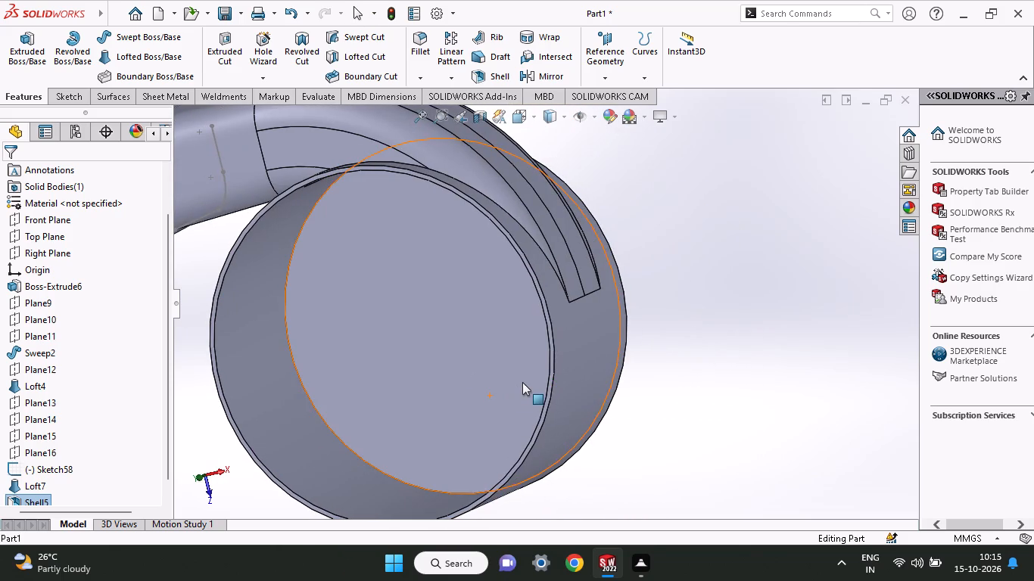
pyautogui.moveTo(522, 382); pyautogui.dragTo(560, 374, button='middle')
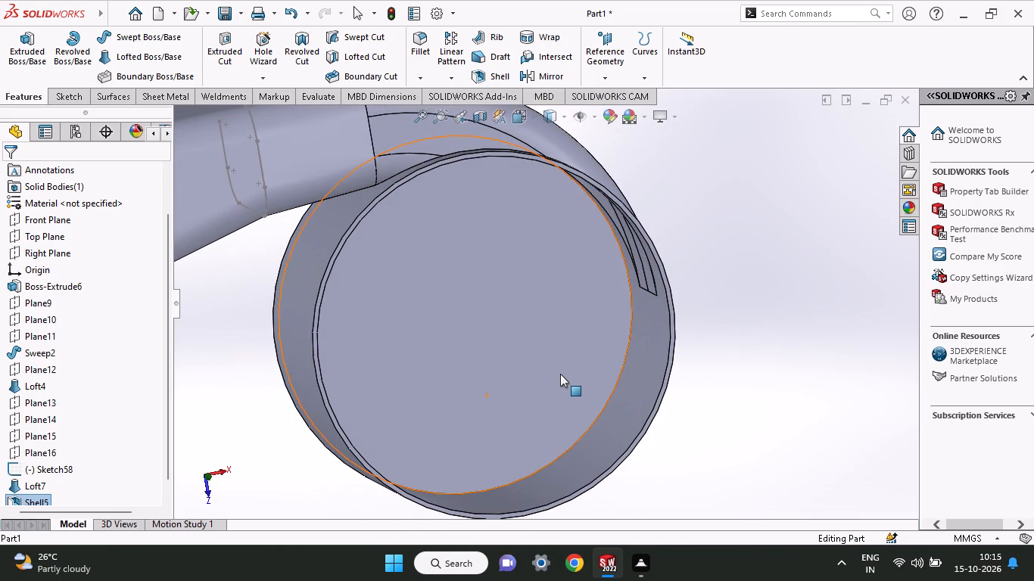
# Start a sketch on the thin annular rim face at the cylinder's open end.
pyautogui.keyDown('ctrl'); pyautogui.scroll(3, 600, 359); pyautogui.keyUp('ctrl')
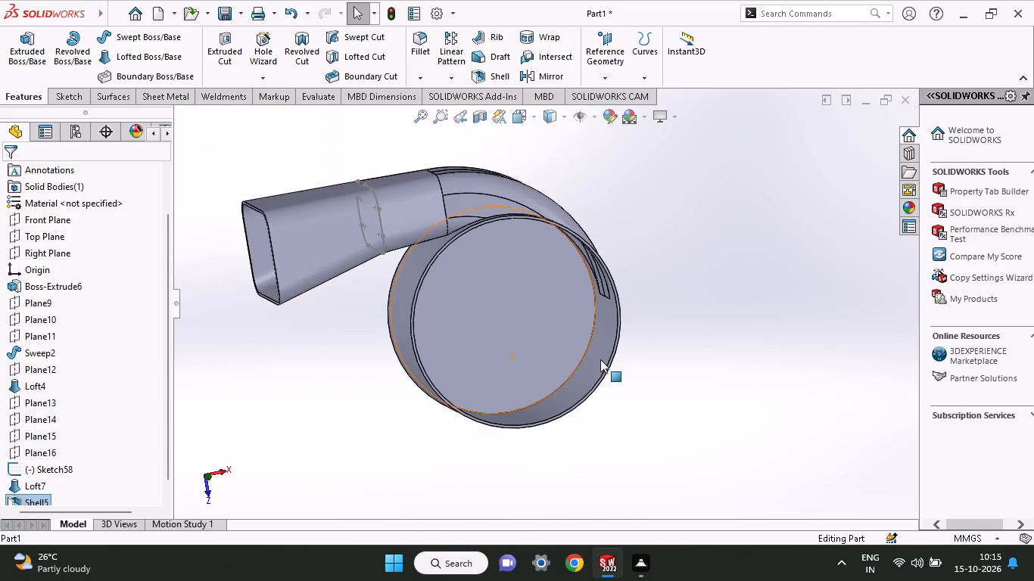
pyautogui.keyDown('ctrl'); pyautogui.scroll(-9, 600, 359); pyautogui.keyUp('ctrl')
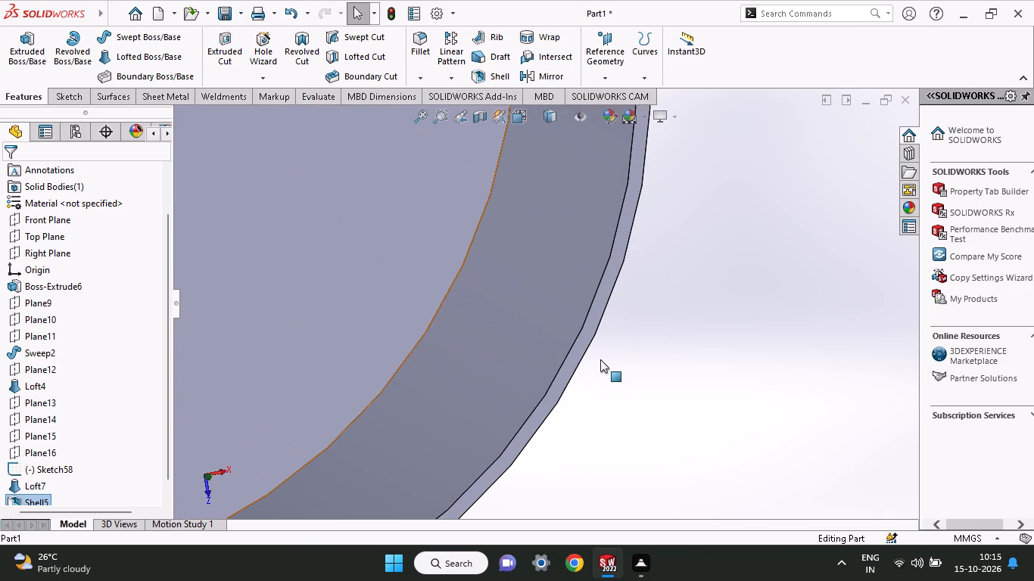
pyautogui.click(588, 332)
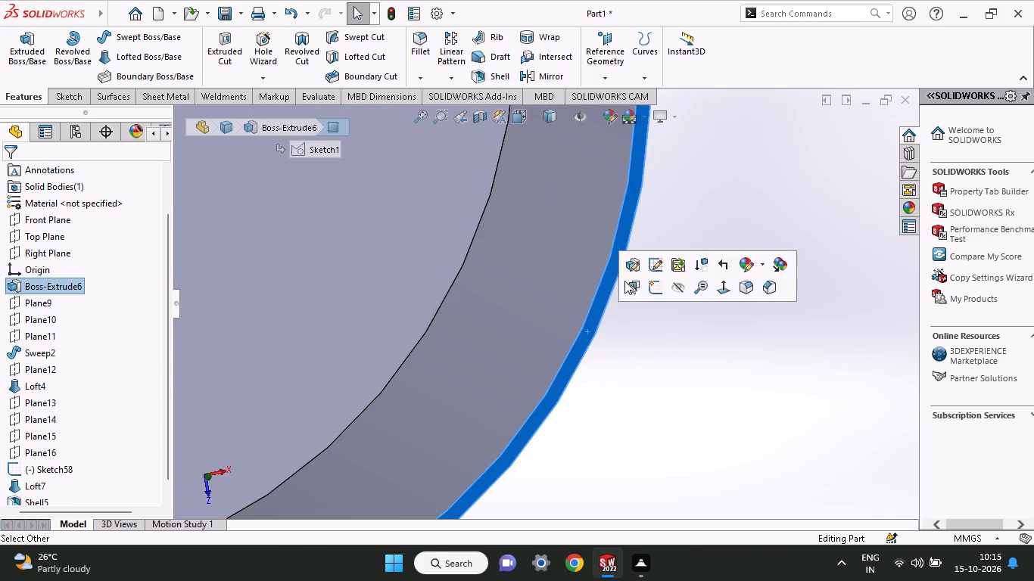
pyautogui.click(646, 286)
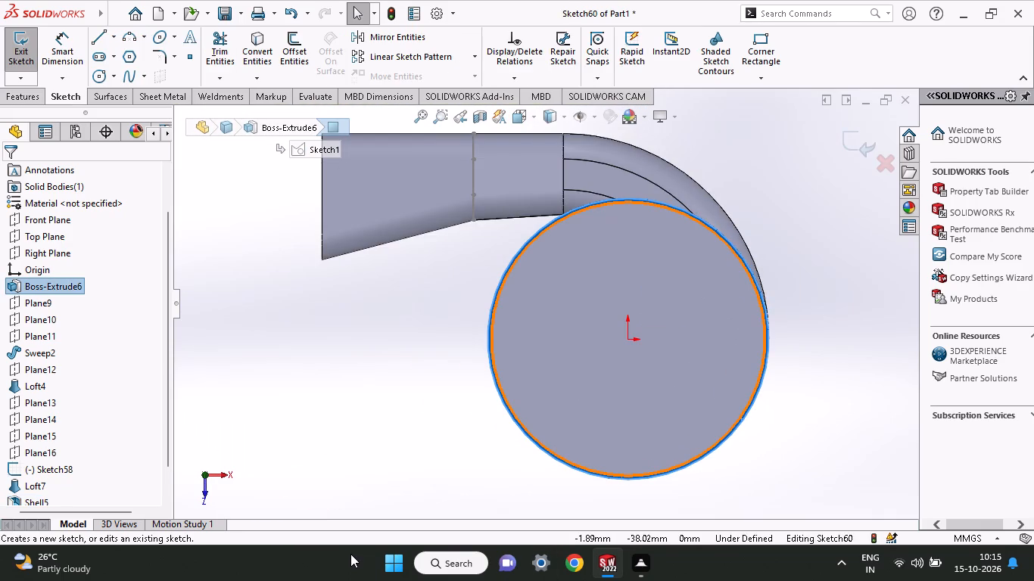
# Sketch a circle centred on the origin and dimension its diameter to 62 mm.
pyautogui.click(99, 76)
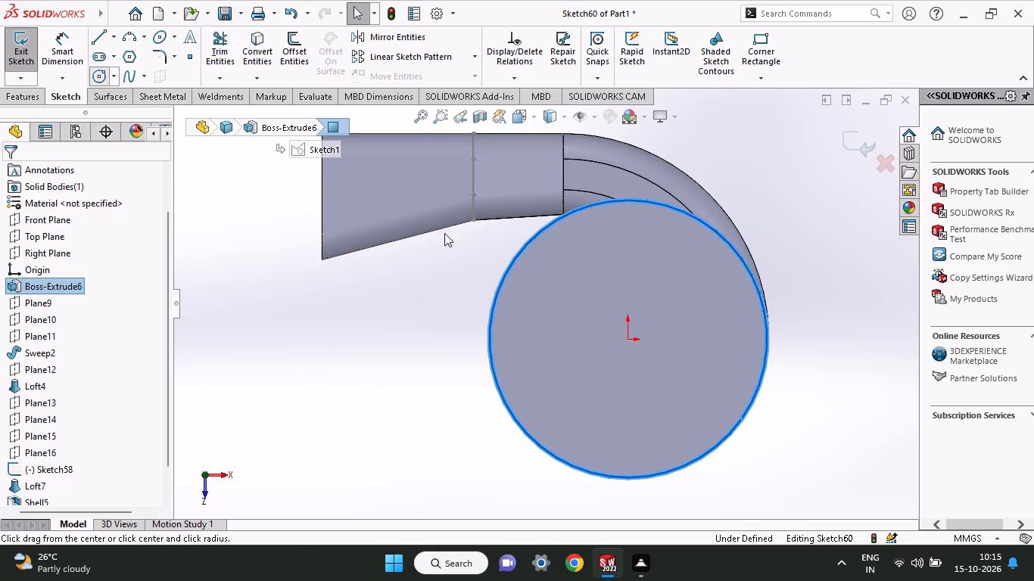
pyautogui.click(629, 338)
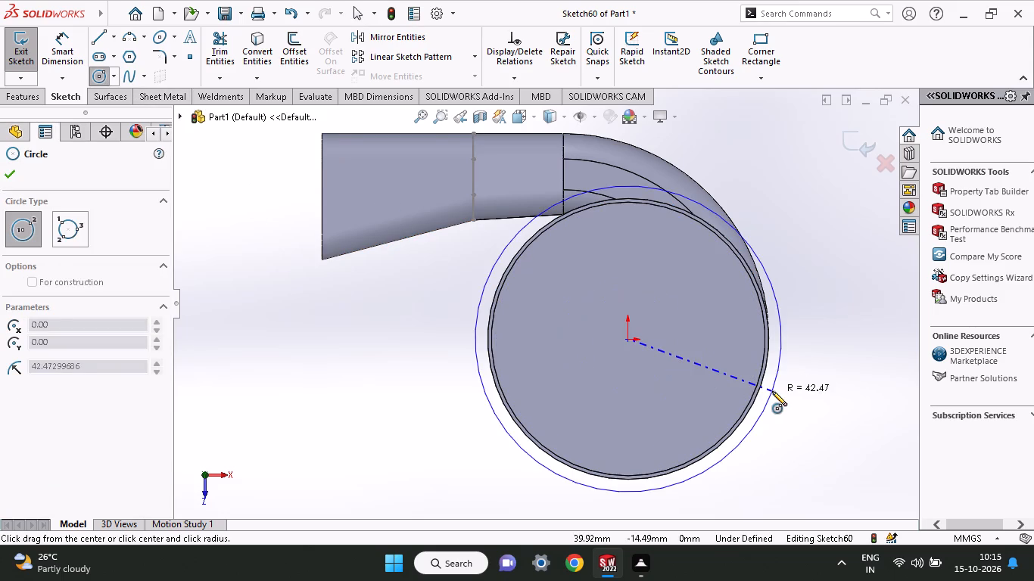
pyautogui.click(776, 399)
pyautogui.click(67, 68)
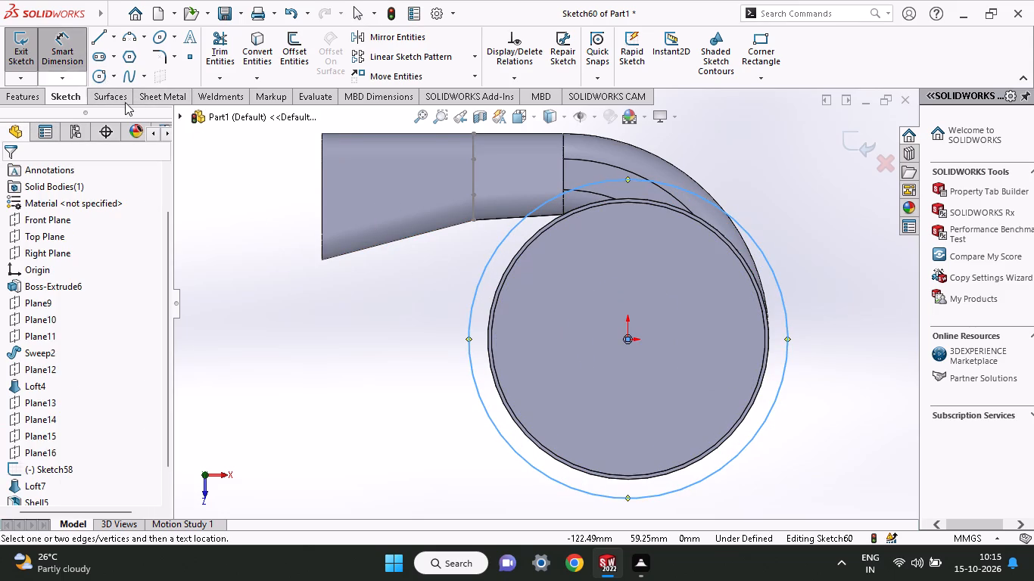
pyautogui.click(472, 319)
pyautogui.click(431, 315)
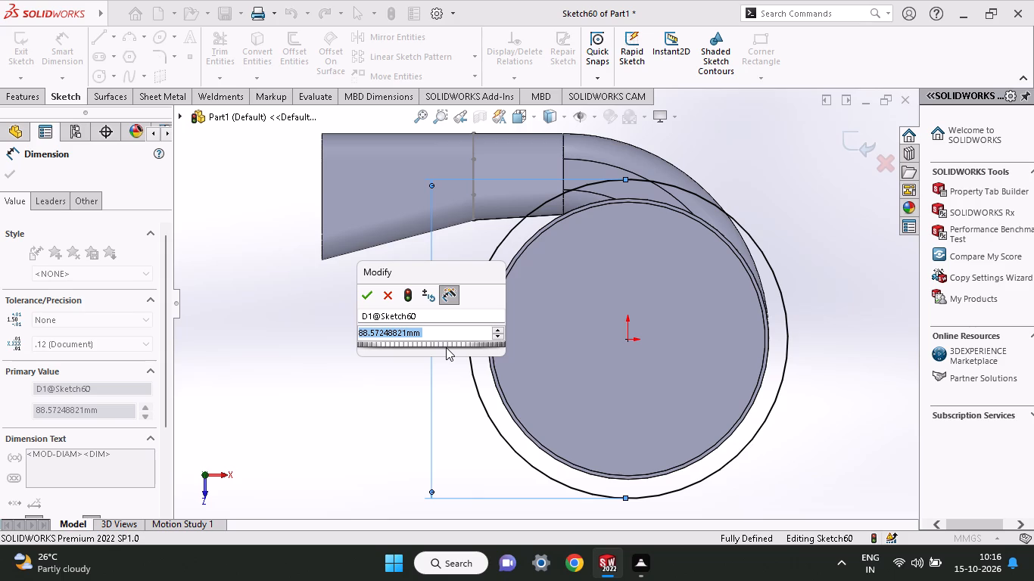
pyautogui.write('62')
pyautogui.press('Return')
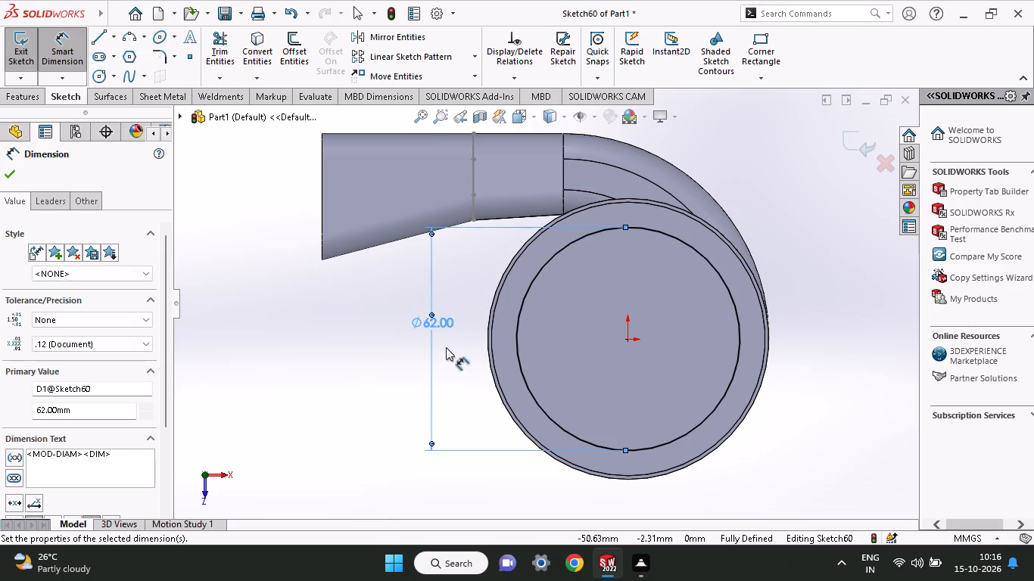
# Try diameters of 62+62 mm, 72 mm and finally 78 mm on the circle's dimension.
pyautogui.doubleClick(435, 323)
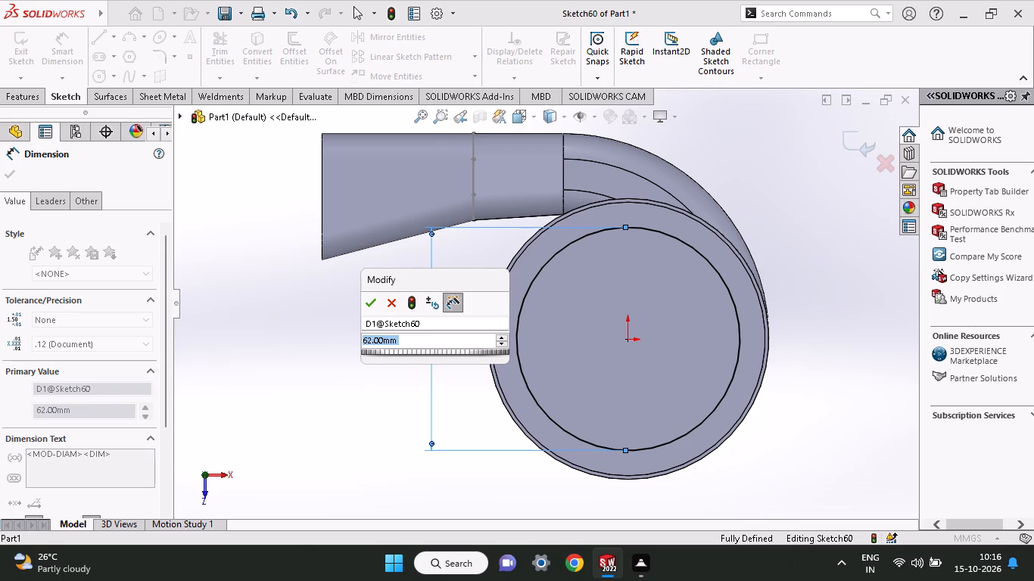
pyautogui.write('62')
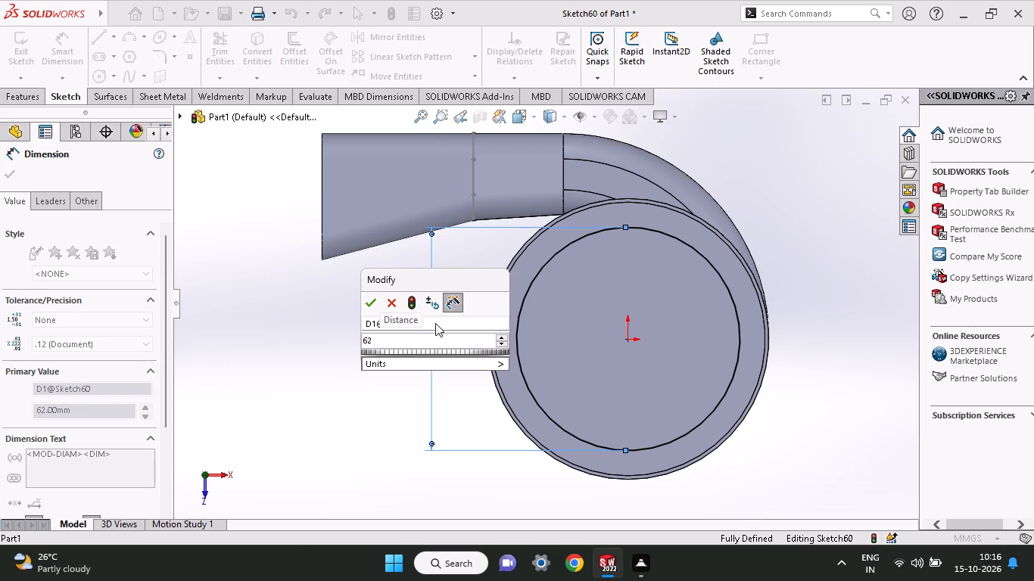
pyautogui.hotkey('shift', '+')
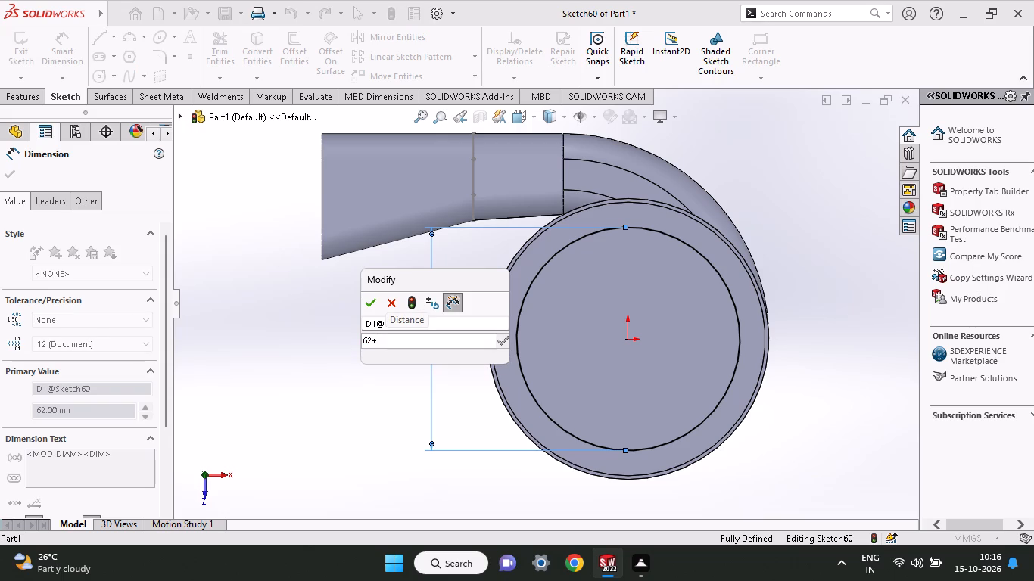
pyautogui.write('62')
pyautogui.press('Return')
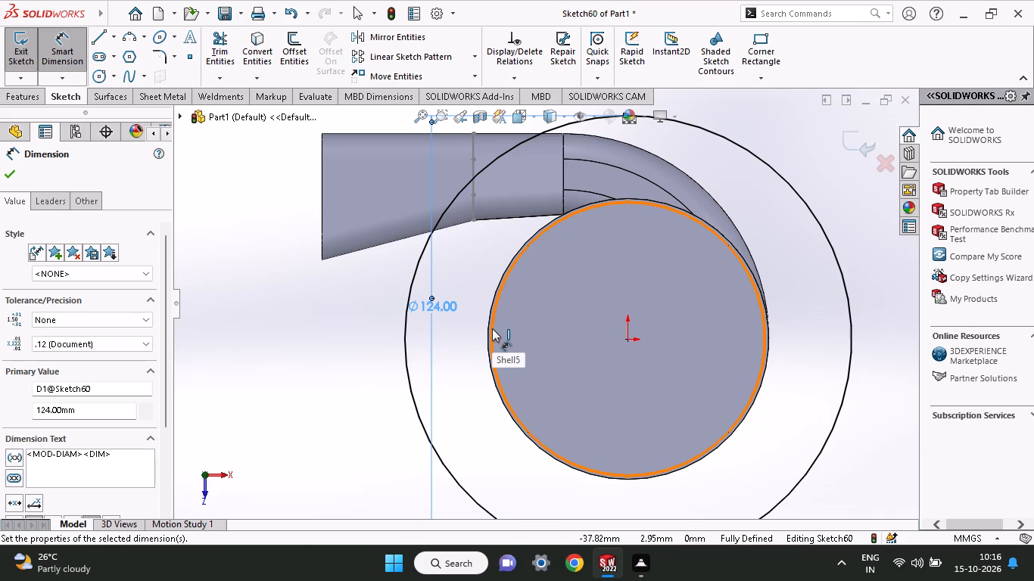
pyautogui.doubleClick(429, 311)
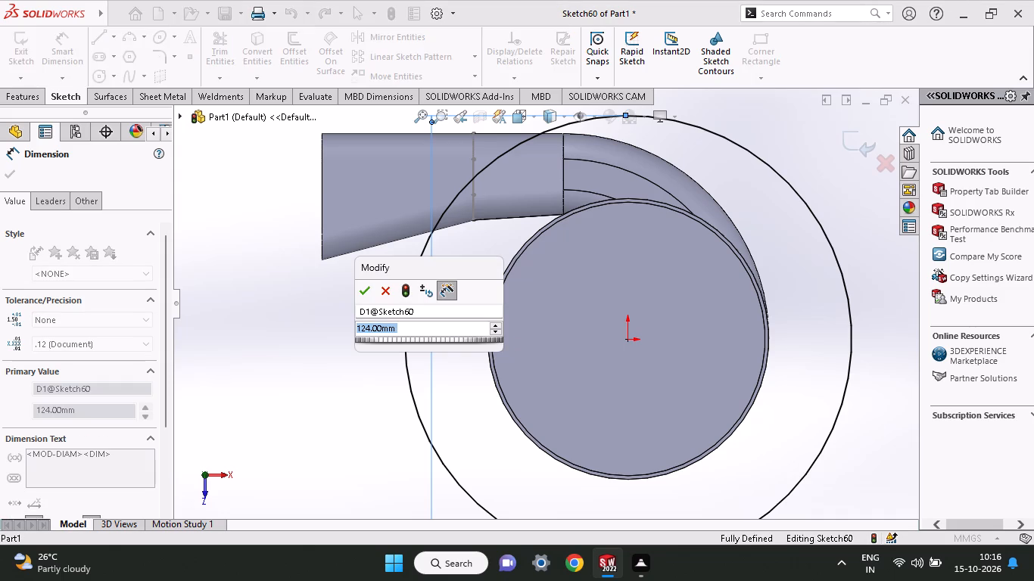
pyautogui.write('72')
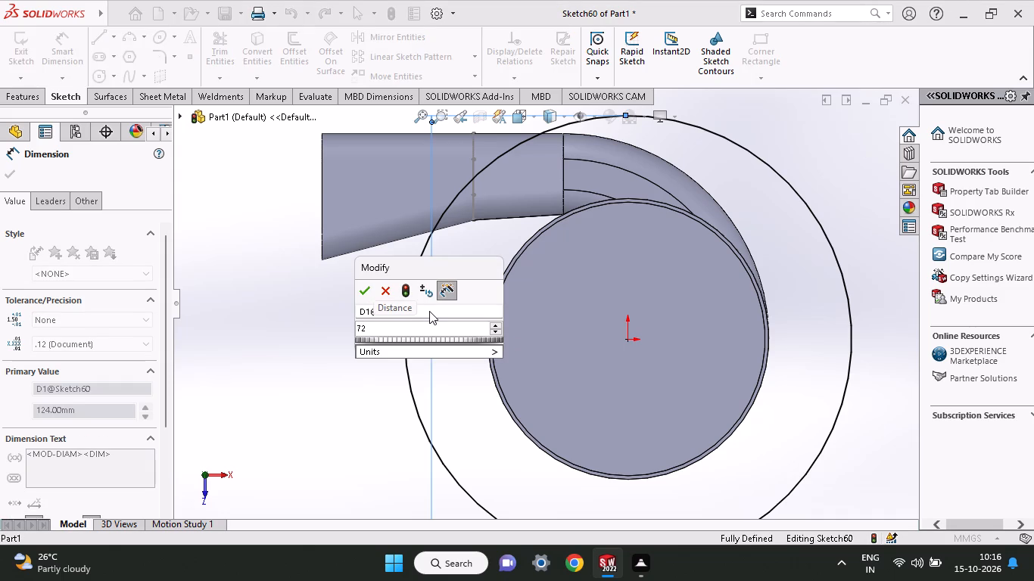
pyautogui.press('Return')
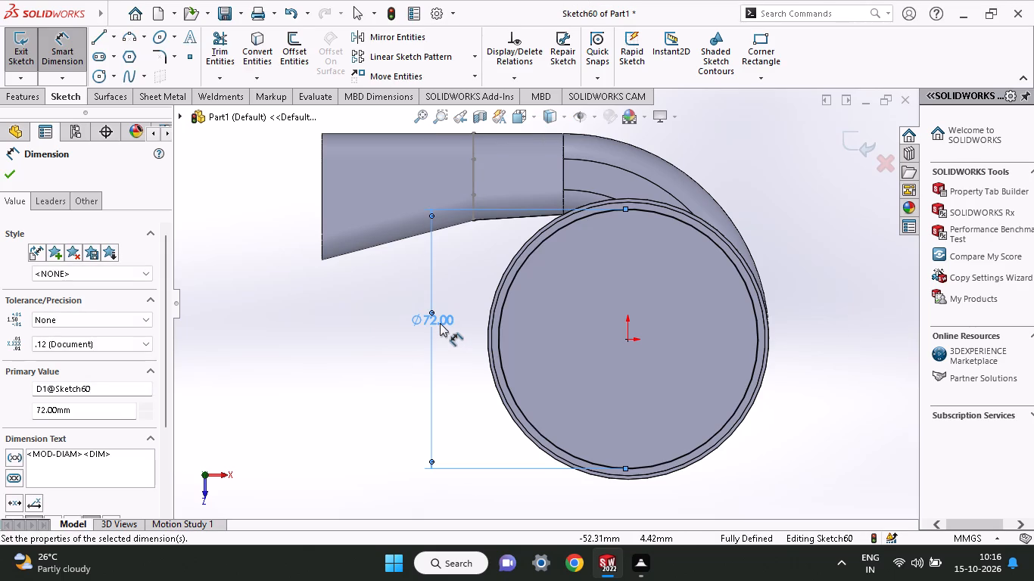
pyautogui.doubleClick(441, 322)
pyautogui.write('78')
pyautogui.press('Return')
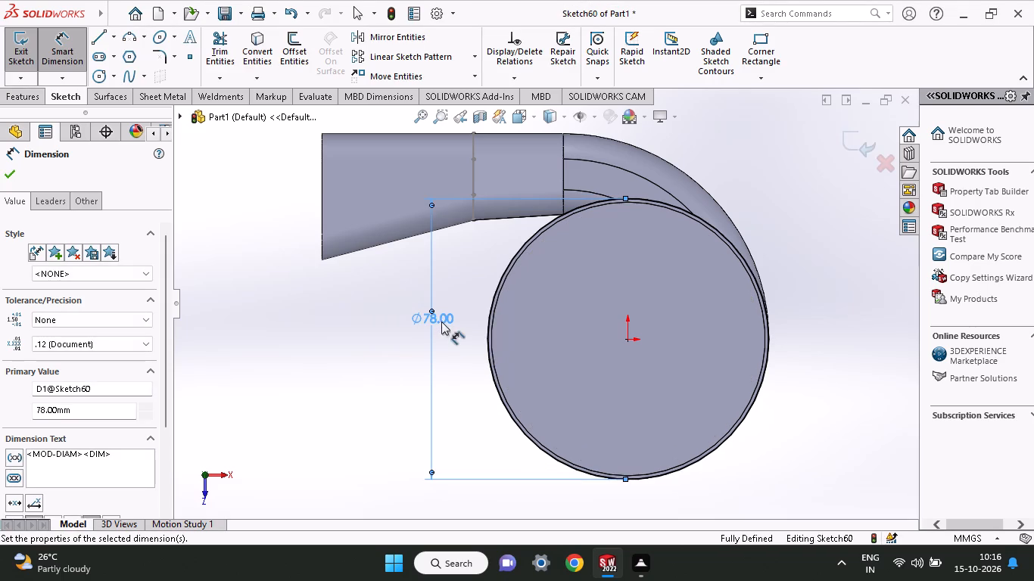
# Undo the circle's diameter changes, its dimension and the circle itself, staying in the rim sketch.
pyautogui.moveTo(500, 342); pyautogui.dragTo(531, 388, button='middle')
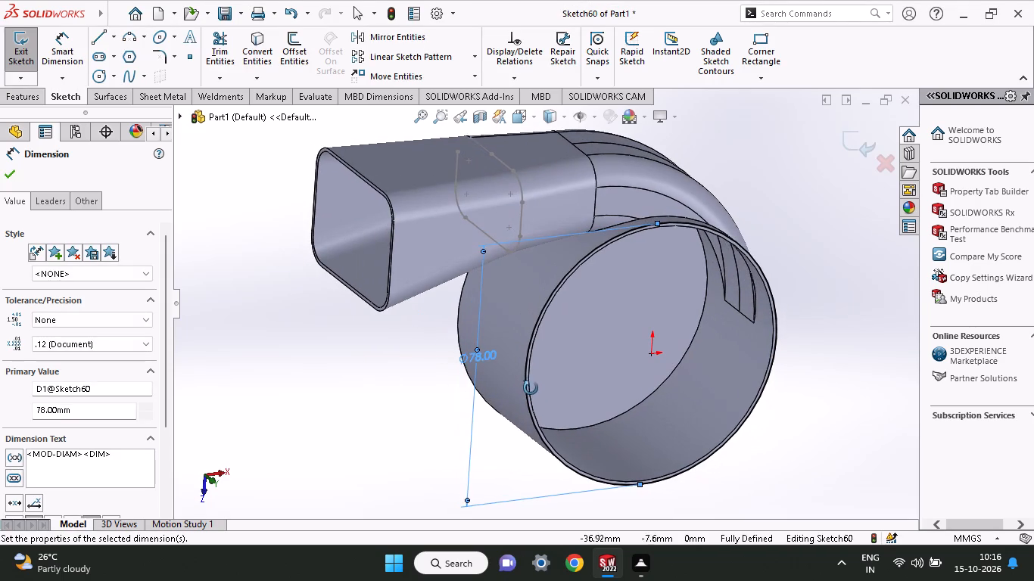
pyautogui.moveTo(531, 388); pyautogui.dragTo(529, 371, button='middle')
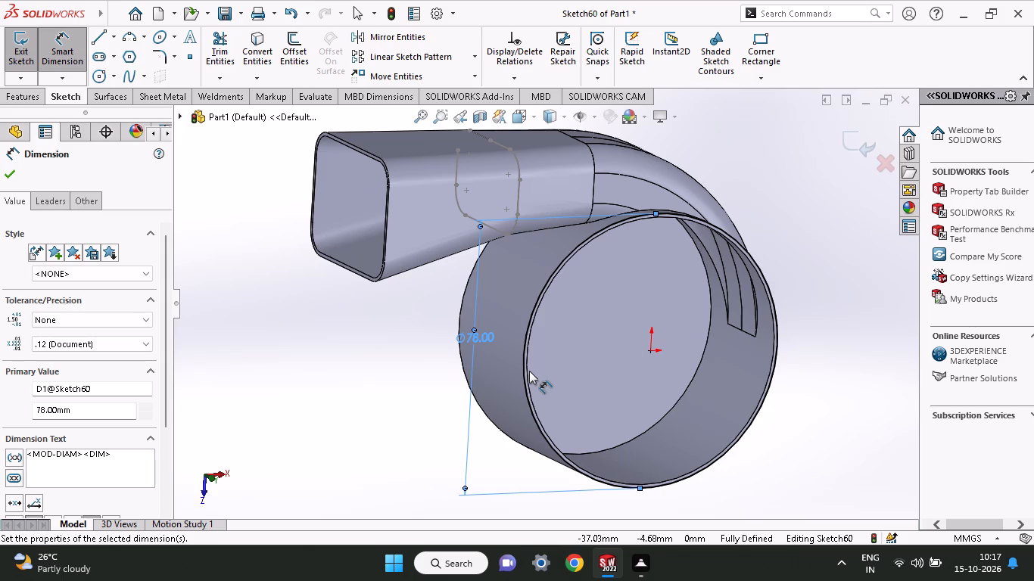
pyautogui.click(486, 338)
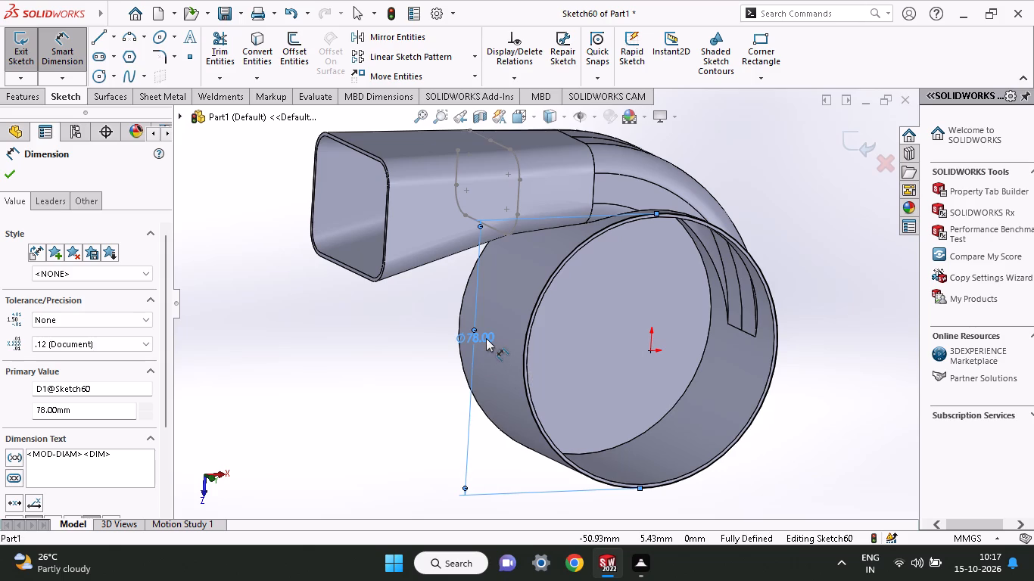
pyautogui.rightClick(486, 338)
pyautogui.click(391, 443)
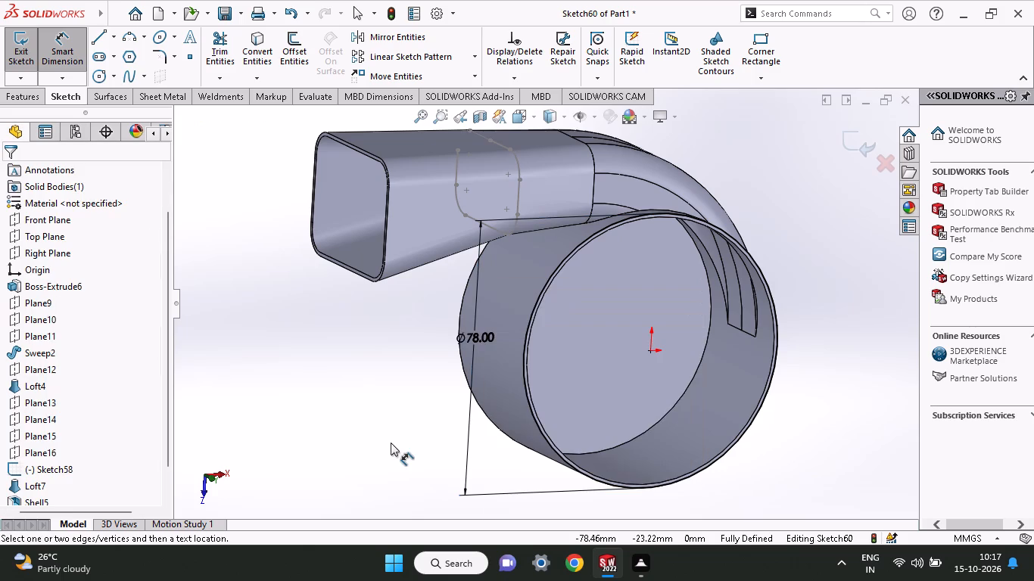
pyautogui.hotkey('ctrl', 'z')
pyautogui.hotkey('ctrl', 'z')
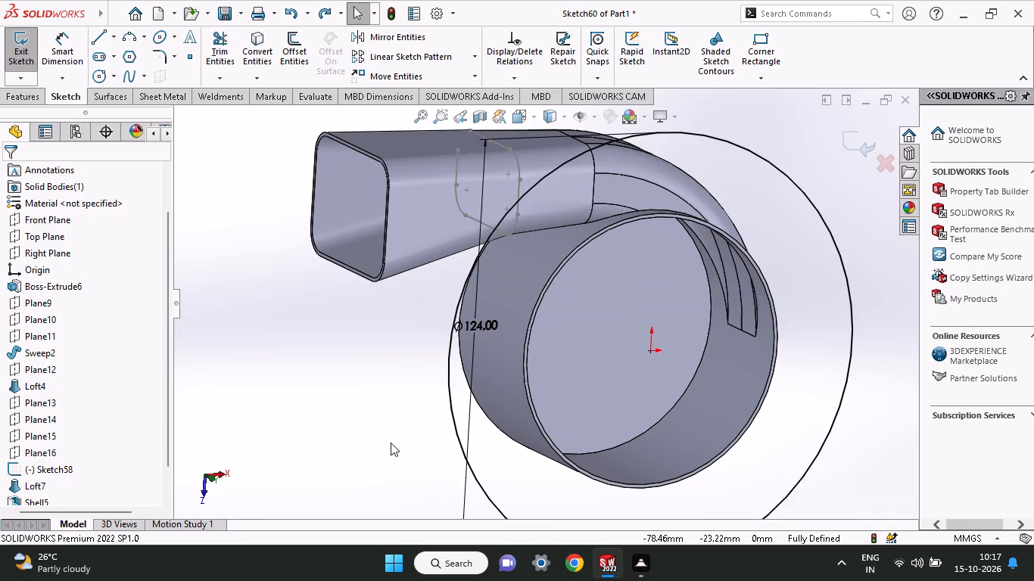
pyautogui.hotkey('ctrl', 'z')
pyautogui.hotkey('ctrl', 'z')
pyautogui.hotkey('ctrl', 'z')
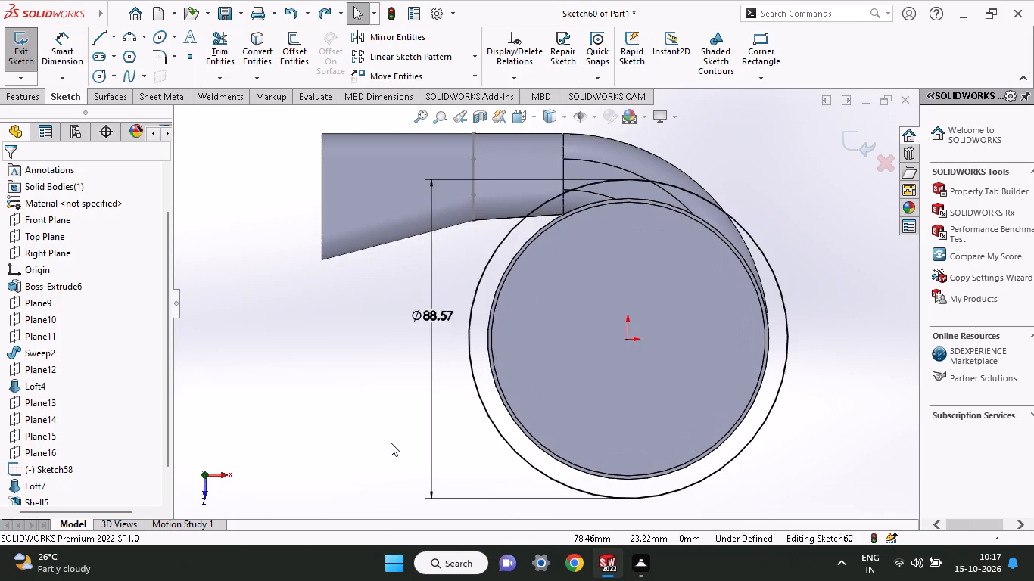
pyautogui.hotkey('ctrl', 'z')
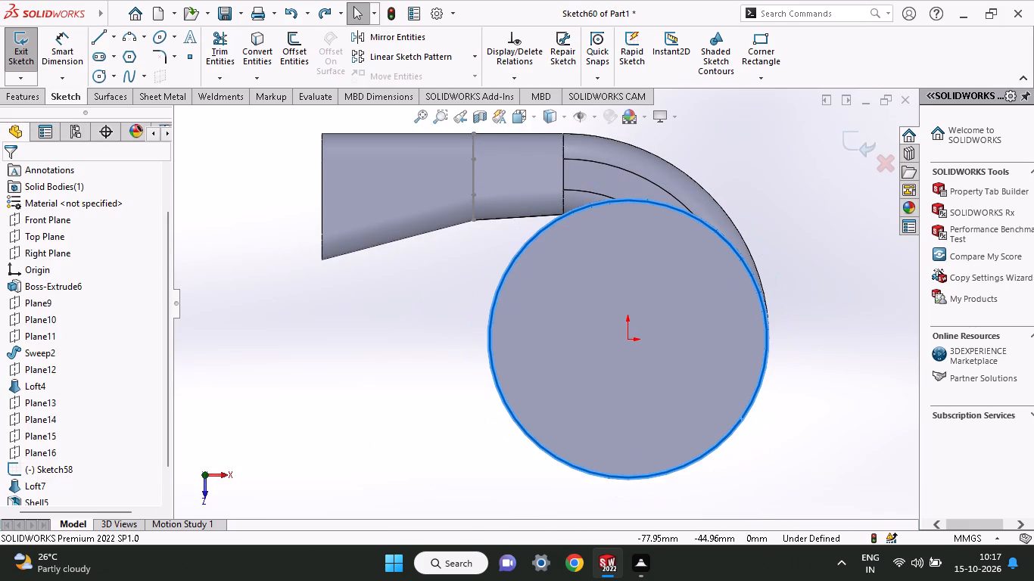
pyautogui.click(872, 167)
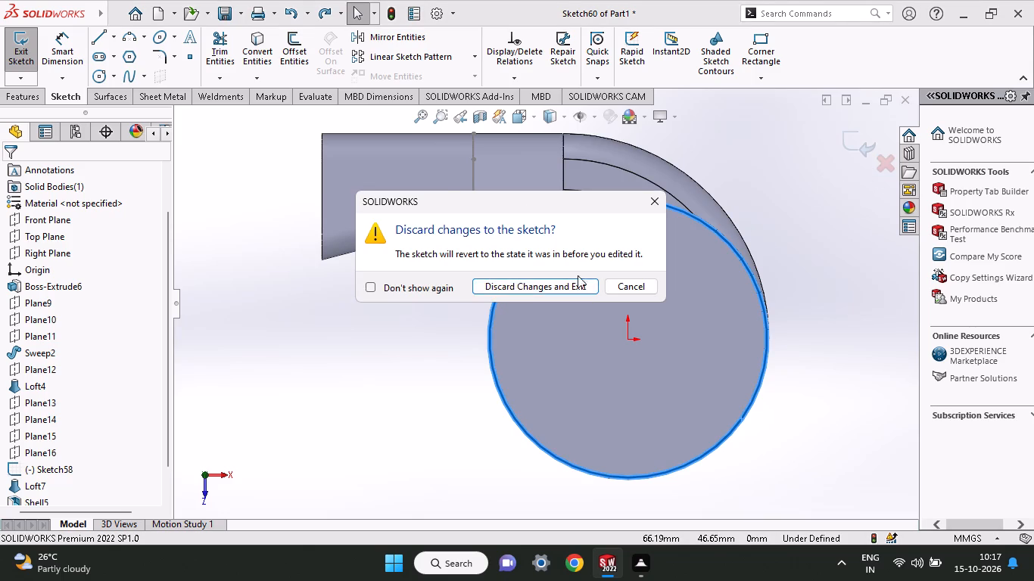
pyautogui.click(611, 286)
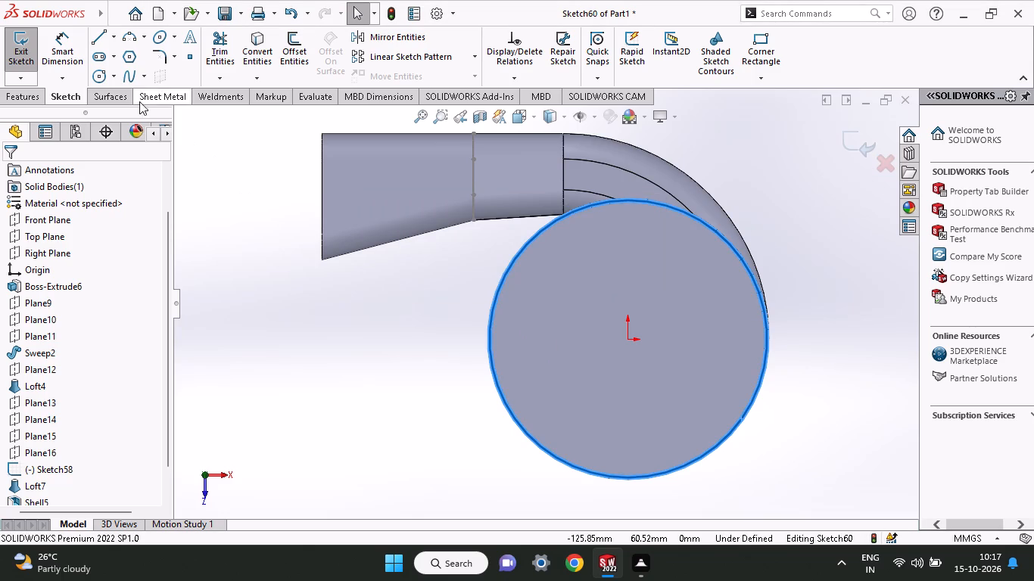
# Sketch a new circle centred on the origin and dimension its diameter to 78 mm.
pyautogui.click(108, 79)
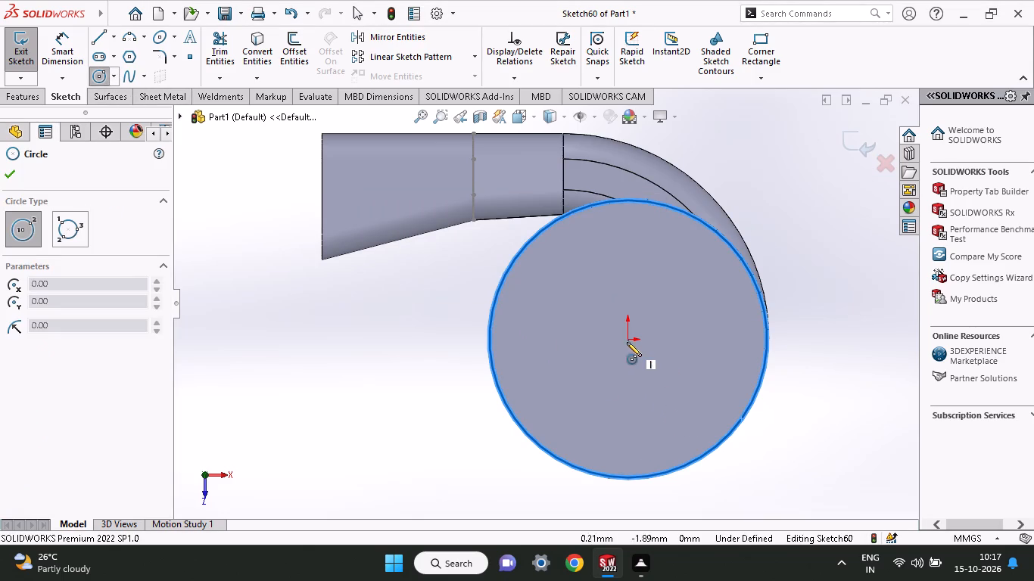
pyautogui.click(631, 338)
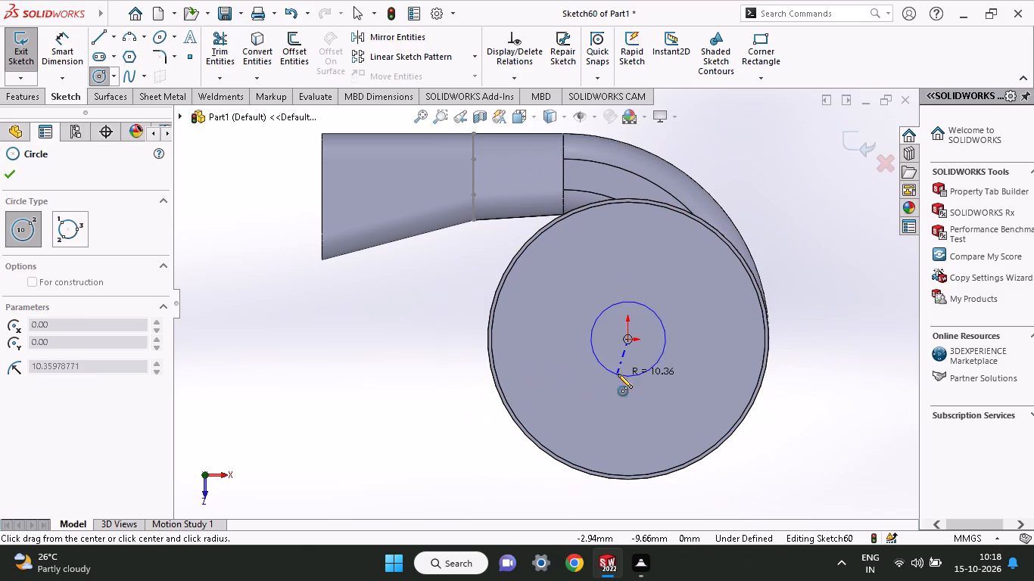
pyautogui.click(564, 381)
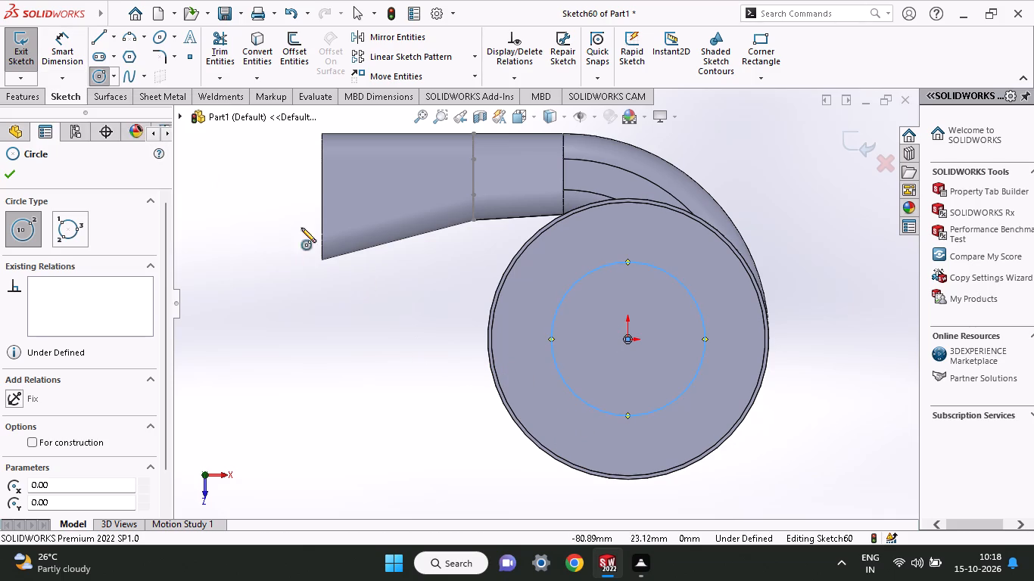
pyautogui.click(67, 47)
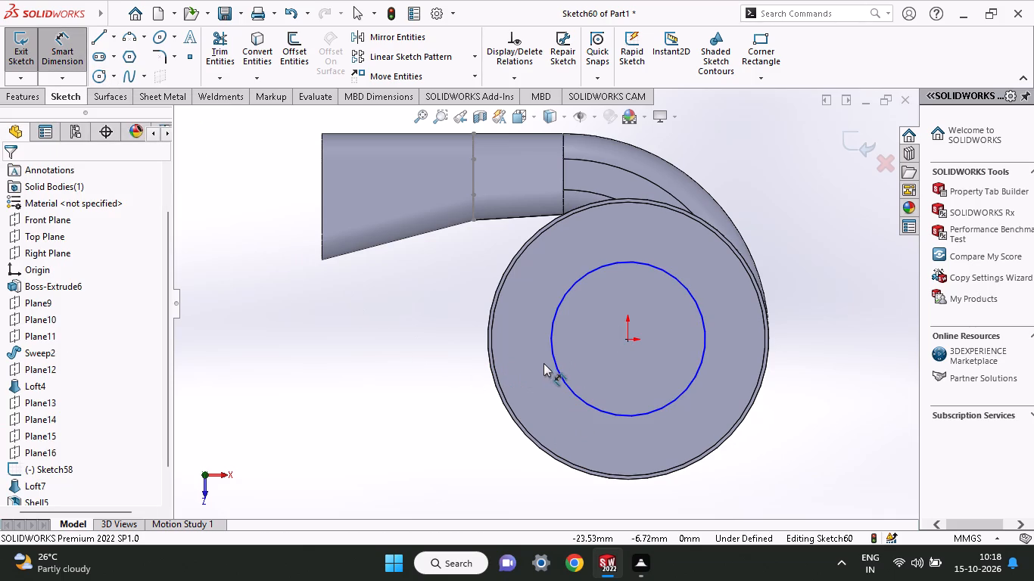
pyautogui.click(552, 359)
pyautogui.click(383, 338)
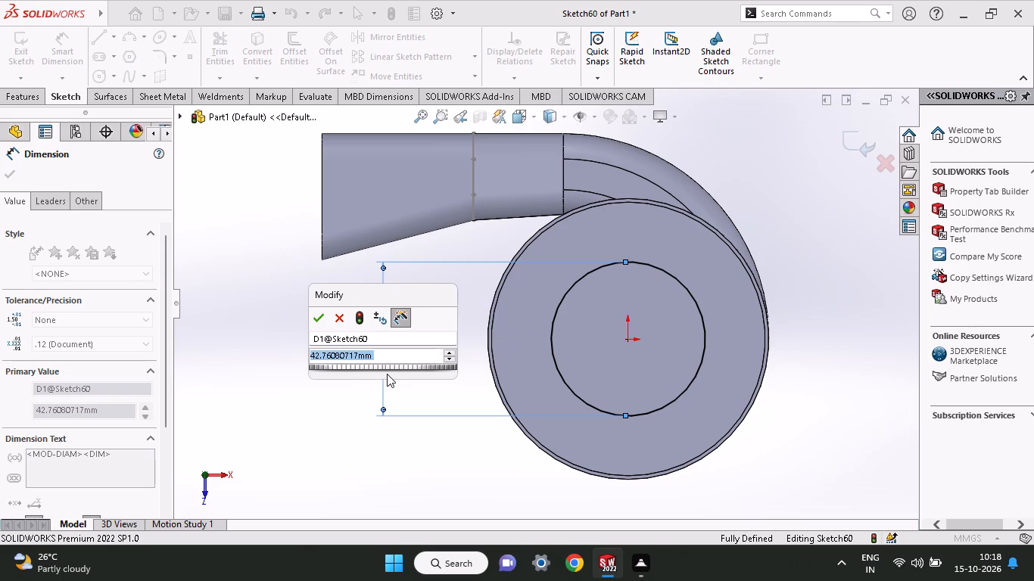
pyautogui.write('78')
pyautogui.press('Return')
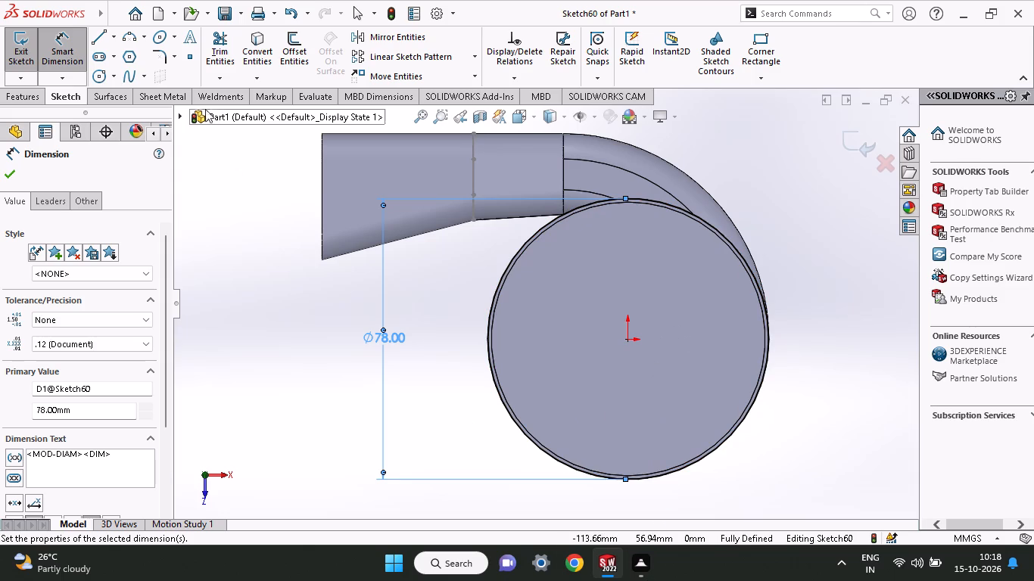
# Sketch a second, concentric circle inside the 78 mm one and dimension its diameter to 64 mm.
pyautogui.click(107, 74)
pyautogui.click(626, 341)
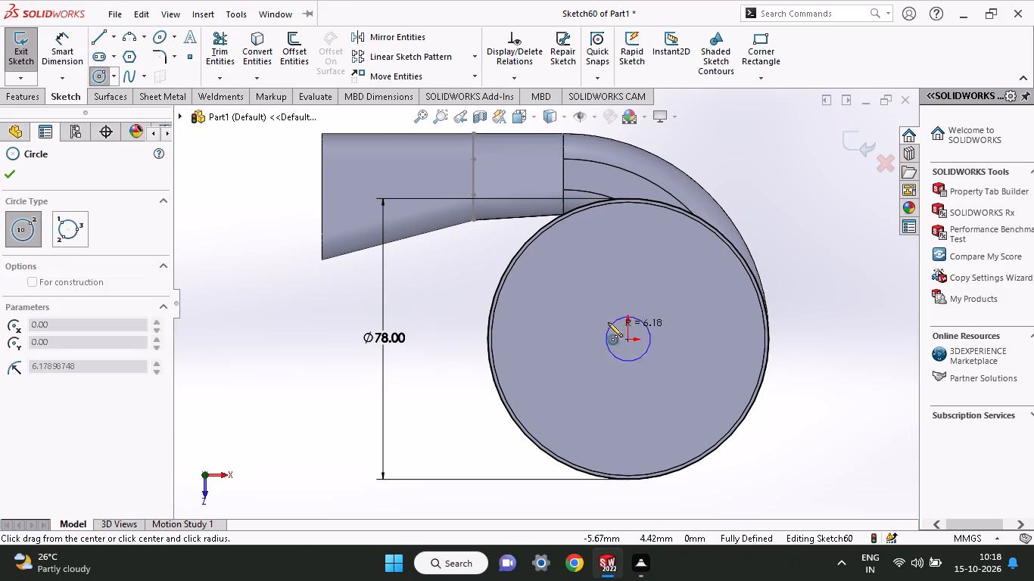
pyautogui.click(576, 294)
pyautogui.click(54, 49)
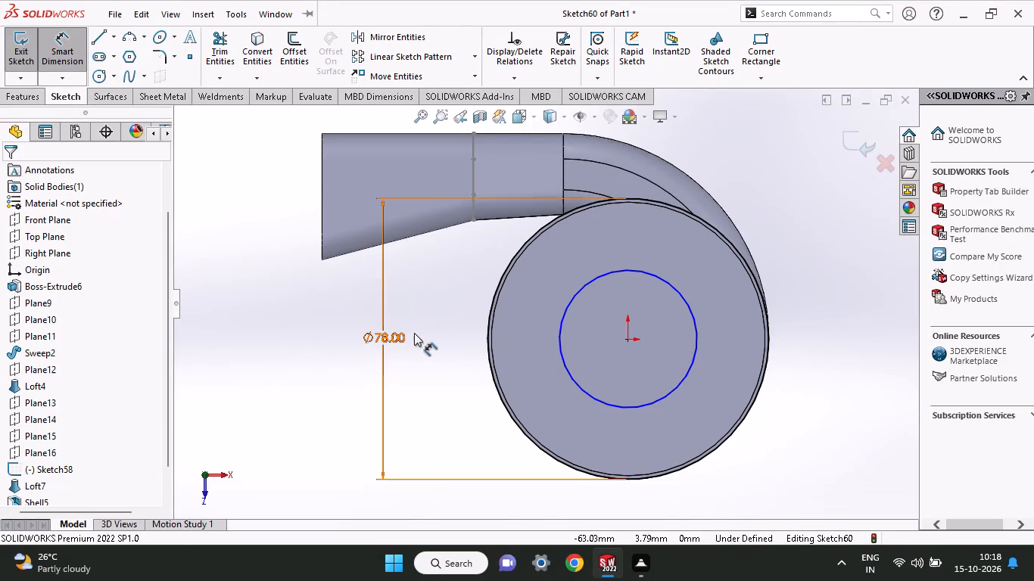
pyautogui.click(559, 337)
pyautogui.click(431, 379)
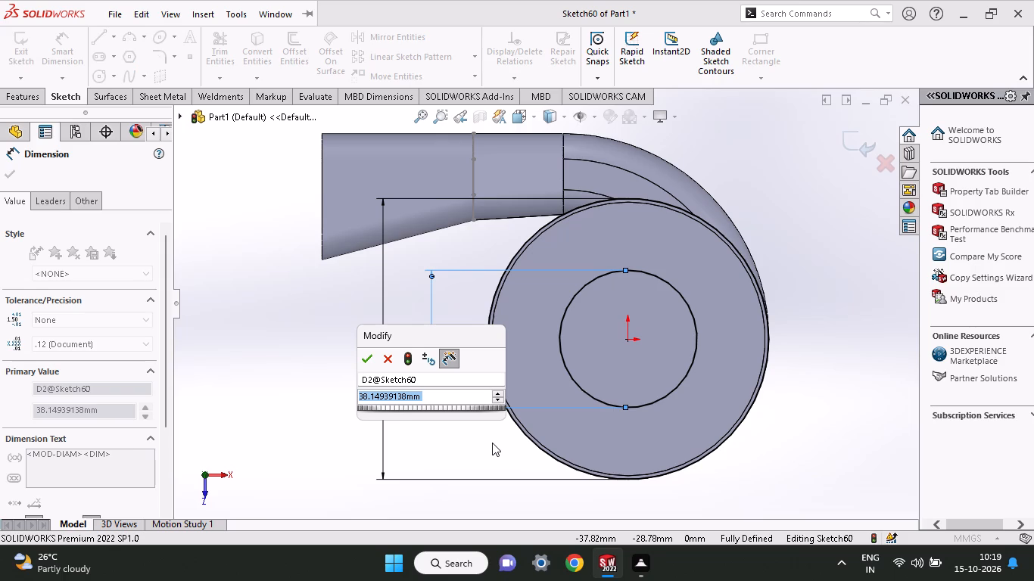
pyautogui.write('64')
pyautogui.press('Return')
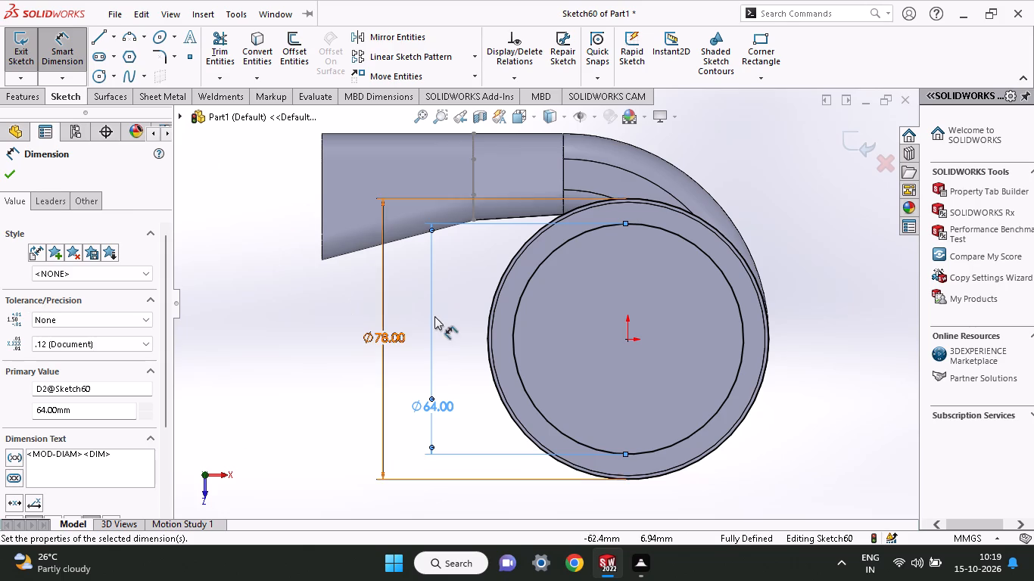
pyautogui.moveTo(444, 316); pyautogui.dragTo(422, 399, button='middle')
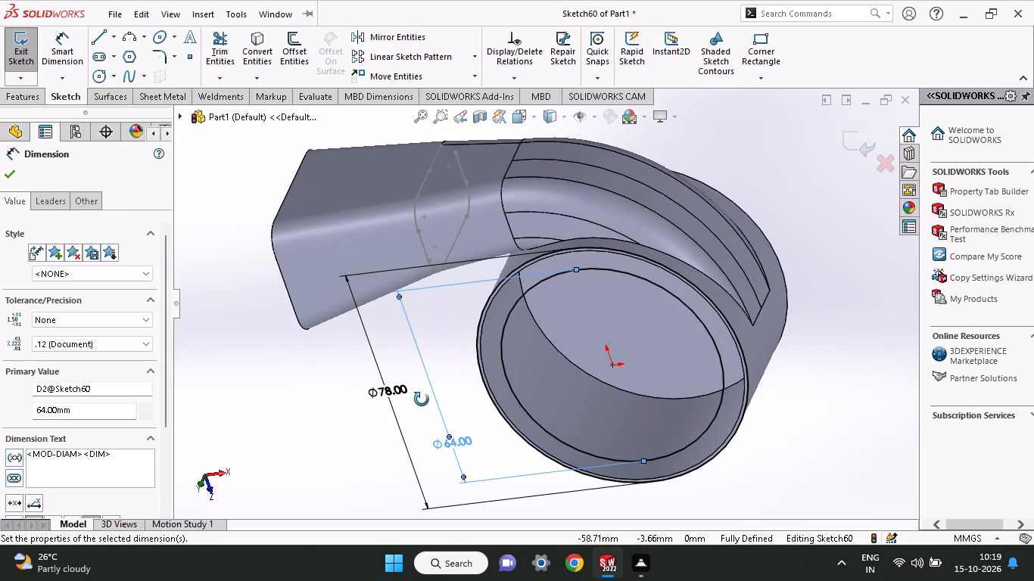
pyautogui.moveTo(422, 399); pyautogui.dragTo(425, 351, button='middle')
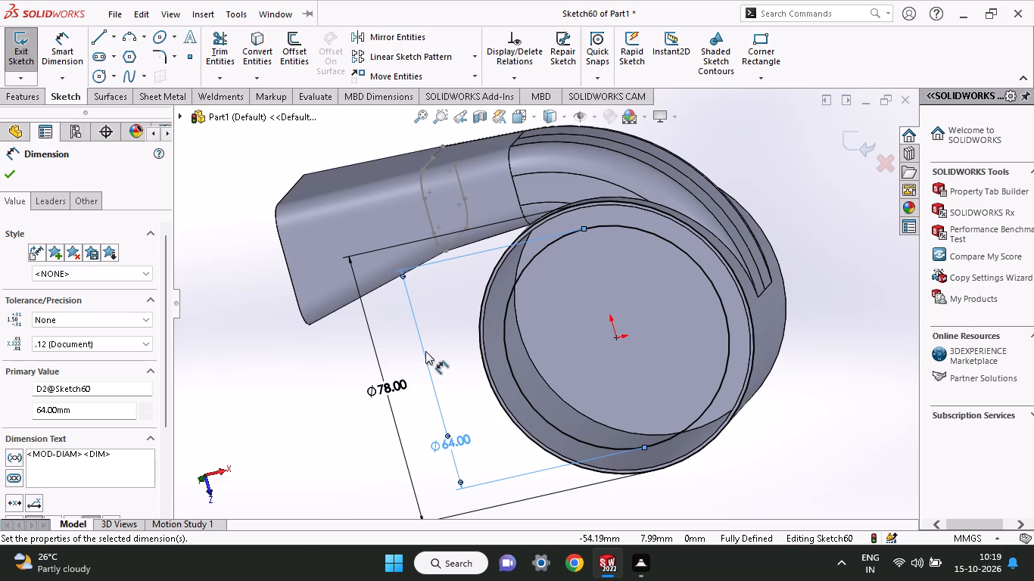
pyautogui.click(13, 169)
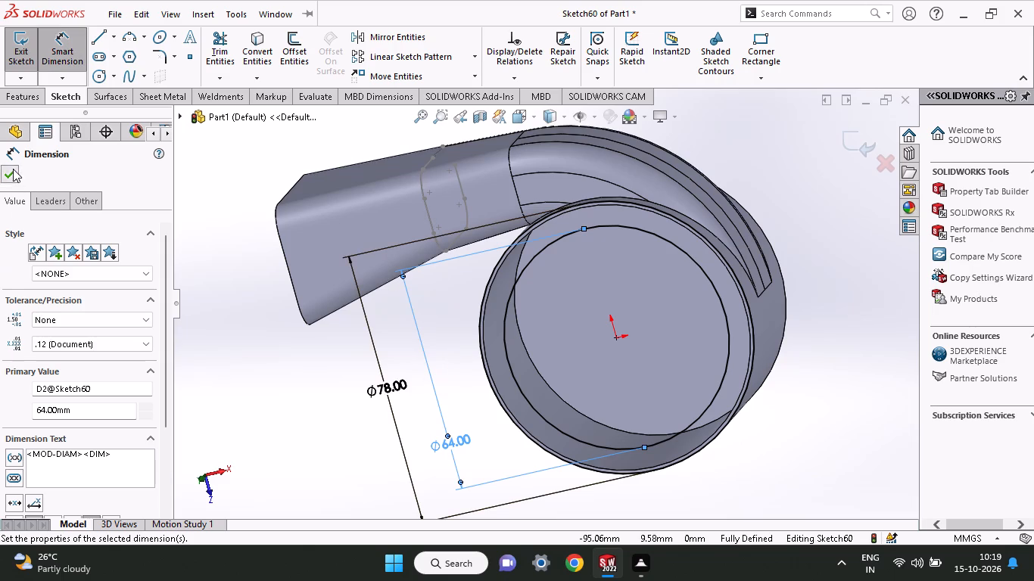
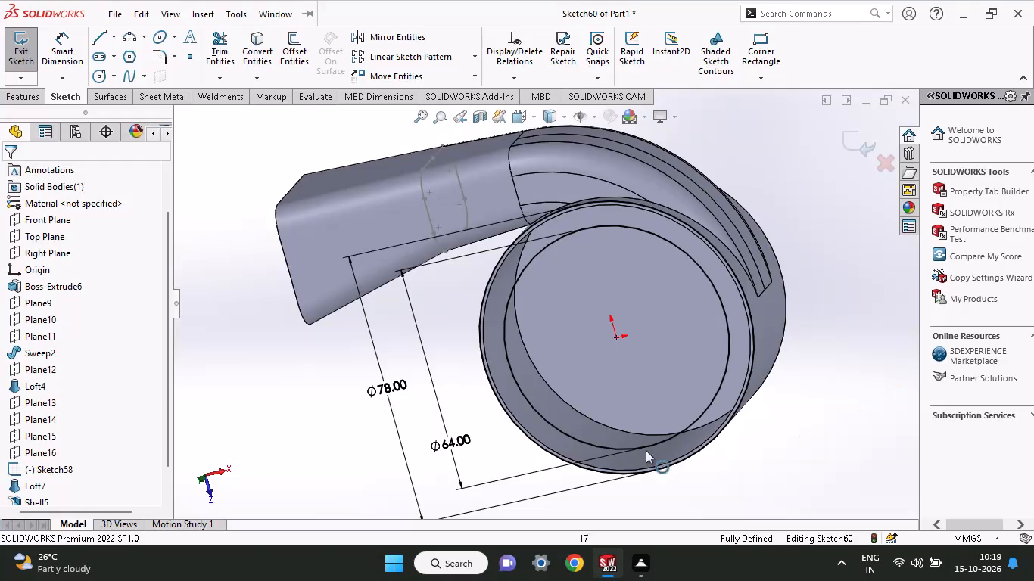
# Create a new, empty part document.
pyautogui.click(119, 10)
pyautogui.click(124, 35)
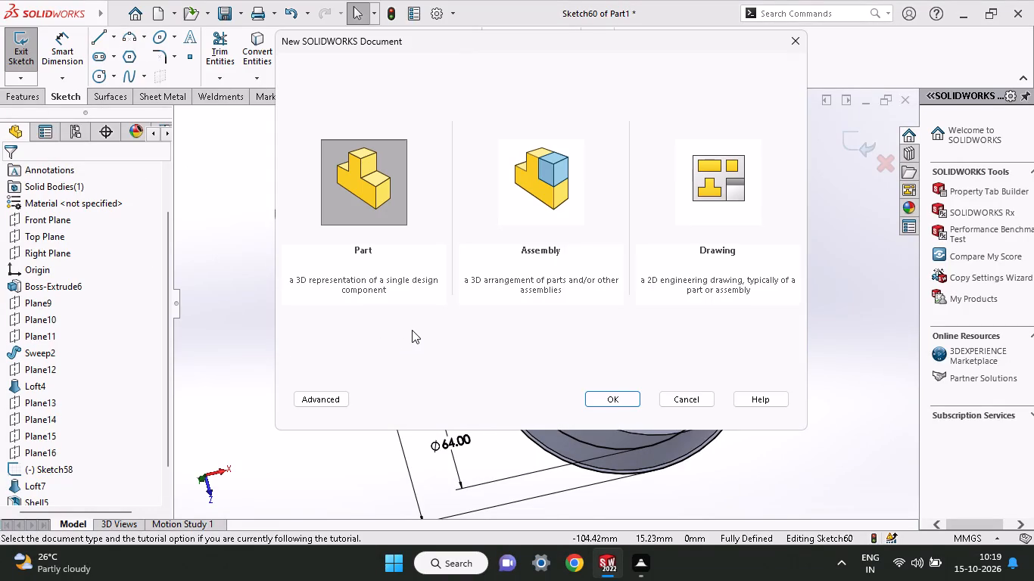
pyautogui.click(609, 398)
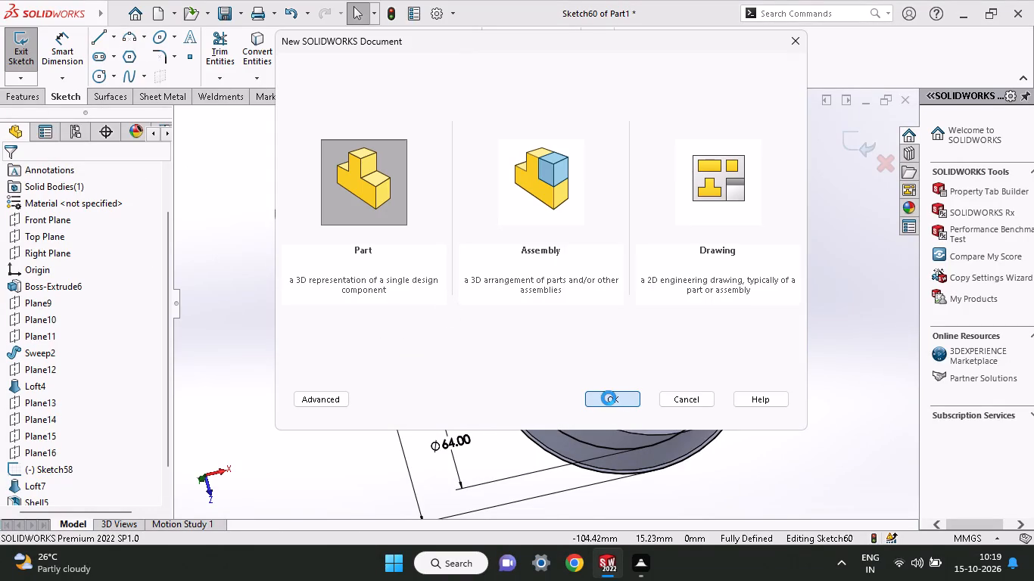
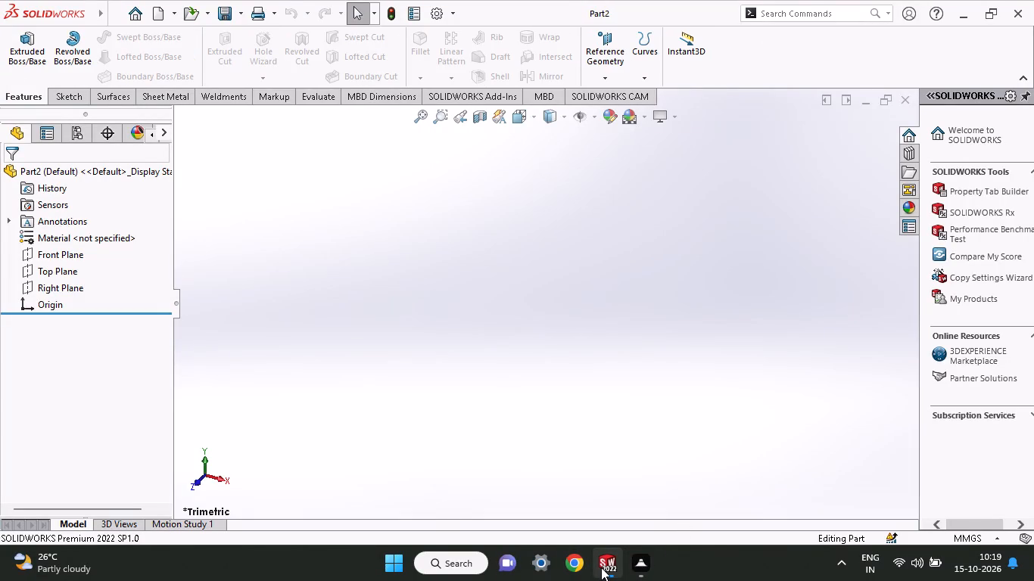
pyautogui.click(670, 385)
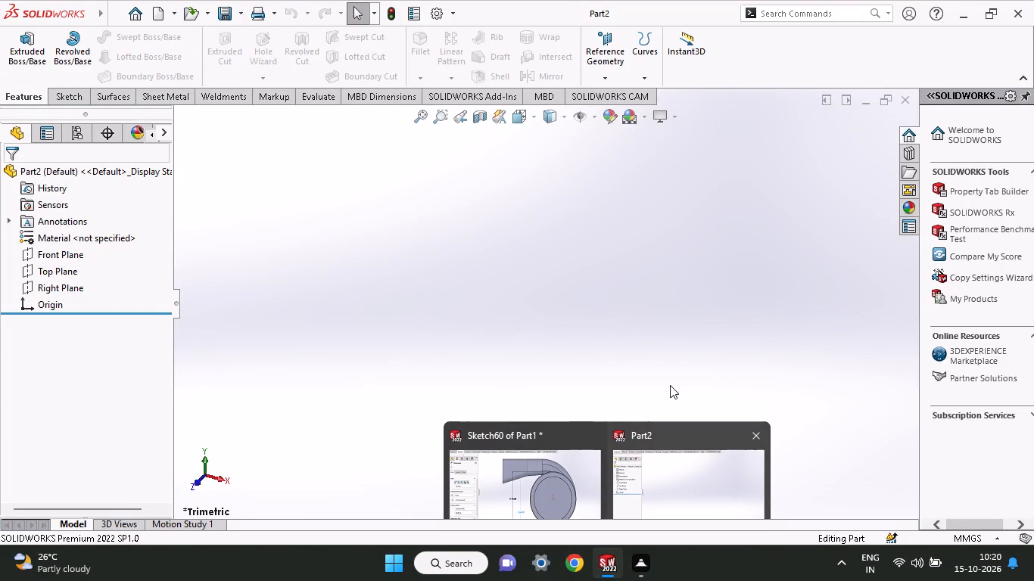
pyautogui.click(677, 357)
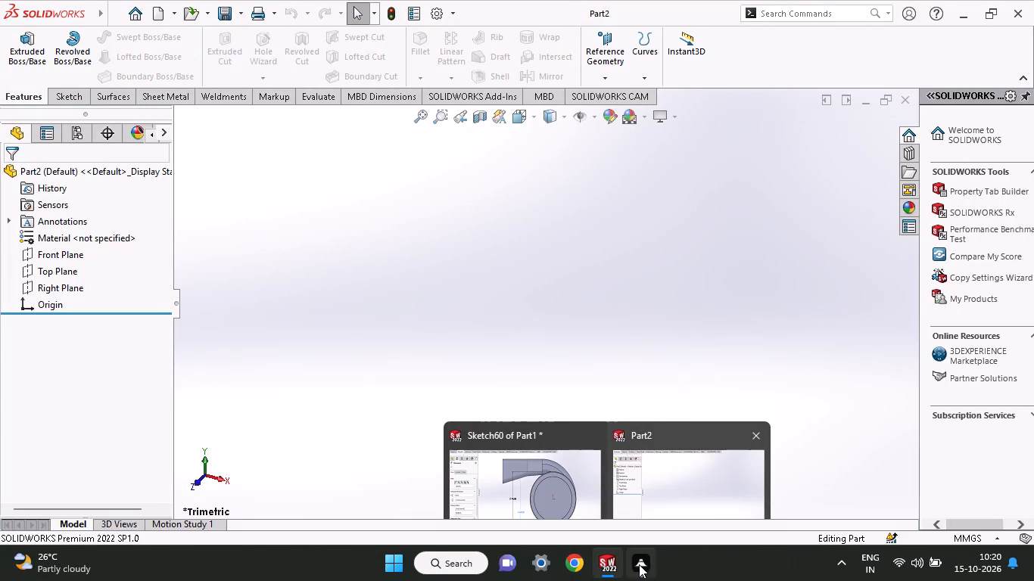
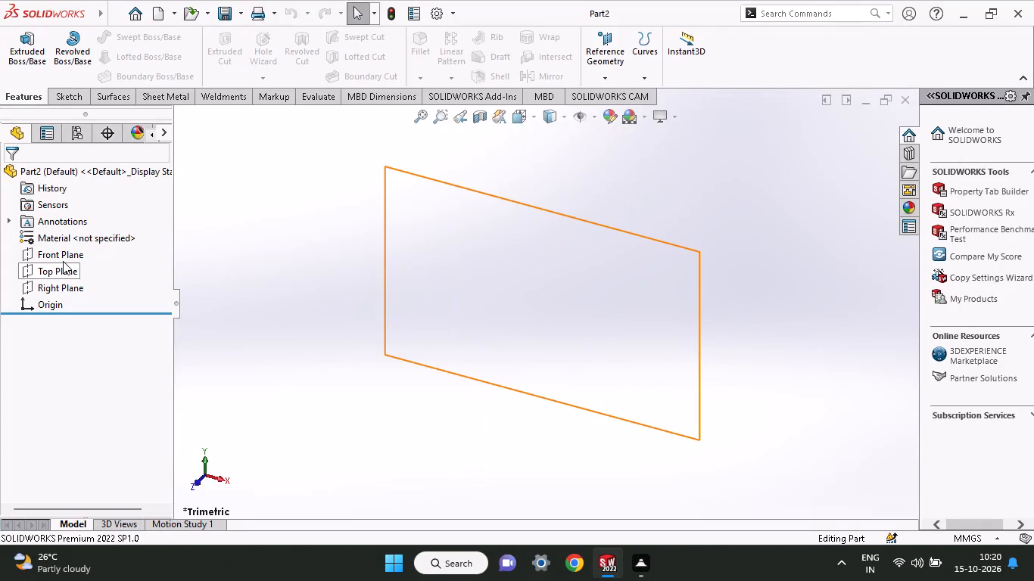
# Start a sketch on the Top Plane and draw a circle about 28.5 mm in diameter centred on the origin.
pyautogui.click(63, 269)
pyautogui.click(76, 250)
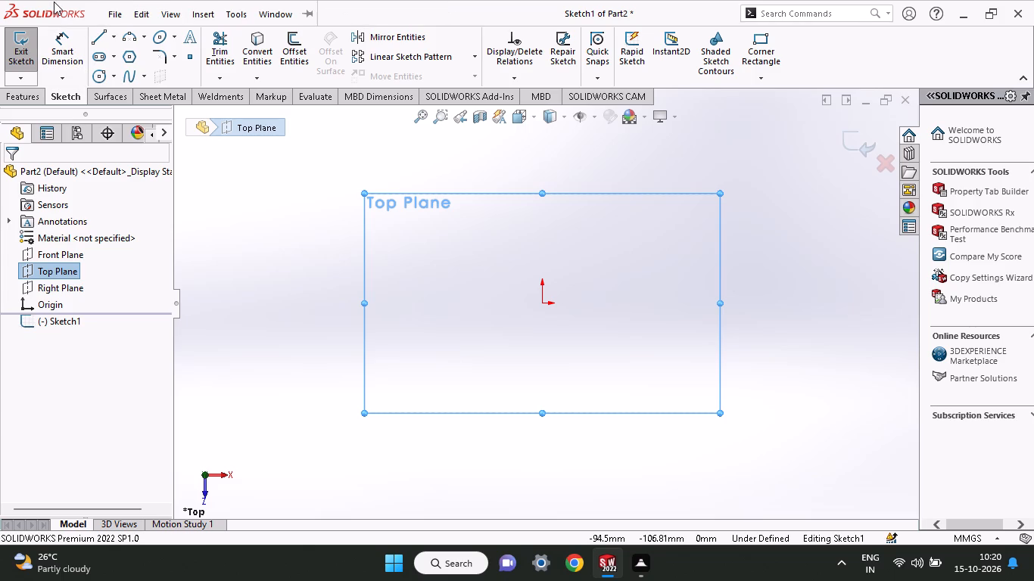
pyautogui.click(101, 81)
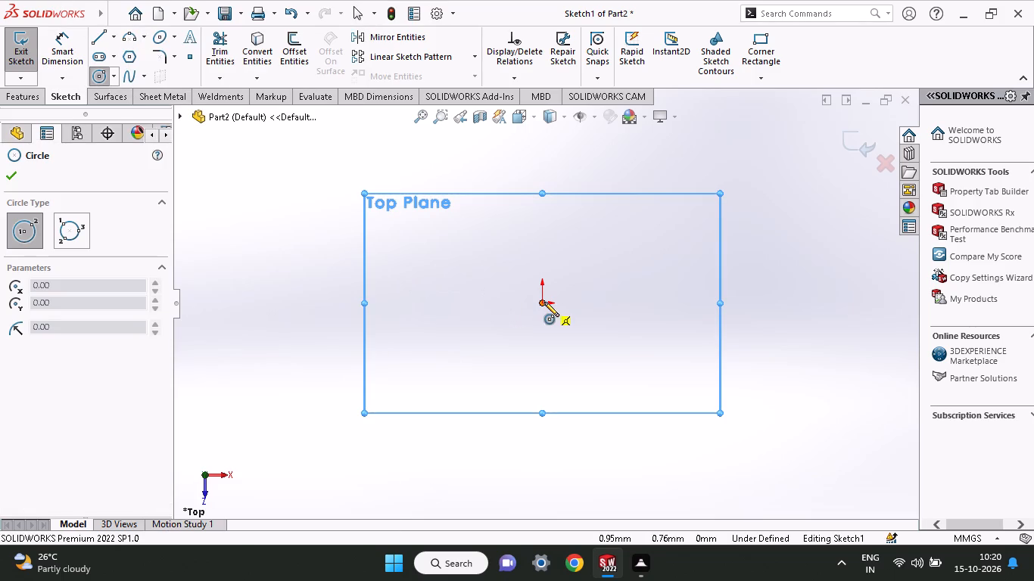
pyautogui.click(544, 302)
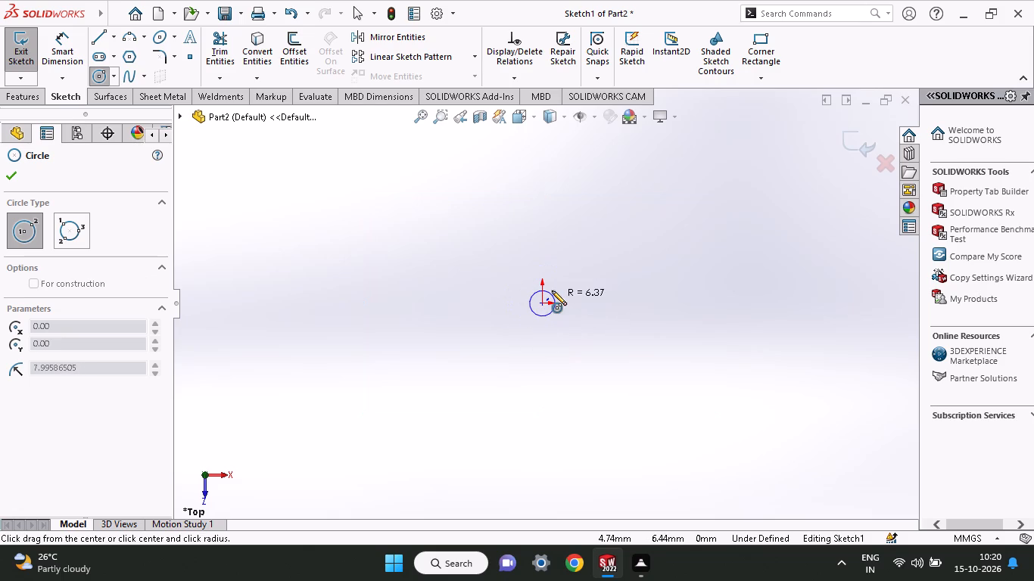
pyautogui.click(565, 320)
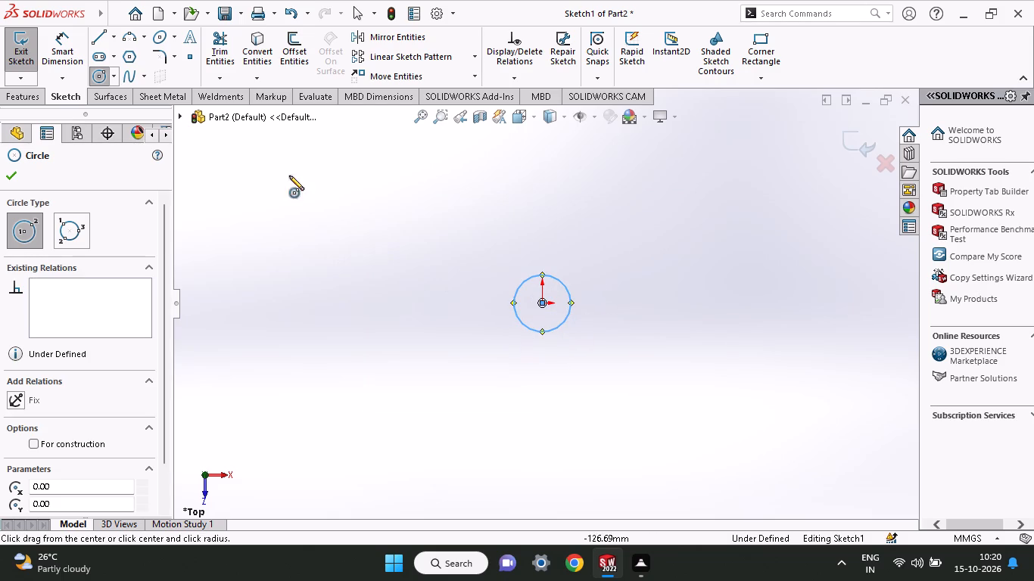
# Dimension the circle's diameter to 64 mm.
pyautogui.click(67, 66)
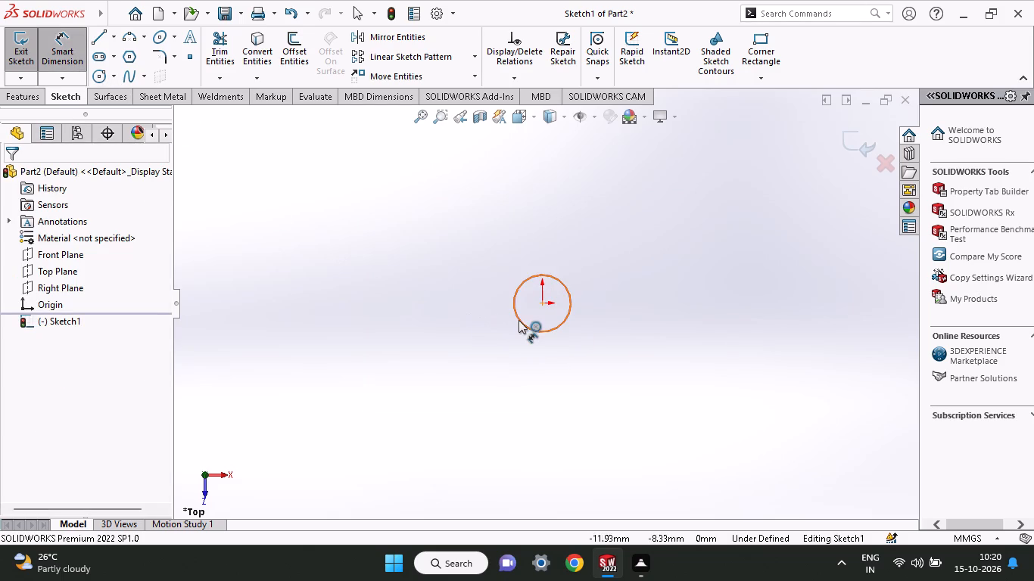
pyautogui.click(519, 320)
pyautogui.click(487, 334)
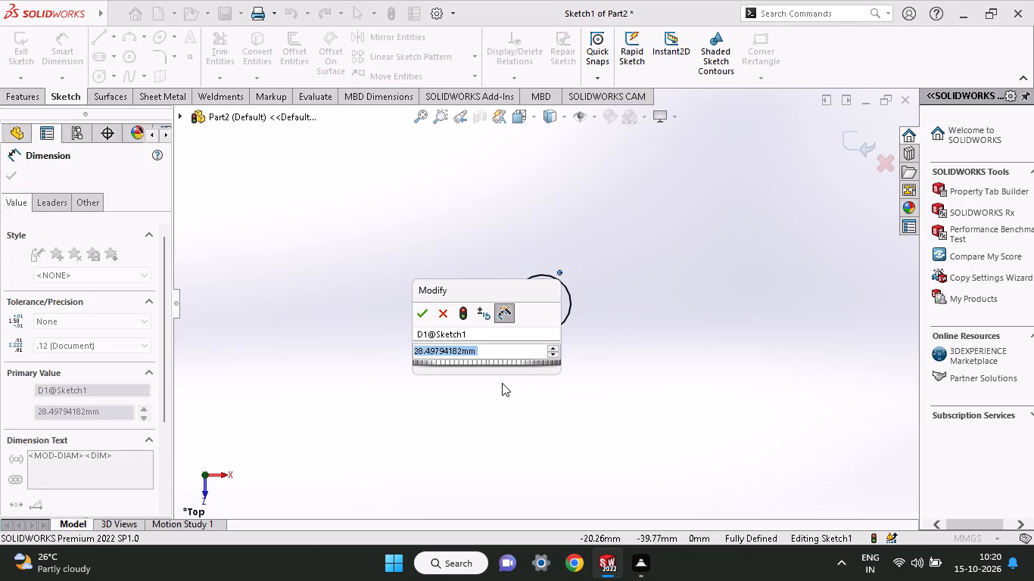
pyautogui.write('64')
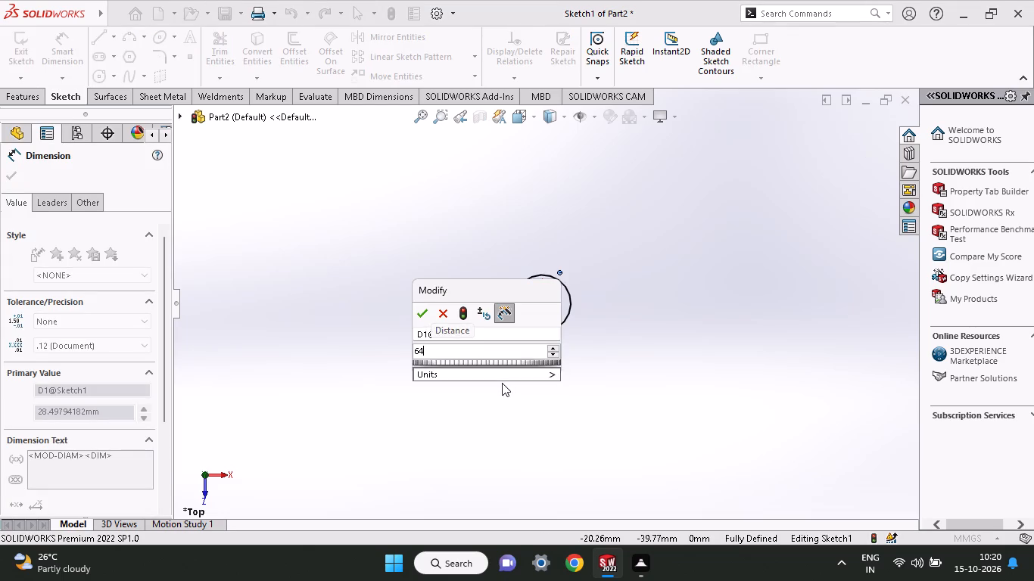
pyautogui.press('Return')
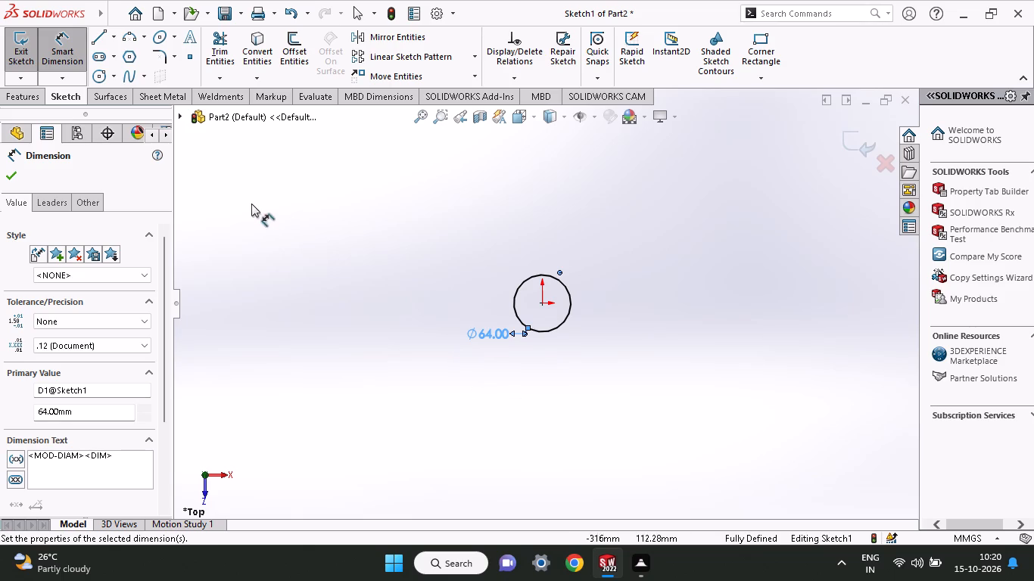
pyautogui.click(0, 175)
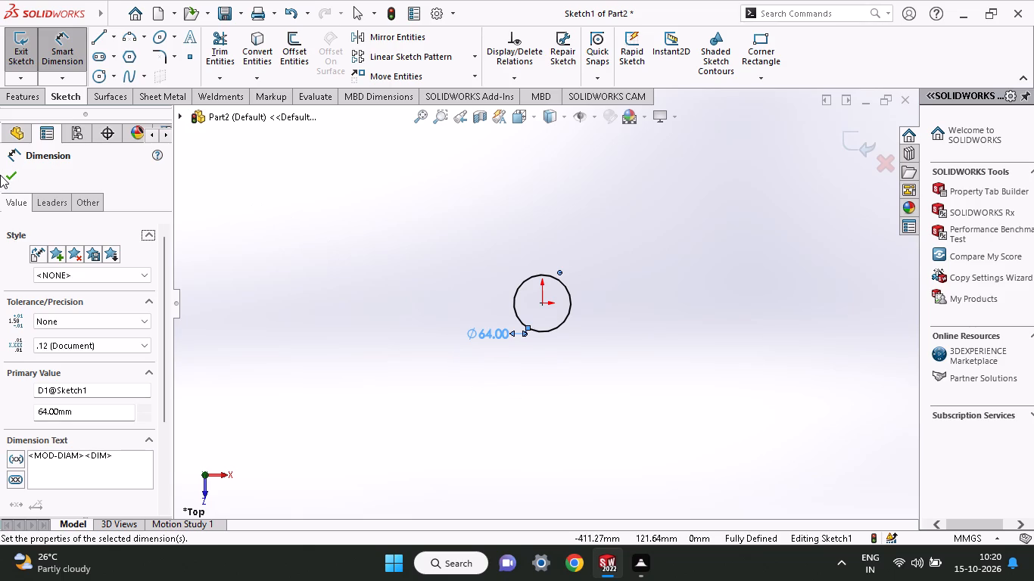
pyautogui.click(19, 175)
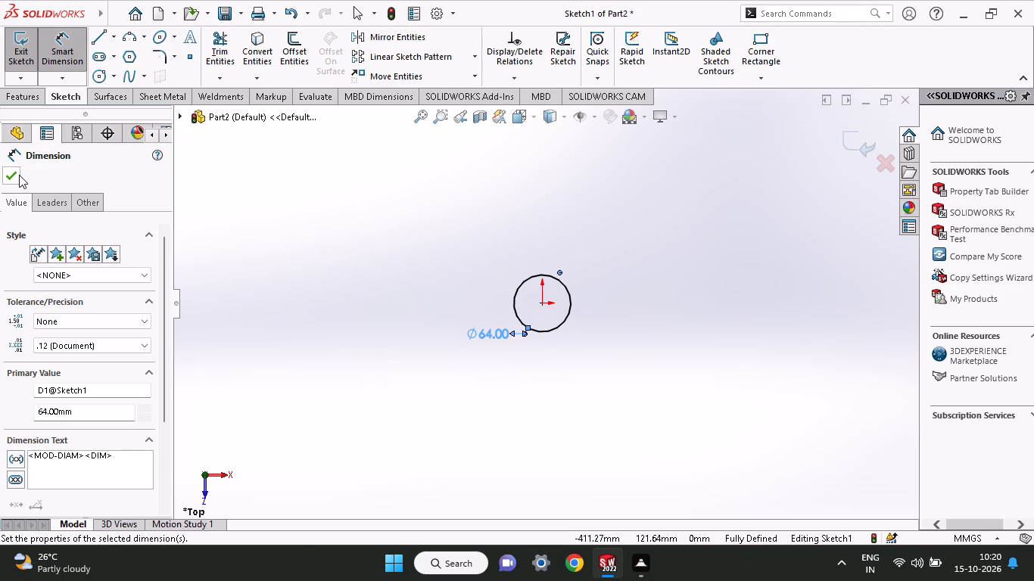
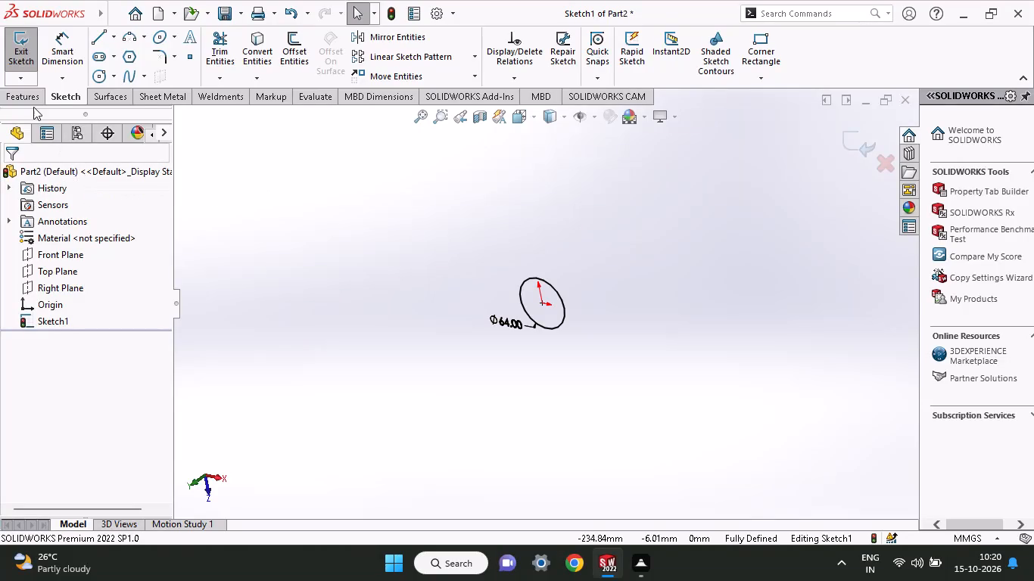
# Extrude the 64 mm circle as a mid-plane boss with a depth of 31 mm.
pyautogui.click(33, 98)
pyautogui.click(41, 54)
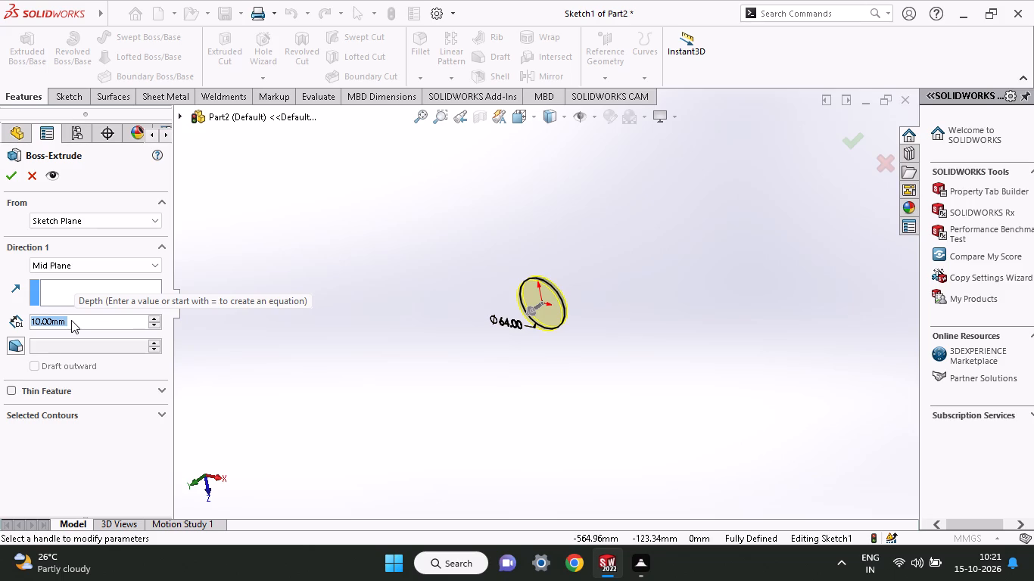
pyautogui.write('31')
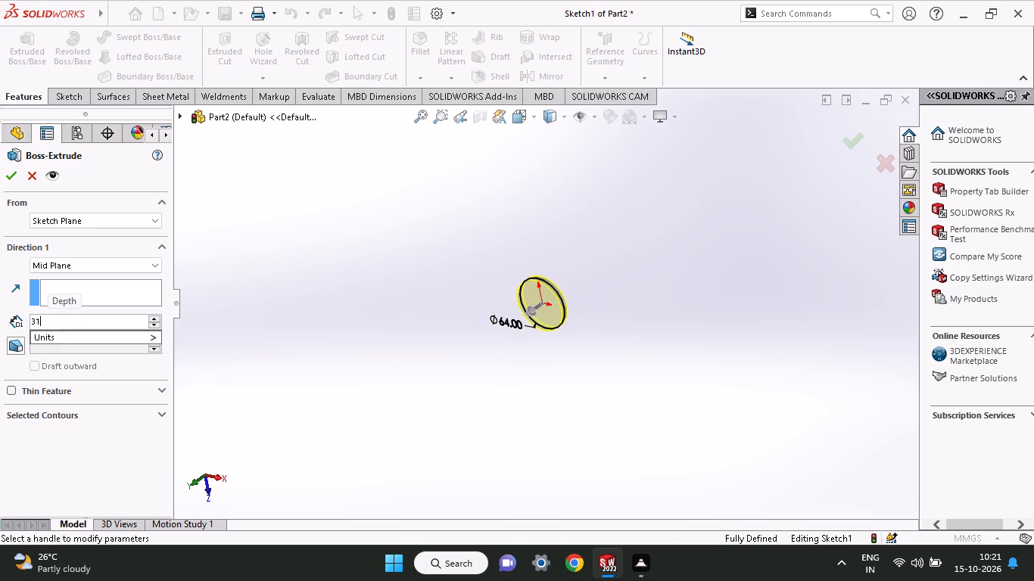
pyautogui.press('Return')
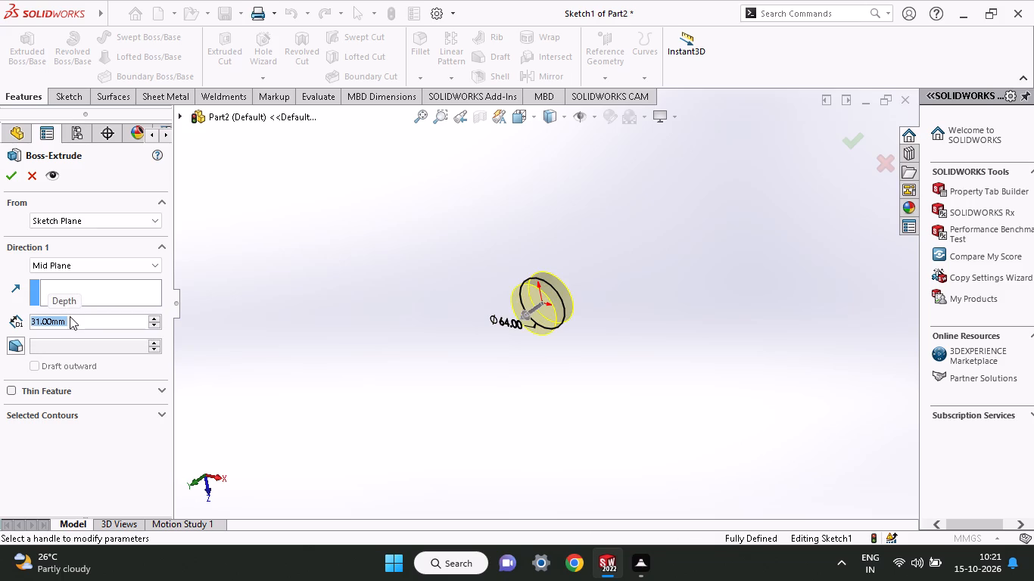
pyautogui.click(14, 182)
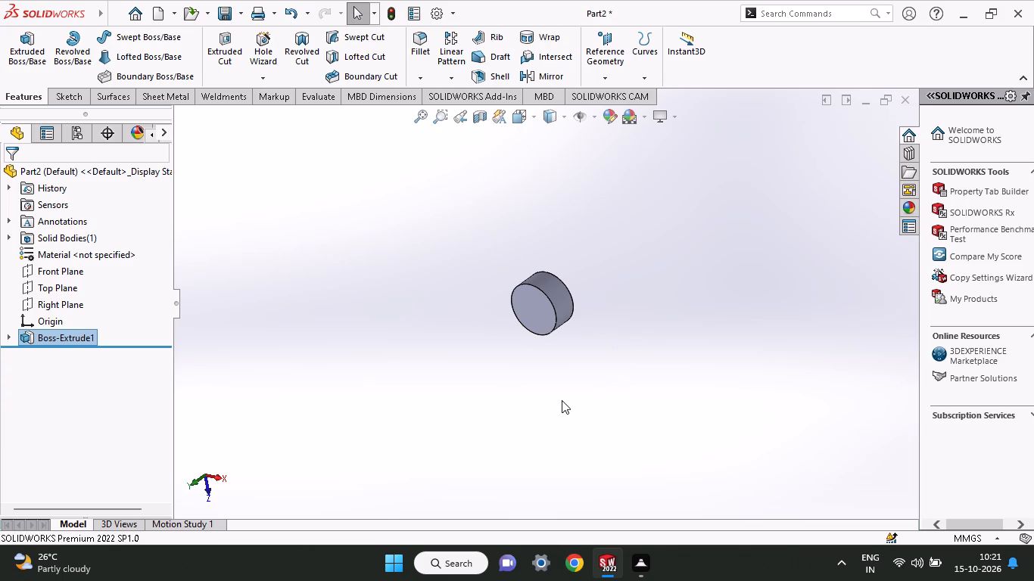
# Start a new sketch on the Top Plane and draw a circle about 92 mm in diameter, centred about 16 mm from the origin along X.
pyautogui.keyDown('ctrl'); pyautogui.scroll(2, 562, 400); pyautogui.keyUp('ctrl')
pyautogui.keyDown('ctrl'); pyautogui.scroll(-6, 566, 346); pyautogui.keyUp('ctrl')
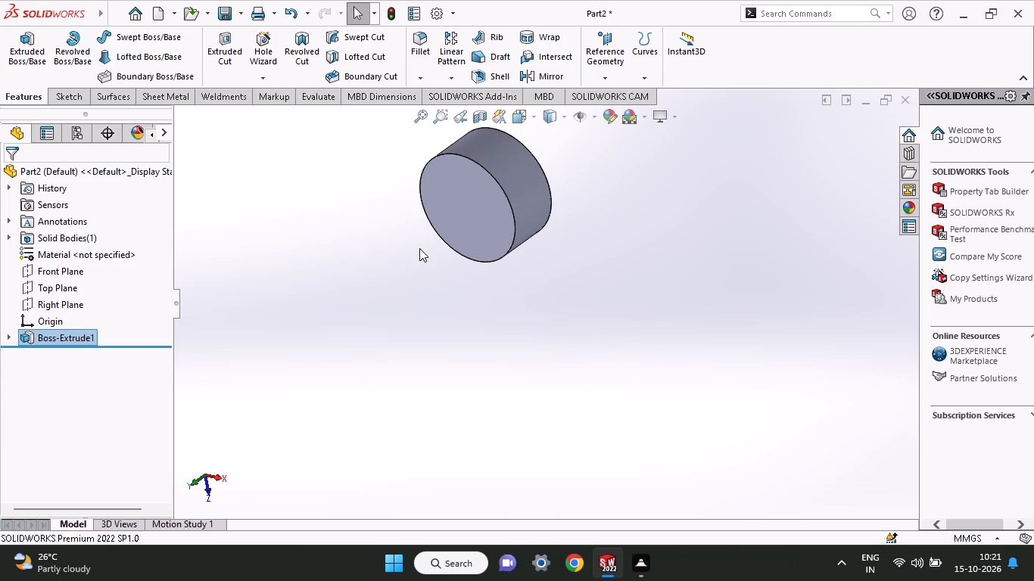
pyautogui.moveTo(441, 263); pyautogui.dragTo(559, 272, button='middle')
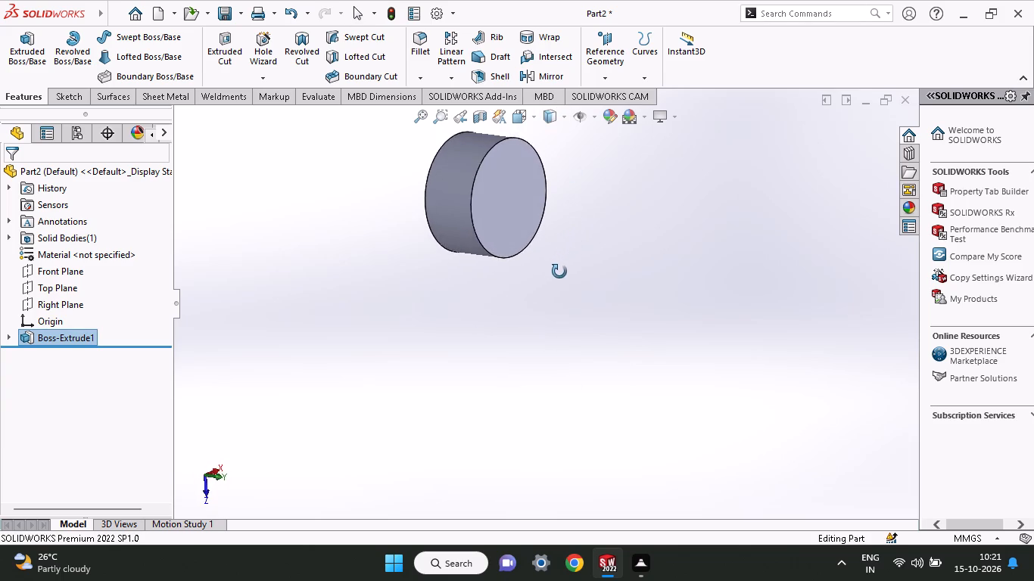
pyautogui.moveTo(559, 272); pyautogui.dragTo(525, 271, button='middle')
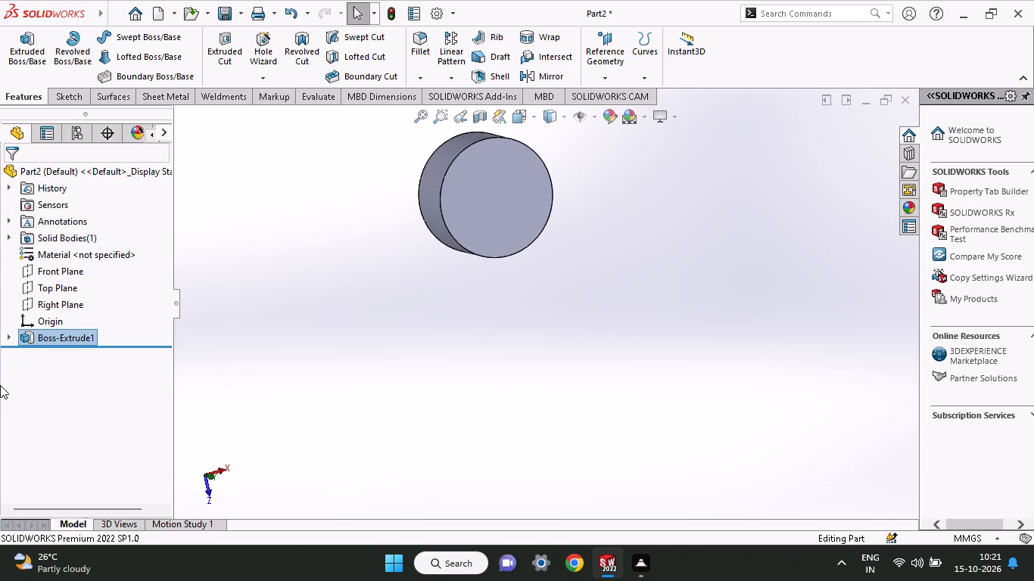
pyautogui.click(35, 290)
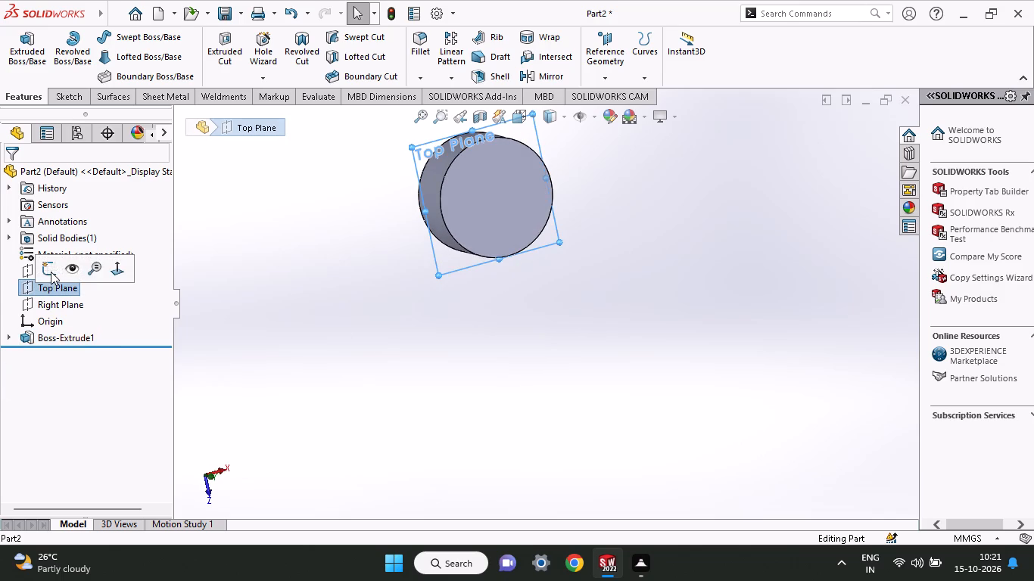
pyautogui.click(51, 272)
pyautogui.keyDown('ctrl'); pyautogui.scroll(2, 487, 325); pyautogui.keyUp('ctrl')
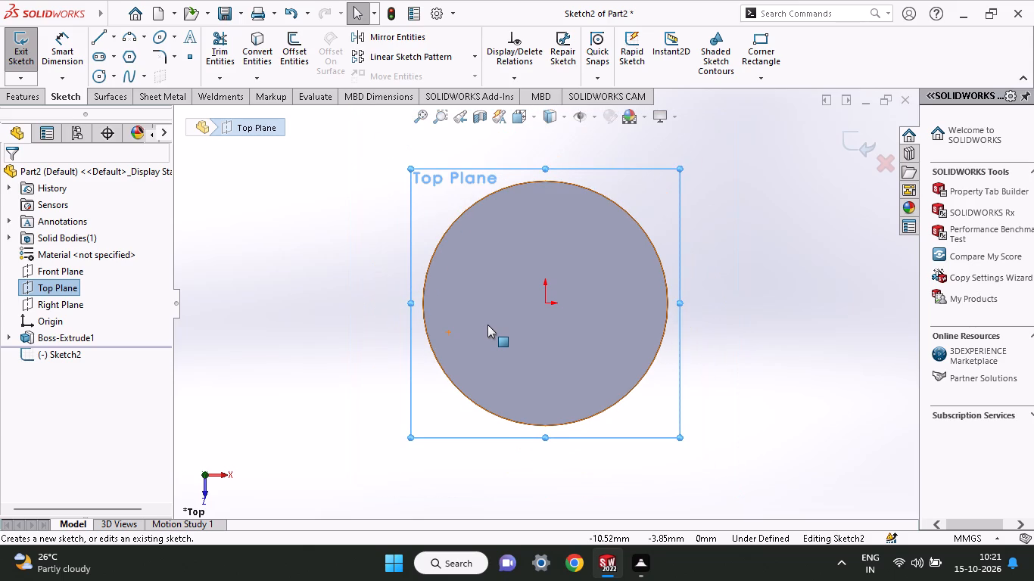
pyautogui.click(106, 82)
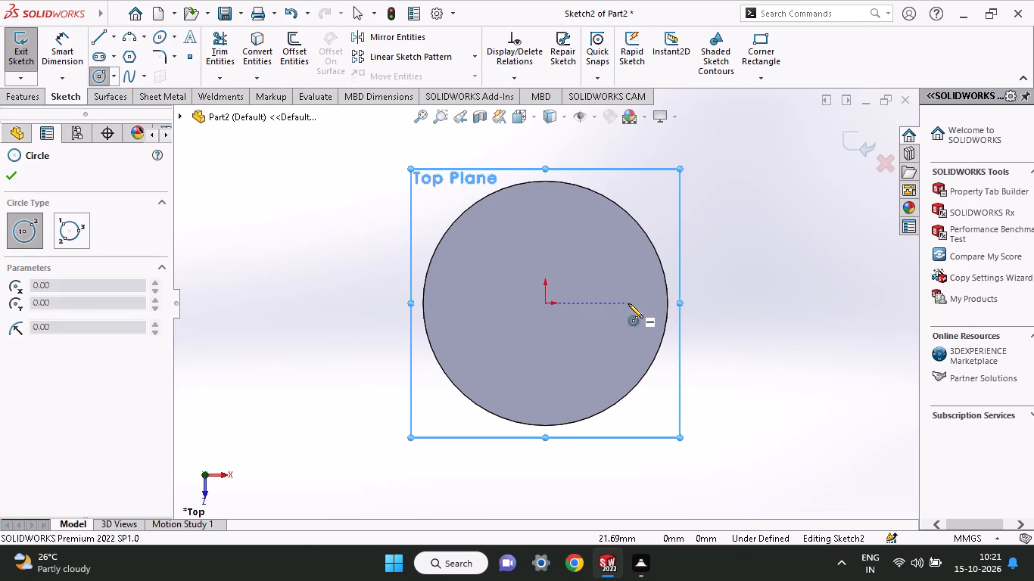
pyautogui.click(606, 302)
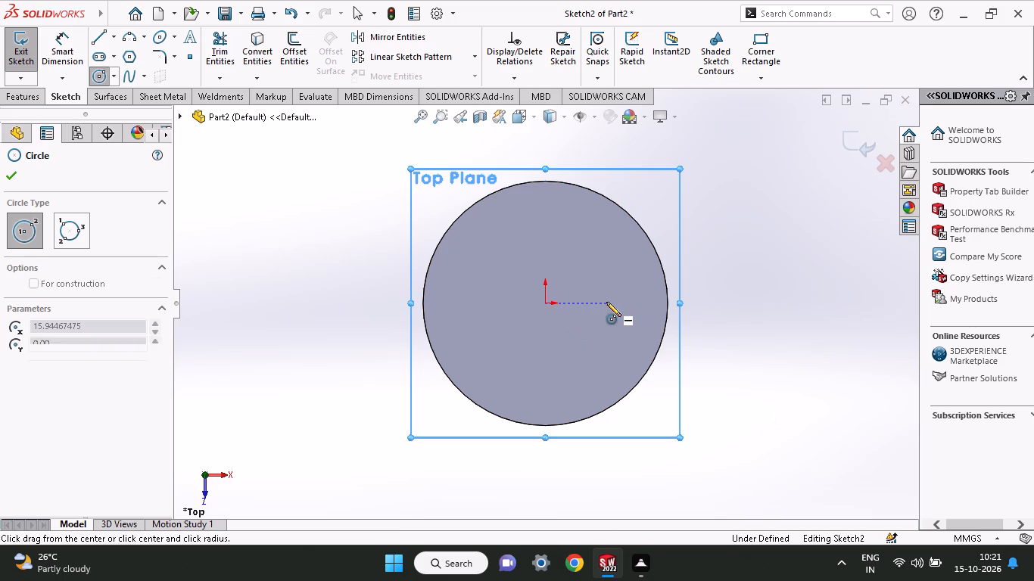
pyautogui.click(740, 418)
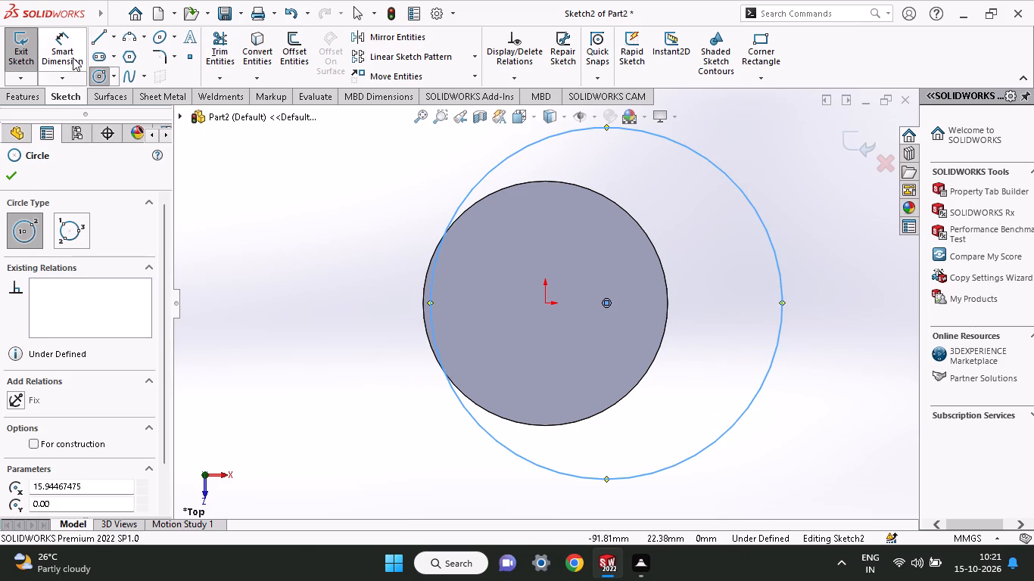
# Dimension the new circle's diameter to 114 mm.
pyautogui.click(73, 57)
pyautogui.click(441, 359)
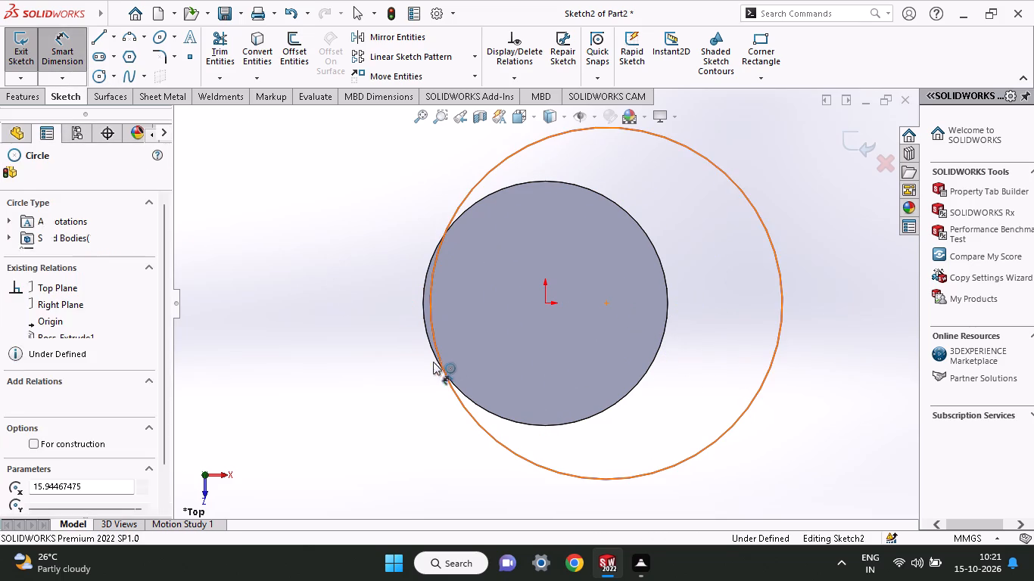
pyautogui.click(385, 374)
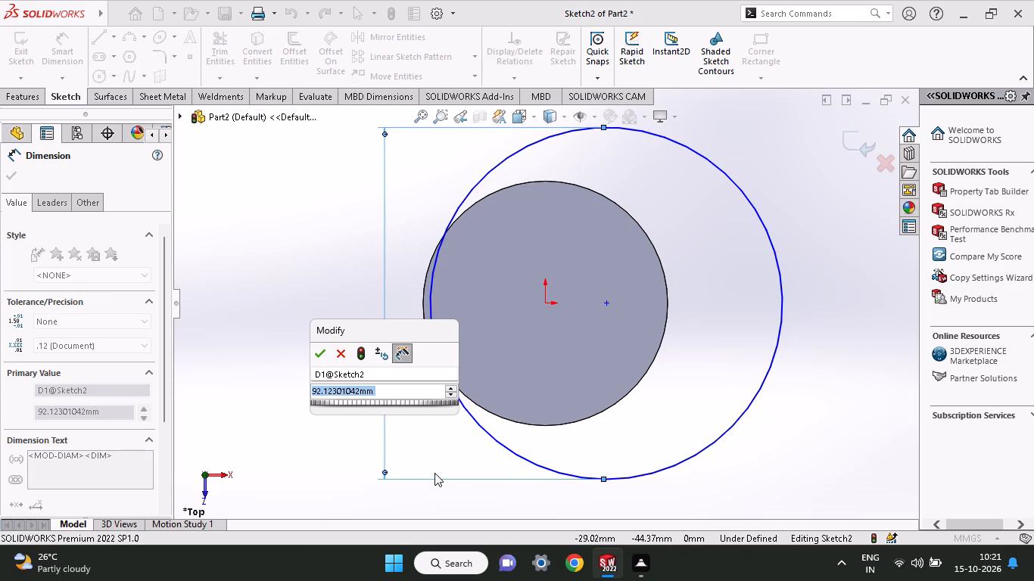
pyautogui.write('57')
pyautogui.hotkey('shift', '+')
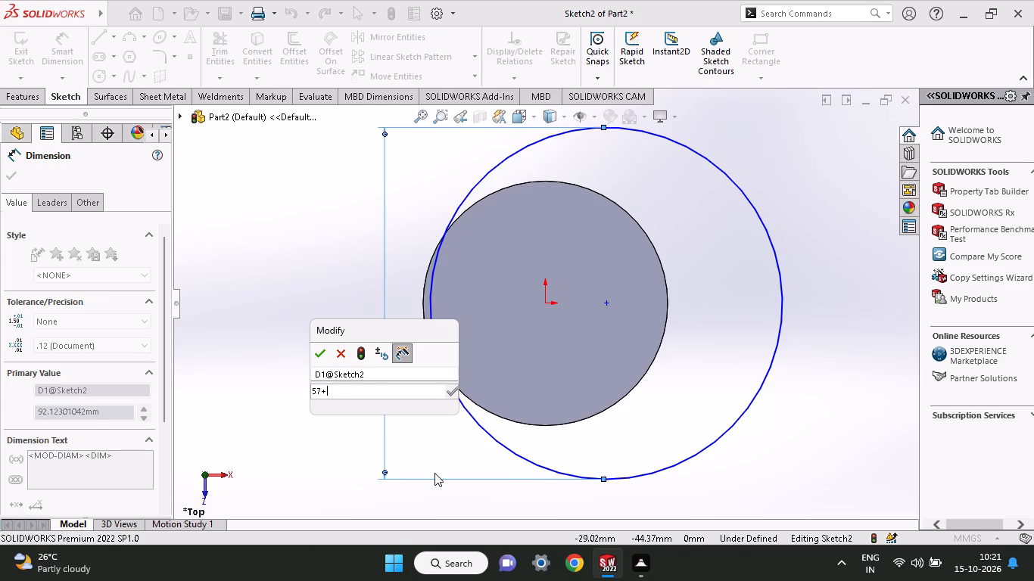
pyautogui.write('57')
pyautogui.press('Return')
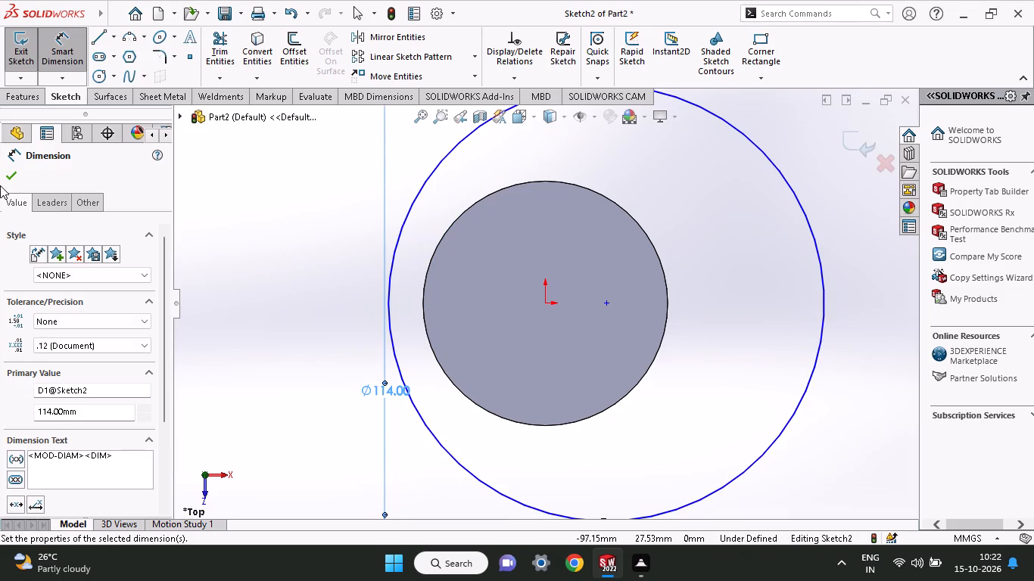
pyautogui.click(2, 177)
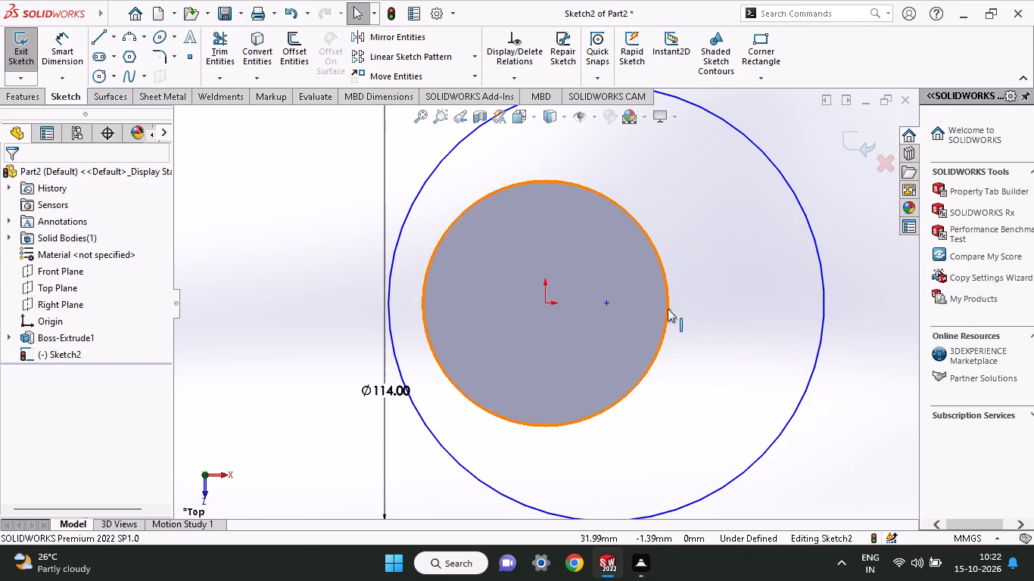
# Make the 114 mm circle tangent to the cylinder's circular edge.
pyautogui.click(668, 309)
pyautogui.keyDown('shift'); pyautogui.click(822, 259); pyautogui.keyUp('shift')
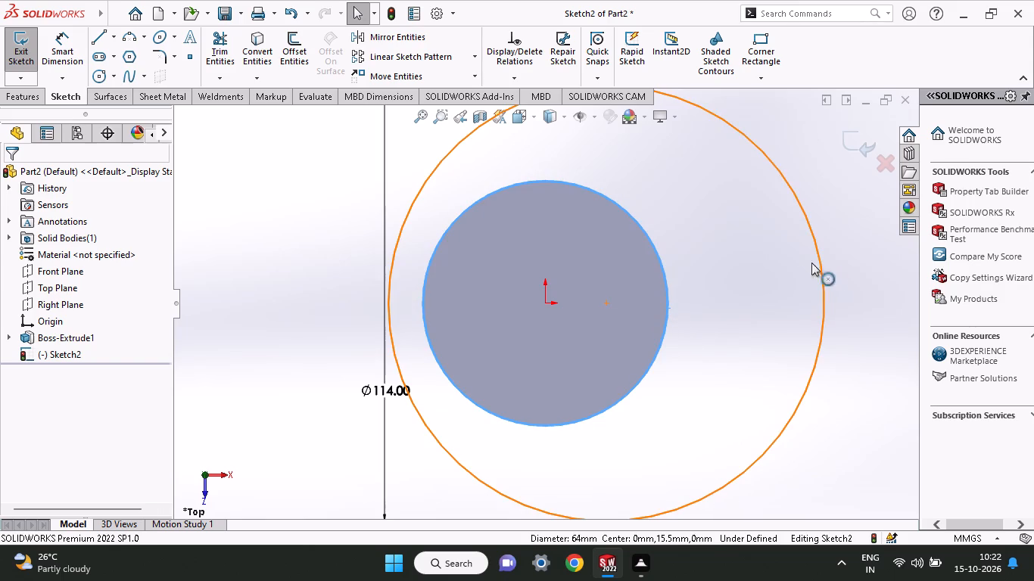
pyautogui.click(35, 440)
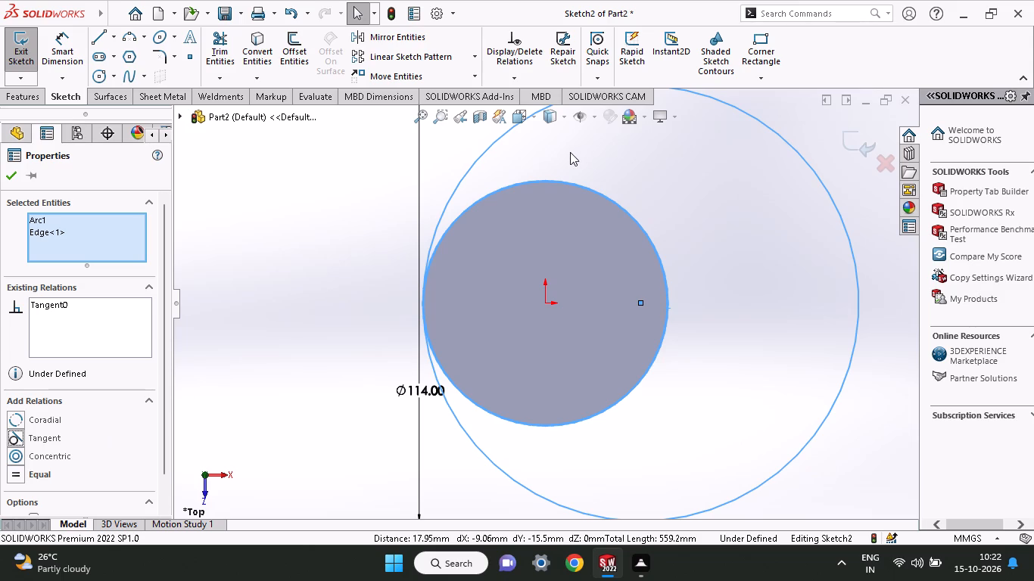
# Draw a corner rectangle about 32 by 63 mm from the circles' tangent point to a corner vertically in line with the origin.
pyautogui.click(746, 33)
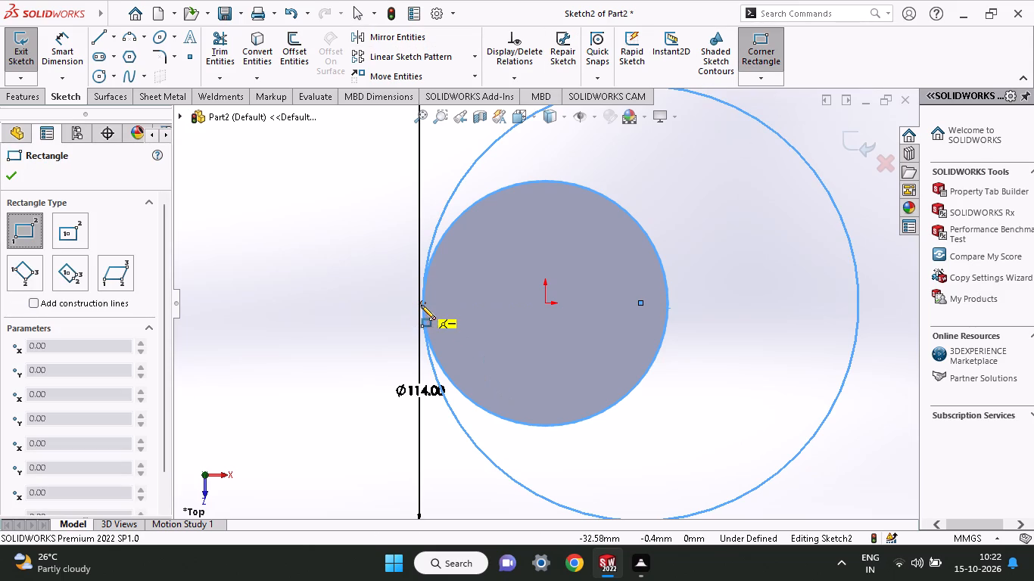
pyautogui.click(421, 305)
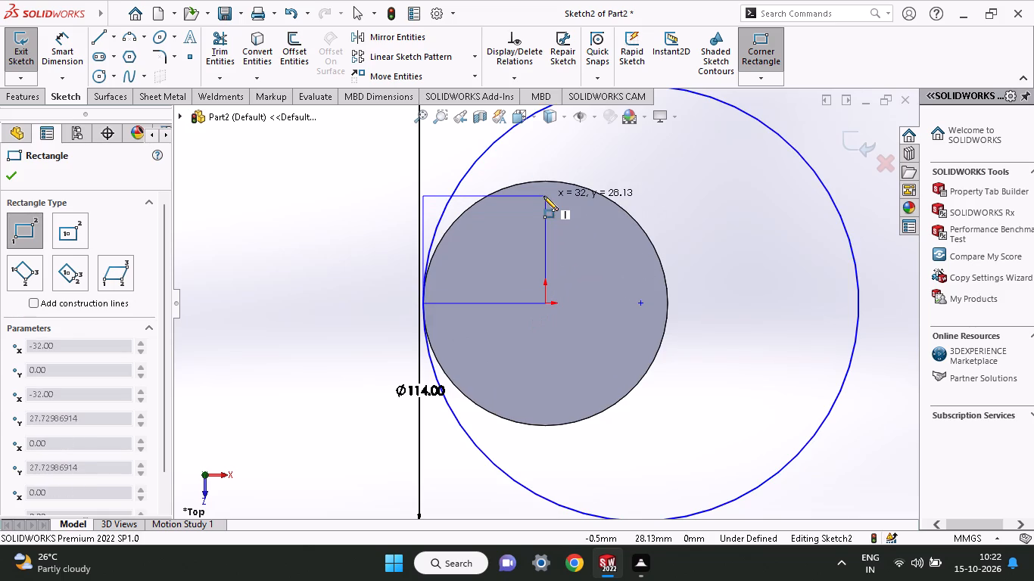
pyautogui.keyDown('ctrl'); pyautogui.scroll(3, 543, 196); pyautogui.keyUp('ctrl')
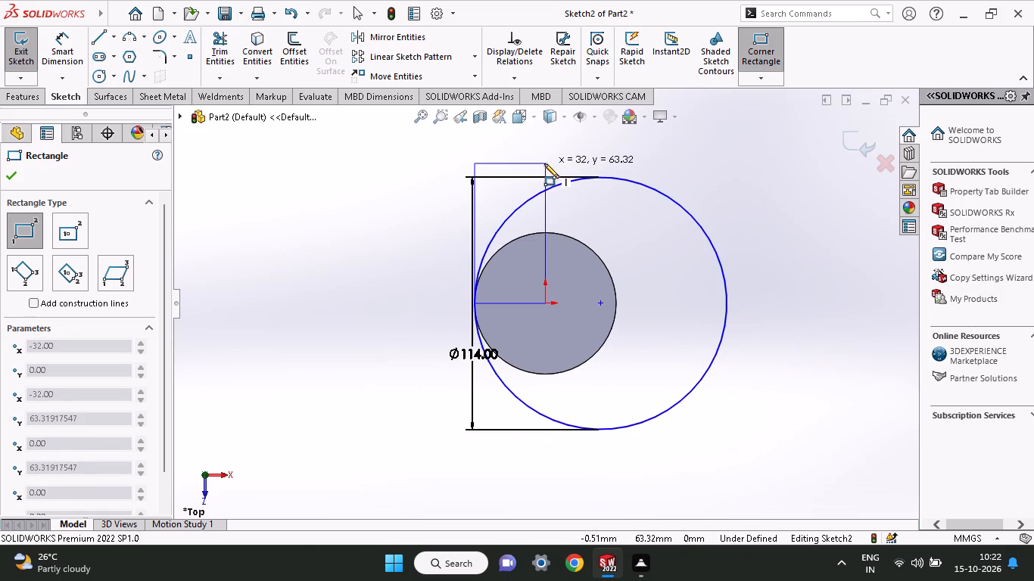
pyautogui.click(544, 163)
pyautogui.rightClick(404, 244)
pyautogui.click(431, 258)
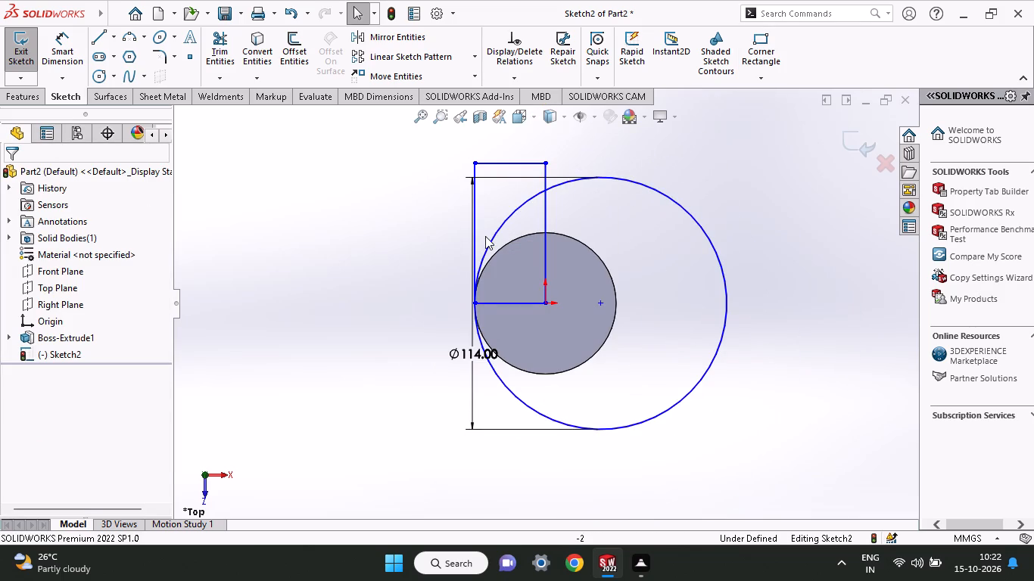
# Trim away the 114 mm circle outside the rectangle, leaving only the arc between the tangent point and the line through the origin.
pyautogui.click(219, 46)
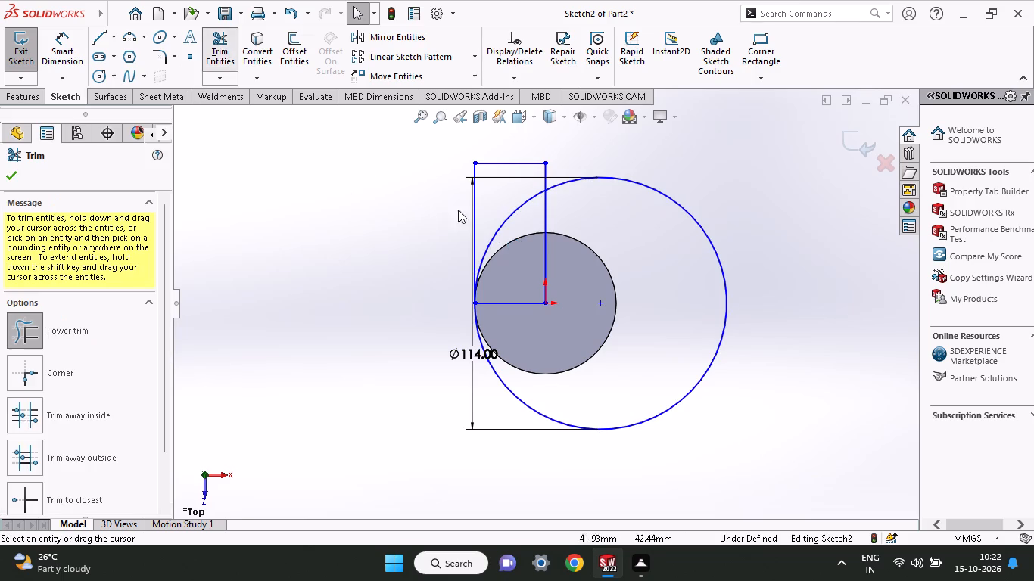
pyautogui.moveTo(624, 175); pyautogui.dragTo(644, 381)
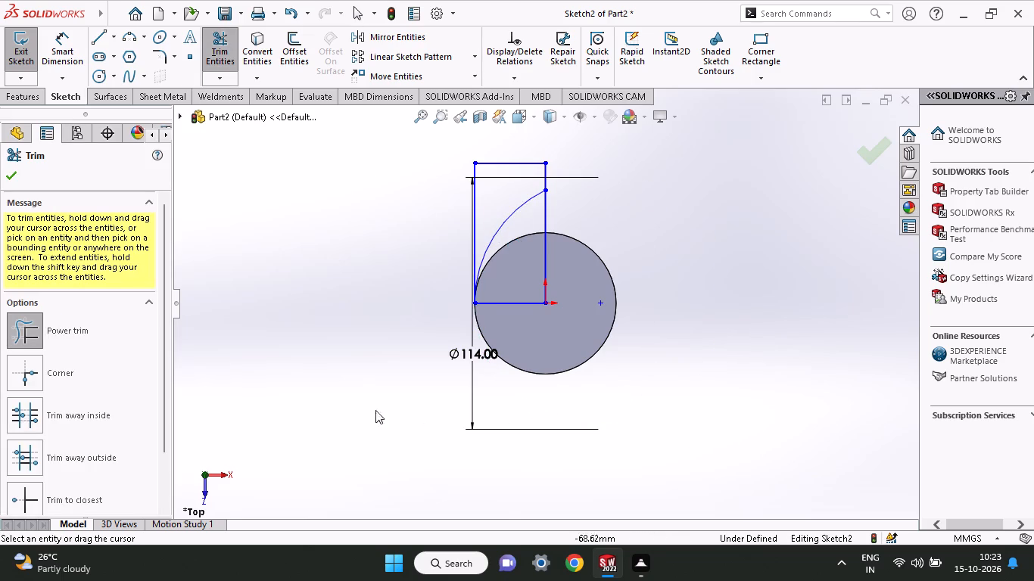
pyautogui.rightClick(307, 387)
pyautogui.click(307, 318)
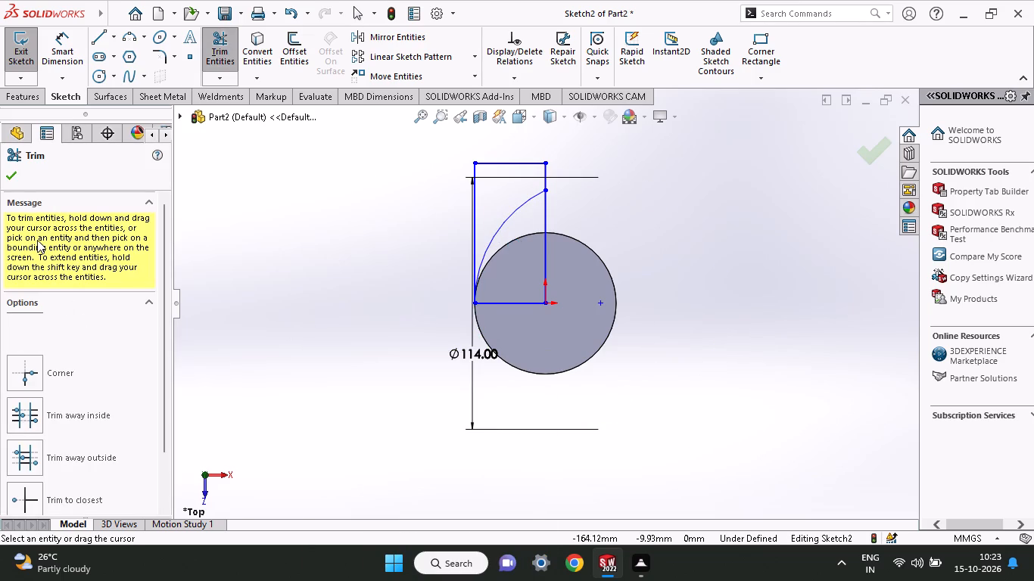
pyautogui.click(11, 172)
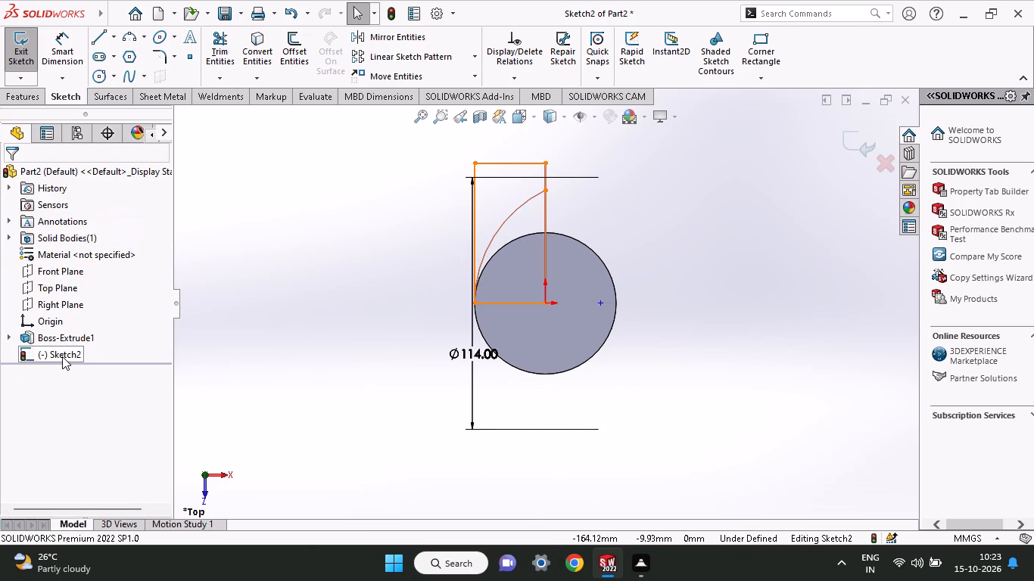
pyautogui.rightClick(62, 356)
pyautogui.click(255, 299)
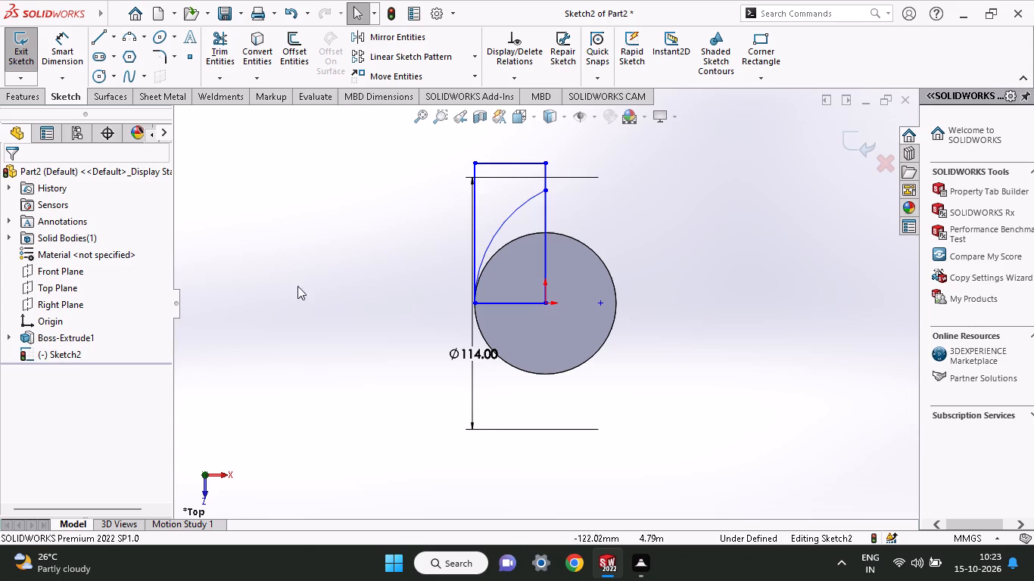
# Trim the rectangle's outer side, far edge and the line end beyond the arc, leaving a closed profile of two lines and the arc.
pyautogui.click(218, 28)
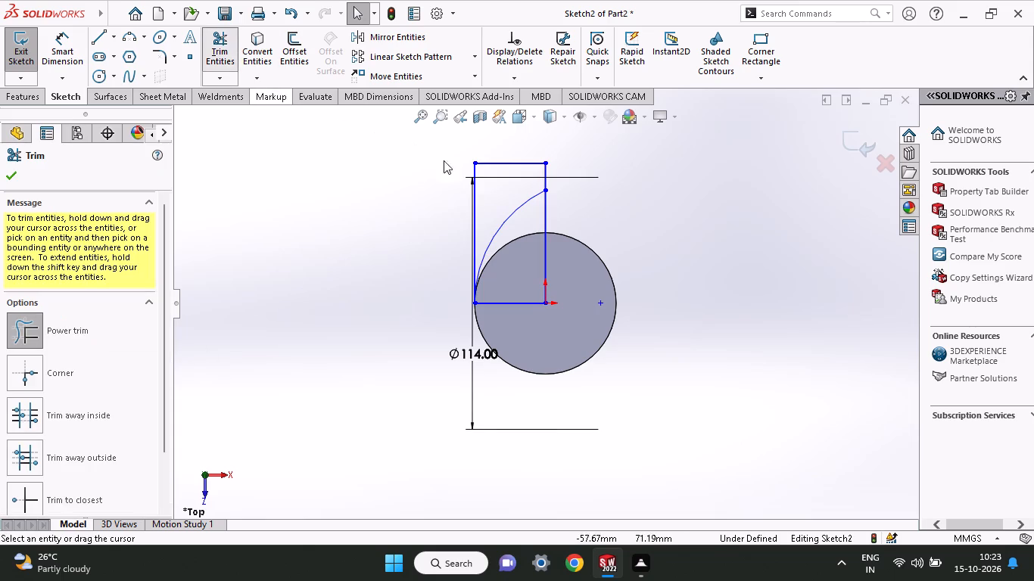
pyautogui.moveTo(491, 194); pyautogui.dragTo(447, 244)
pyautogui.moveTo(507, 178); pyautogui.dragTo(511, 181)
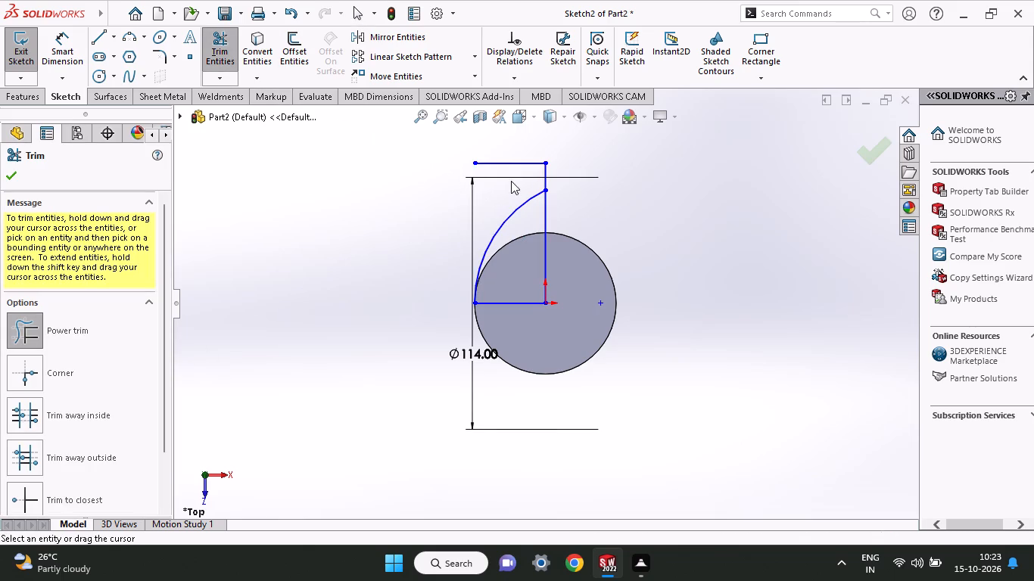
pyautogui.moveTo(511, 181); pyautogui.dragTo(557, 174)
pyautogui.moveTo(525, 151); pyautogui.dragTo(508, 179)
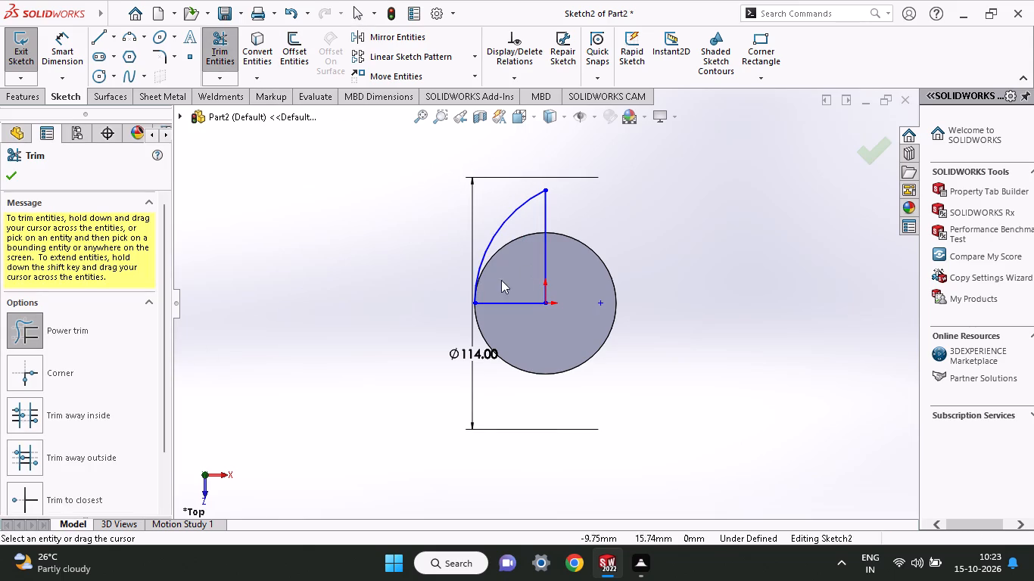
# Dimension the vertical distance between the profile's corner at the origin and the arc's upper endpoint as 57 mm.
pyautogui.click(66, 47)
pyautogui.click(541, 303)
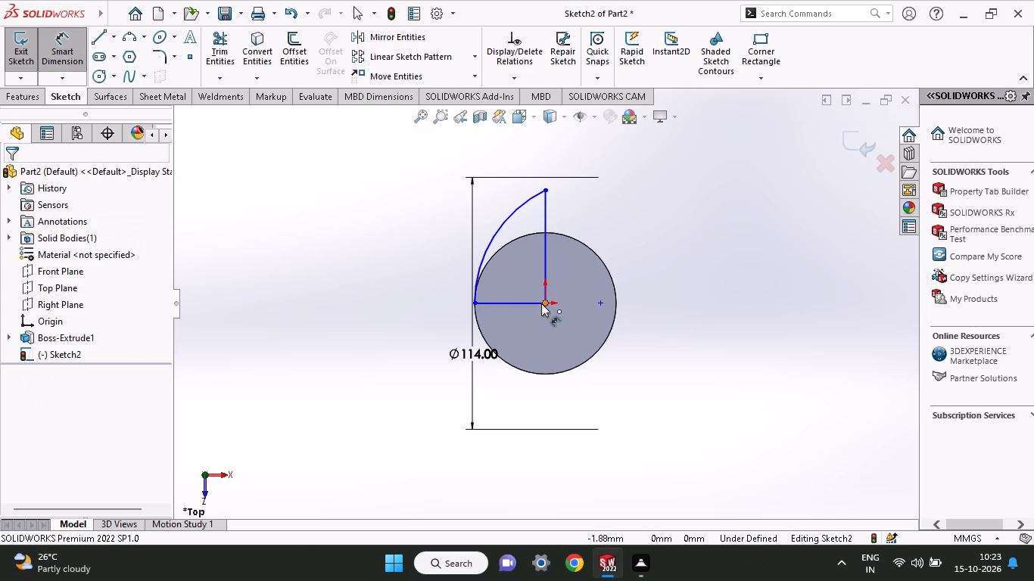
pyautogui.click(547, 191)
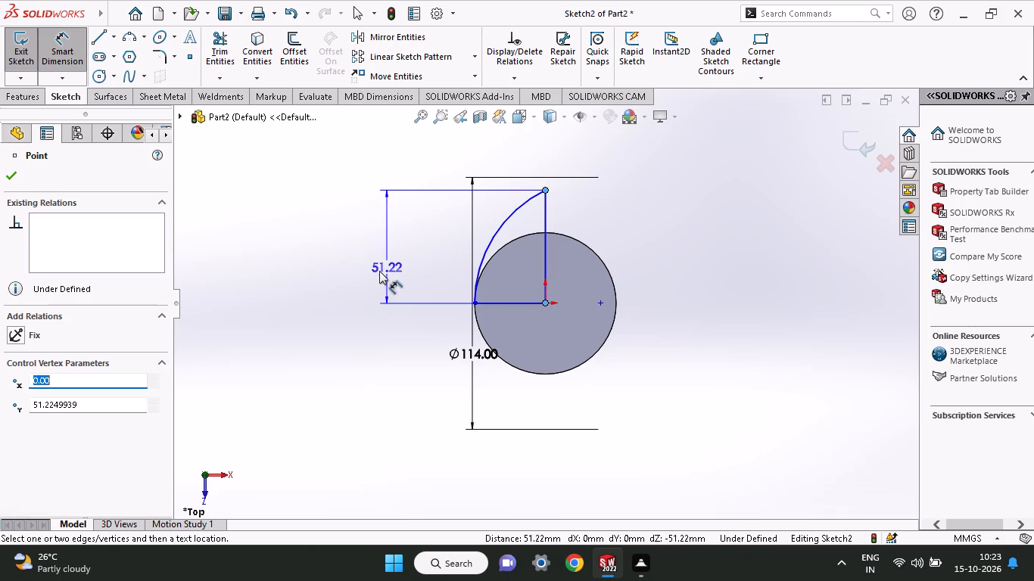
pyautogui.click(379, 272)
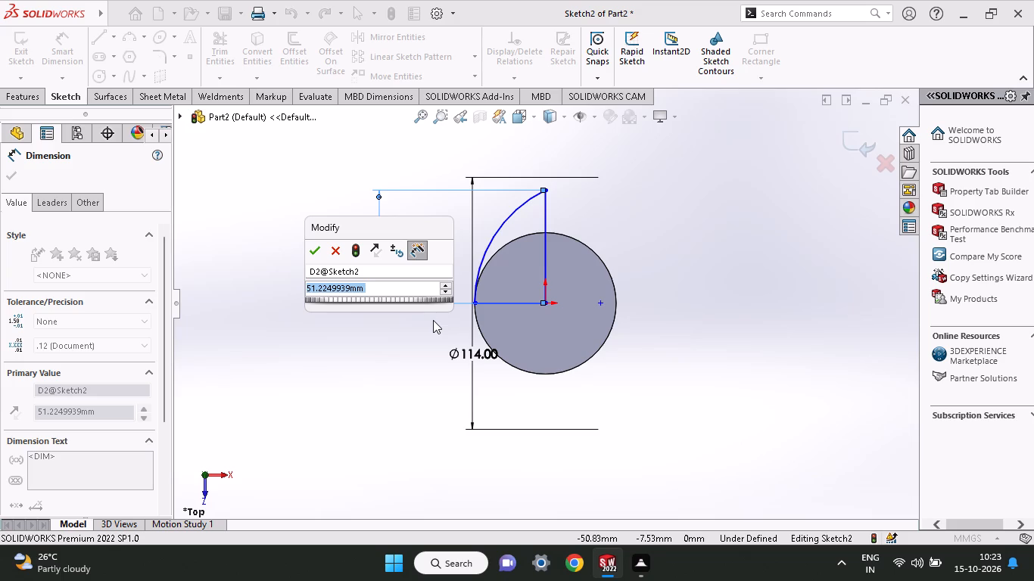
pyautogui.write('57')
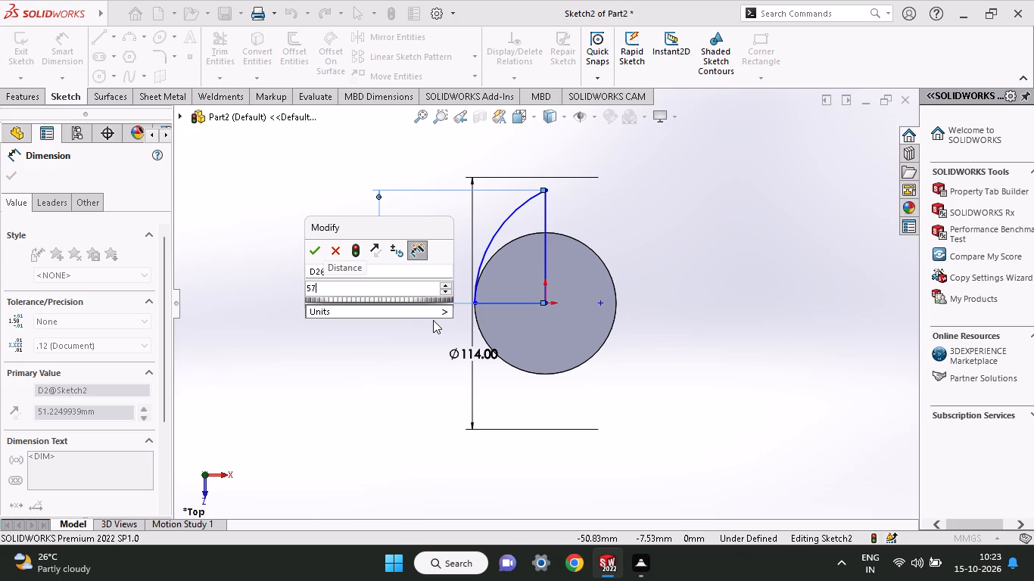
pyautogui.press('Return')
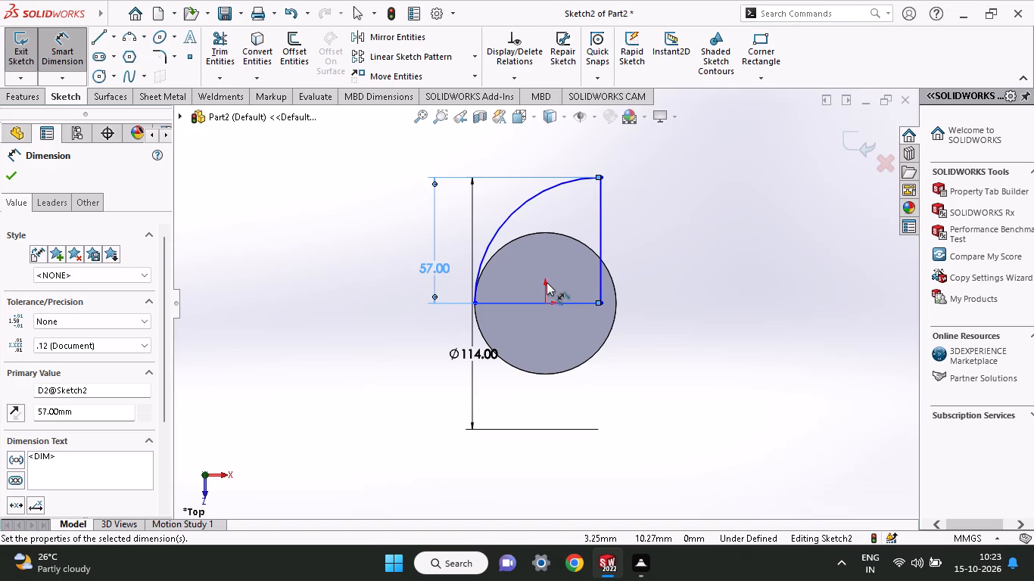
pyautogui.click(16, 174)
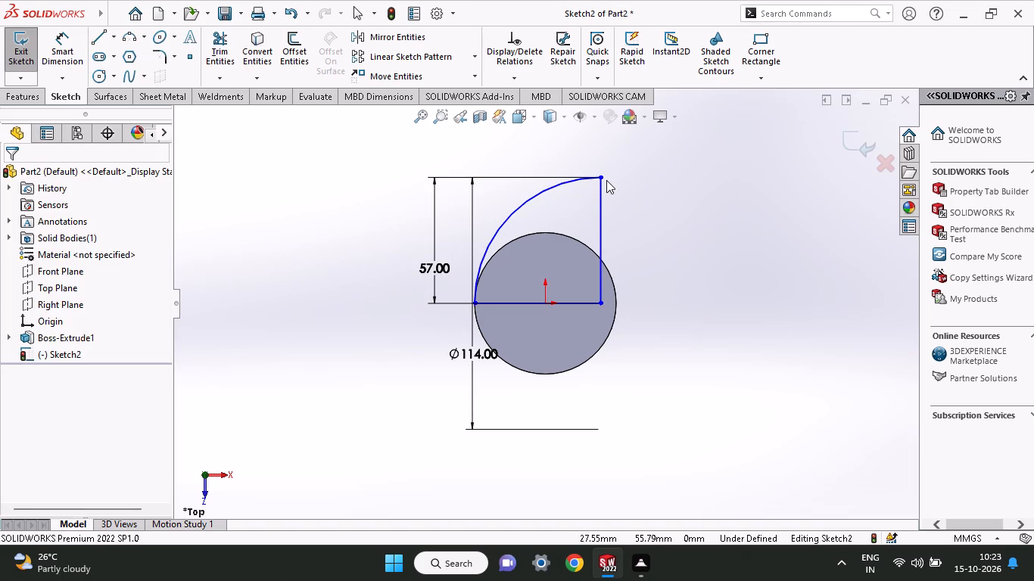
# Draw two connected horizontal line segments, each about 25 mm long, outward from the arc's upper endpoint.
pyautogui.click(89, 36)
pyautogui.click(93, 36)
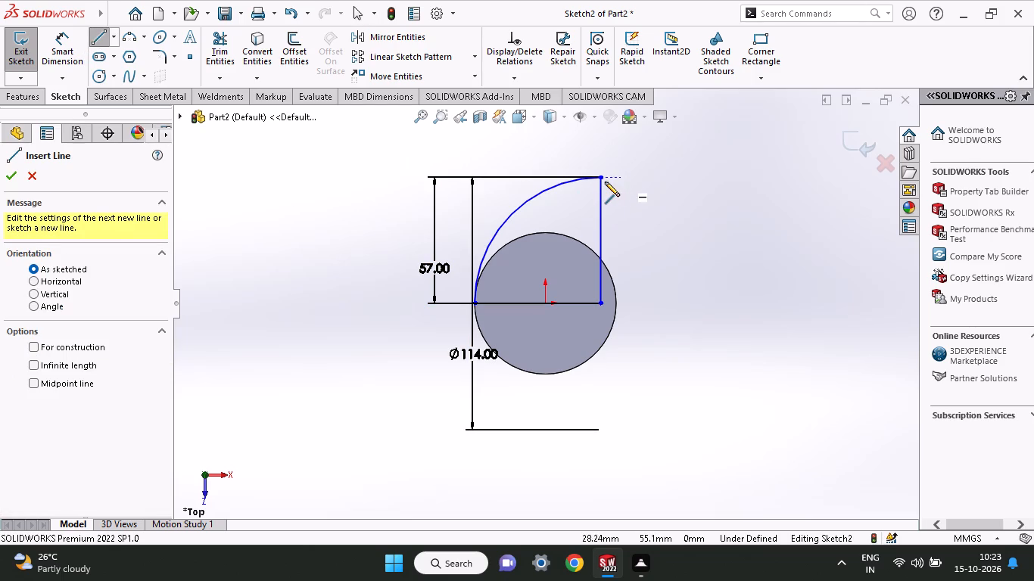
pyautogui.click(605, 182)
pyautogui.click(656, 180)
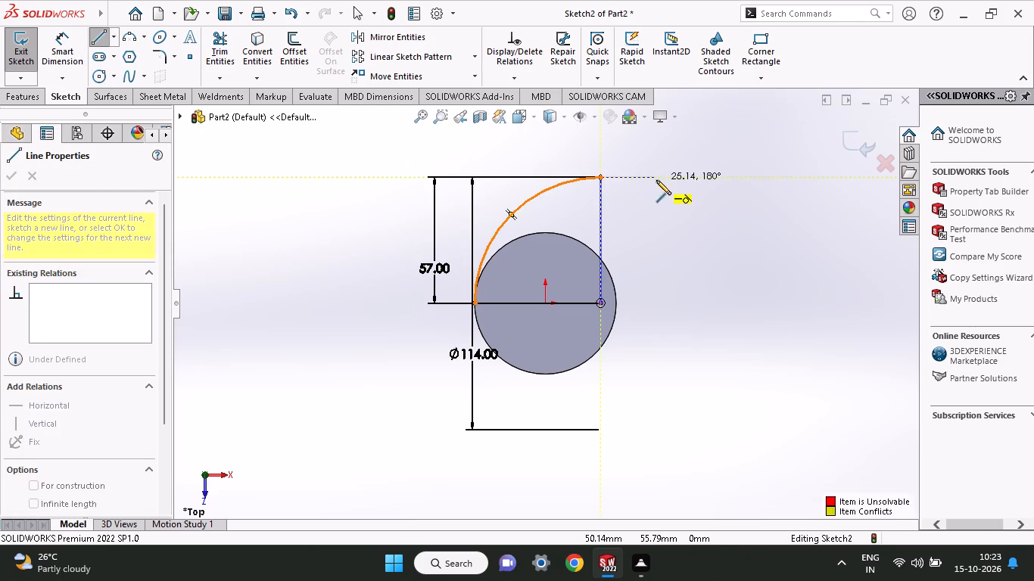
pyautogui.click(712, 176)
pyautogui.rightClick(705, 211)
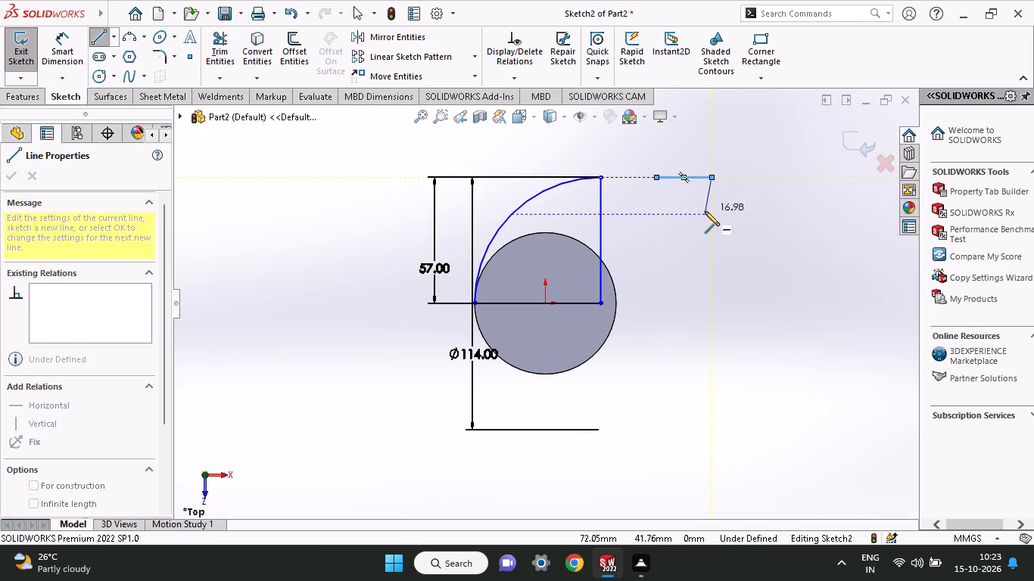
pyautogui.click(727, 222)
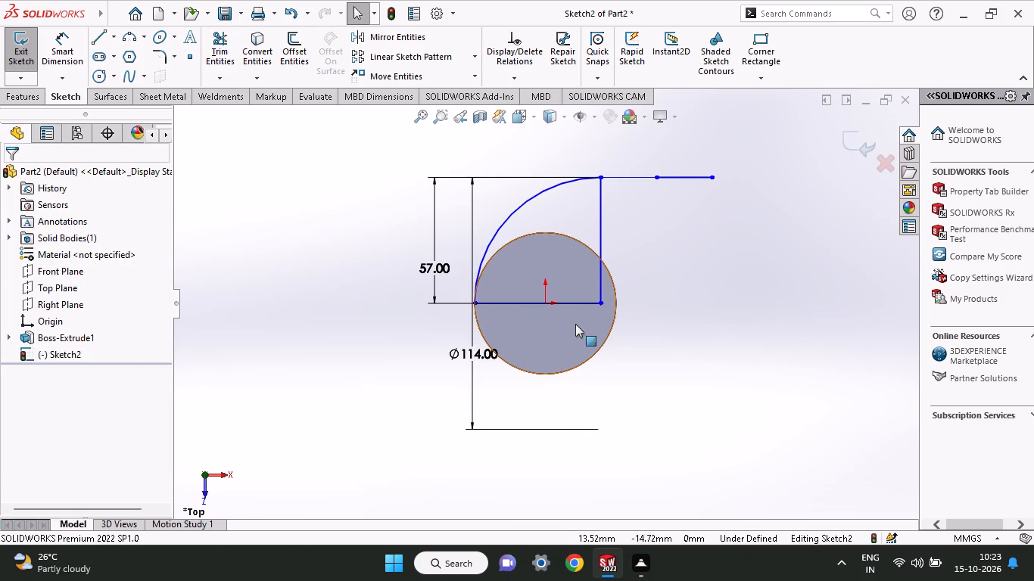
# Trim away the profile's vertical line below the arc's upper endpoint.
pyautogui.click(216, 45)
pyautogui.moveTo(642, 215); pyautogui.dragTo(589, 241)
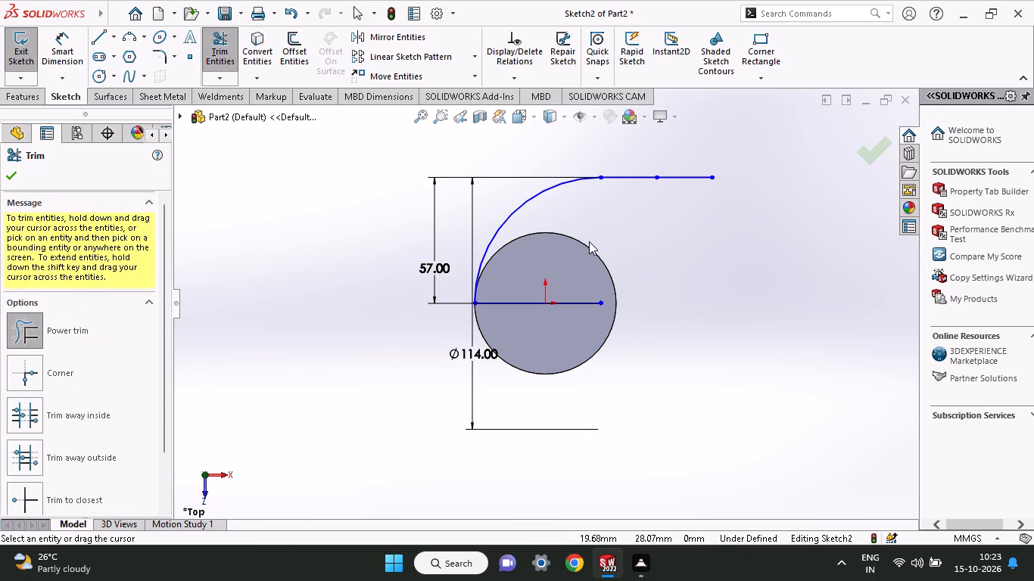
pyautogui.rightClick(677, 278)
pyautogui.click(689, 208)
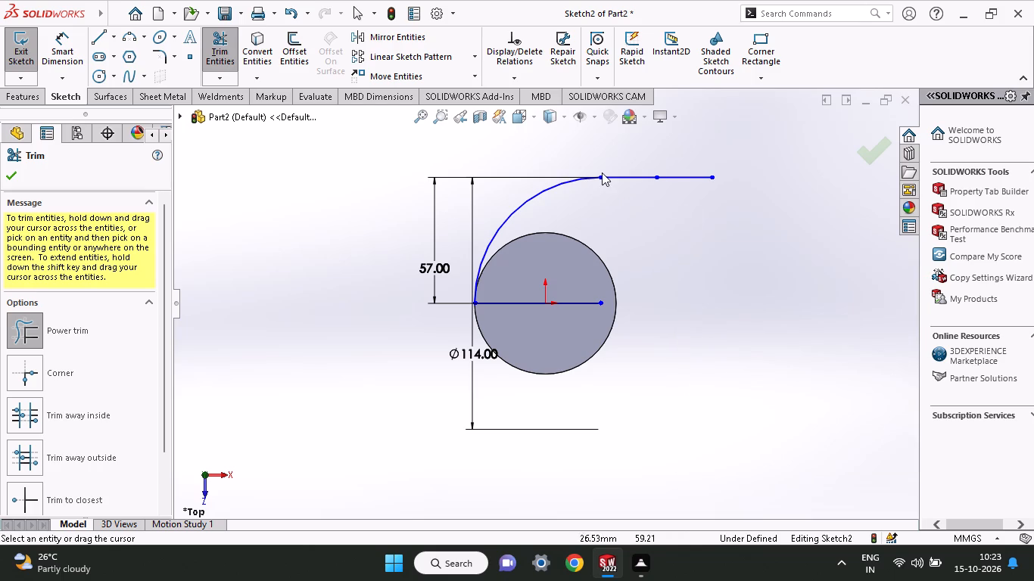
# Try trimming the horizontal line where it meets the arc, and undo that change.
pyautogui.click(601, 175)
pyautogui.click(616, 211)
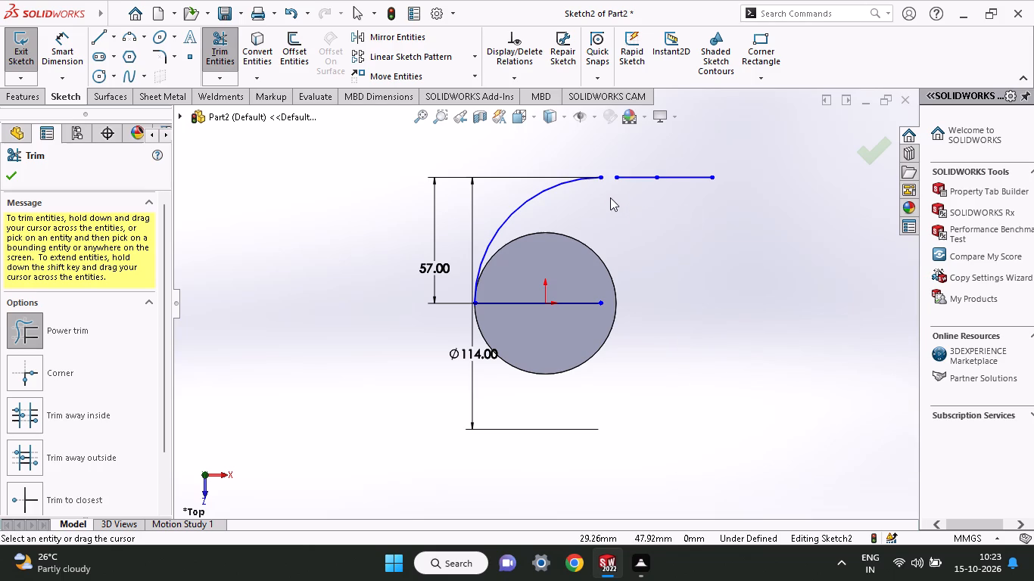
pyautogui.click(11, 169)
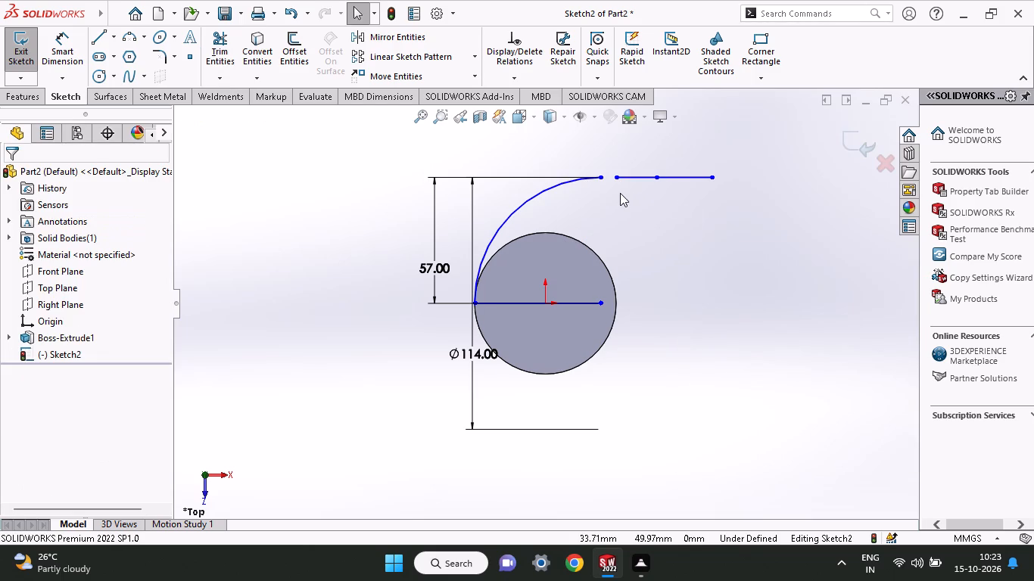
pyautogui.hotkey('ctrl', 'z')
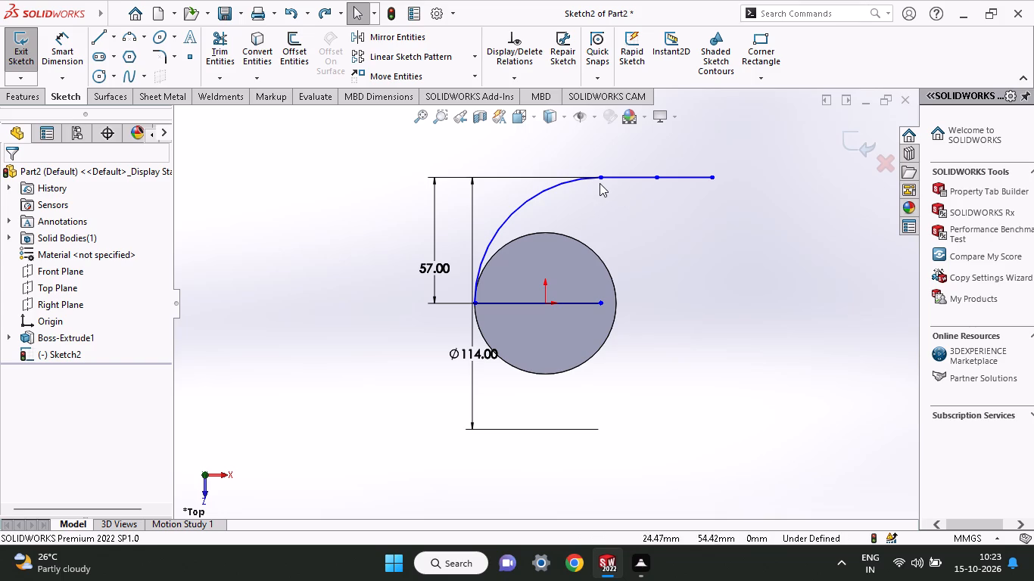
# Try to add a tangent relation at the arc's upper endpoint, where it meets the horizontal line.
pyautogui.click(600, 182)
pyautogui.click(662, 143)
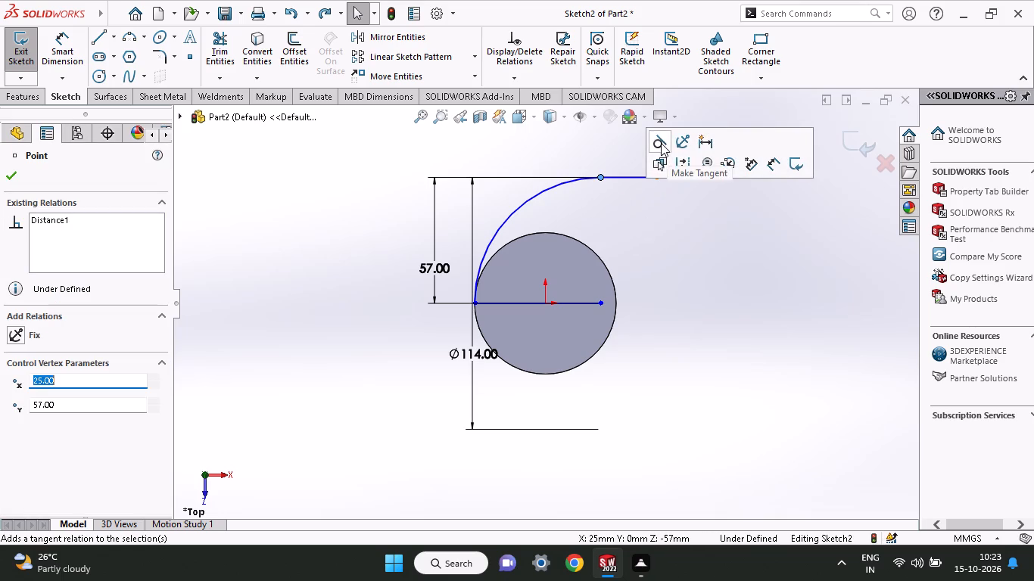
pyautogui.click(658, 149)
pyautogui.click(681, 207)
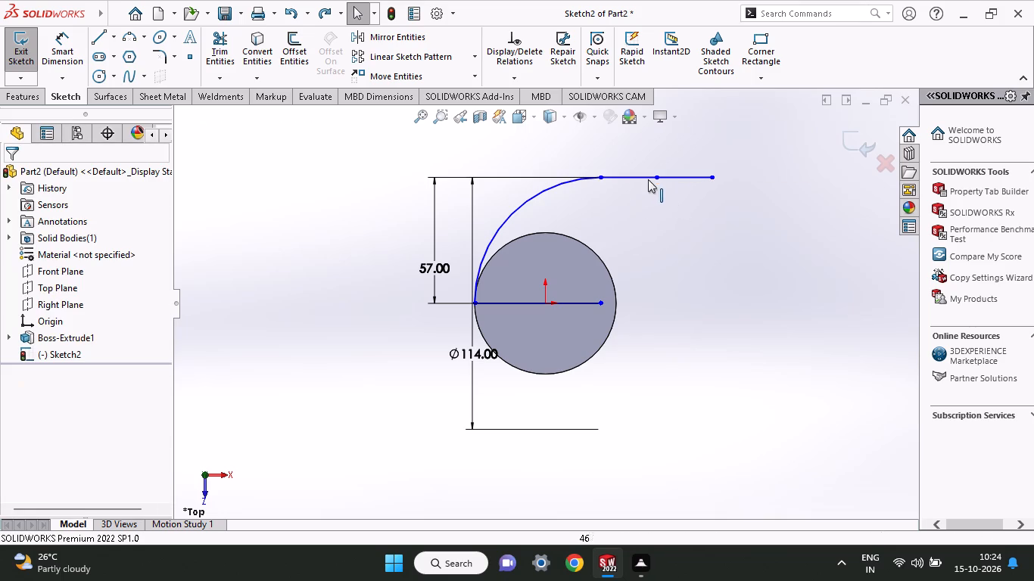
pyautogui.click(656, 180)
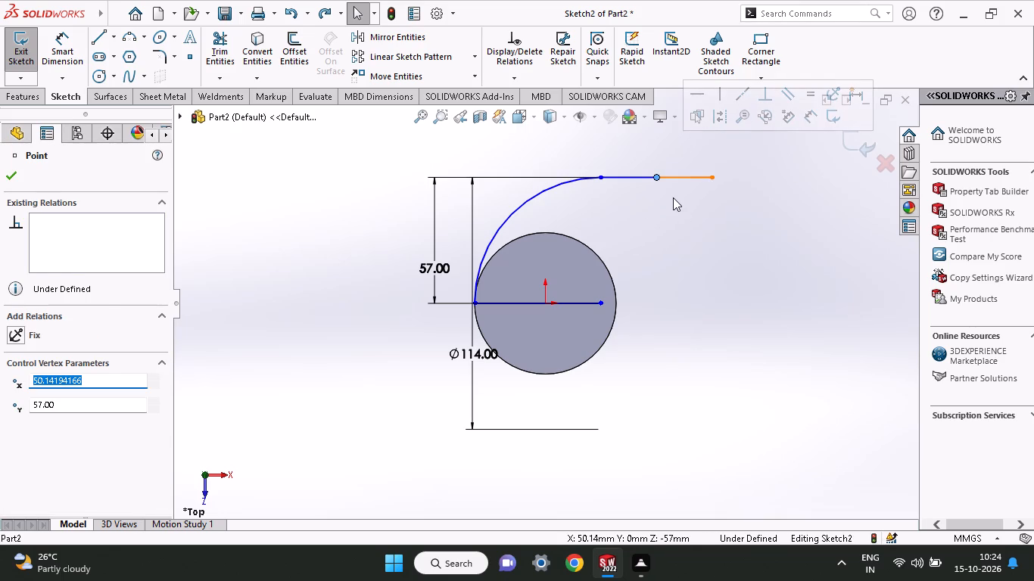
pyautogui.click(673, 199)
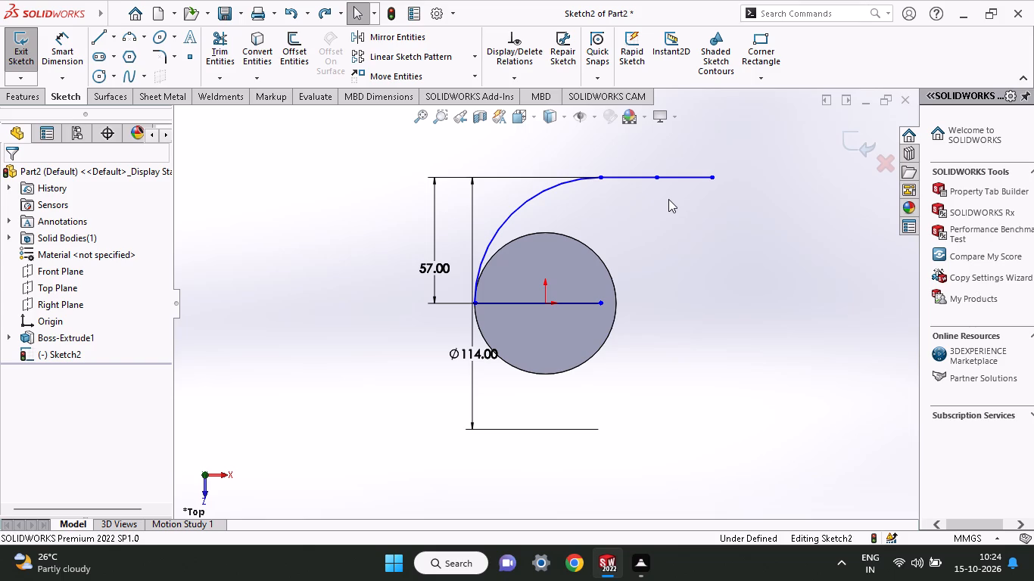
# Undo the whole second sketch and the cylinder's extrusion, going back to the first sketch with the 64 mm circle.
pyautogui.hotkey('ctrl', 'z')
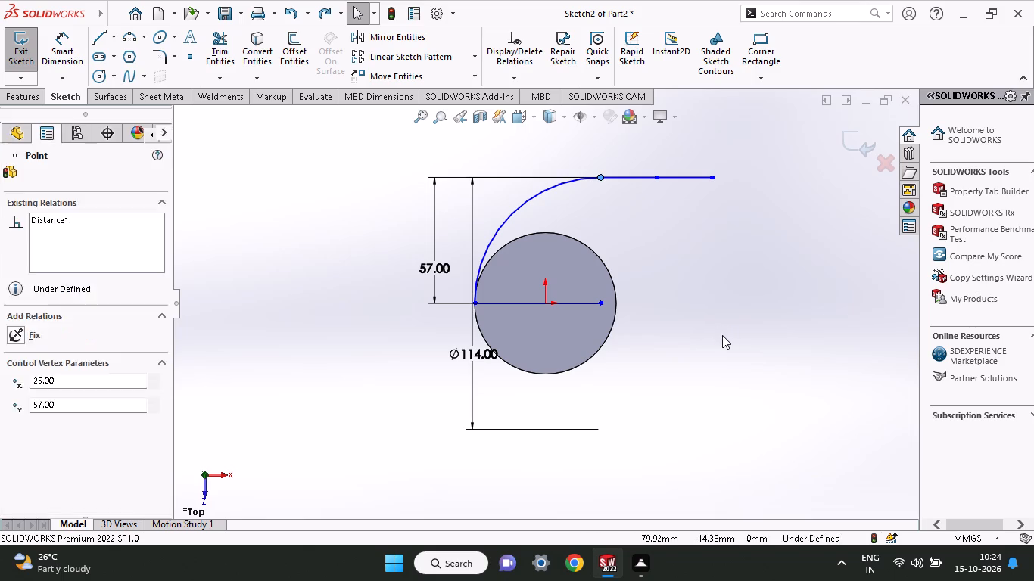
pyautogui.hotkey('ctrl', 'z')
pyautogui.hotkey('ctrl', 'z')
pyautogui.hotkey('ctrl', 'z')
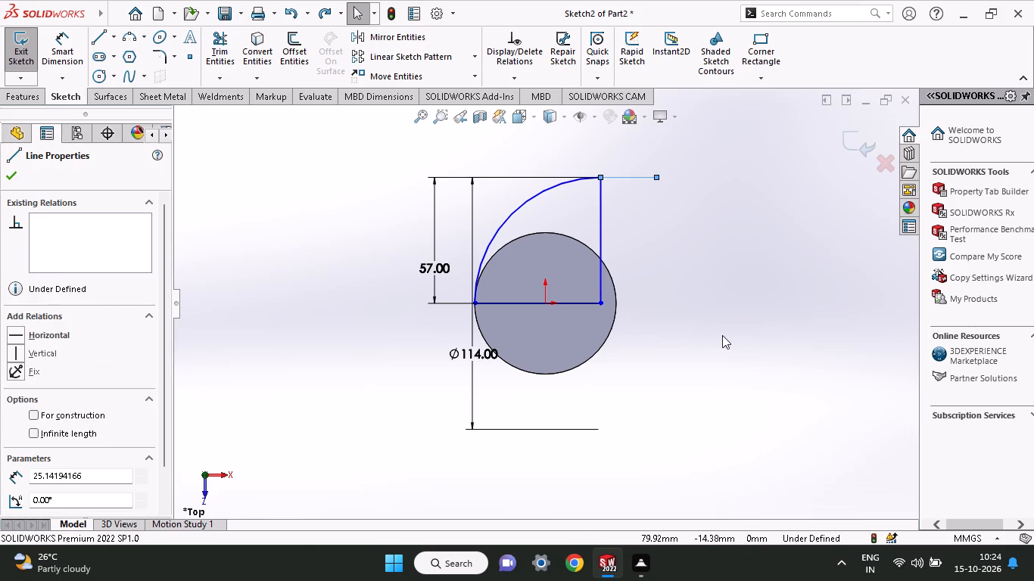
pyautogui.hotkey('ctrl', 'z')
pyautogui.hotkey('ctrl', 'z')
pyautogui.hotkey('ctrl', 'z')
pyautogui.hotkey('ctrl', 'z')
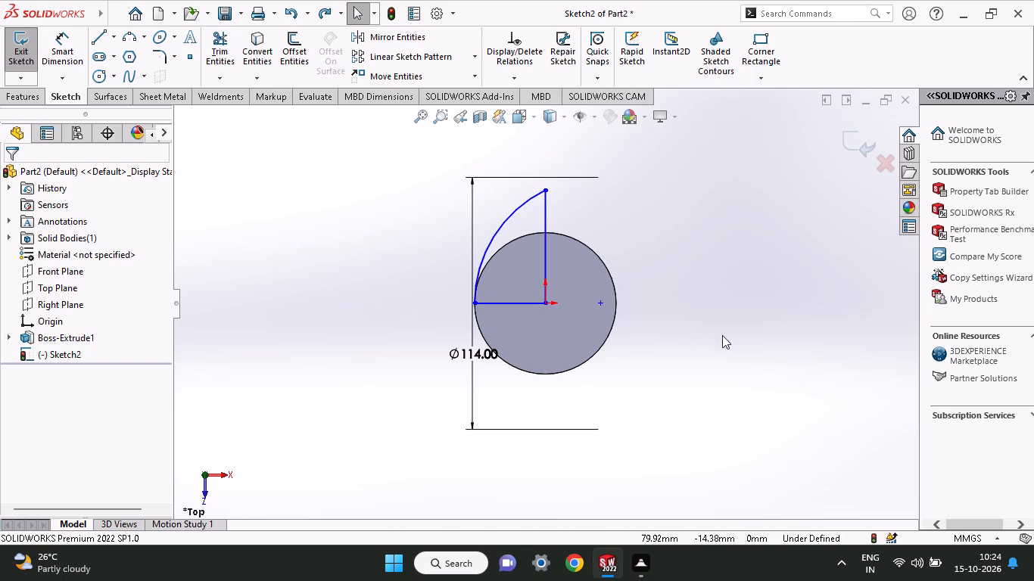
pyautogui.hotkey('ctrl', 'z')
pyautogui.hotkey('ctrl', 'z')
pyautogui.hotkey('ctrl', 'z')
pyautogui.hotkey('ctrl', 'z')
pyautogui.hotkey('ctrl', 'z')
pyautogui.hotkey('ctrl', 'z')
pyautogui.hotkey('ctrl', 'z')
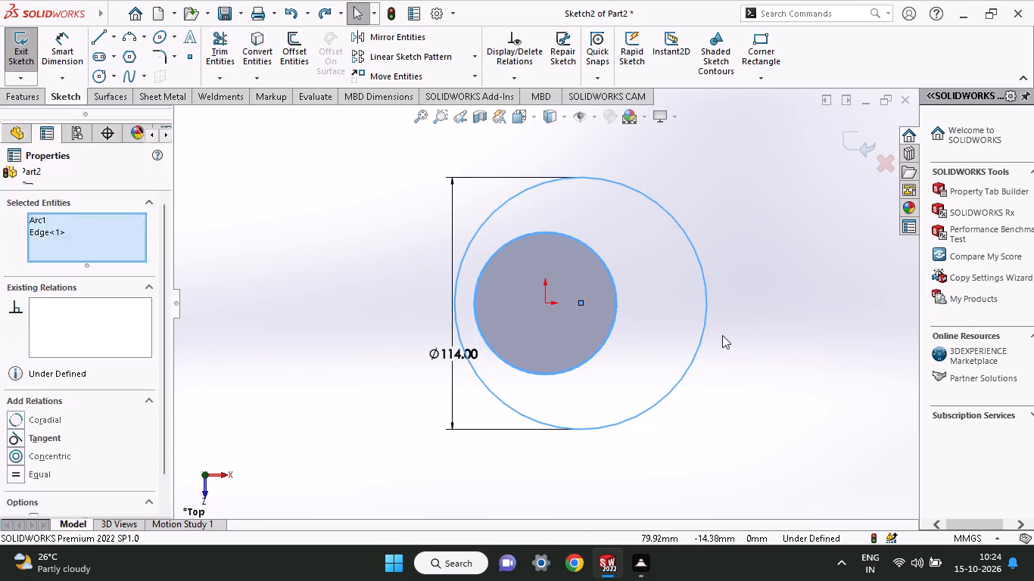
pyautogui.hotkey('ctrl', 'z')
pyautogui.hotkey('ctrl', 'z')
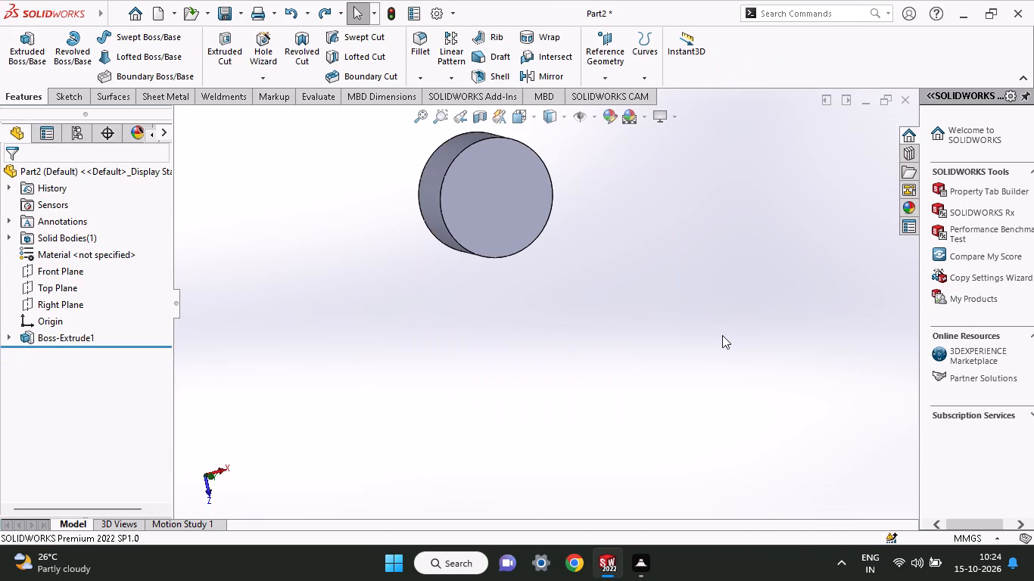
pyautogui.hotkey('ctrl', 'z')
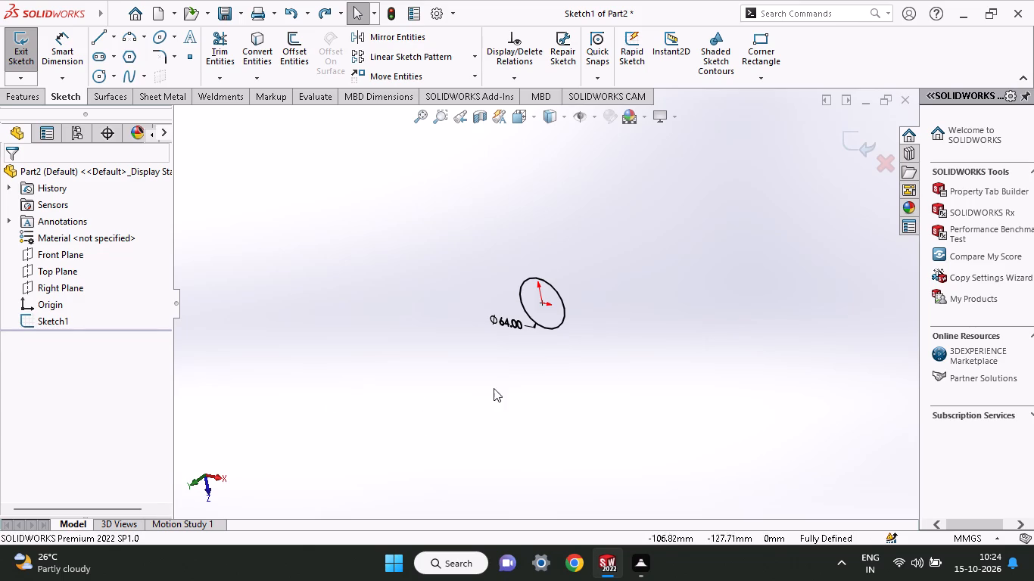
# Set the base circle's diameter to 74 mm.
pyautogui.moveTo(495, 387); pyautogui.dragTo(532, 298, button='middle')
pyautogui.doubleClick(494, 332)
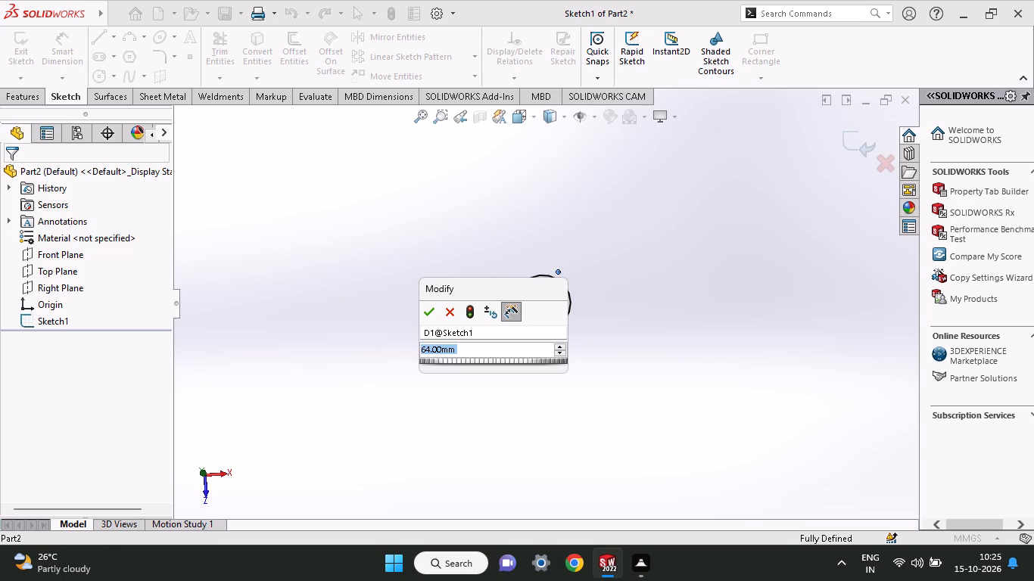
pyautogui.press('6')
pyautogui.press('8')
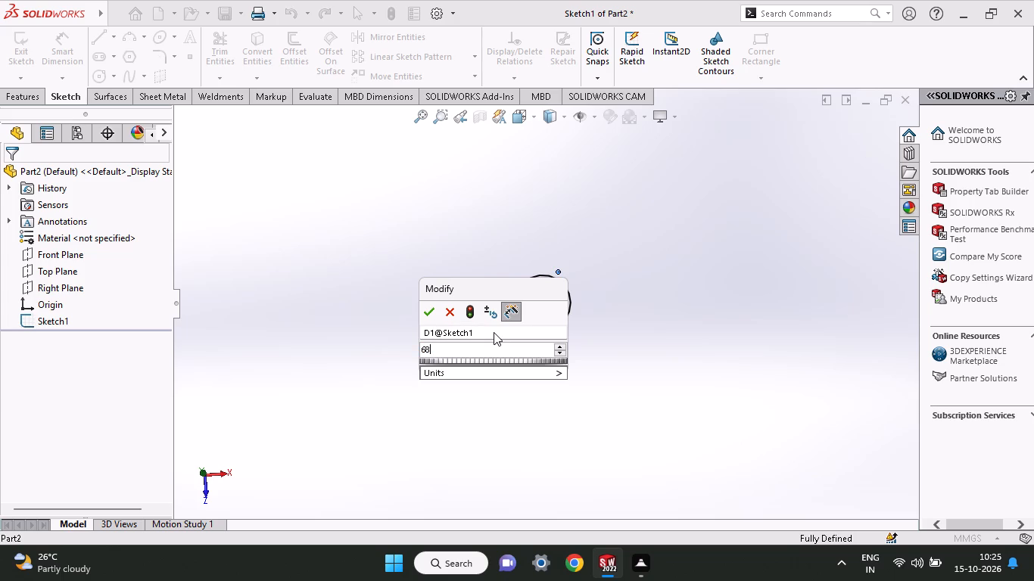
pyautogui.hotkey('shift', '+')
pyautogui.press('3')
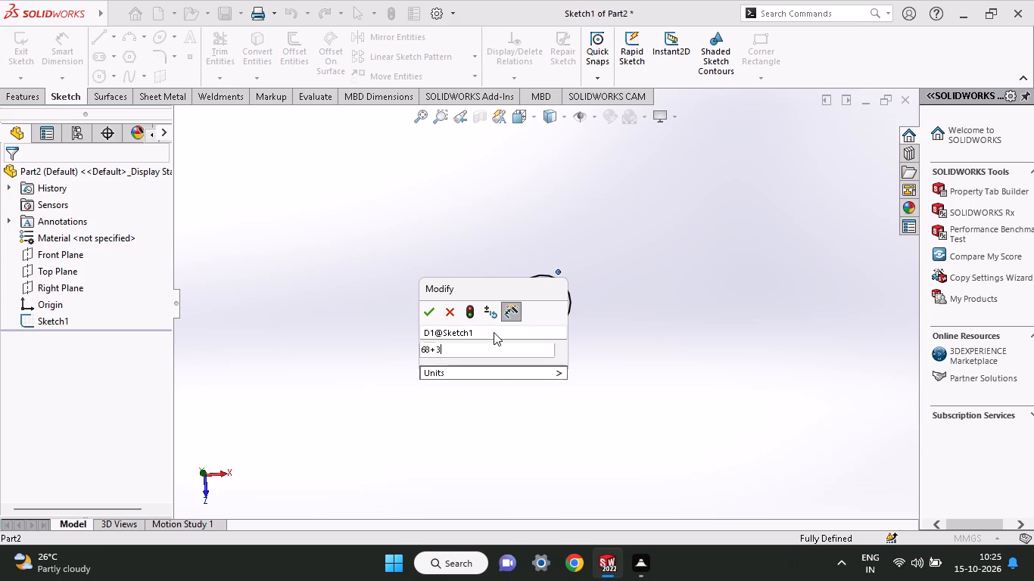
pyautogui.hotkey('shift', '+')
pyautogui.press('3')
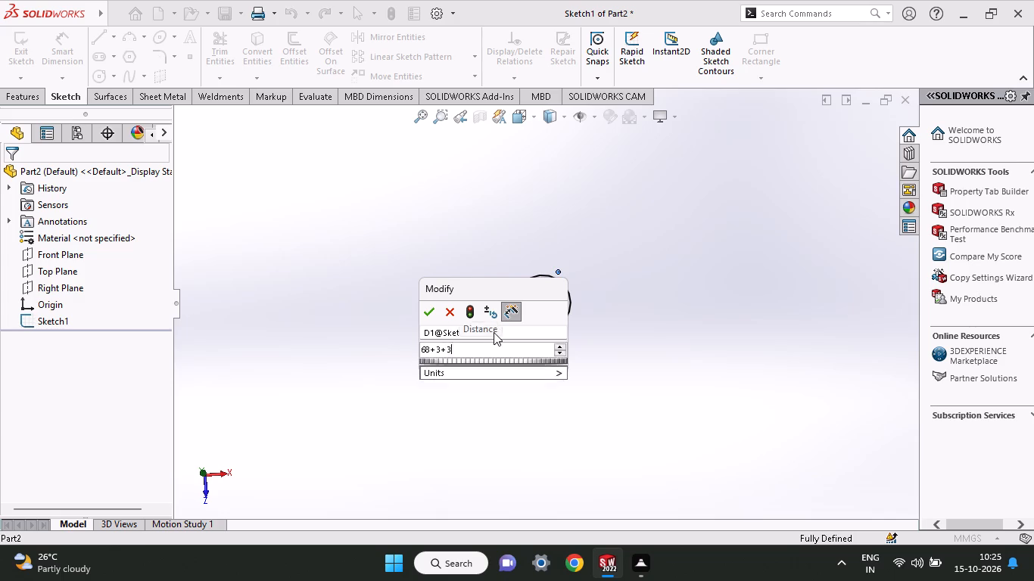
pyautogui.press('Return')
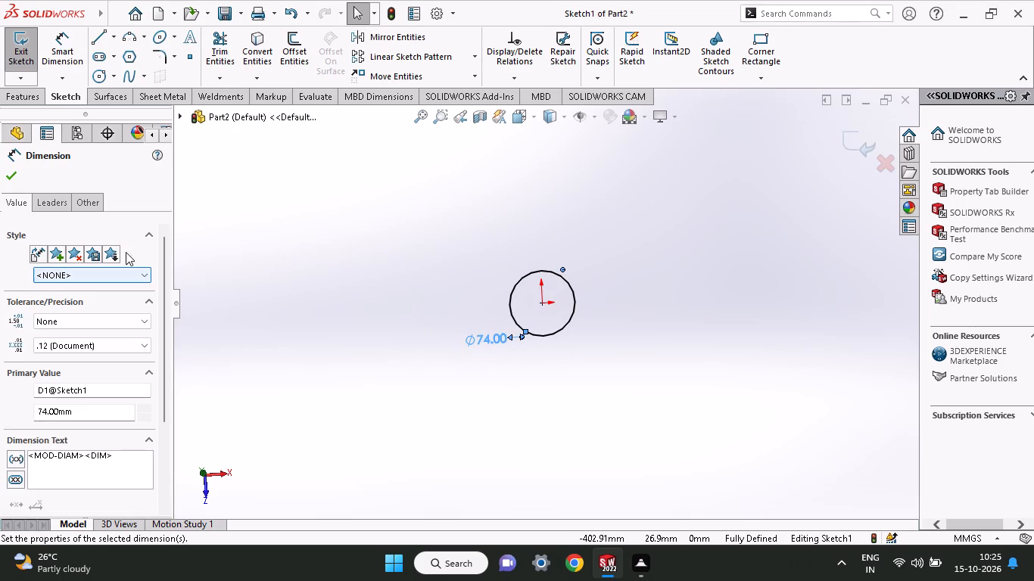
pyautogui.click(6, 187)
pyautogui.click(8, 173)
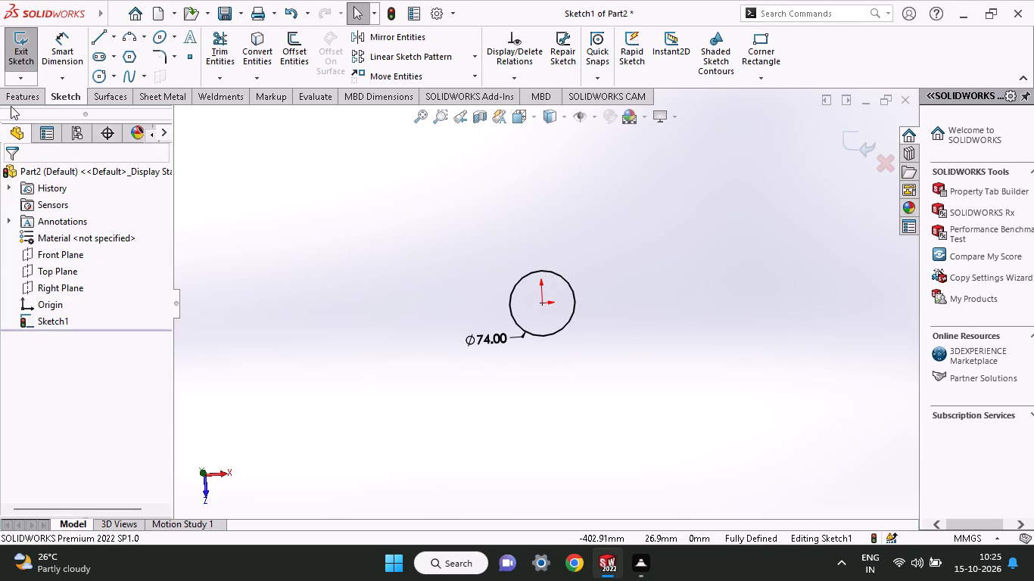
# Extrude the 74 mm circle as a boss 42 mm deep, using the Mid Plane end condition.
pyautogui.click(12, 91)
pyautogui.click(33, 62)
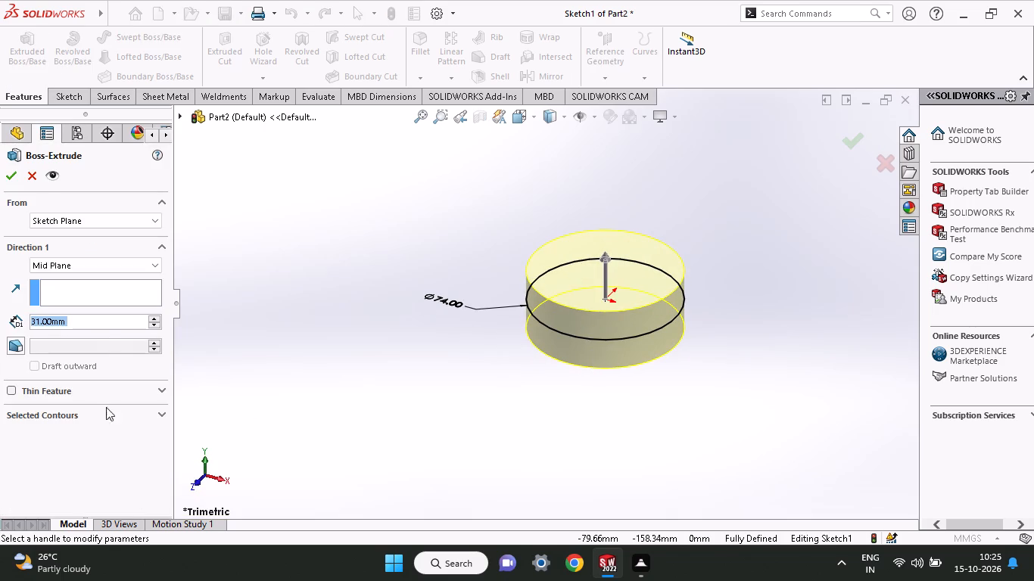
pyautogui.write('42')
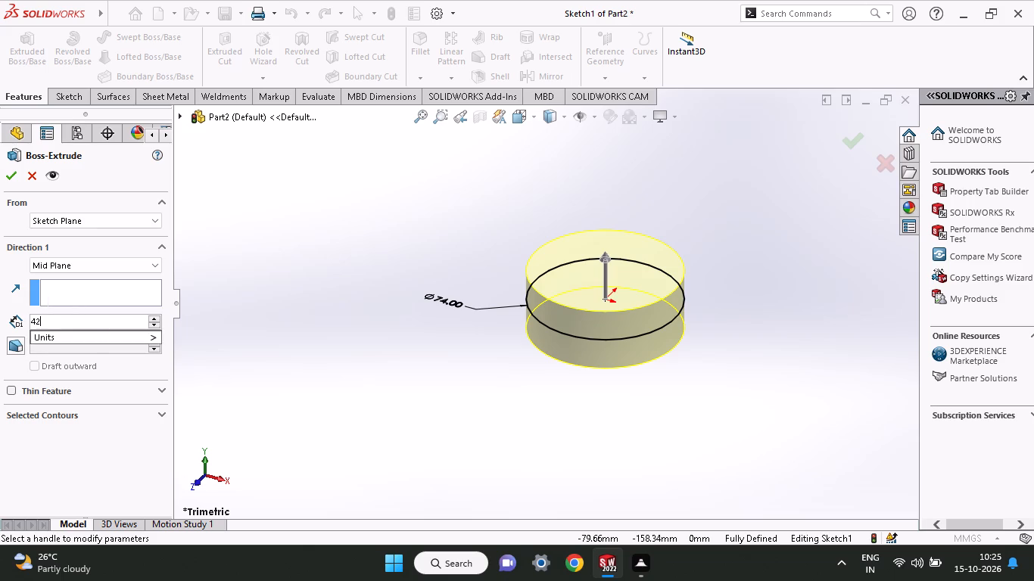
pyautogui.press('Return')
pyautogui.click(6, 175)
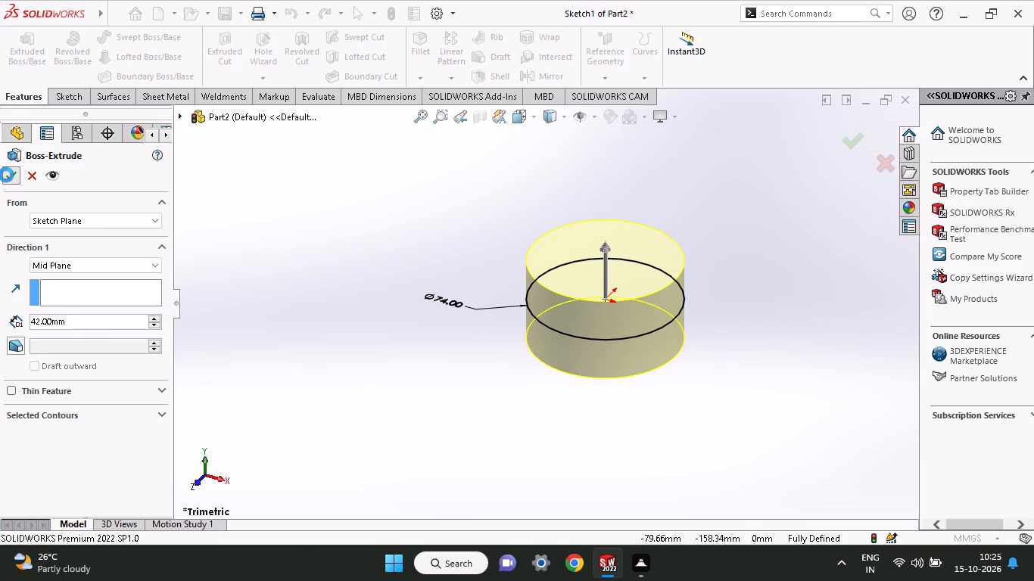
pyautogui.moveTo(646, 314); pyautogui.dragTo(636, 462, button='middle')
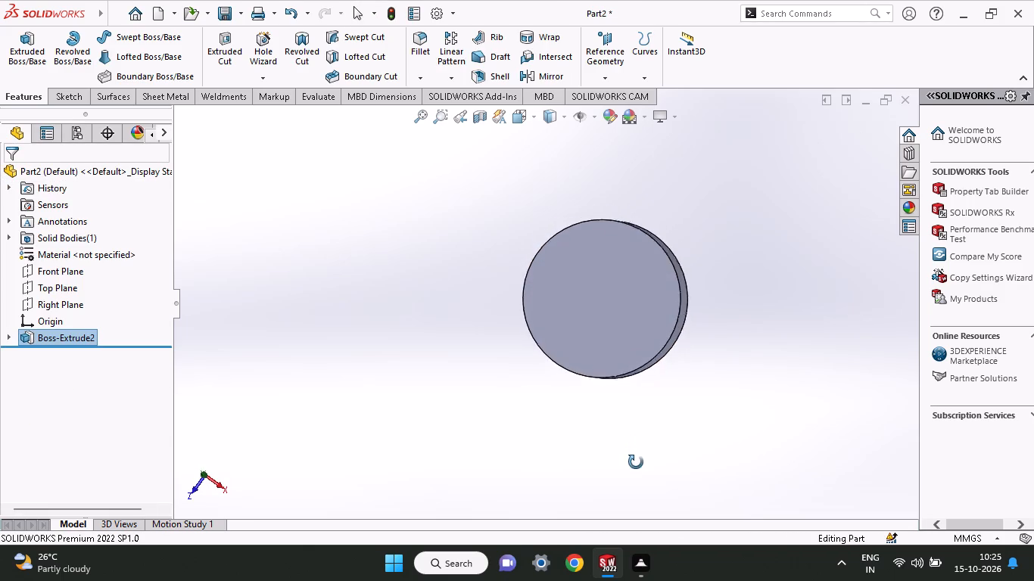
# Start a new sketch on the Top Plane.
pyautogui.moveTo(636, 462); pyautogui.dragTo(637, 464, button='middle')
pyautogui.click(66, 294)
pyautogui.click(73, 276)
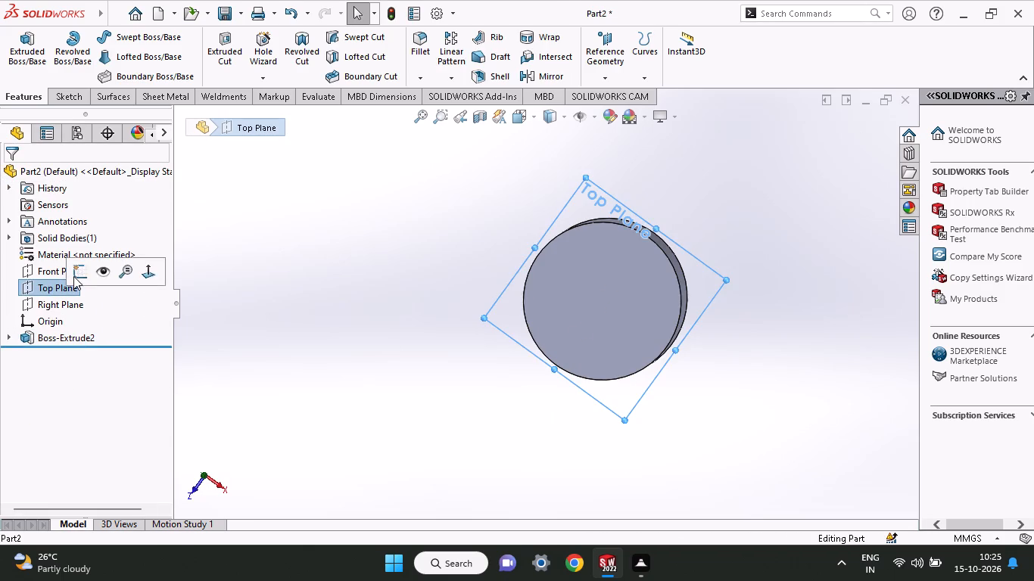
pyautogui.keyDown('ctrl'); pyautogui.scroll(1, 586, 323); pyautogui.keyUp('ctrl')
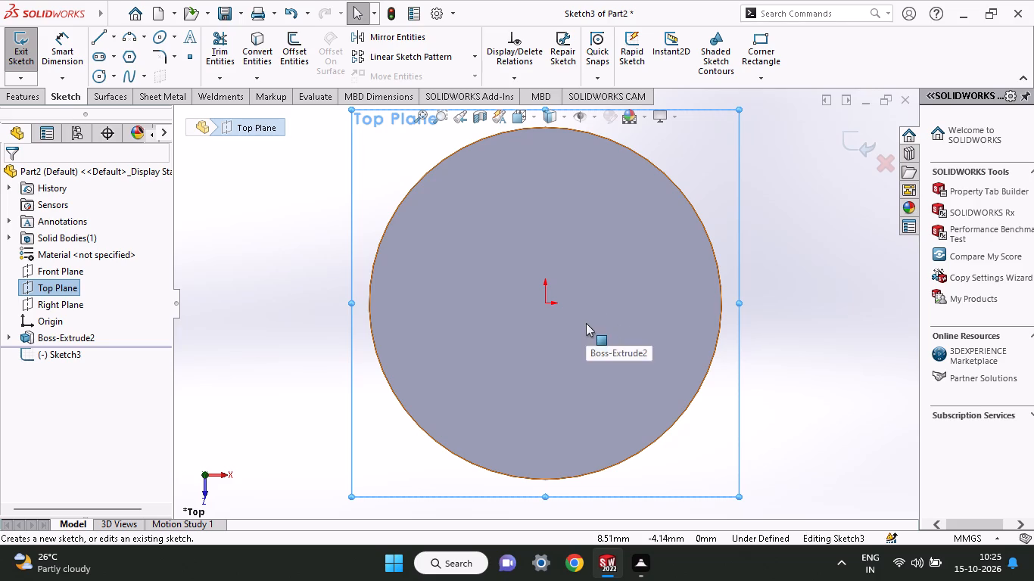
pyautogui.keyDown('ctrl'); pyautogui.scroll(2, 588, 323); pyautogui.keyUp('ctrl')
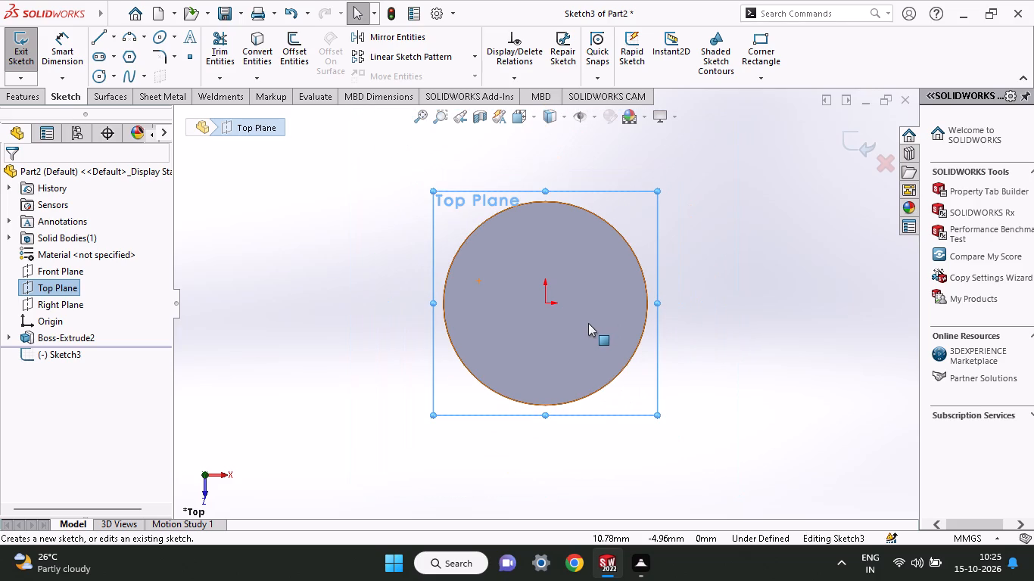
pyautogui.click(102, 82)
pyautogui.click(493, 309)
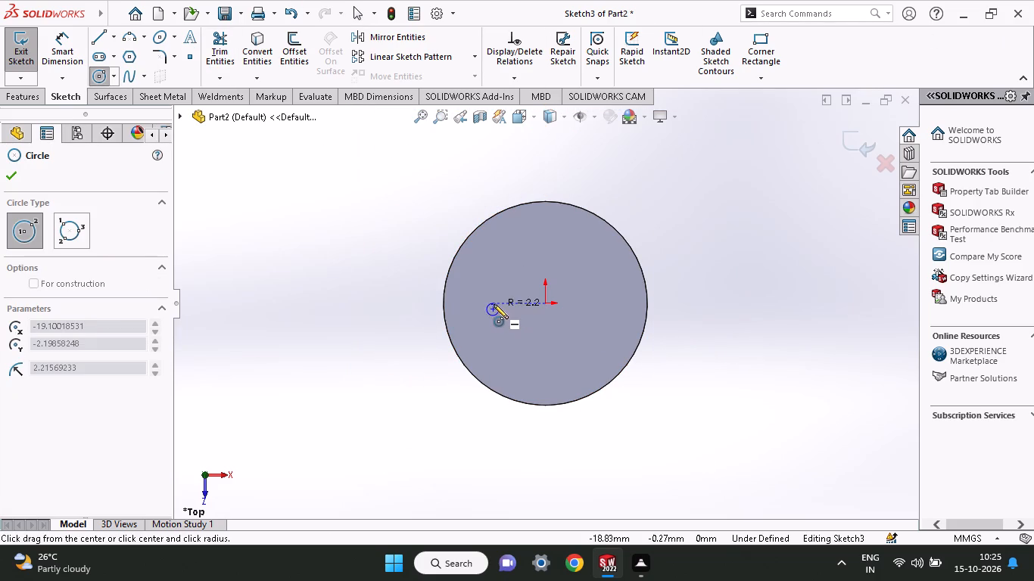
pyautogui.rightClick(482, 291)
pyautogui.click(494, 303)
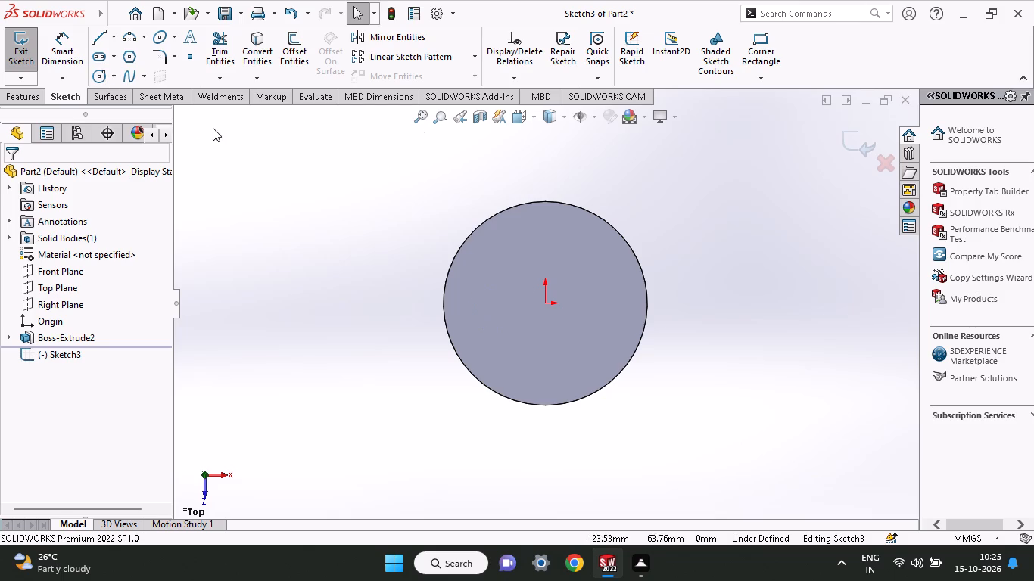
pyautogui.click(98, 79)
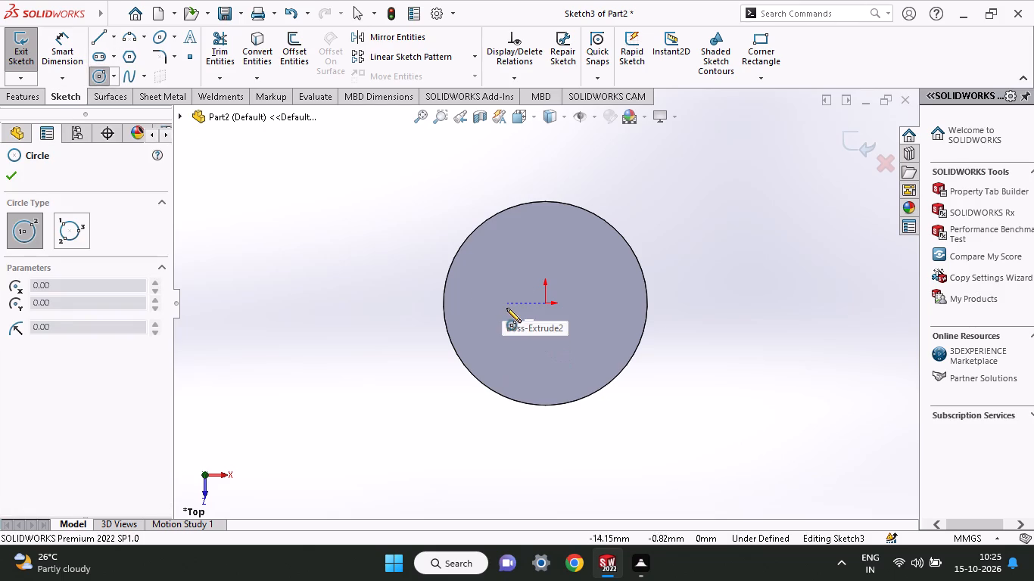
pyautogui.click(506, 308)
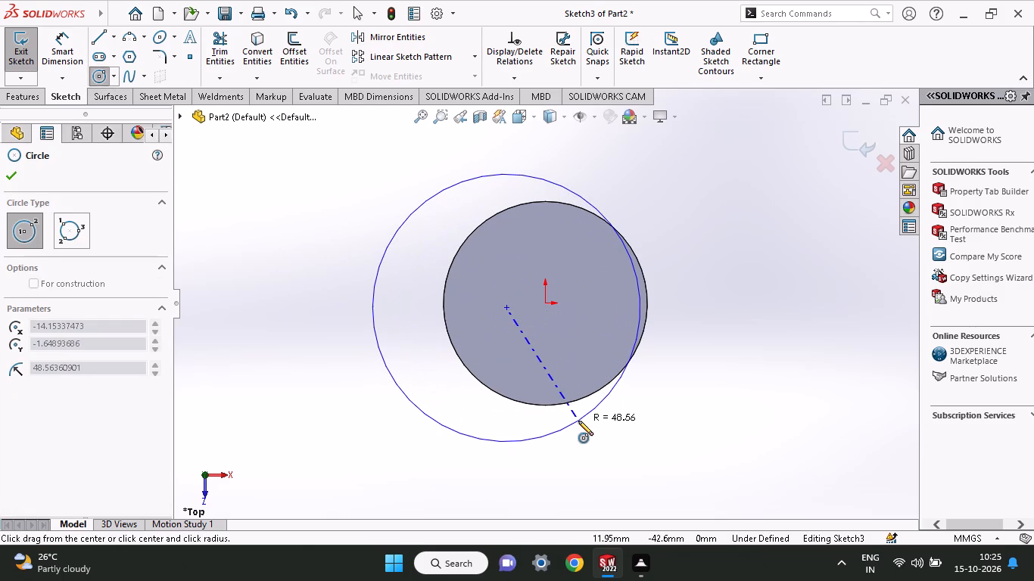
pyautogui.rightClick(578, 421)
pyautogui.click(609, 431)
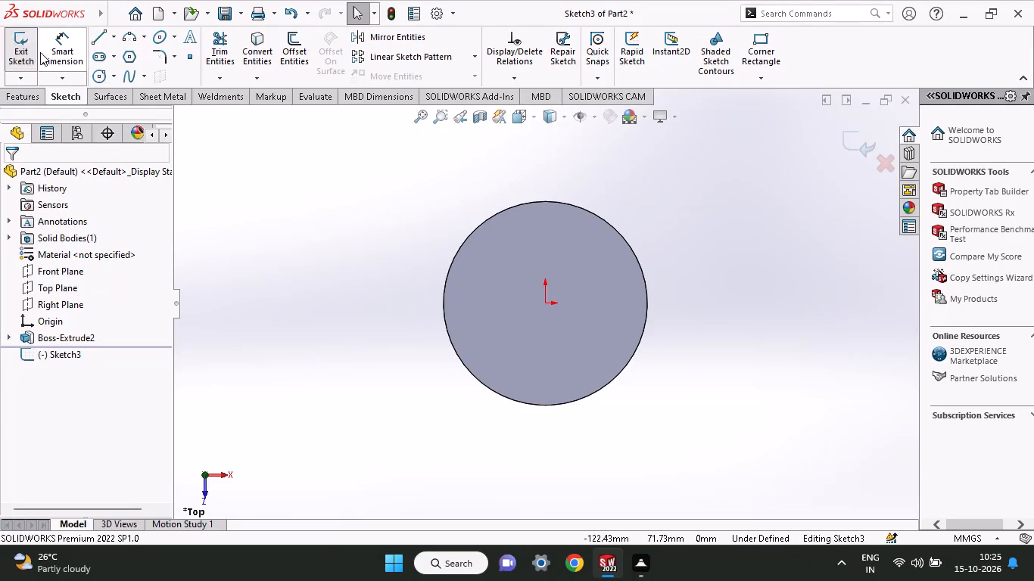
# Sketch a circle of about 57.9 mm radius around the cylinder, centred about 12.2 mm from the origin along negative X.
pyautogui.click(92, 83)
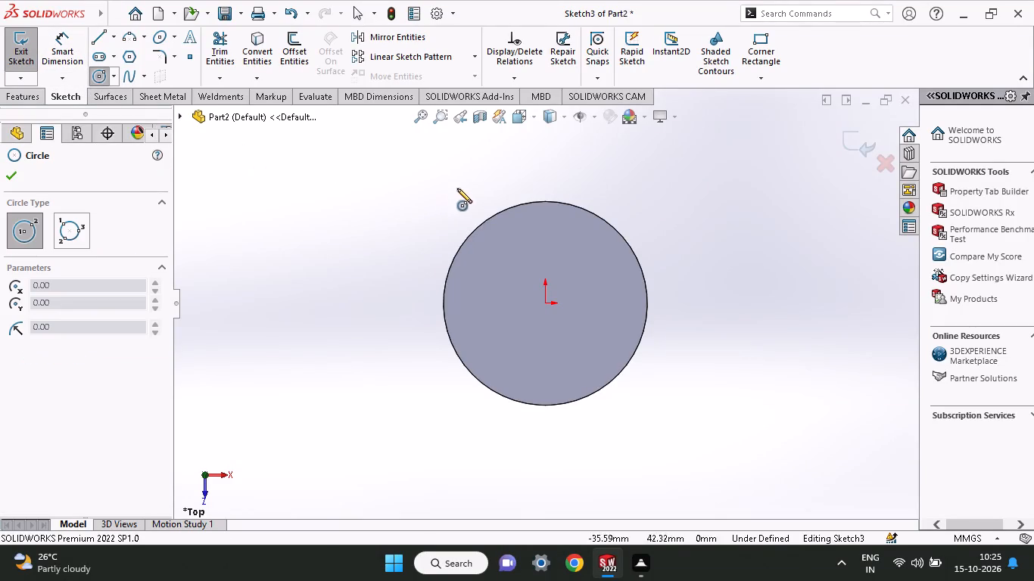
pyautogui.click(512, 304)
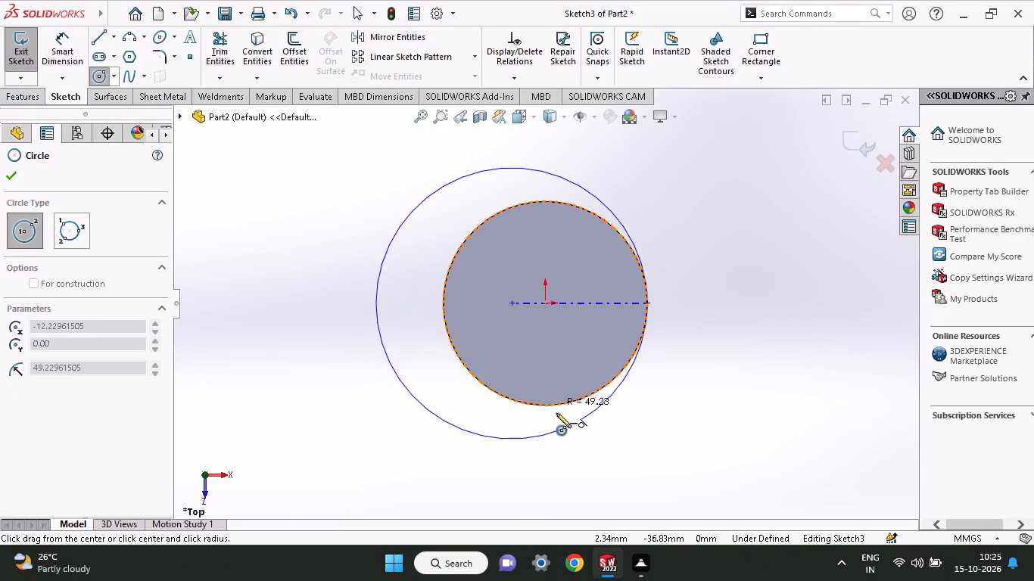
pyautogui.click(585, 445)
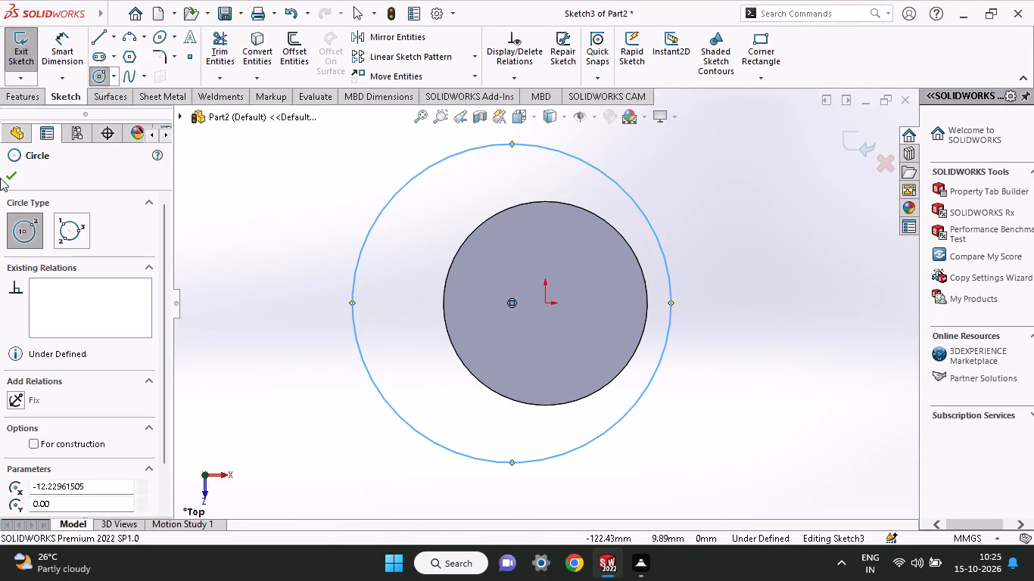
pyautogui.click(15, 176)
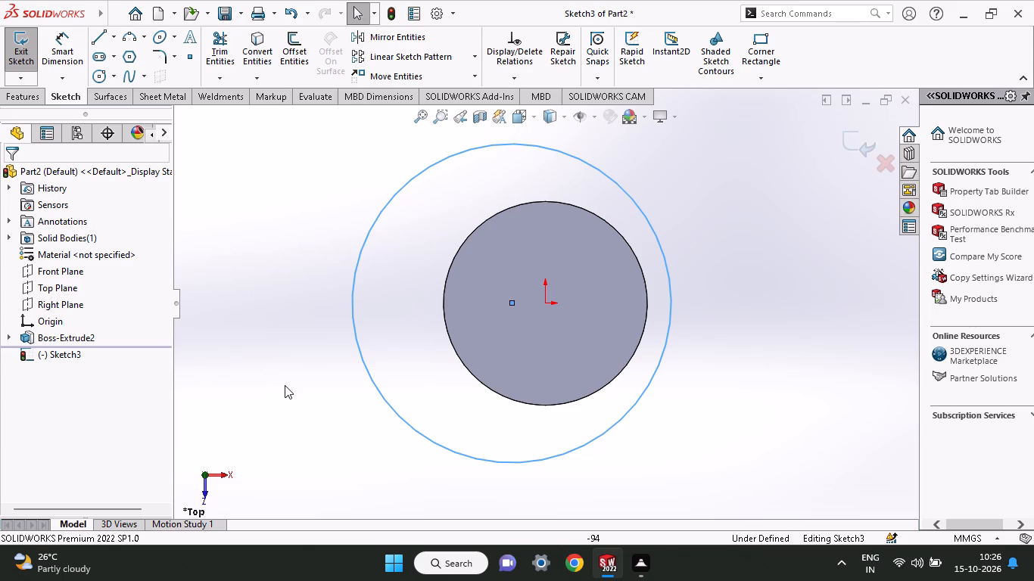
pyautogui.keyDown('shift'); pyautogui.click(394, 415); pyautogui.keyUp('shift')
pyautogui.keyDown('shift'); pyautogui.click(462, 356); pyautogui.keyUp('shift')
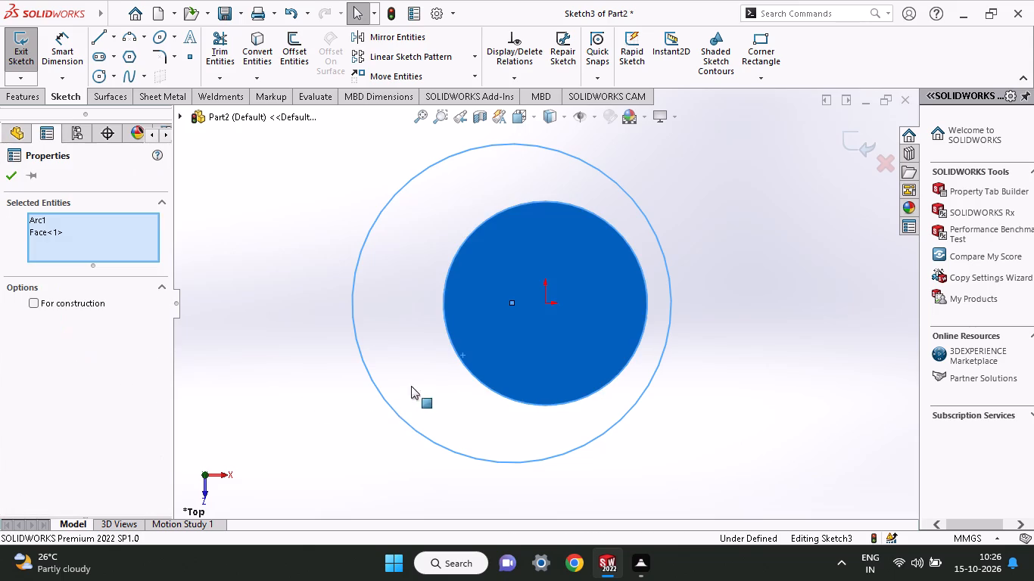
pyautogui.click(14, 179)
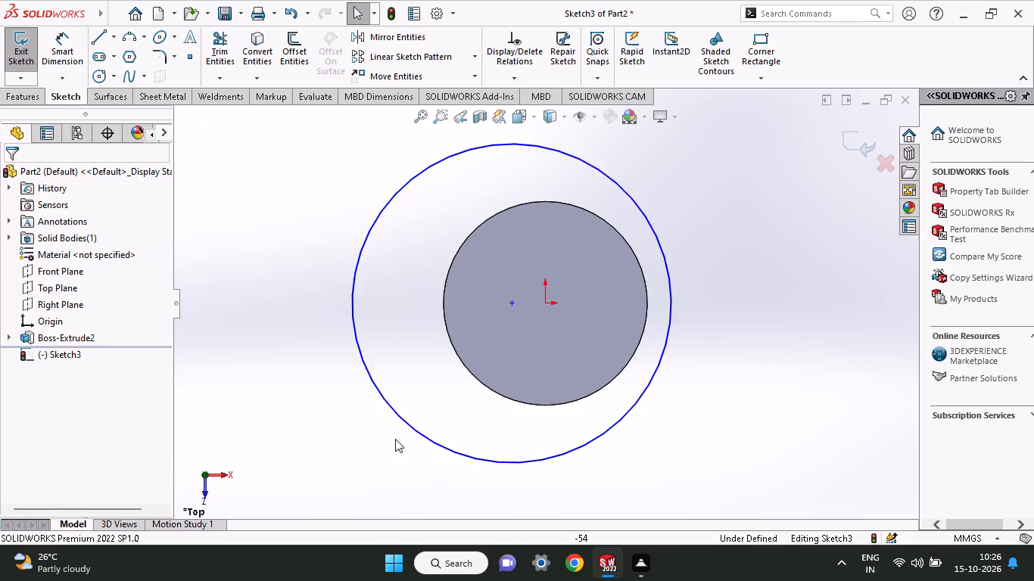
# Add a tangent relation between the large sketch circle and the cylinder's circular edge.
pyautogui.keyDown('shift'); pyautogui.click(395, 418); pyautogui.keyUp('shift')
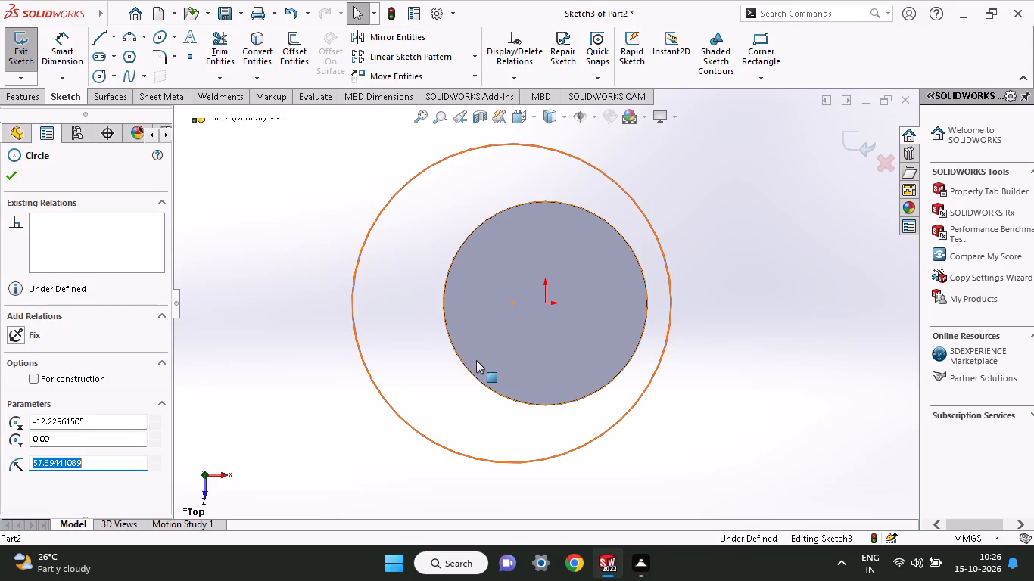
pyautogui.keyDown('shift'); pyautogui.click(465, 371); pyautogui.keyUp('shift')
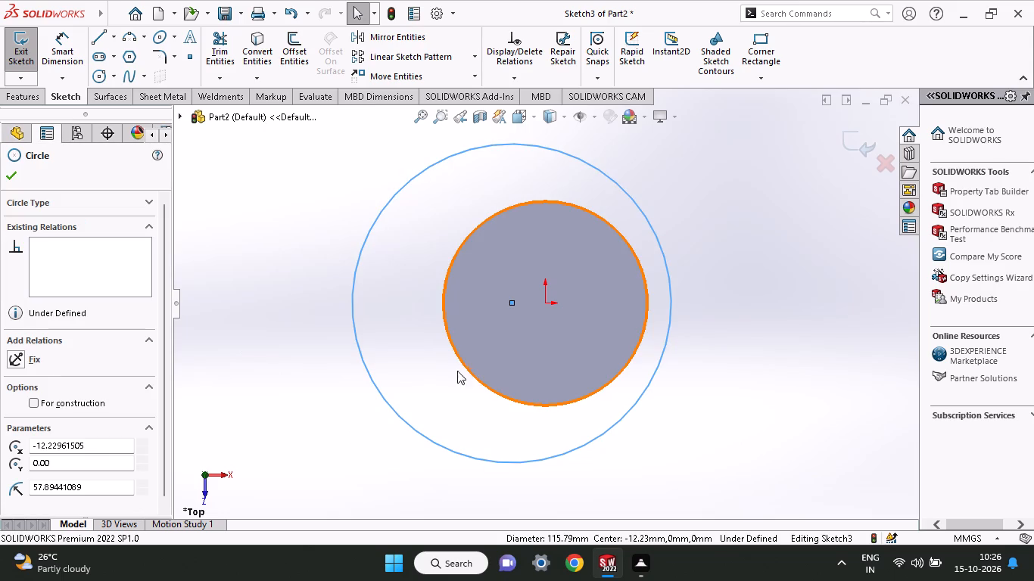
pyautogui.click(11, 169)
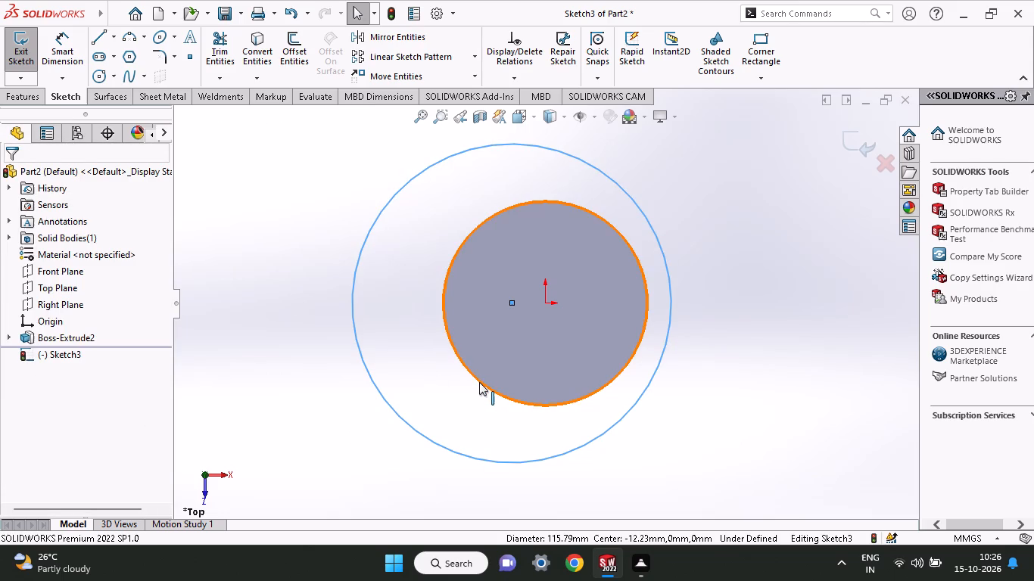
pyautogui.keyDown('shift'); pyautogui.click(479, 382); pyautogui.keyUp('shift')
pyautogui.click(64, 436)
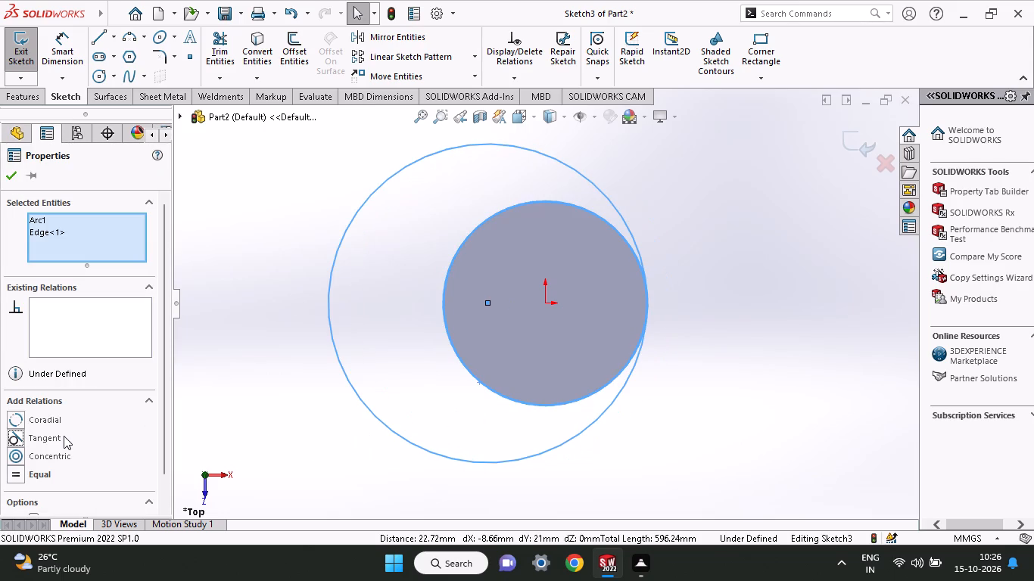
pyautogui.click(4, 178)
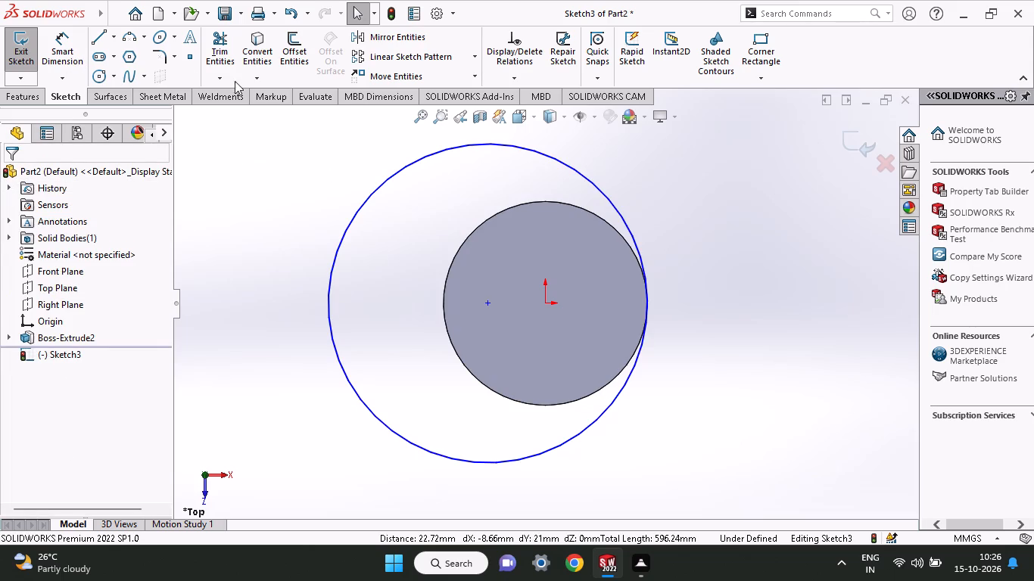
# Sketch a corner rectangle from the origin, reaching up and to the right beyond the large circle.
pyautogui.click(759, 49)
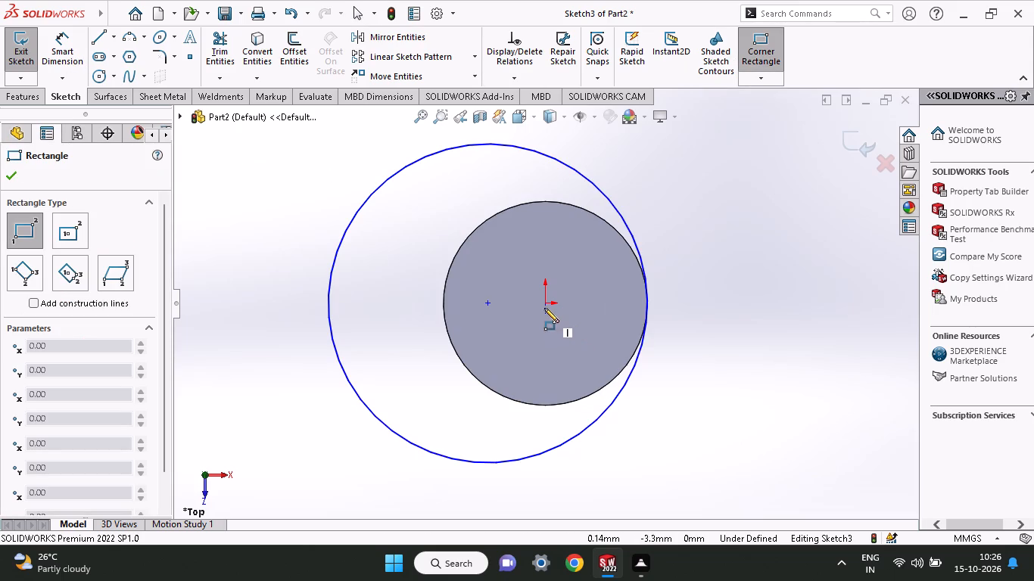
pyautogui.click(544, 305)
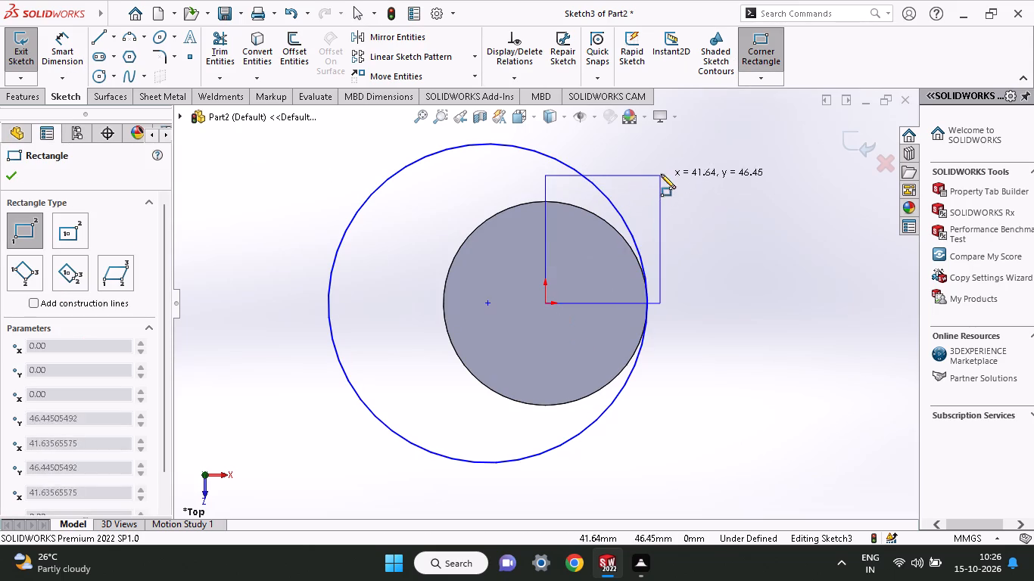
pyautogui.click(671, 140)
pyautogui.rightClick(694, 214)
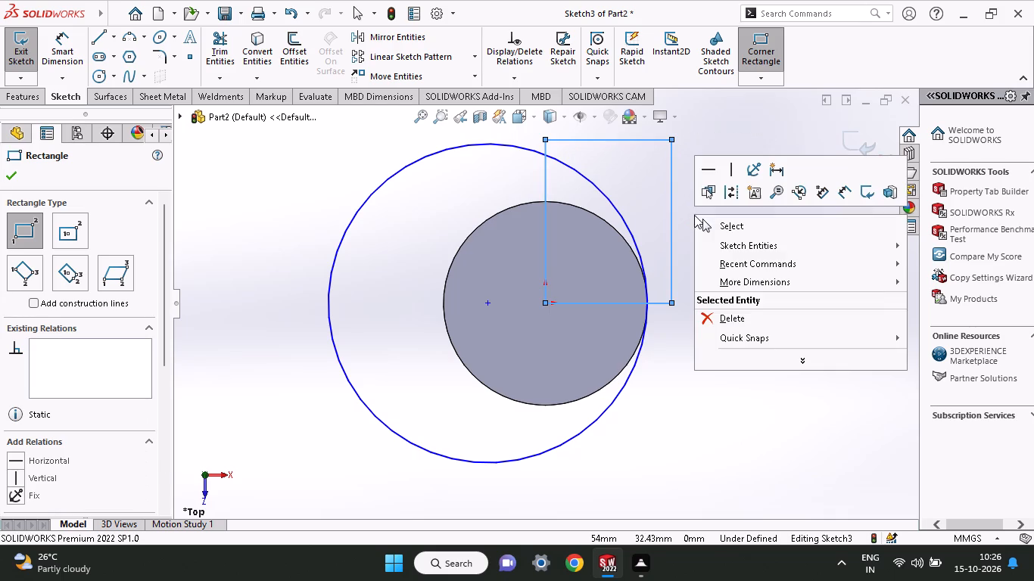
pyautogui.click(708, 222)
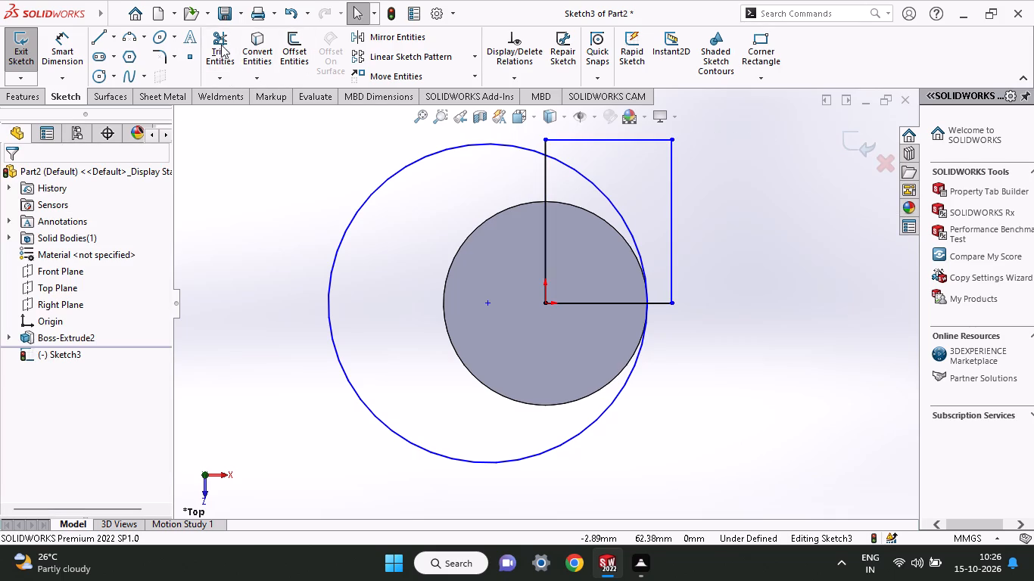
# Power-trim the circle and rectangle down to the upper-right arc and the short horizontal line outside its lower end.
pyautogui.click(221, 45)
pyautogui.moveTo(332, 179); pyautogui.dragTo(368, 360)
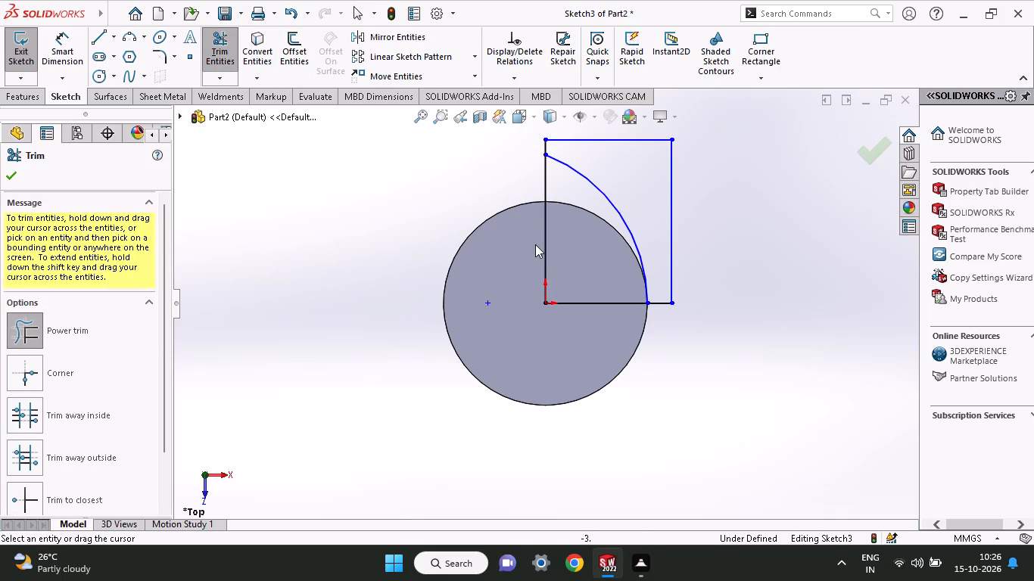
pyautogui.moveTo(525, 191); pyautogui.dragTo(584, 337)
pyautogui.moveTo(705, 281); pyautogui.dragTo(615, 146)
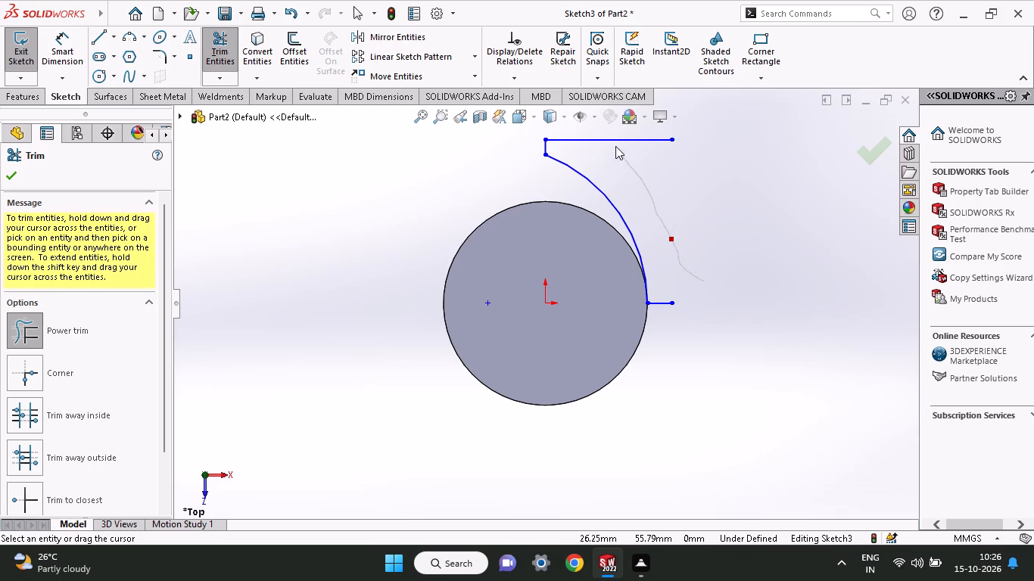
pyautogui.moveTo(615, 146); pyautogui.dragTo(599, 131)
pyautogui.moveTo(566, 144); pyautogui.dragTo(522, 149)
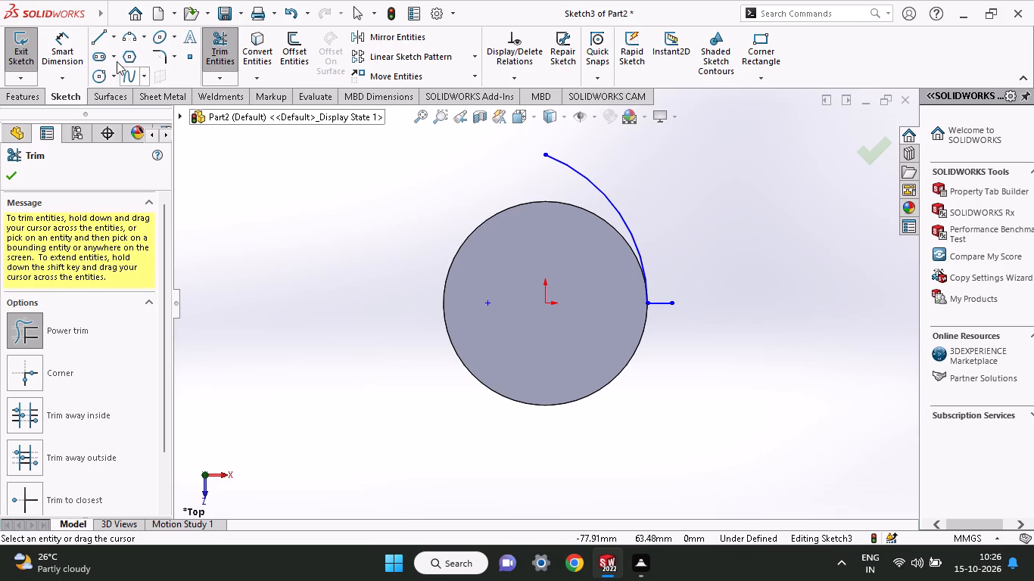
# Sketch two connected horizontal line segments running left from the arc's upper endpoint.
pyautogui.click(94, 40)
pyautogui.click(543, 154)
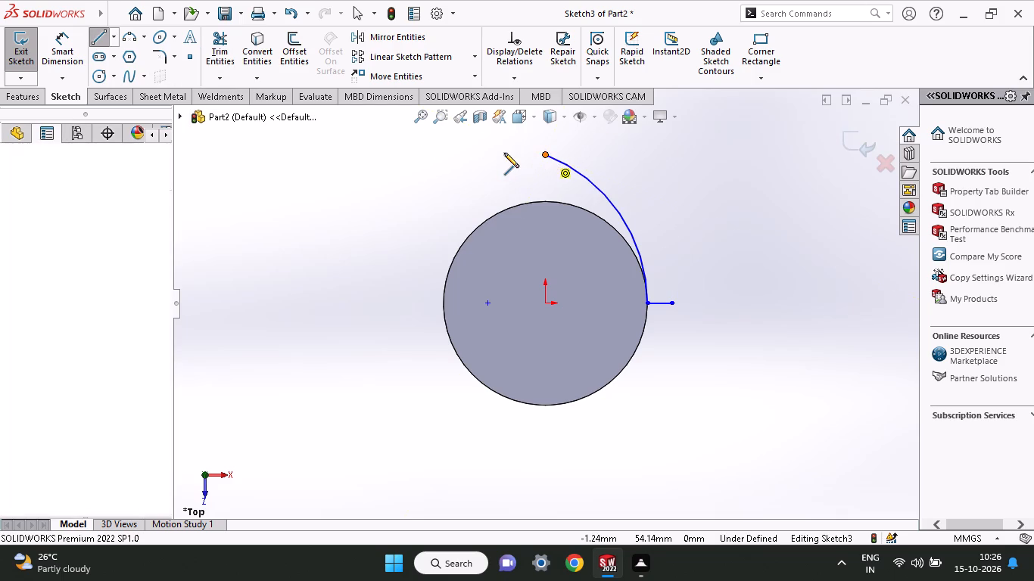
pyautogui.click(503, 153)
pyautogui.click(452, 151)
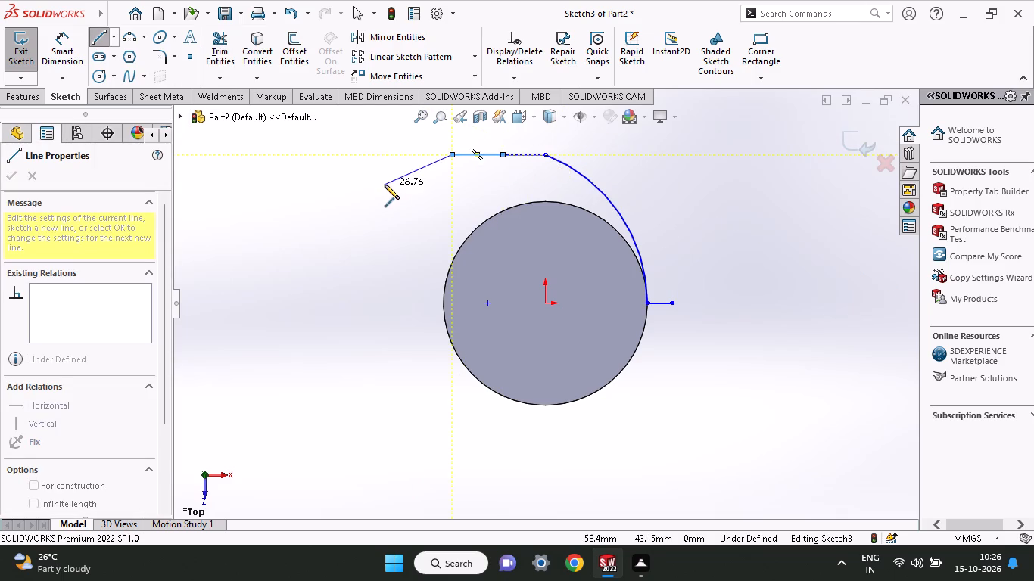
pyautogui.rightClick(385, 185)
pyautogui.click(404, 203)
# Add a tangent relation at the arc's upper endpoint, where it meets the horizontal line.
pyautogui.click(546, 159)
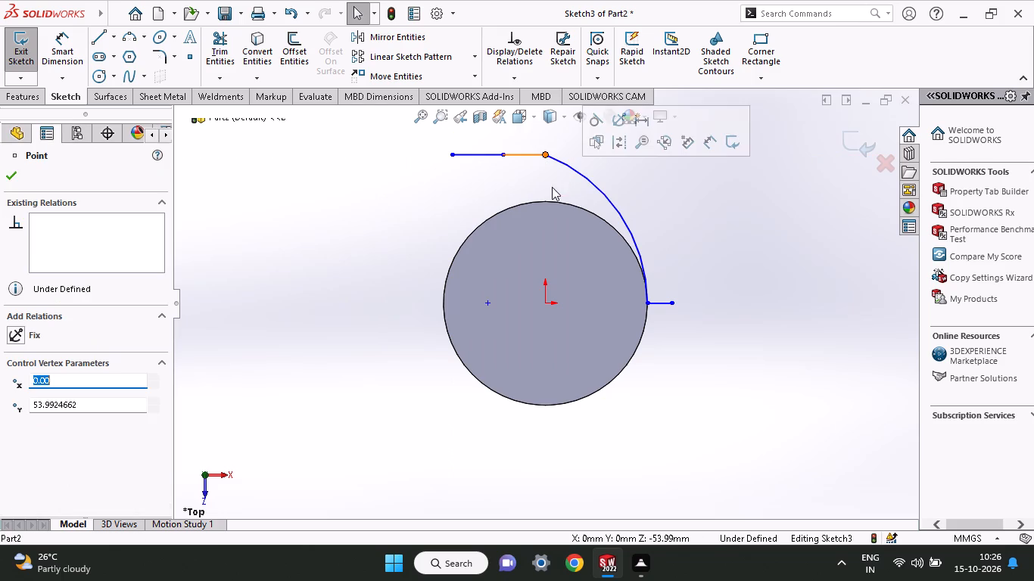
pyautogui.click(600, 129)
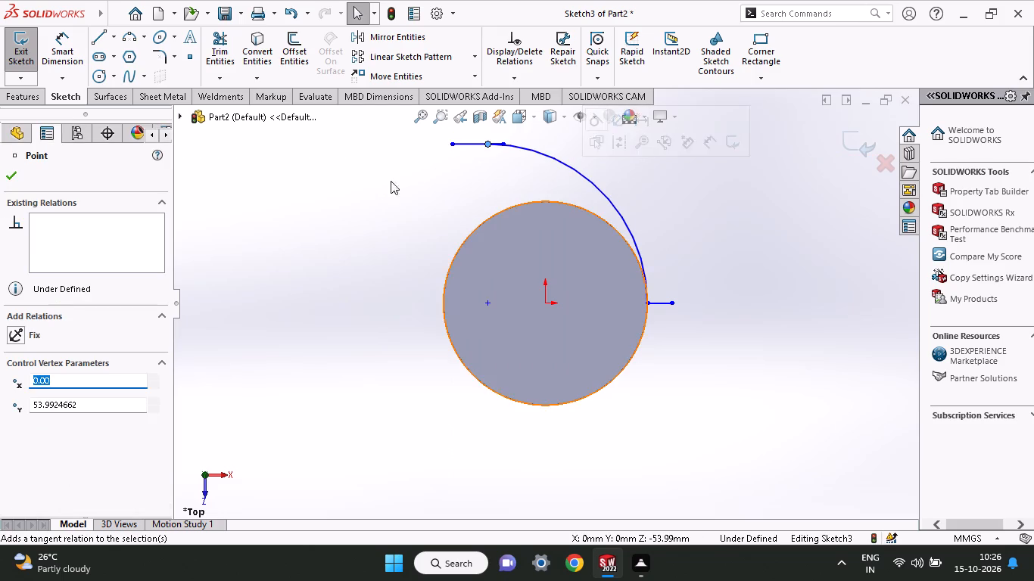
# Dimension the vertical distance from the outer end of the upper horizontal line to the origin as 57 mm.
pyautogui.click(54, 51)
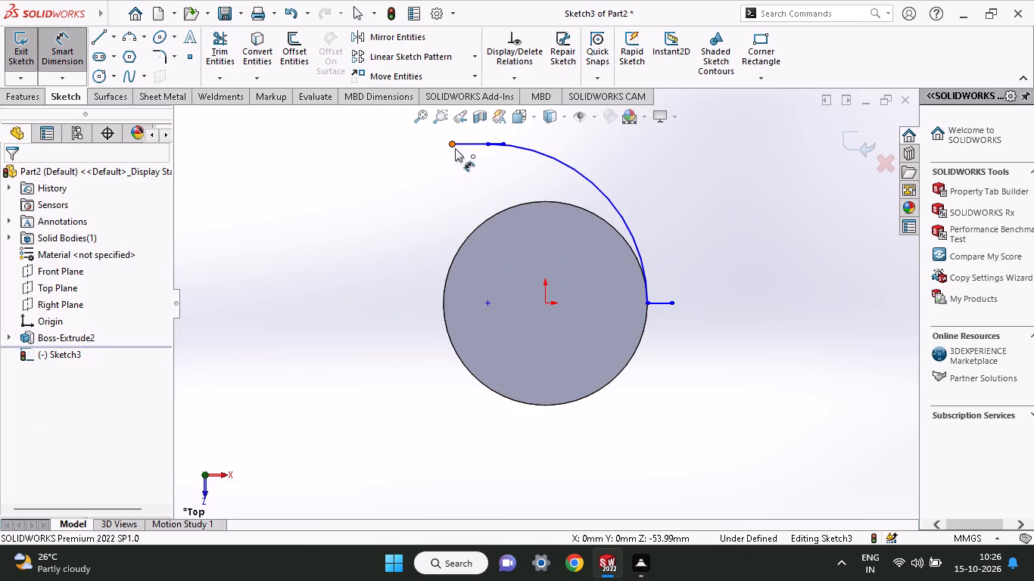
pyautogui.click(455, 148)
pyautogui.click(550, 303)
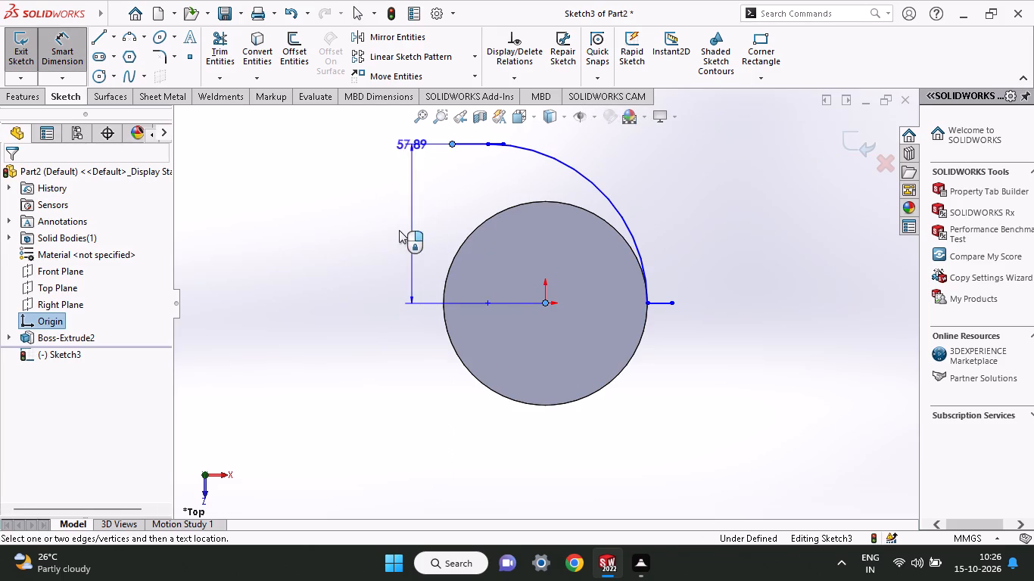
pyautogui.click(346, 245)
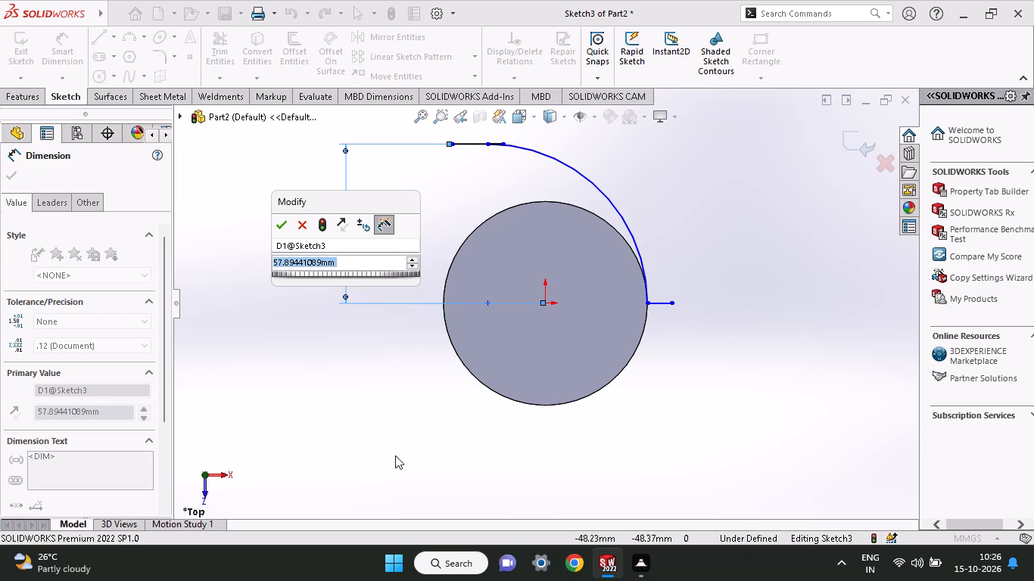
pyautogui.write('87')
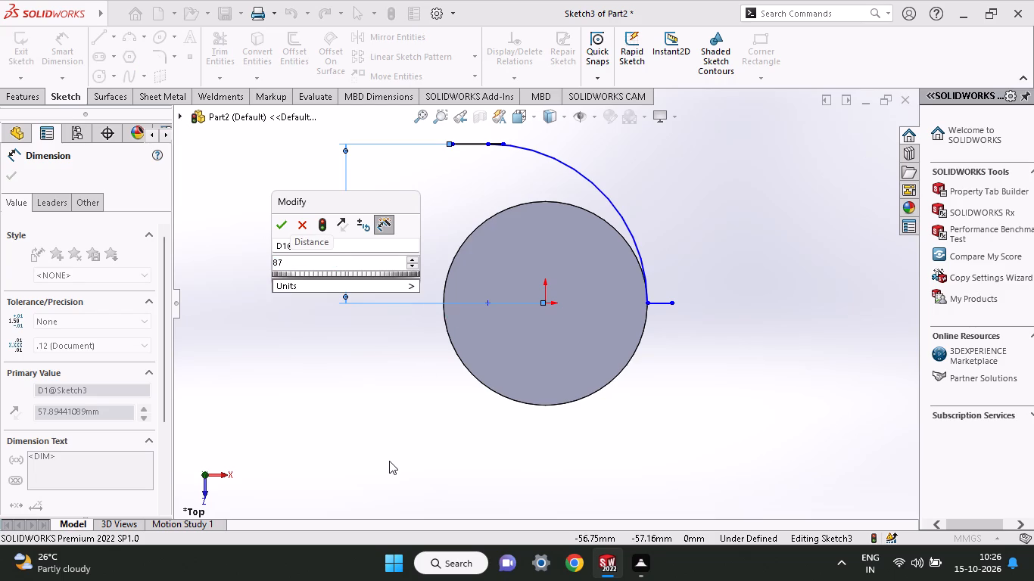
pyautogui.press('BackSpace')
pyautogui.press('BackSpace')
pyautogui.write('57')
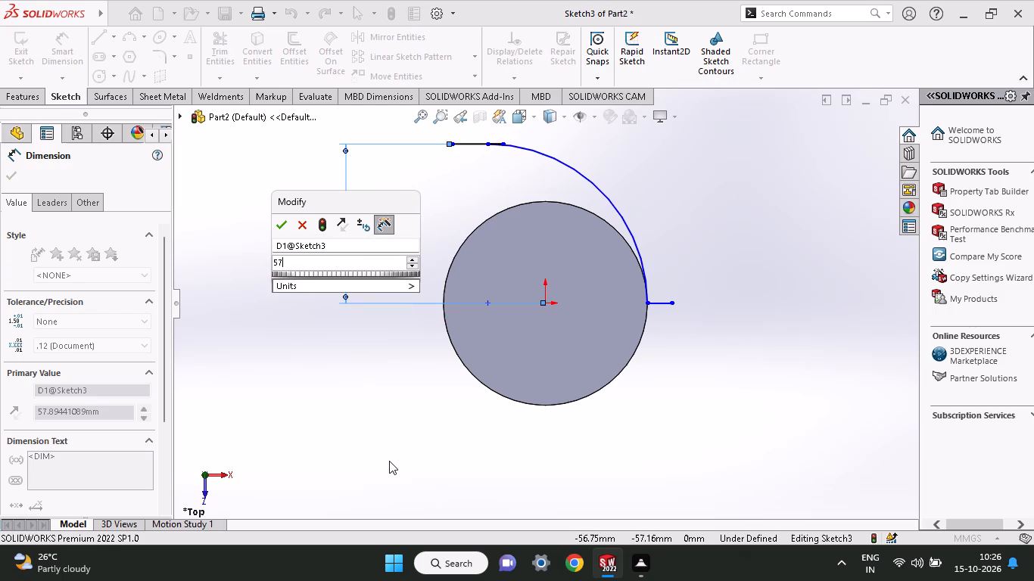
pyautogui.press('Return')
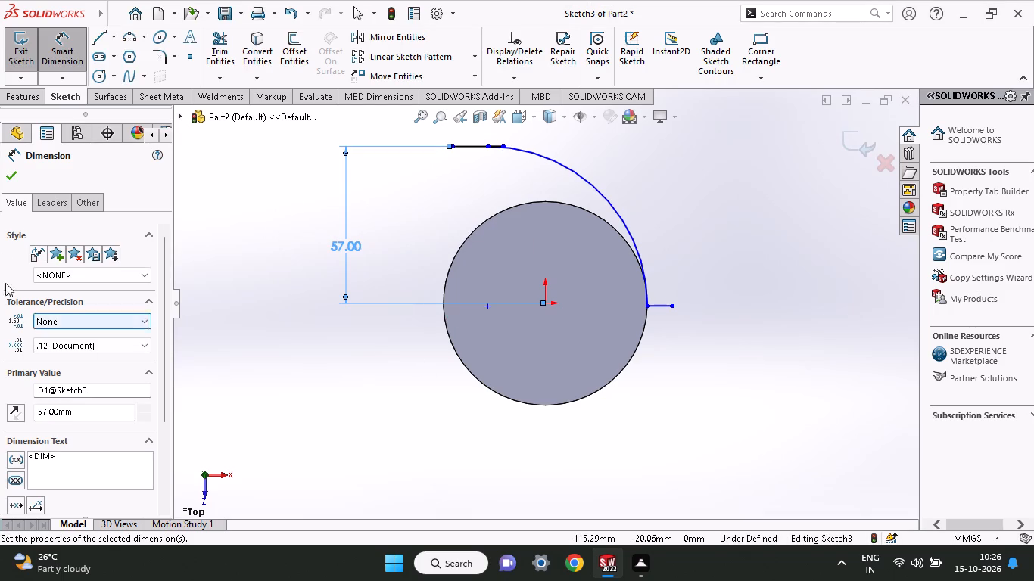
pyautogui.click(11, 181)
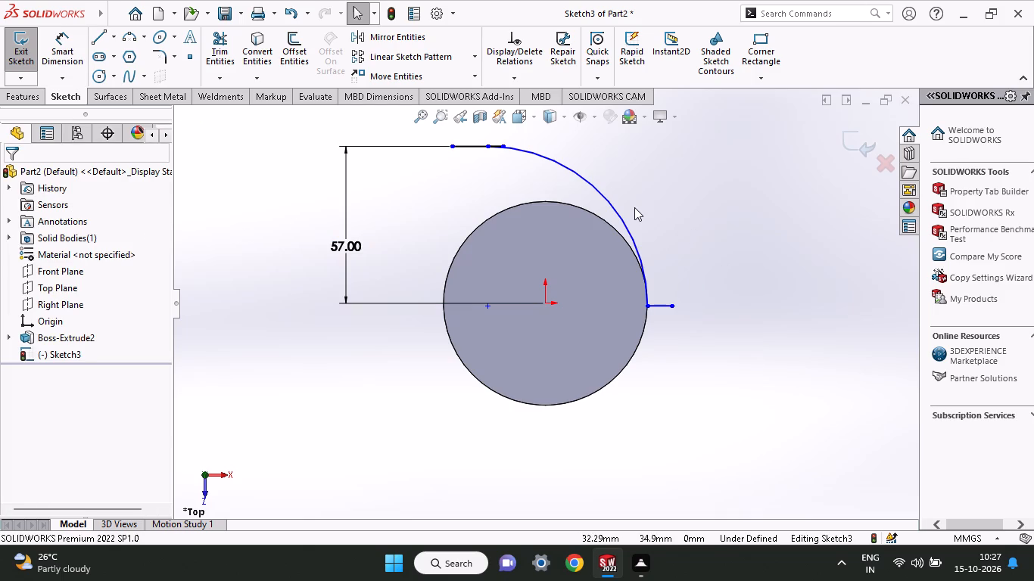
# Delete the two overlapping horizontal line segments at the arc's upper end, together with the attached dimension.
pyautogui.keyDown('ctrl'); pyautogui.scroll(1, 634, 207); pyautogui.keyUp('ctrl')
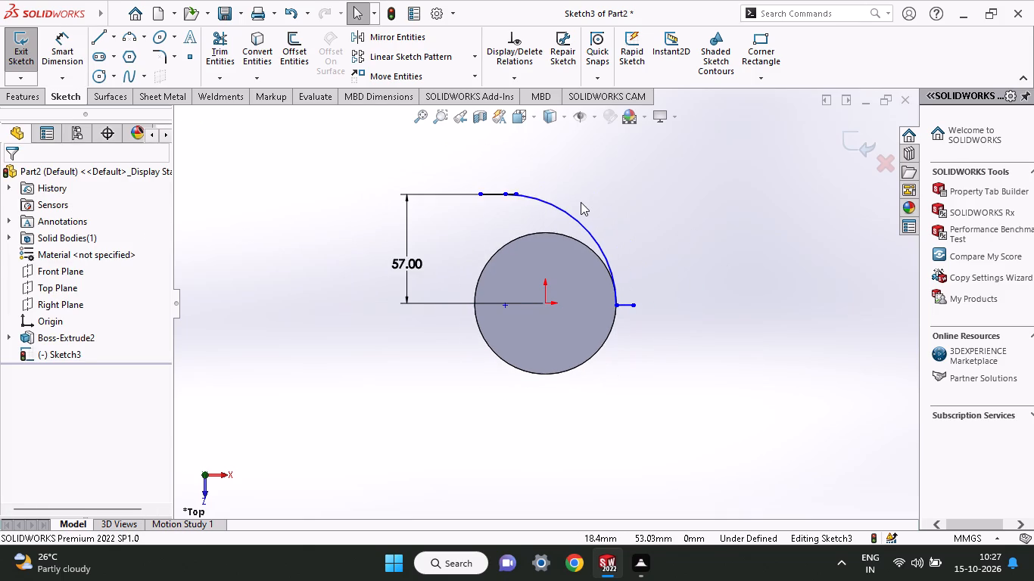
pyautogui.keyDown('ctrl'); pyautogui.scroll(-7, 581, 202); pyautogui.keyUp('ctrl')
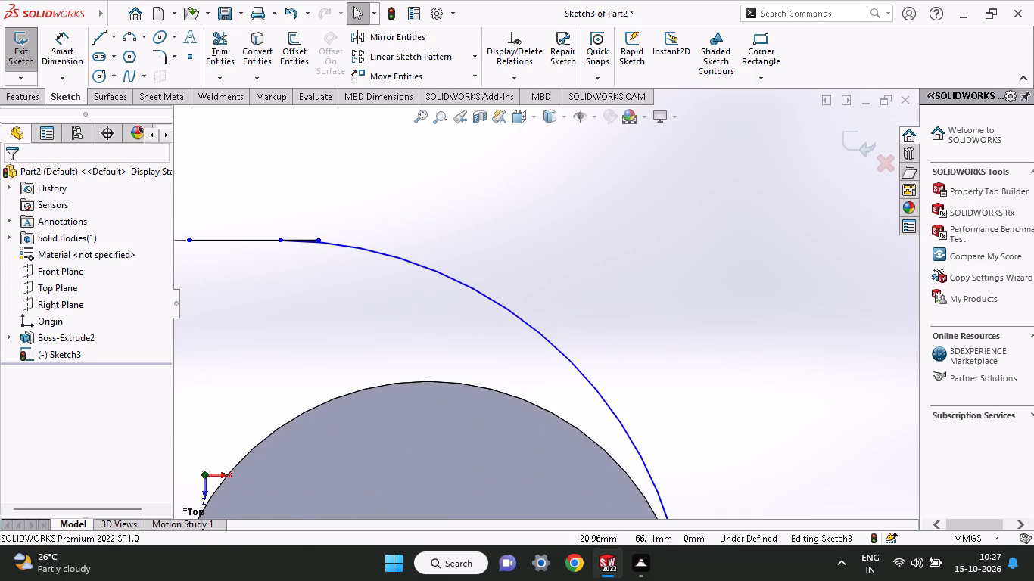
pyautogui.click(307, 236)
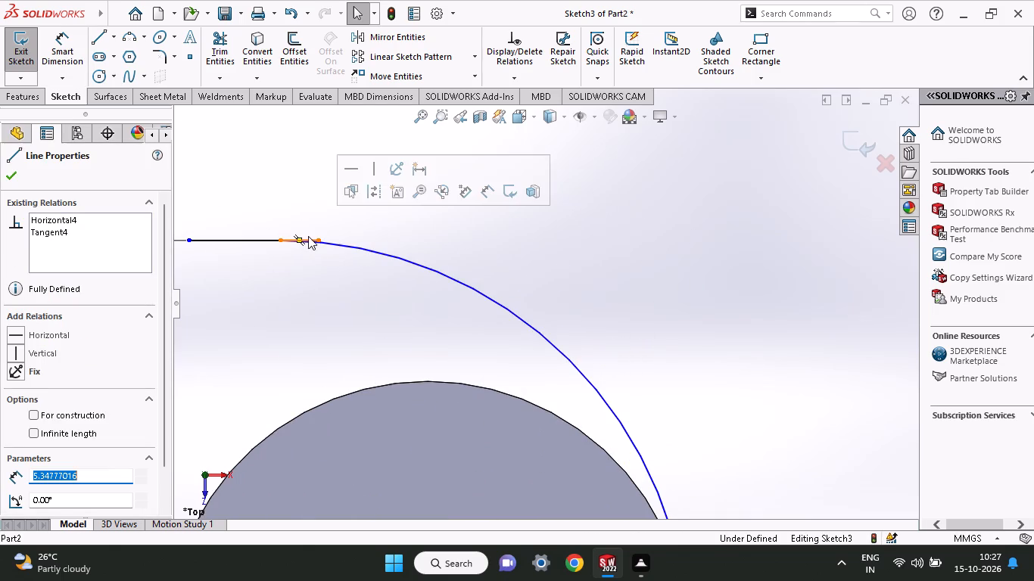
pyautogui.rightClick(312, 209)
pyautogui.click(363, 411)
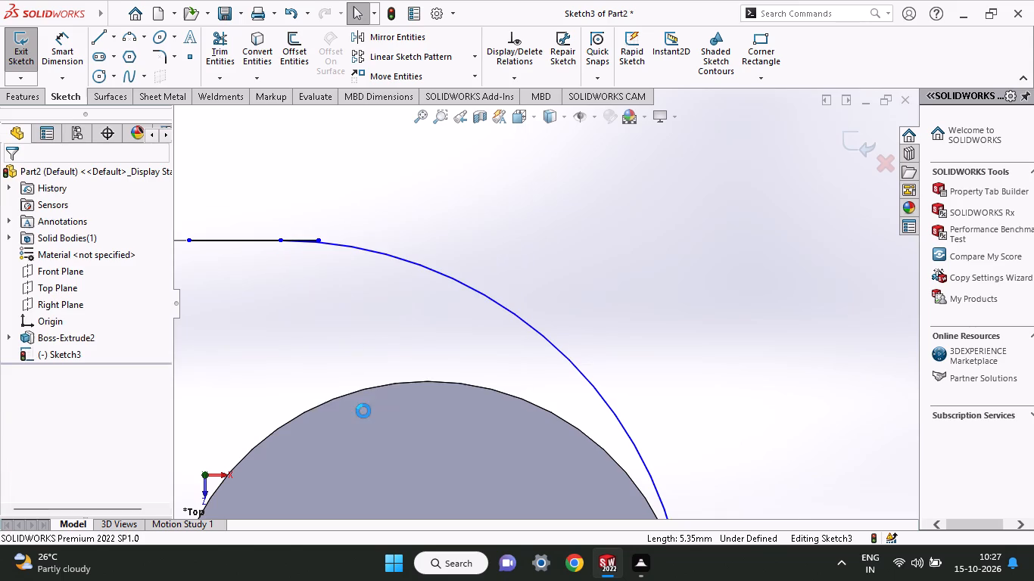
pyautogui.keyDown('ctrl'); pyautogui.scroll(1, 363, 411); pyautogui.keyUp('ctrl')
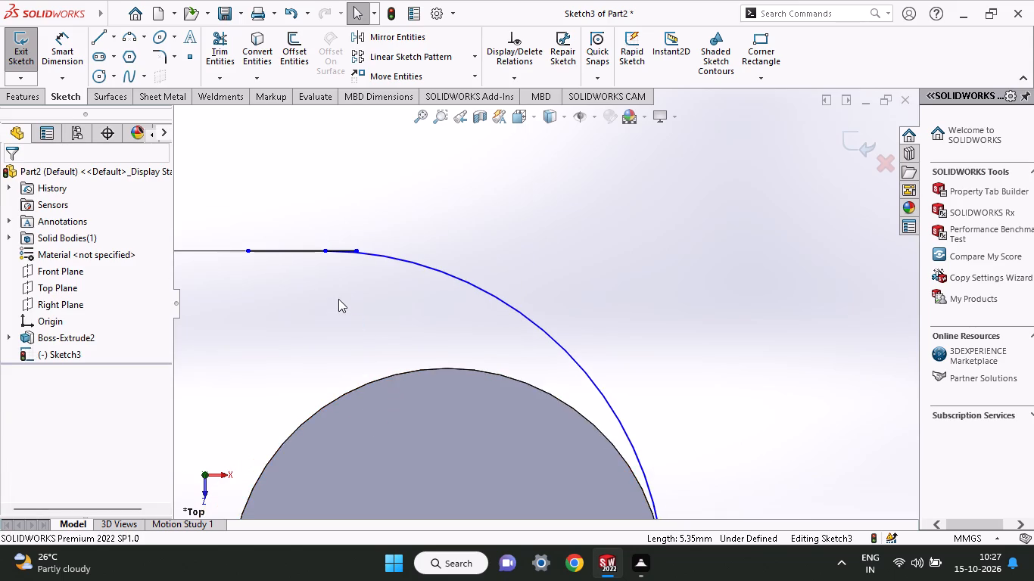
pyautogui.keyDown('ctrl'); pyautogui.scroll(-4, 338, 299); pyautogui.keyUp('ctrl')
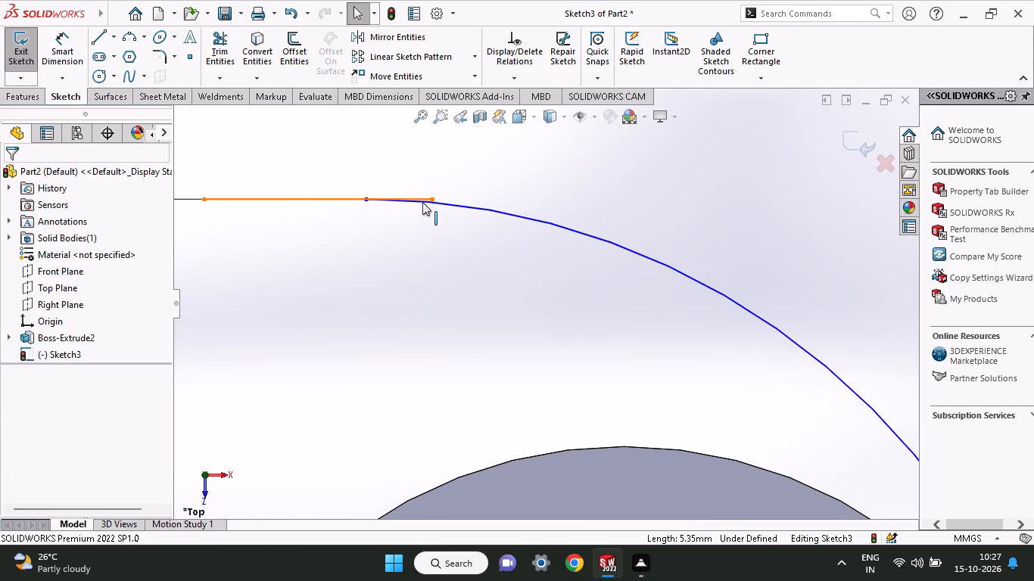
pyautogui.click(422, 197)
pyautogui.rightClick(422, 197)
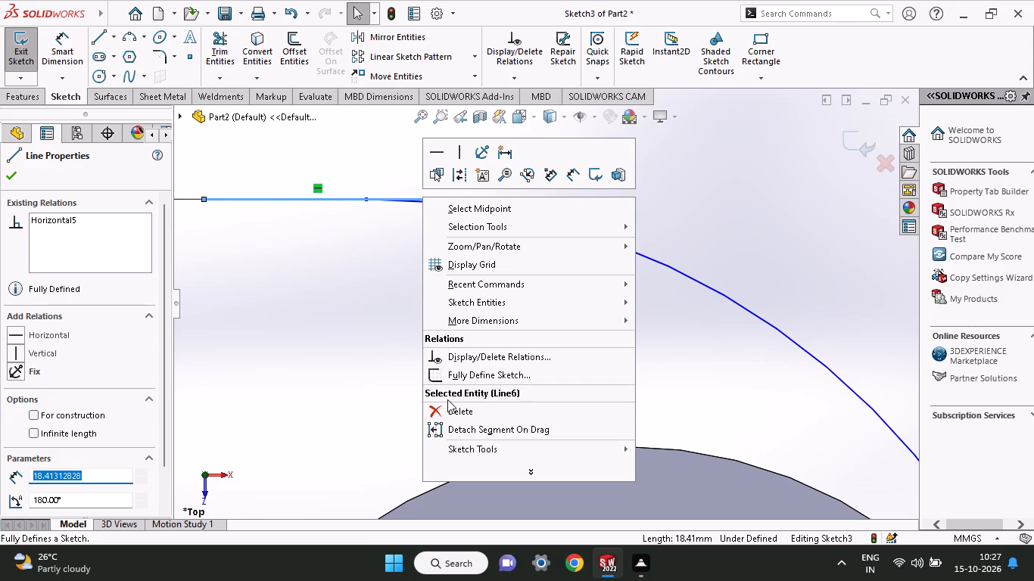
pyautogui.click(447, 412)
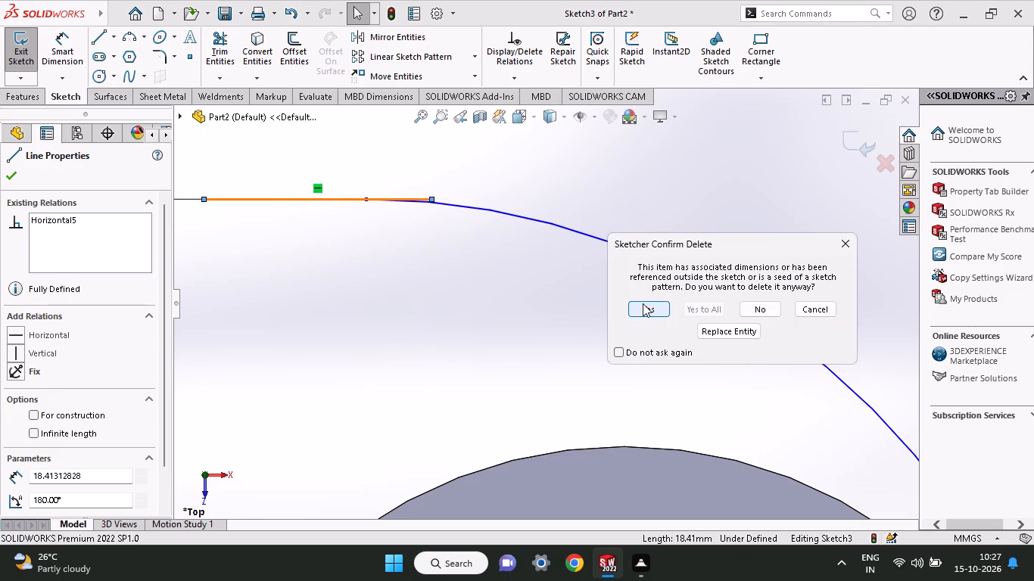
pyautogui.click(643, 303)
pyautogui.keyDown('ctrl'); pyautogui.scroll(-4, 500, 256); pyautogui.keyUp('ctrl')
pyautogui.keyDown('ctrl'); pyautogui.scroll(7, 500, 256); pyautogui.keyUp('ctrl')
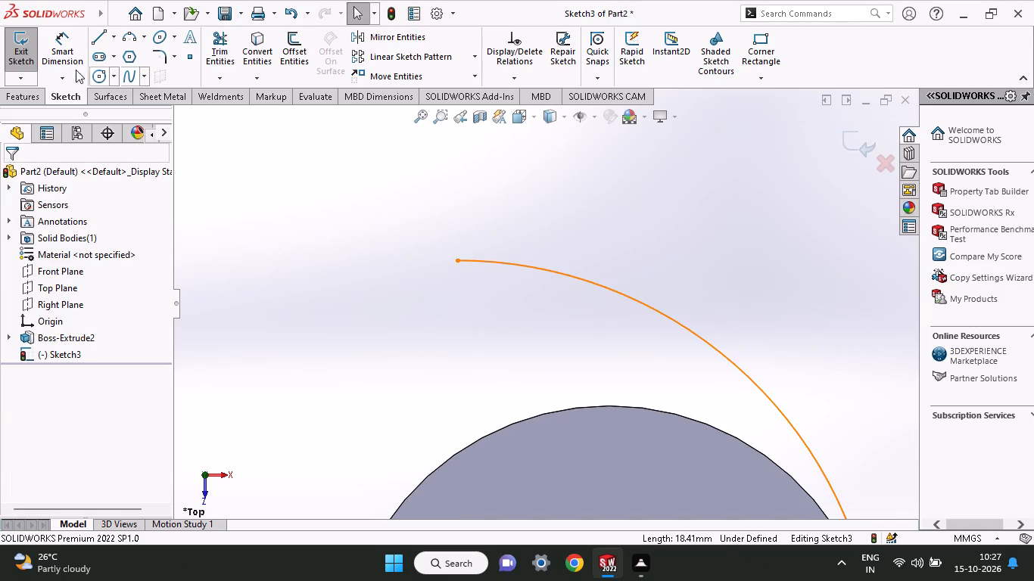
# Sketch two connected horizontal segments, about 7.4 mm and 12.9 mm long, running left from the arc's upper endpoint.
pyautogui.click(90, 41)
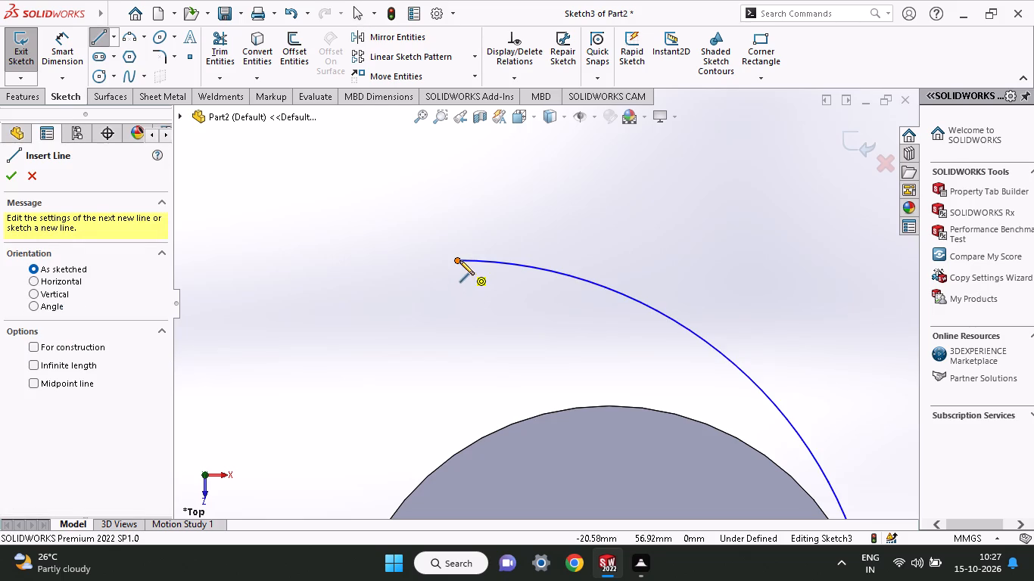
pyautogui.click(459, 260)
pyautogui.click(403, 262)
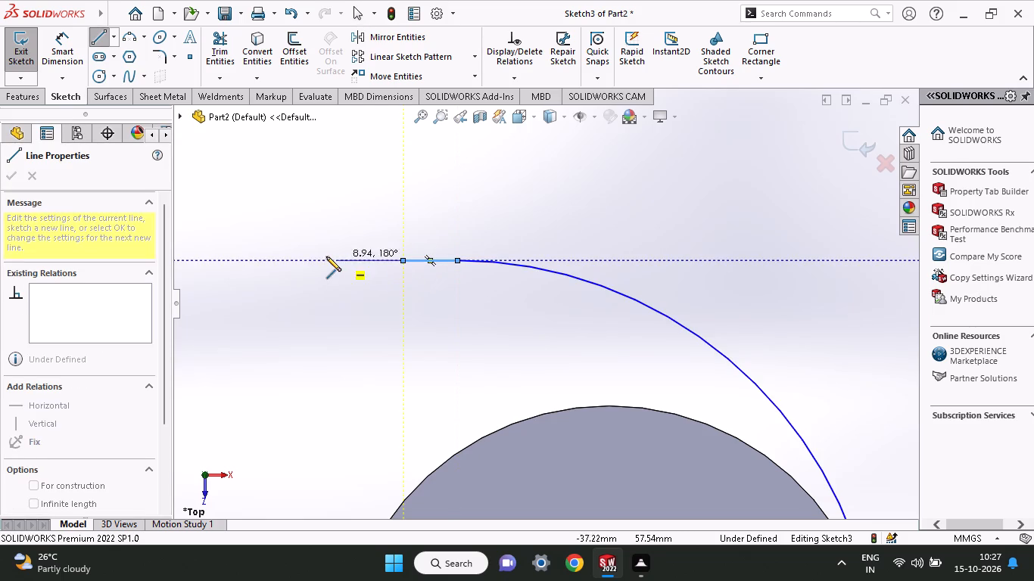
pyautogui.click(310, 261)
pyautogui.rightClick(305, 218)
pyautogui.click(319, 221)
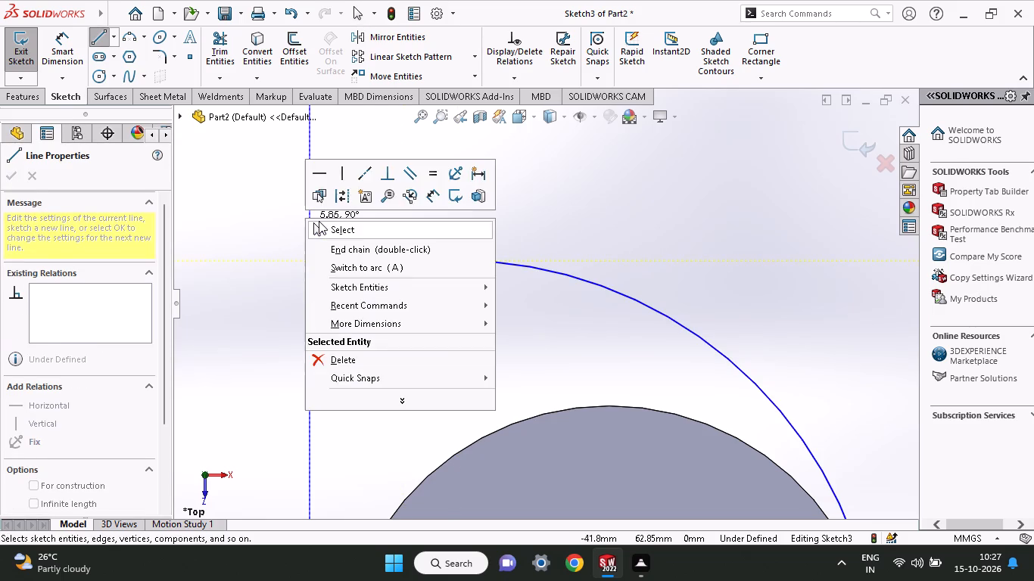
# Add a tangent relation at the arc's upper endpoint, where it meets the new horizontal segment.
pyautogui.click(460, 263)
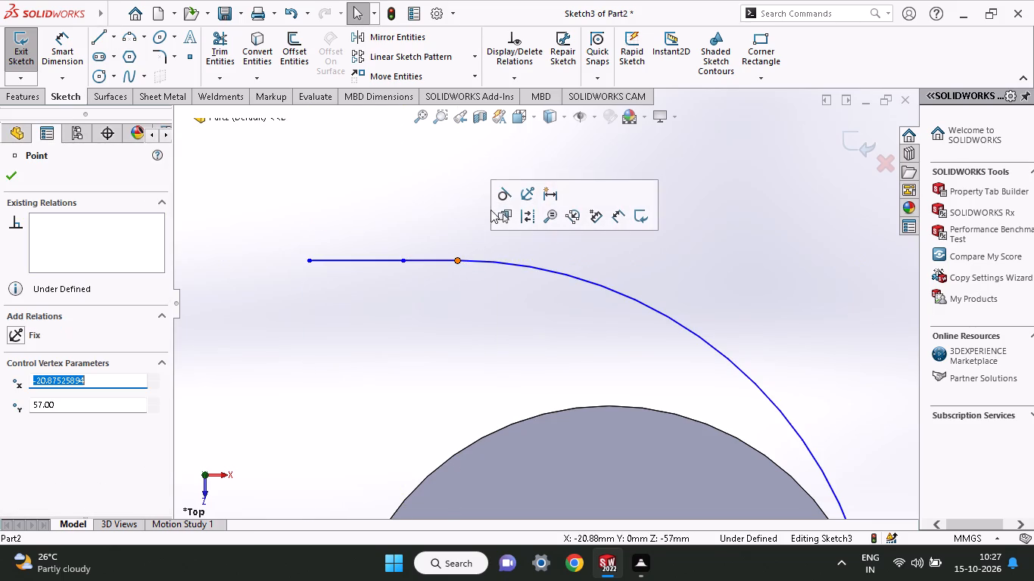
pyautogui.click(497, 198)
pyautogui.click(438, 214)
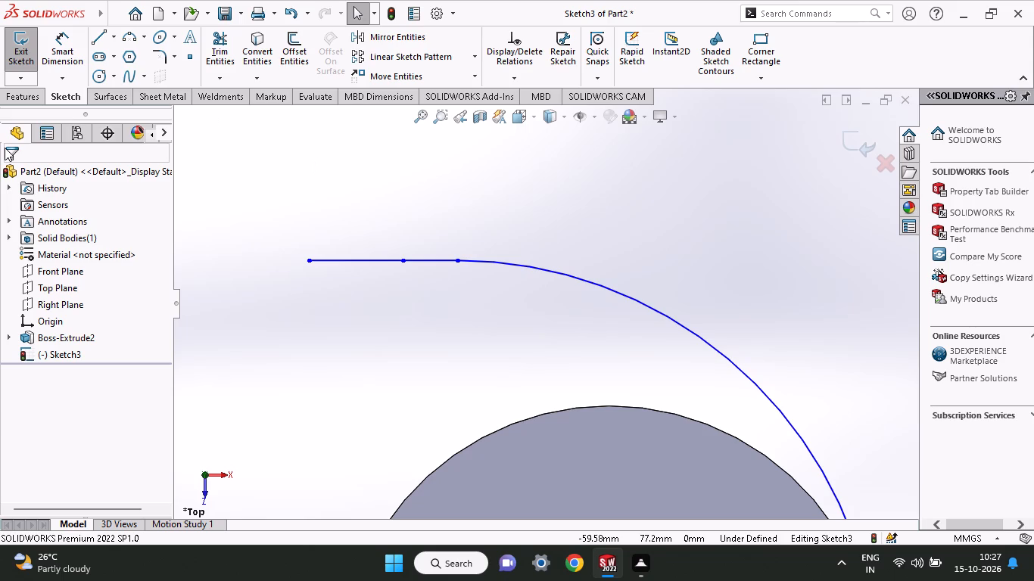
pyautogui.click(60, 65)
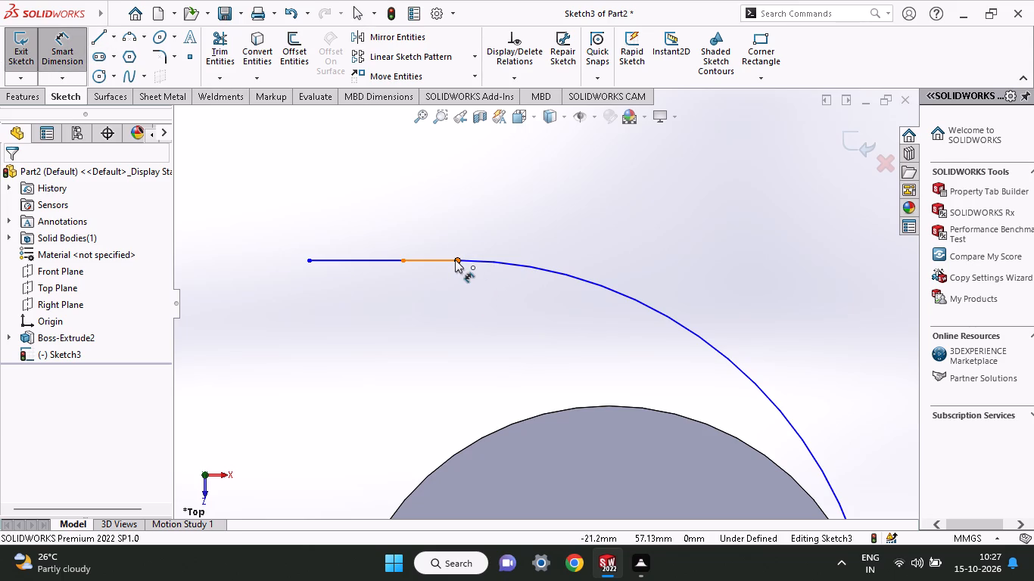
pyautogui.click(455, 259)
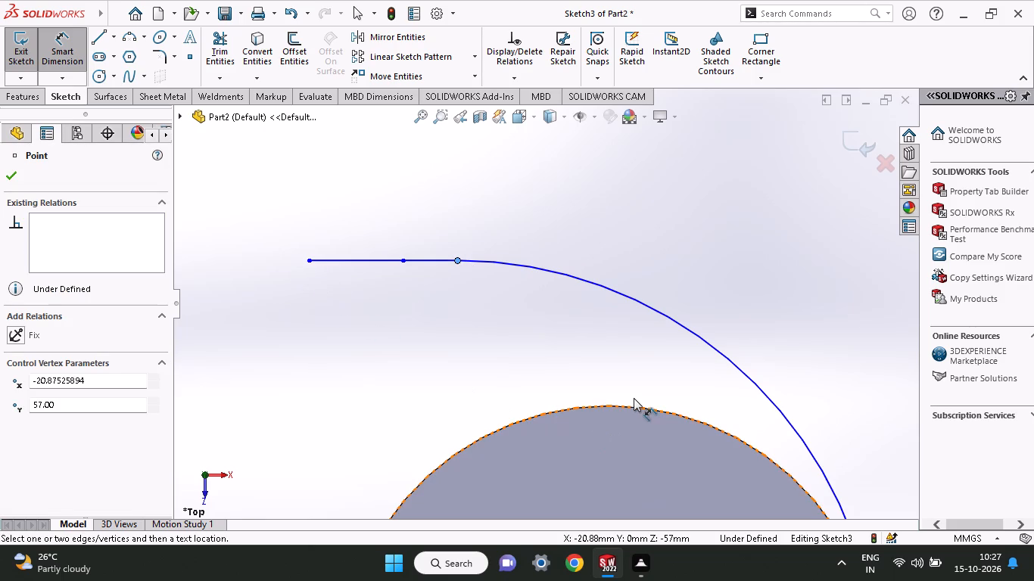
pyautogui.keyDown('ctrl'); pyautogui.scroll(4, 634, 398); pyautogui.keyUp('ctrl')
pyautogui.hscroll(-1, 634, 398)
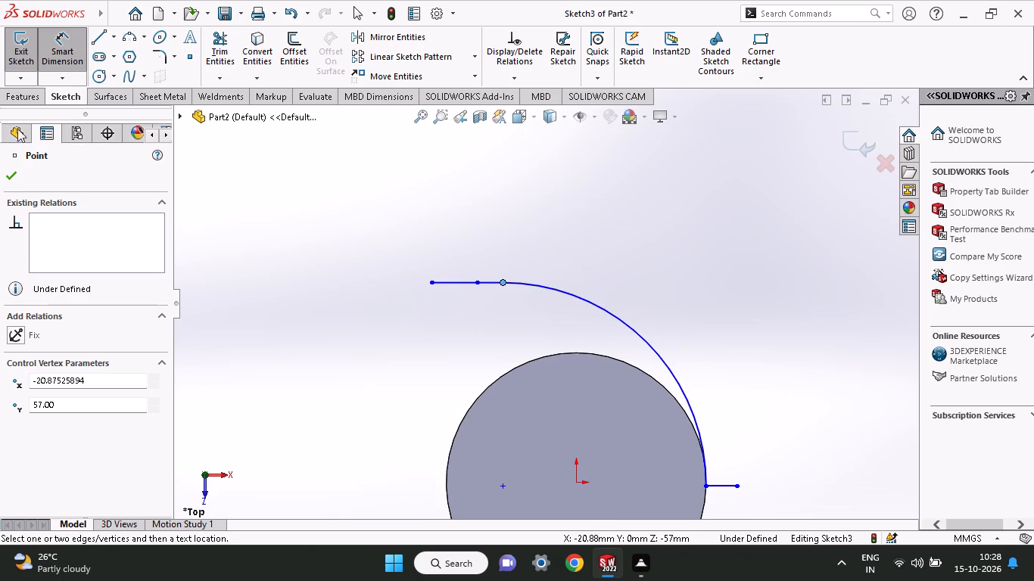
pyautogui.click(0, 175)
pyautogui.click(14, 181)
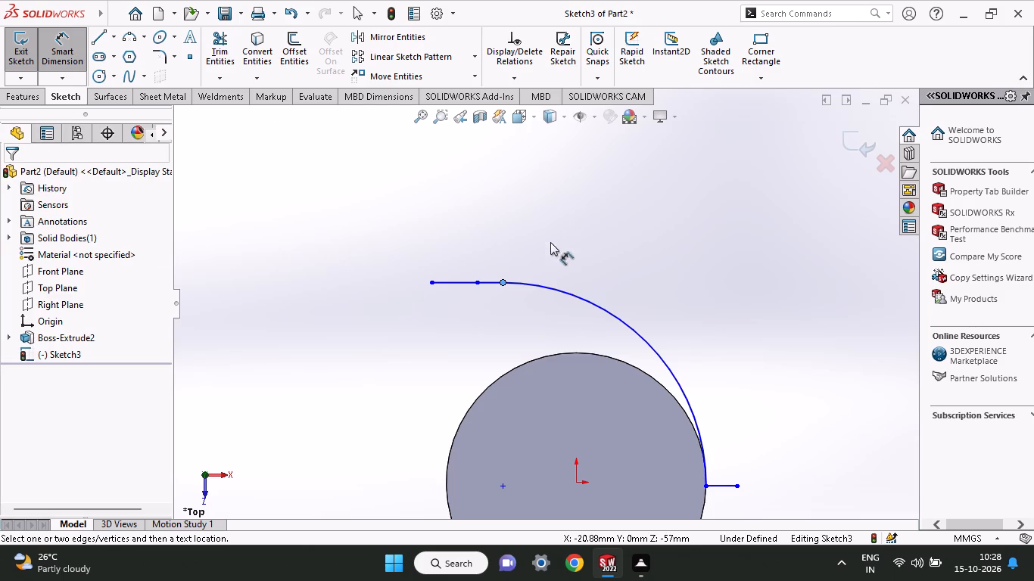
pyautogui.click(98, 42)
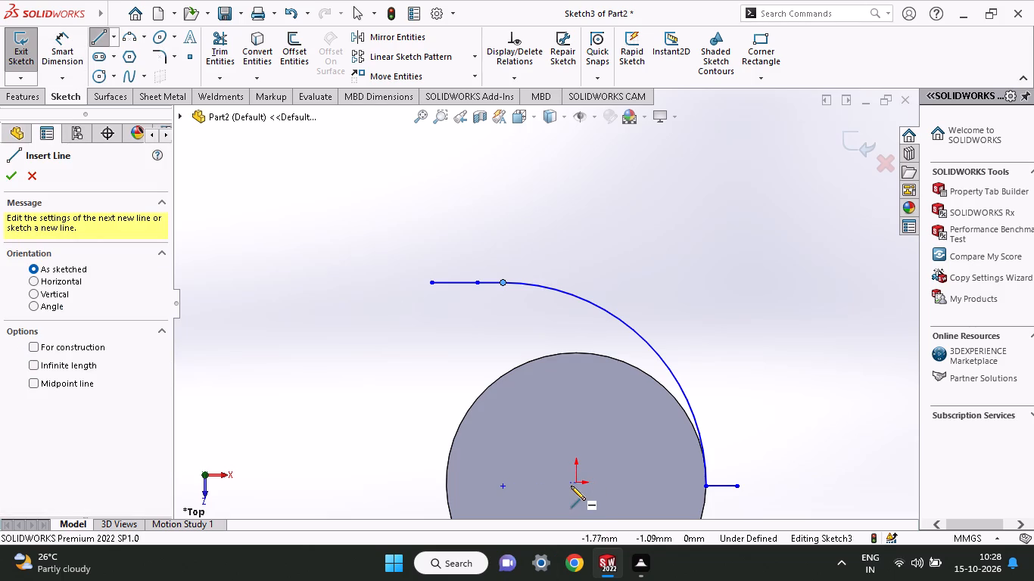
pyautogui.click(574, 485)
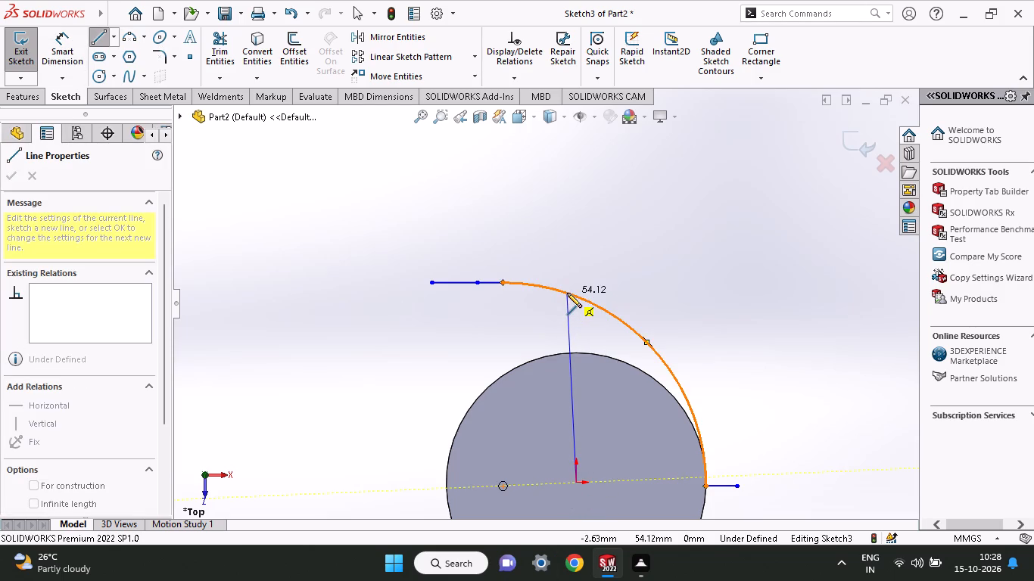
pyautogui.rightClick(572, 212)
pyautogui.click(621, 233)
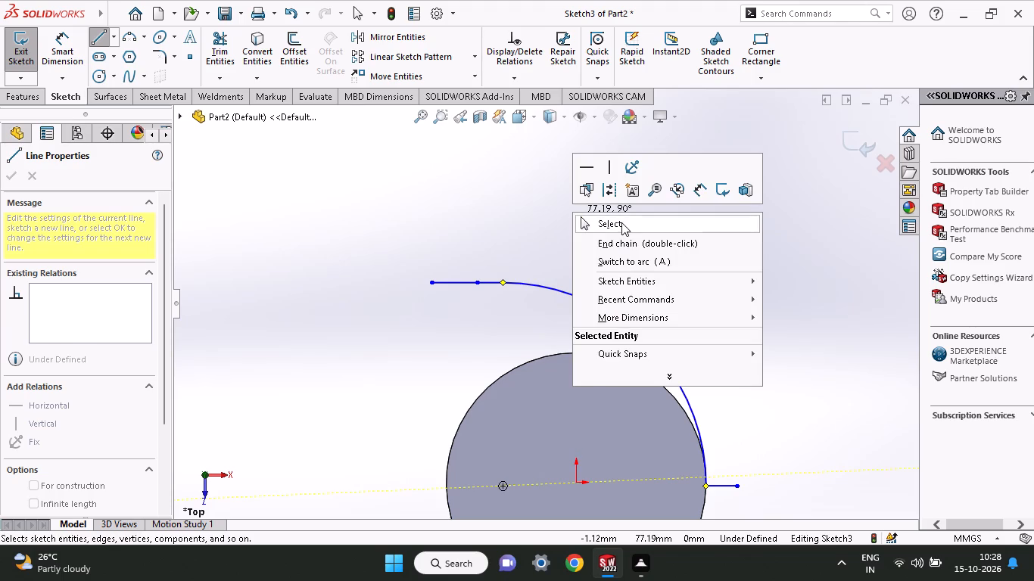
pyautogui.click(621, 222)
# Delete the arc, the two upper horizontal segments and the short horizontal line beside the cylinder, clearing the sketch.
pyautogui.click(646, 340)
pyautogui.rightClick(684, 297)
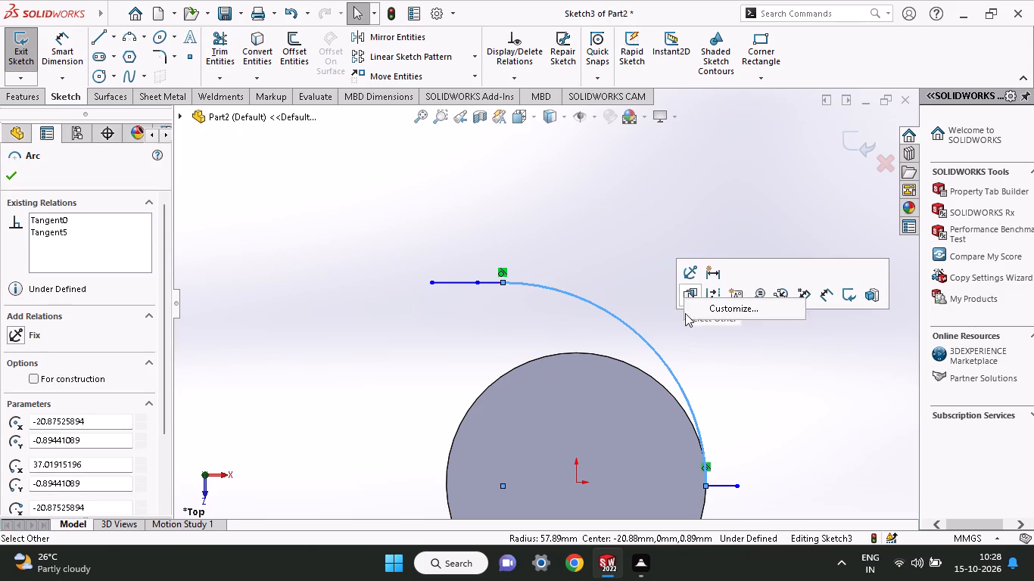
pyautogui.rightClick(690, 344)
pyautogui.click(727, 514)
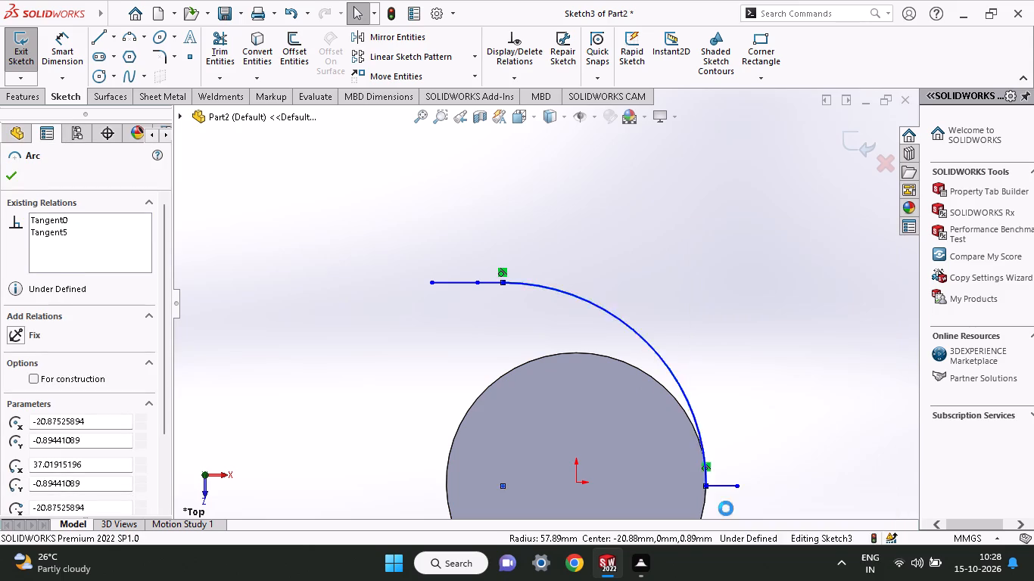
pyautogui.click(453, 284)
pyautogui.rightClick(453, 284)
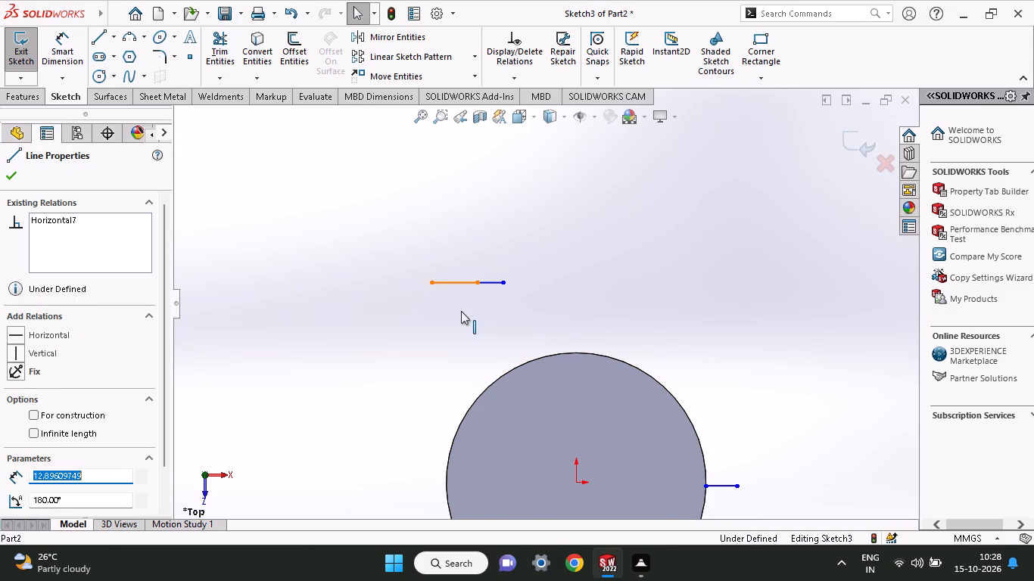
pyautogui.click(508, 505)
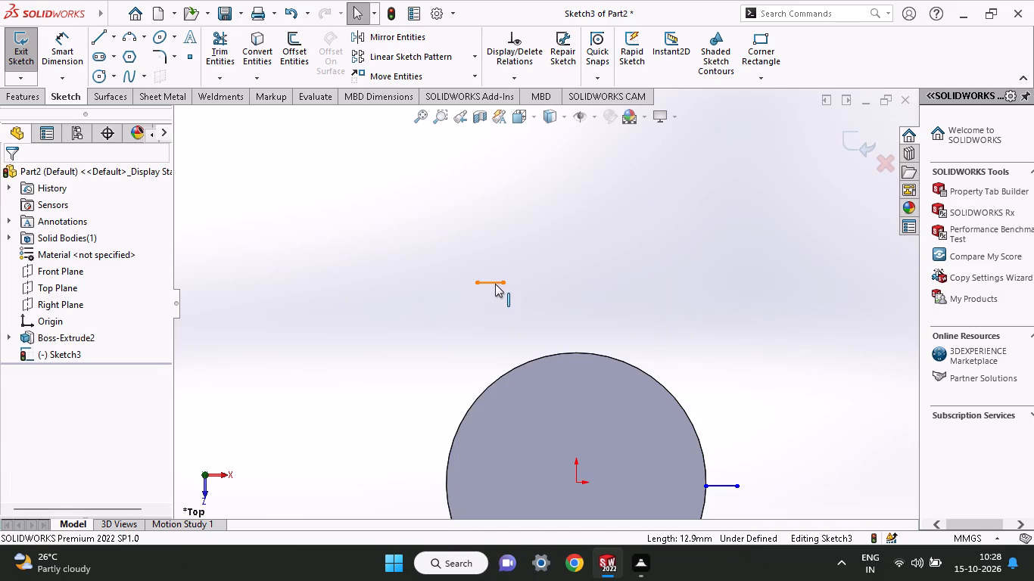
pyautogui.click(495, 284)
pyautogui.rightClick(495, 284)
pyautogui.click(553, 507)
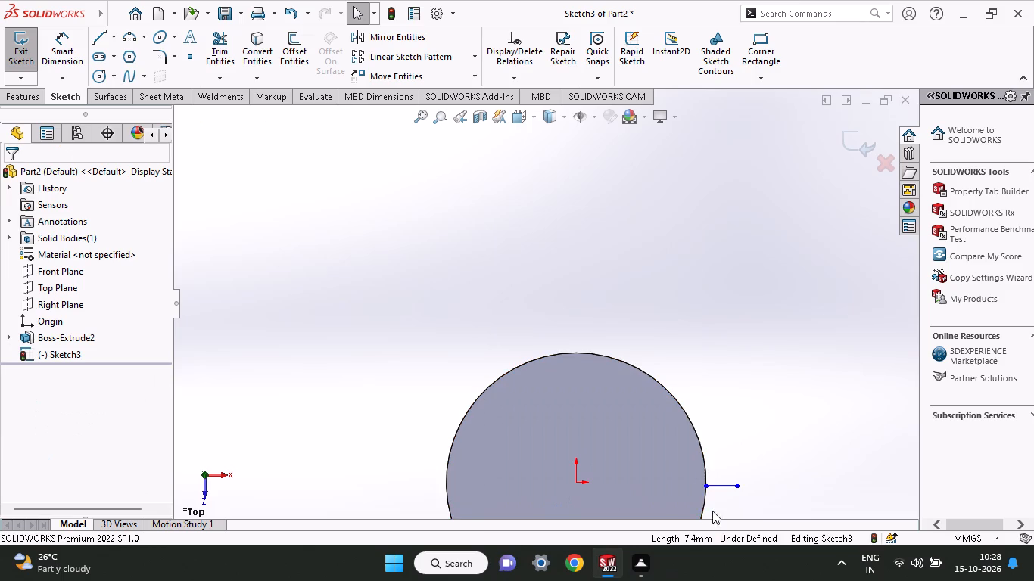
pyautogui.click(722, 489)
pyautogui.rightClick(733, 406)
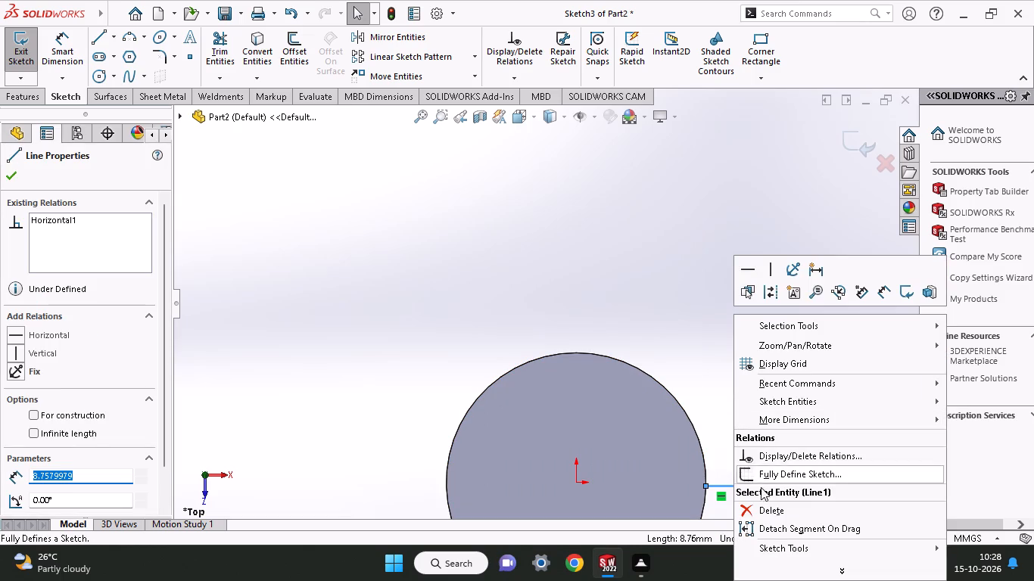
pyautogui.click(761, 506)
pyautogui.keyDown('ctrl'); pyautogui.scroll(4, 761, 506); pyautogui.keyUp('ctrl')
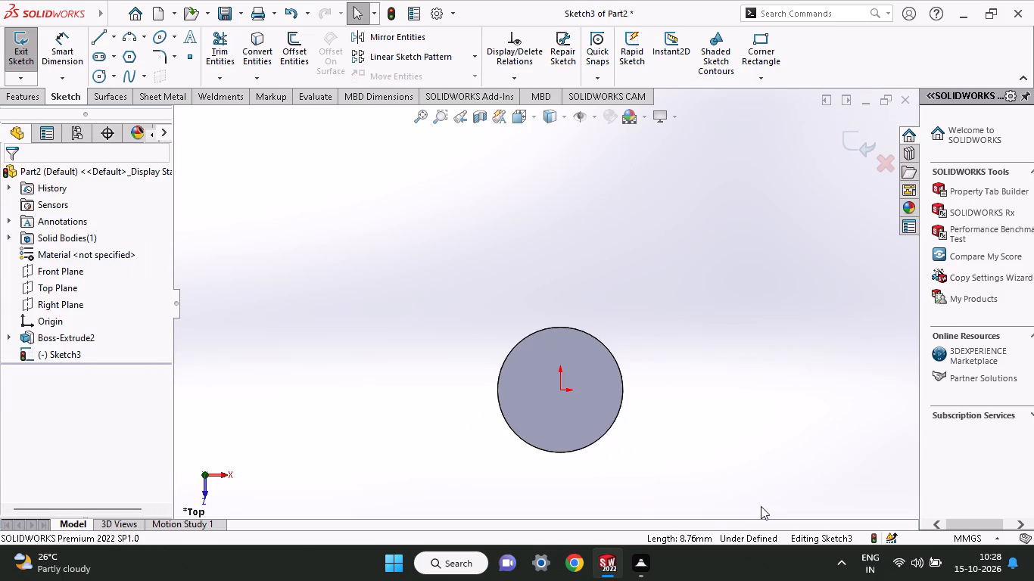
# Sketch a circle about 116 mm in diameter around the cylinder, centred about 15 mm left of the origin on its horizontal axis.
pyautogui.keyDown('ctrl'); pyautogui.scroll(-5, 659, 348); pyautogui.keyUp('ctrl')
pyautogui.keyDown('ctrl'); pyautogui.scroll(6, 659, 348); pyautogui.keyUp('ctrl')
pyautogui.keyDown('ctrl'); pyautogui.scroll(-3, 659, 348); pyautogui.keyUp('ctrl')
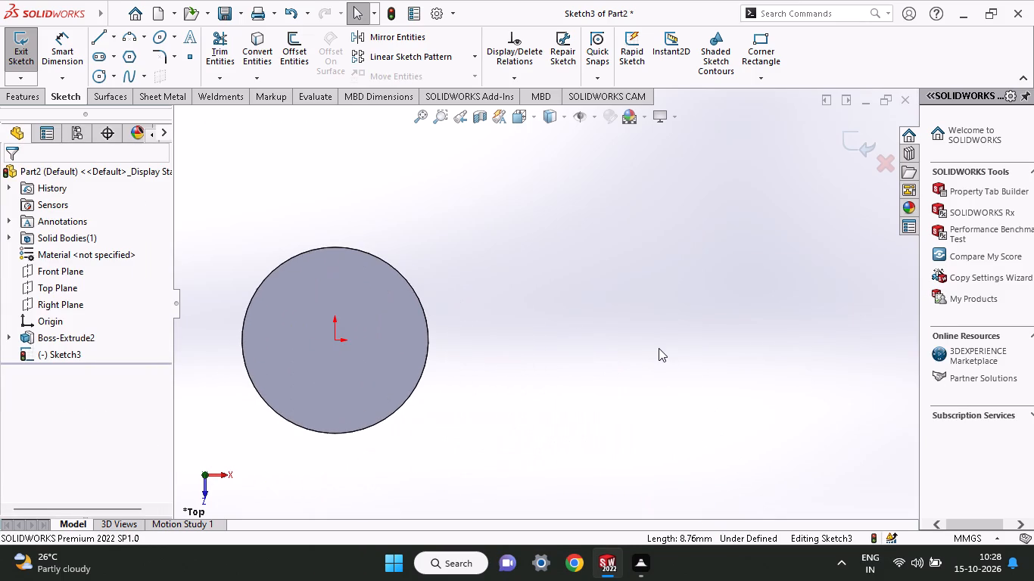
pyautogui.click(107, 79)
pyautogui.click(297, 344)
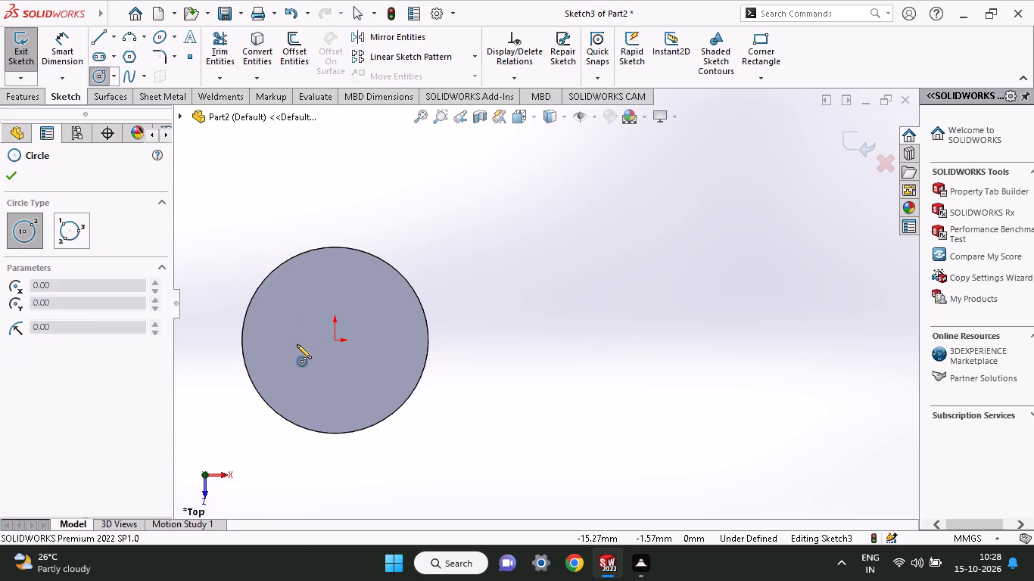
pyautogui.click(391, 451)
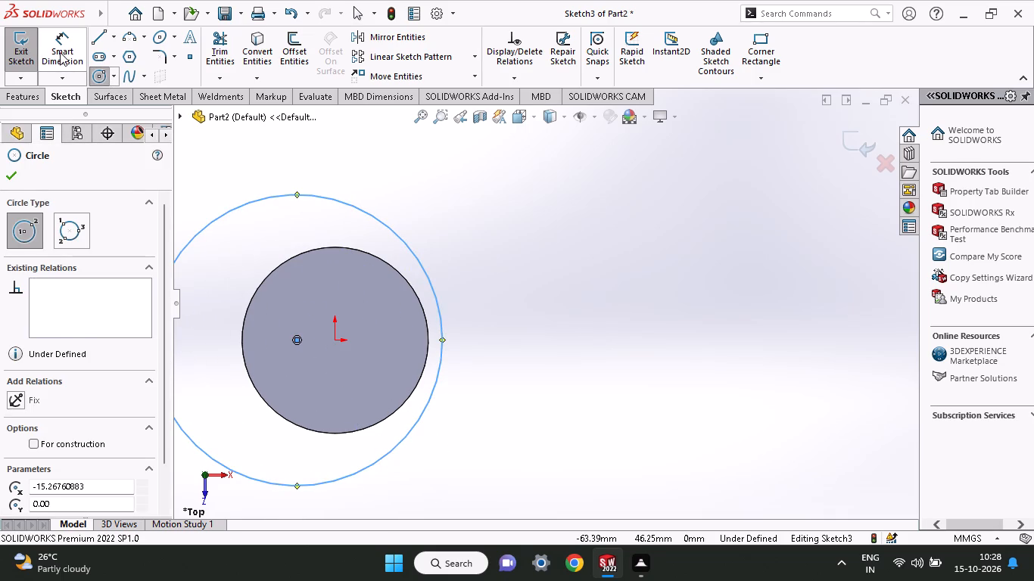
# Dimension the new circle's diameter as 57+57, giving 114 mm.
pyautogui.click(60, 52)
pyautogui.click(441, 304)
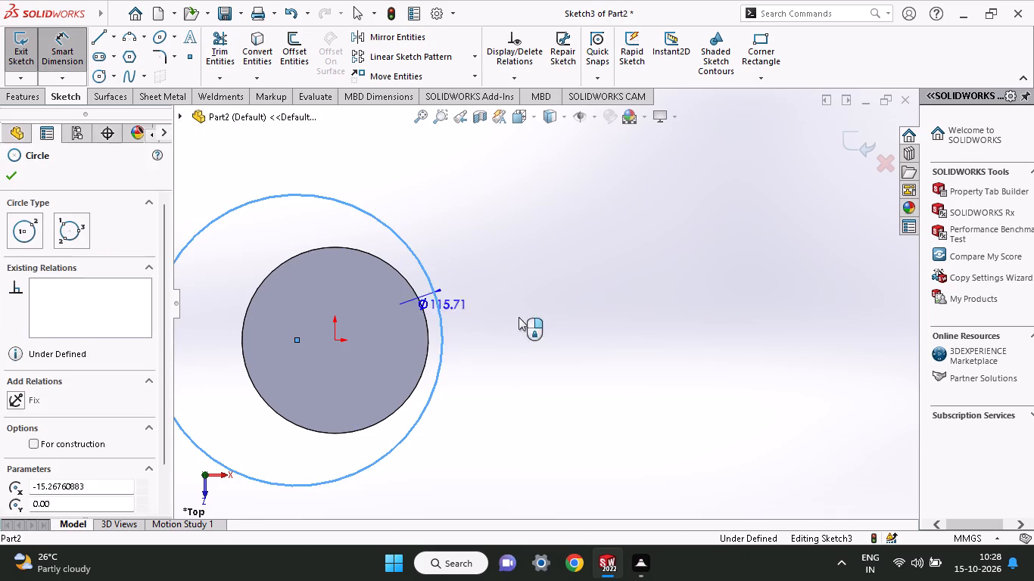
pyautogui.moveTo(519, 317); pyautogui.dragTo(519, 325)
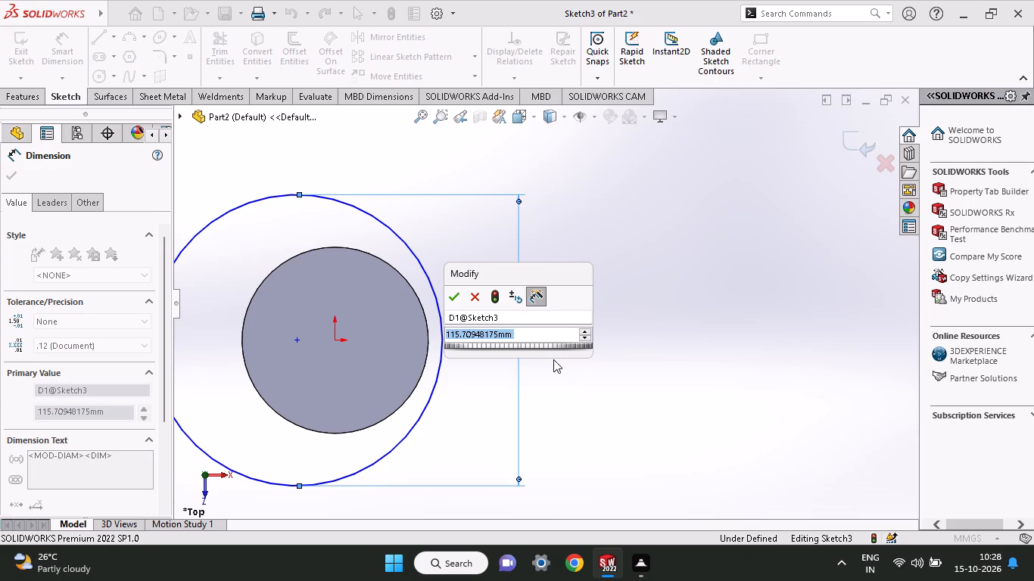
pyautogui.write('57')
pyautogui.hotkey('shift', '+')
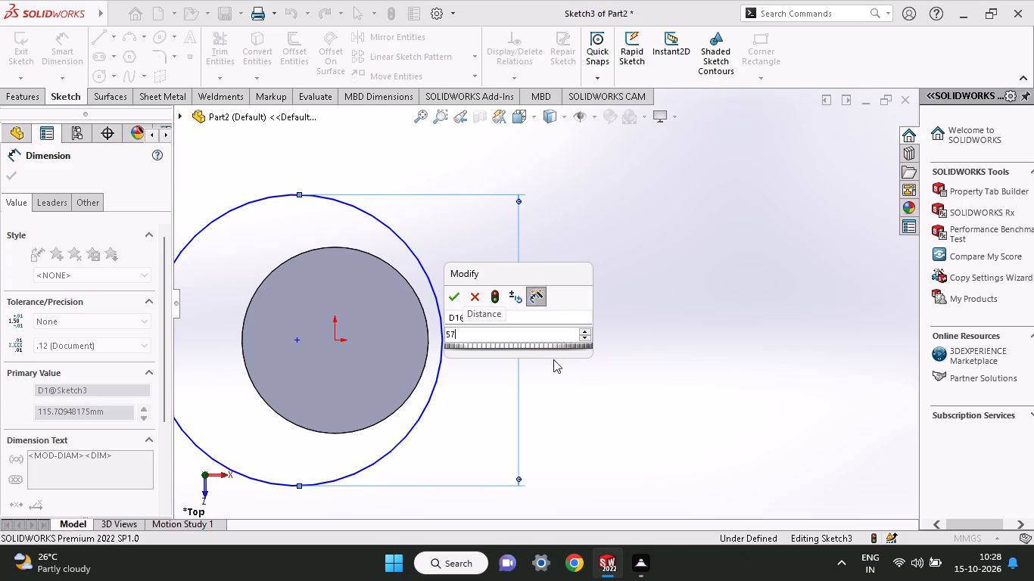
pyautogui.write('57')
pyautogui.press('Return')
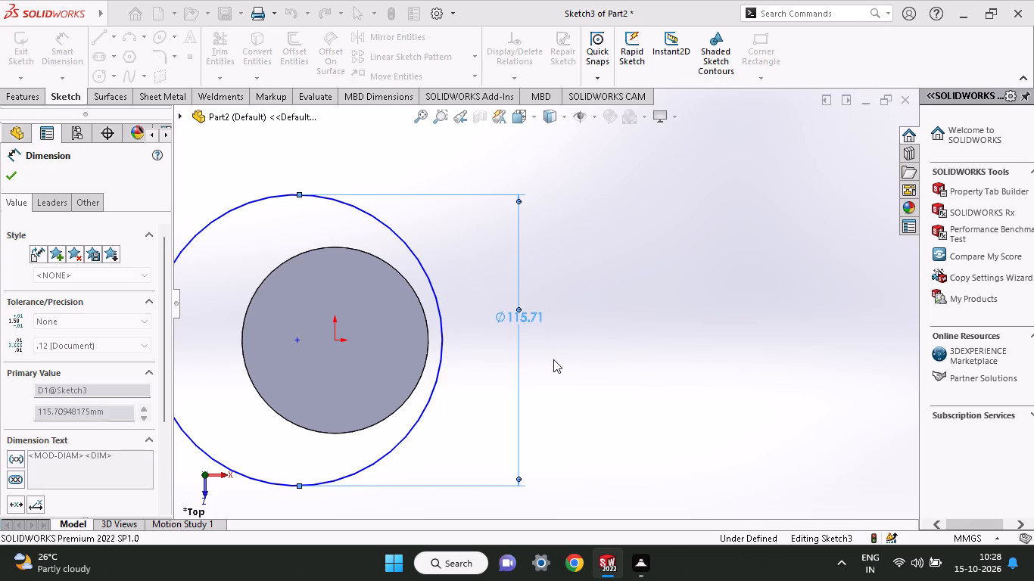
pyautogui.click(10, 171)
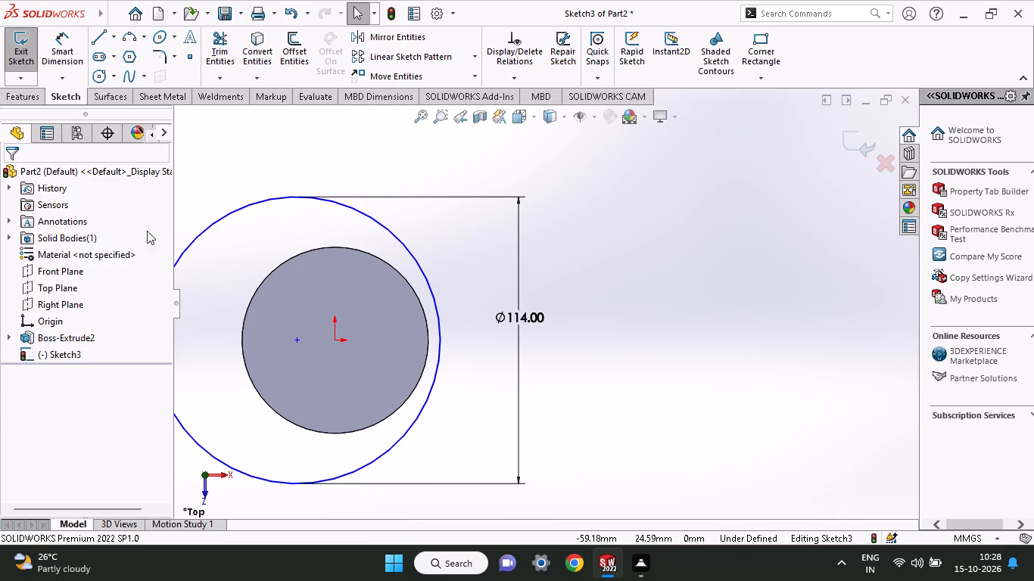
# Add a tangent relation between the 114 mm circle and the cylinder's circular edge.
pyautogui.keyDown('shift'); pyautogui.click(438, 377); pyautogui.keyUp('shift')
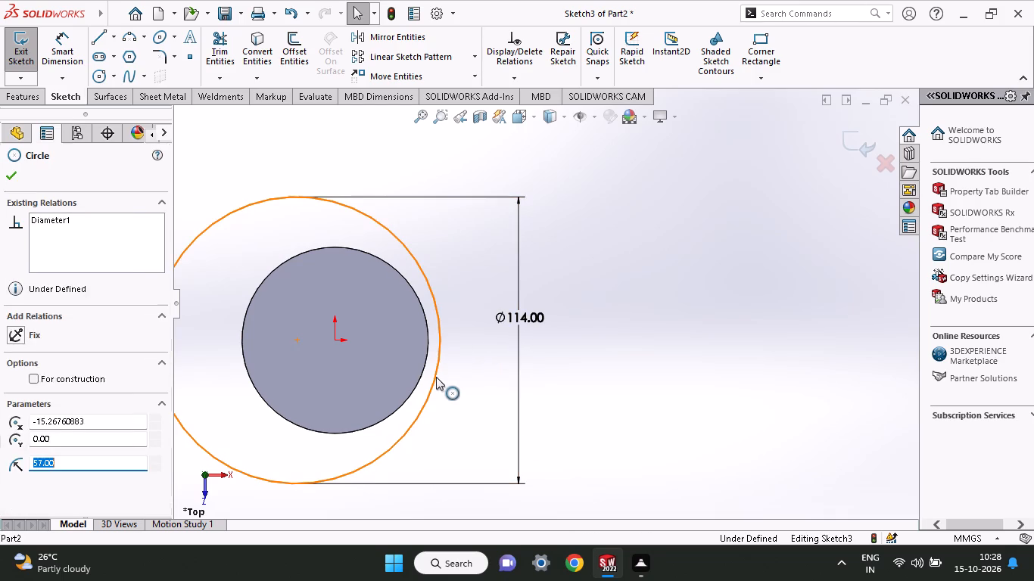
pyautogui.keyDown('shift'); pyautogui.click(422, 377); pyautogui.keyUp('shift')
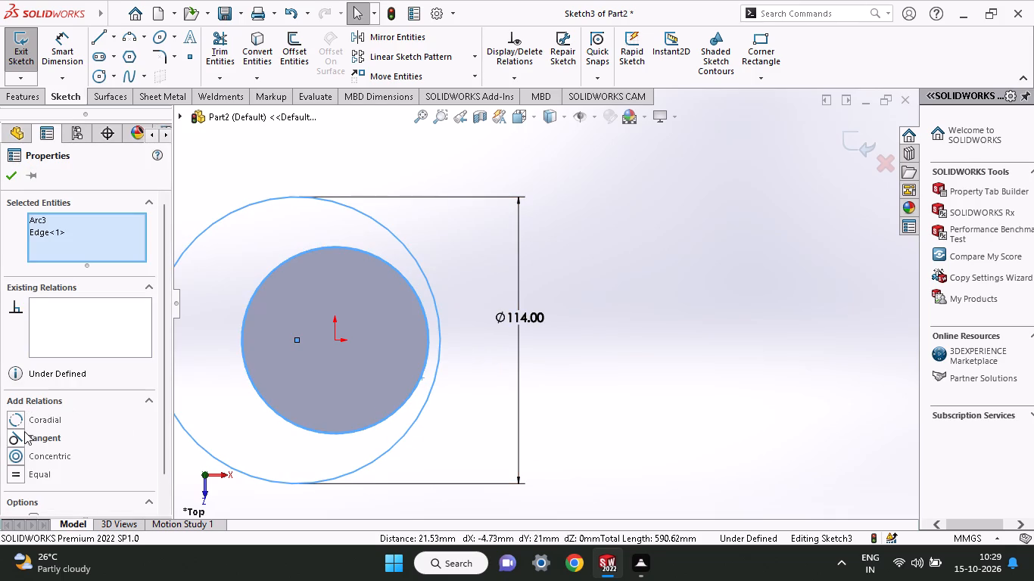
pyautogui.click(27, 434)
pyautogui.keyDown('ctrl'); pyautogui.scroll(4, 28, 430); pyautogui.keyUp('ctrl')
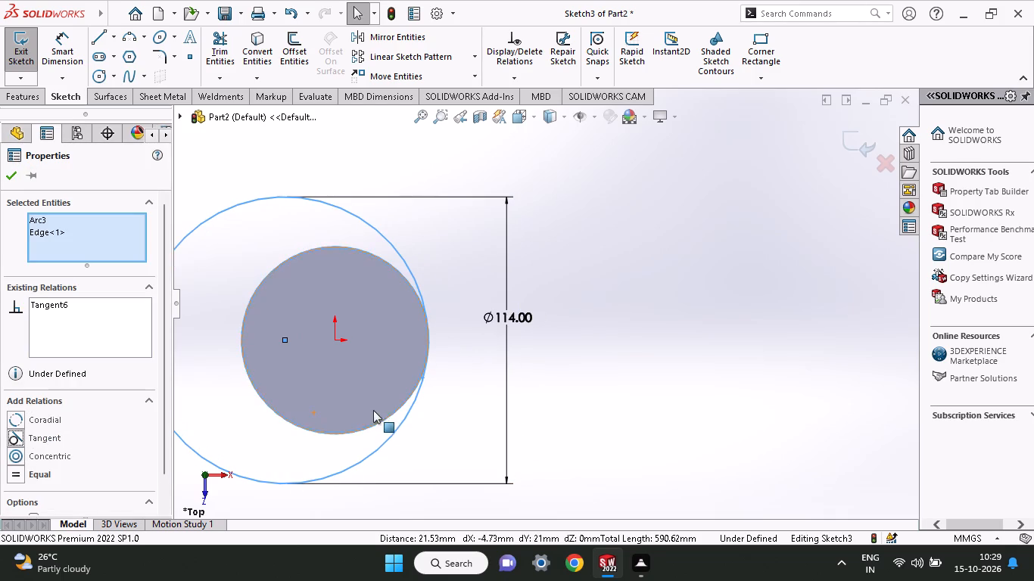
pyautogui.keyDown('ctrl'); pyautogui.scroll(2, 373, 410); pyautogui.keyUp('ctrl')
pyautogui.keyDown('ctrl'); pyautogui.scroll(-2, 357, 387); pyautogui.keyUp('ctrl')
pyautogui.keyDown('ctrl'); pyautogui.scroll(3, 351, 385); pyautogui.keyUp('ctrl')
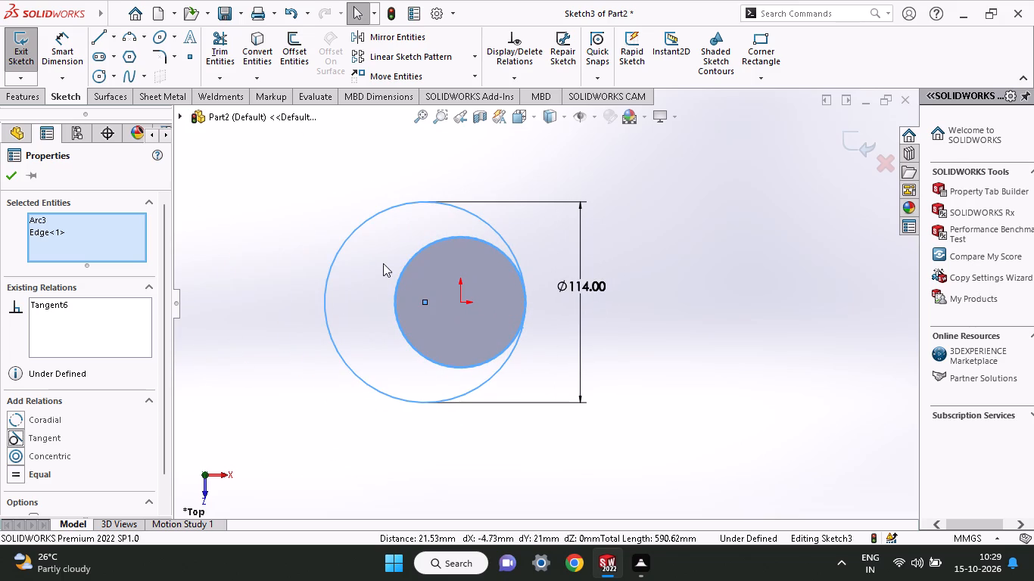
pyautogui.click(6, 181)
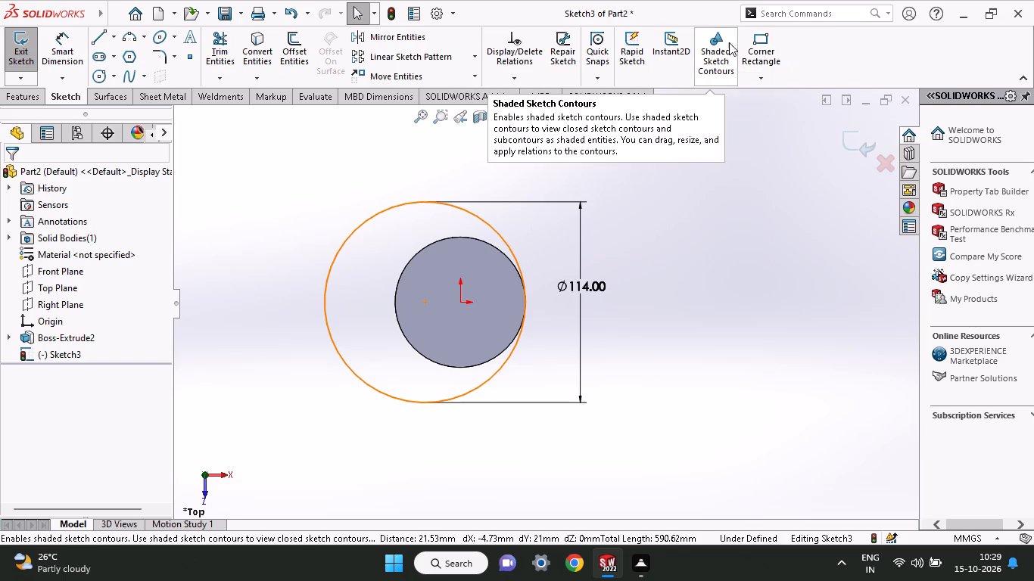
# Sketch a corner rectangle from the large circle's centre to a point beyond the circle's upper-right quadrant.
pyautogui.click(766, 42)
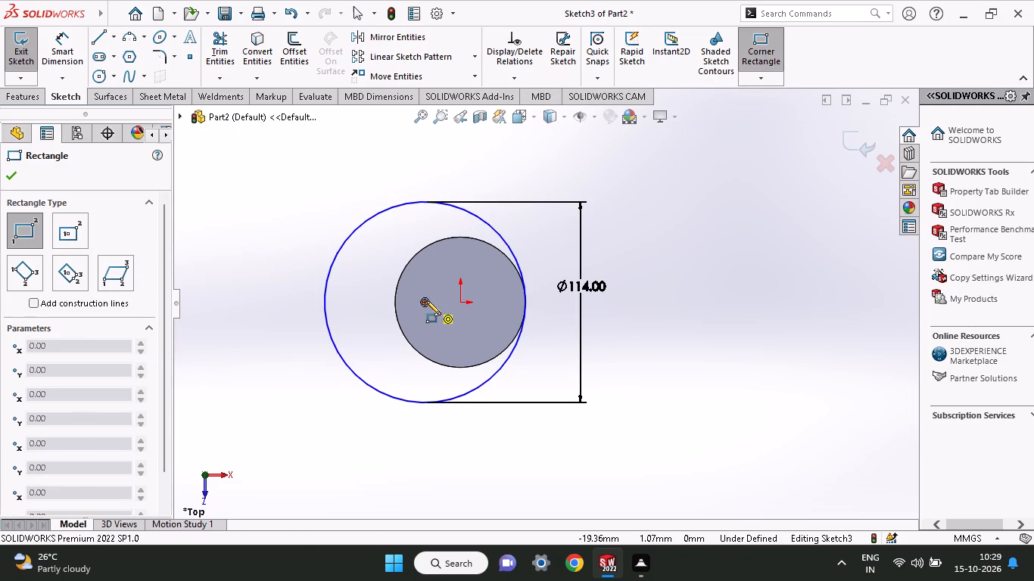
pyautogui.click(426, 300)
pyautogui.click(568, 158)
pyautogui.rightClick(677, 180)
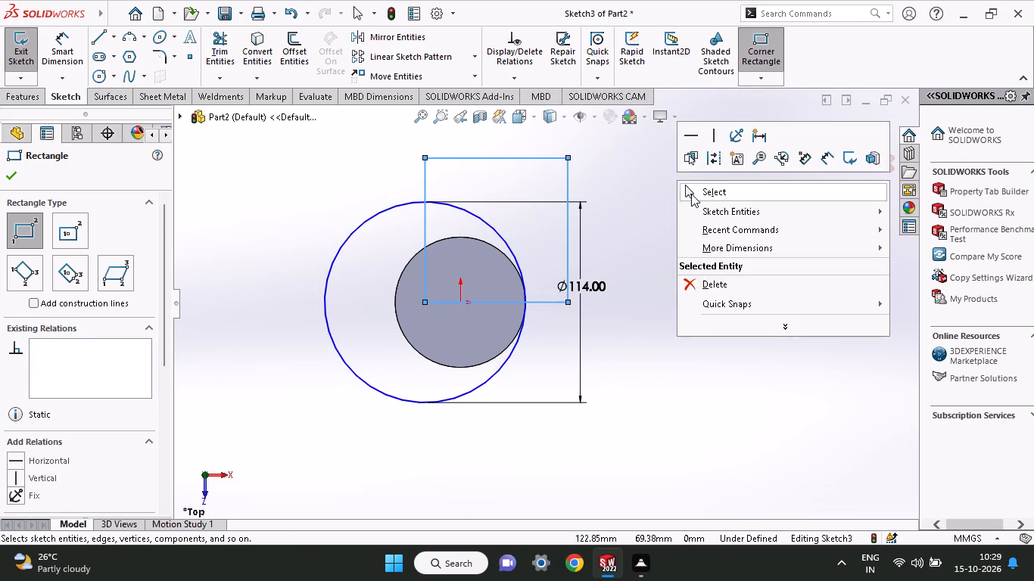
pyautogui.click(694, 195)
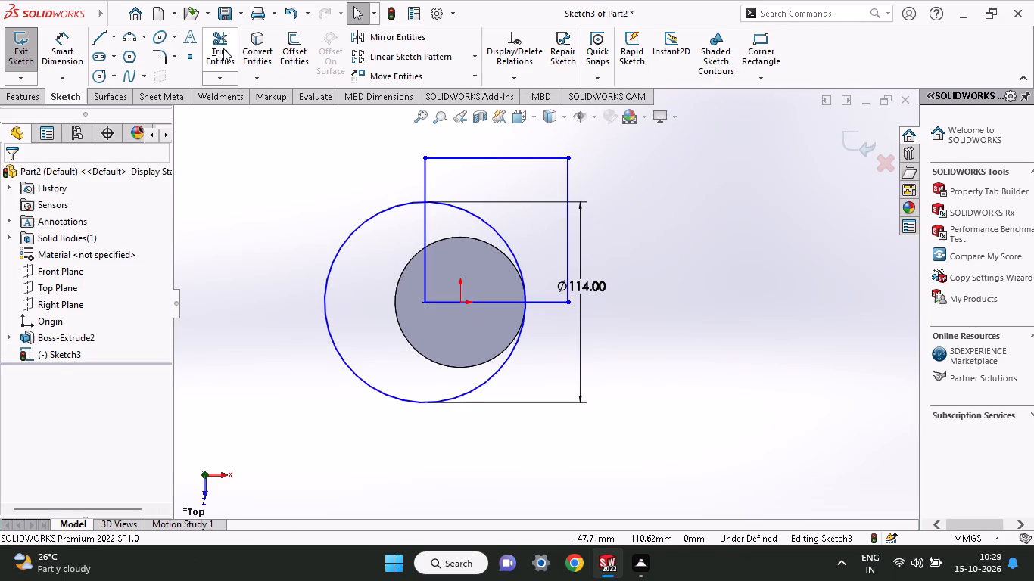
# Trim away the whole rectangle and the rest of the large circle, keeping only its upper-right quarter arc.
pyautogui.click(223, 48)
pyautogui.moveTo(333, 194); pyautogui.dragTo(393, 433)
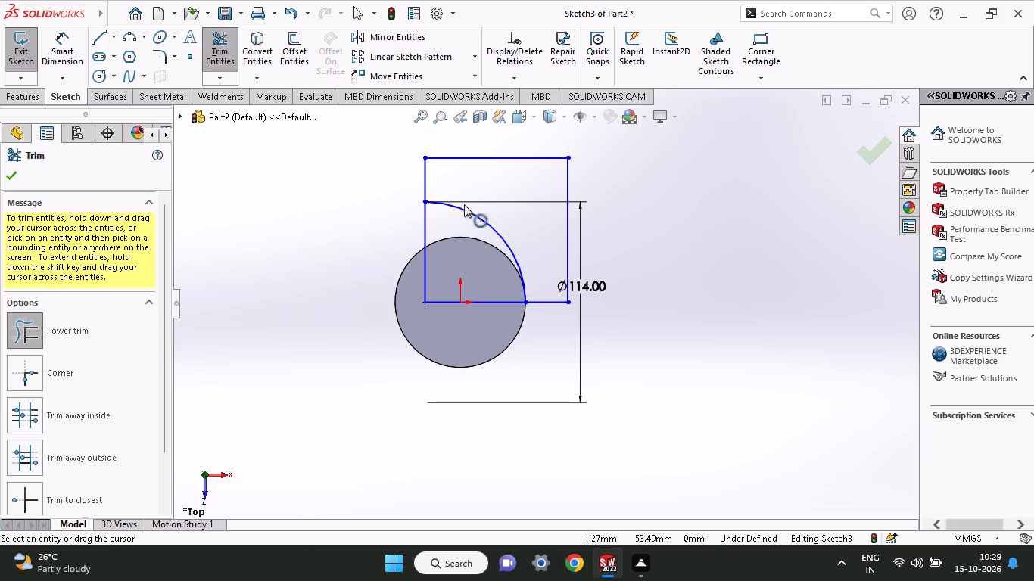
pyautogui.moveTo(443, 170); pyautogui.dragTo(369, 198)
pyautogui.moveTo(376, 198); pyautogui.dragTo(565, 194)
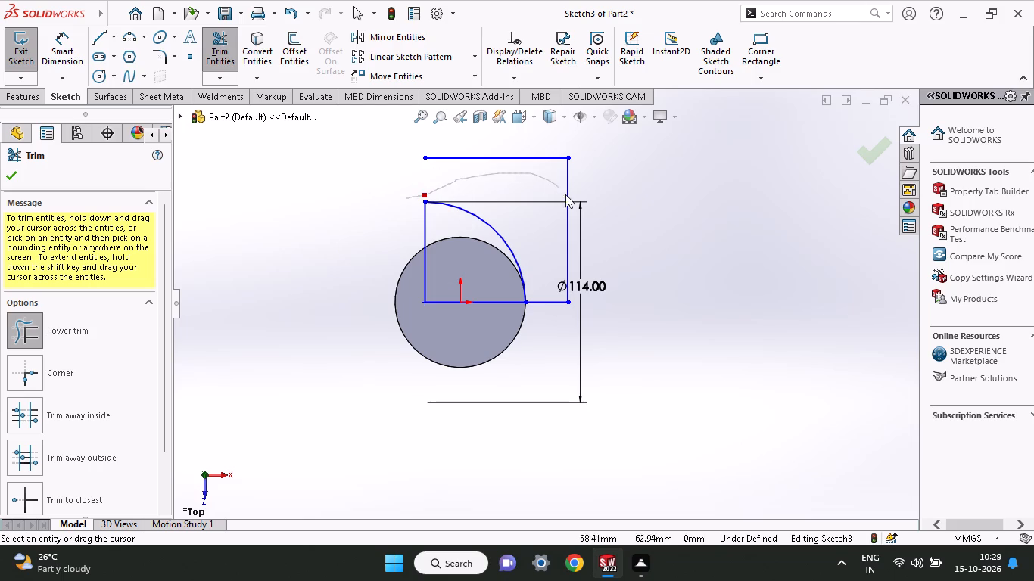
pyautogui.moveTo(565, 194); pyautogui.dragTo(543, 357)
pyautogui.moveTo(465, 328); pyautogui.dragTo(387, 217)
pyautogui.moveTo(500, 179); pyautogui.dragTo(502, 135)
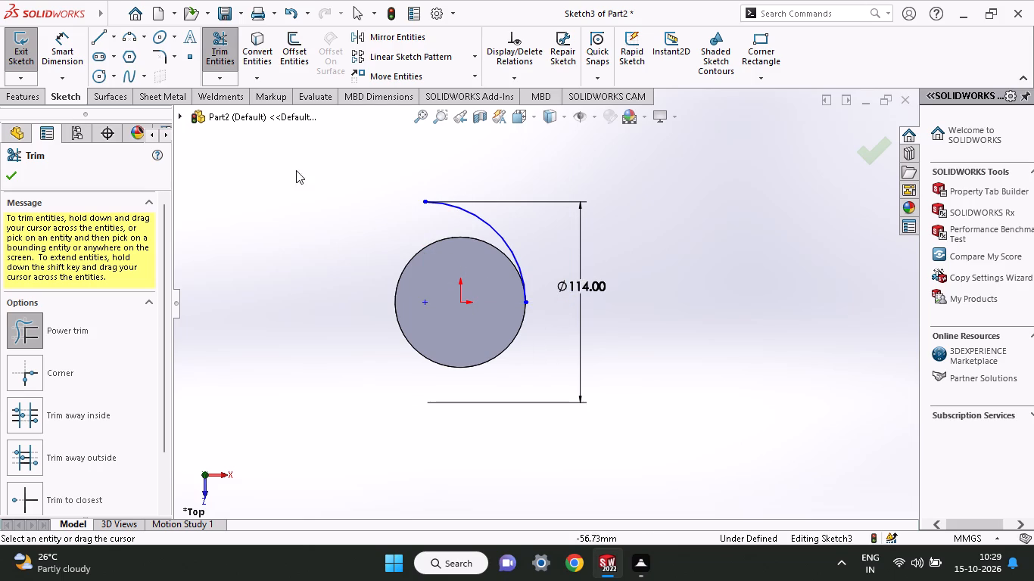
pyautogui.click(5, 176)
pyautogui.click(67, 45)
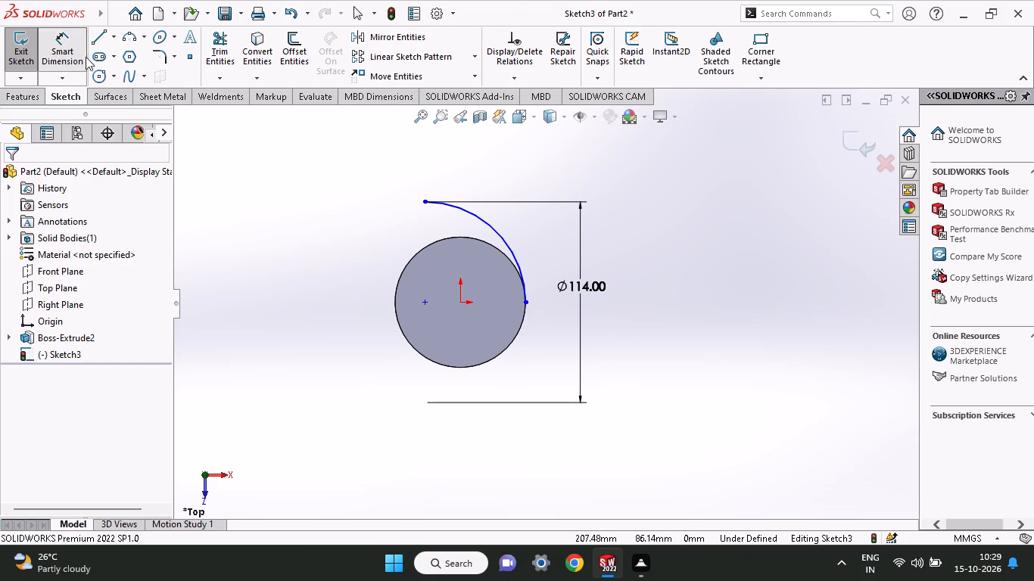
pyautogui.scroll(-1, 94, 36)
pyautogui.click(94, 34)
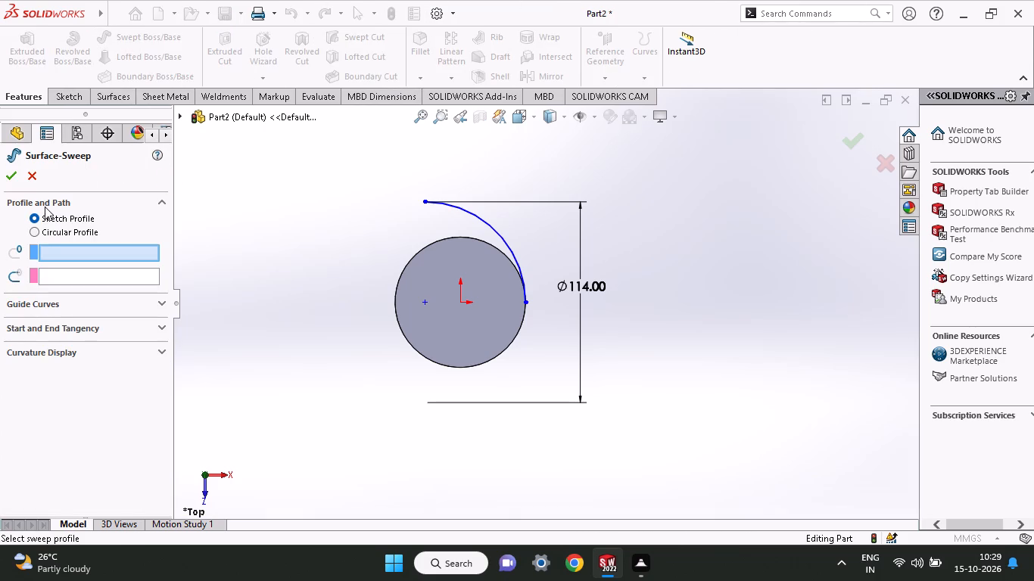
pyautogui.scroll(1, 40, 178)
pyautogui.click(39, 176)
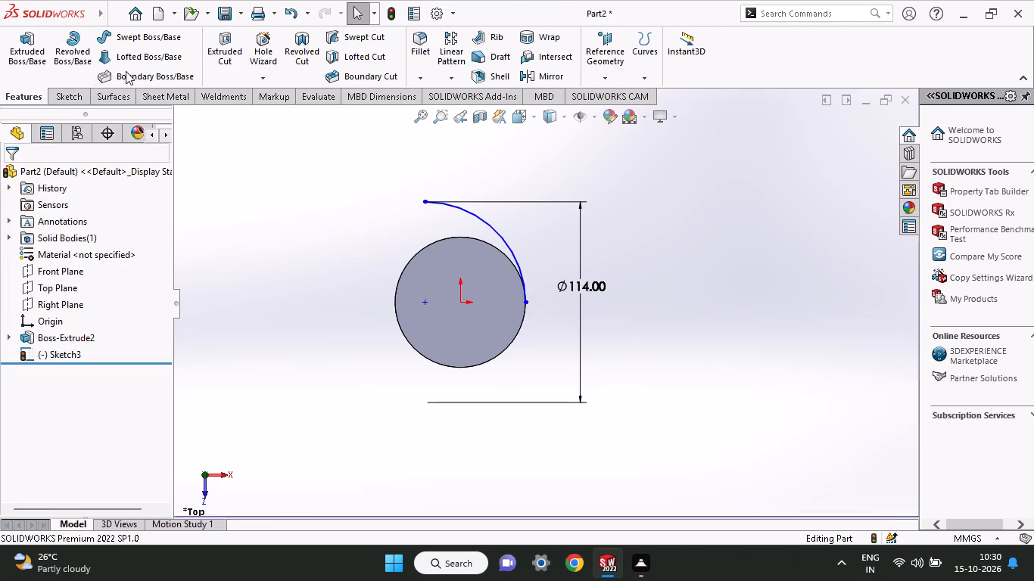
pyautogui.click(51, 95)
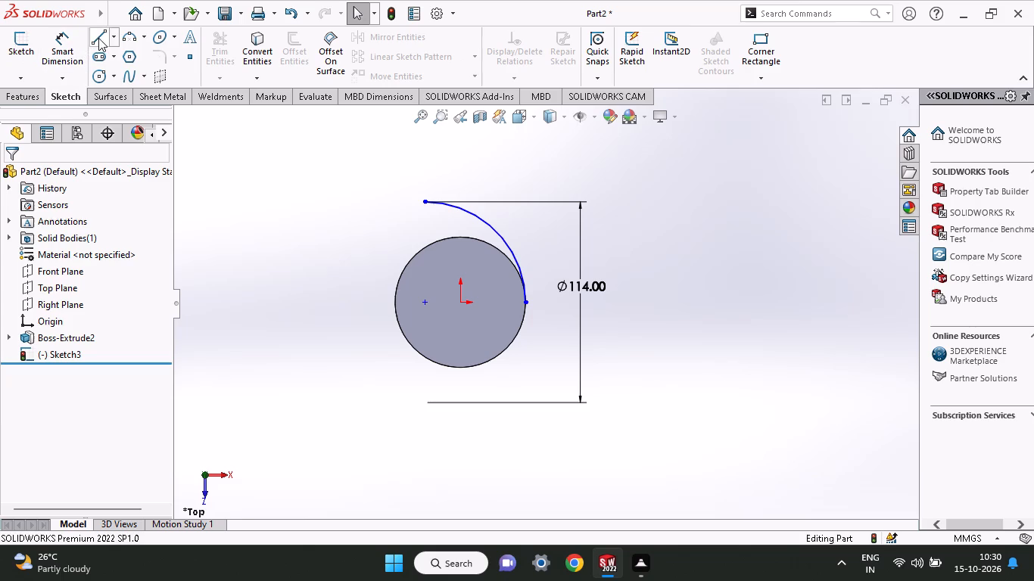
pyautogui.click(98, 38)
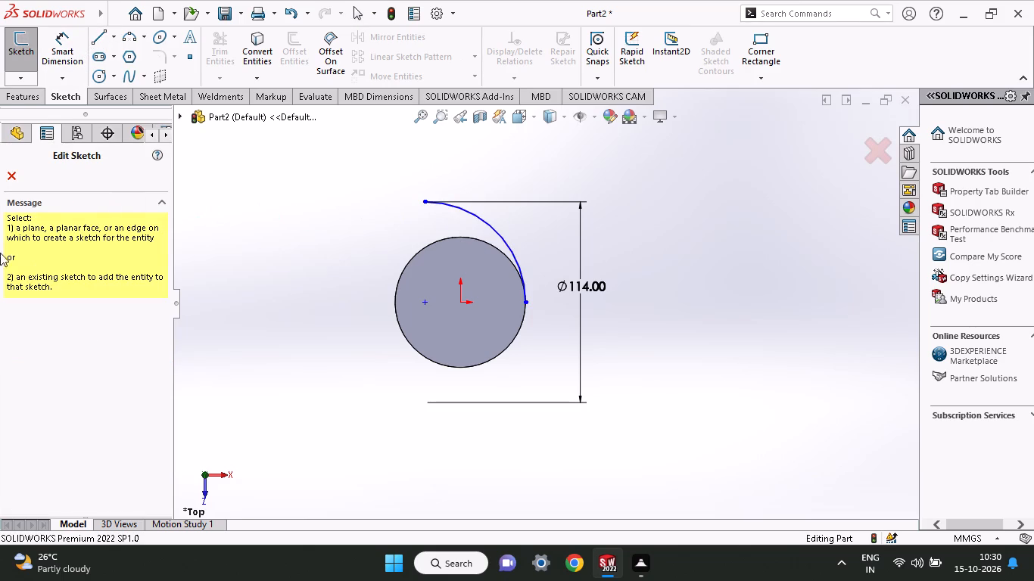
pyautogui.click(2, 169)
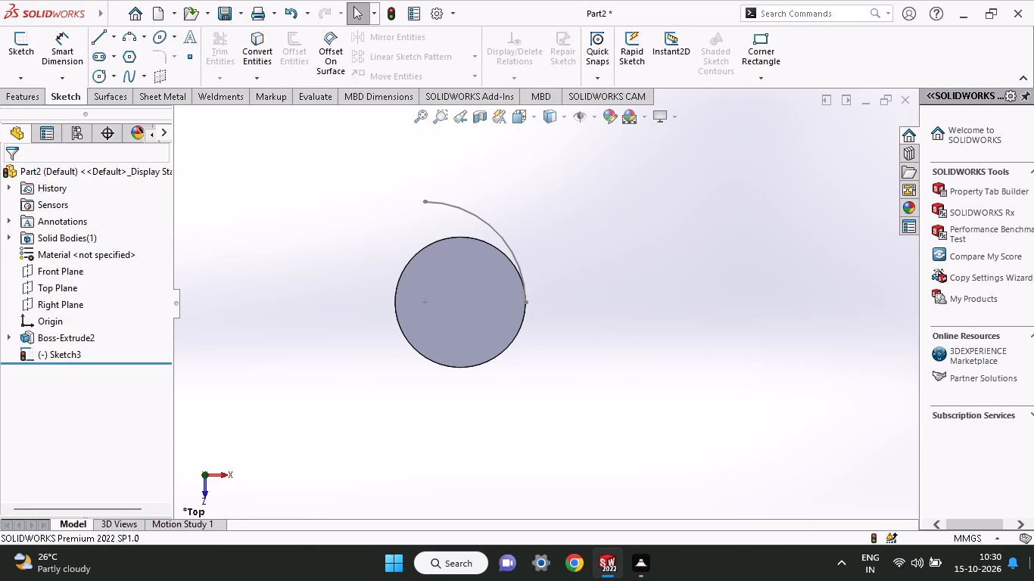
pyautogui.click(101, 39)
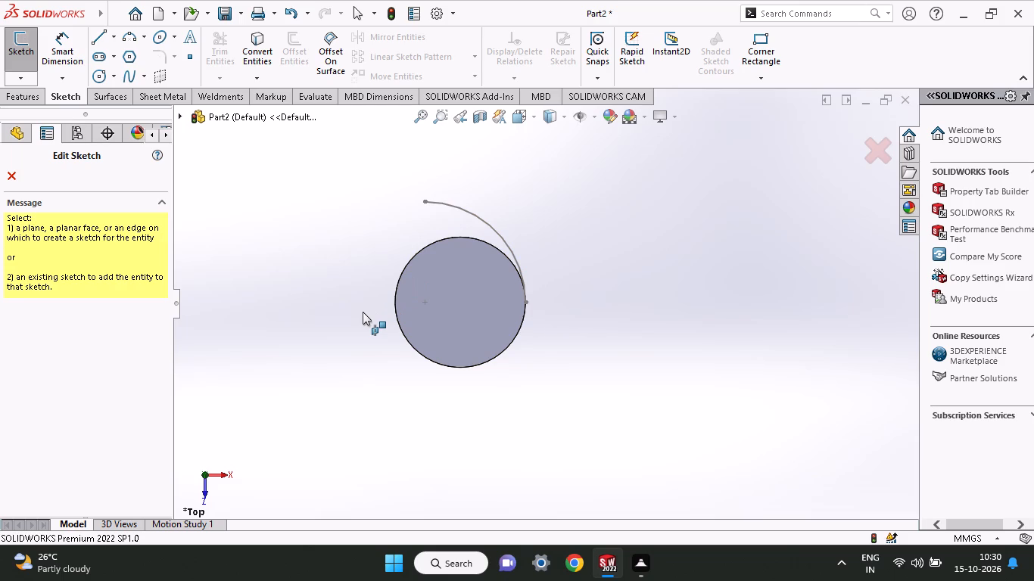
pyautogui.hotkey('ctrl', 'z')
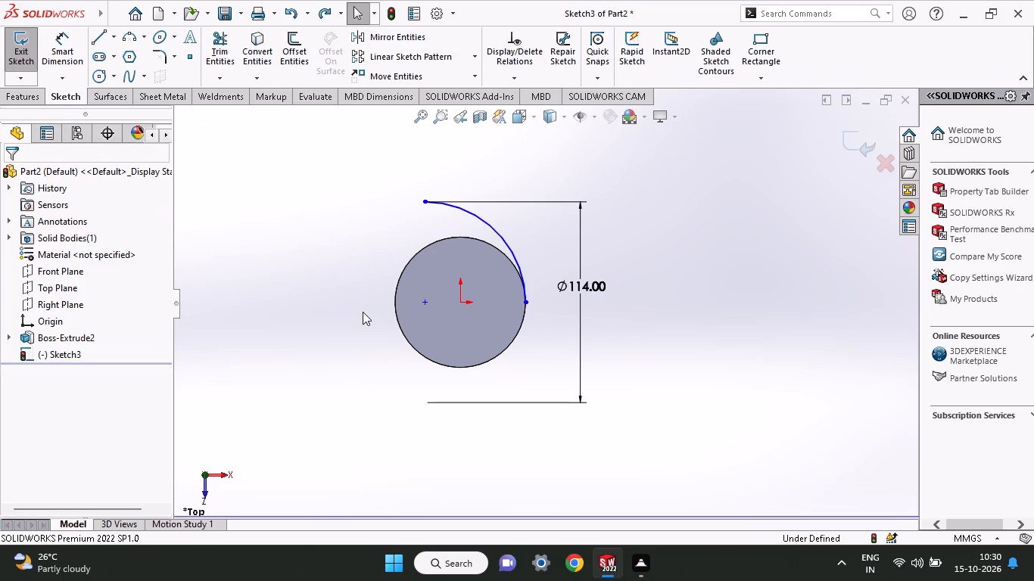
# Sketch two connected horizontal line segments running left from the arc's upper endpoint, the first about 23 mm long.
pyautogui.click(95, 34)
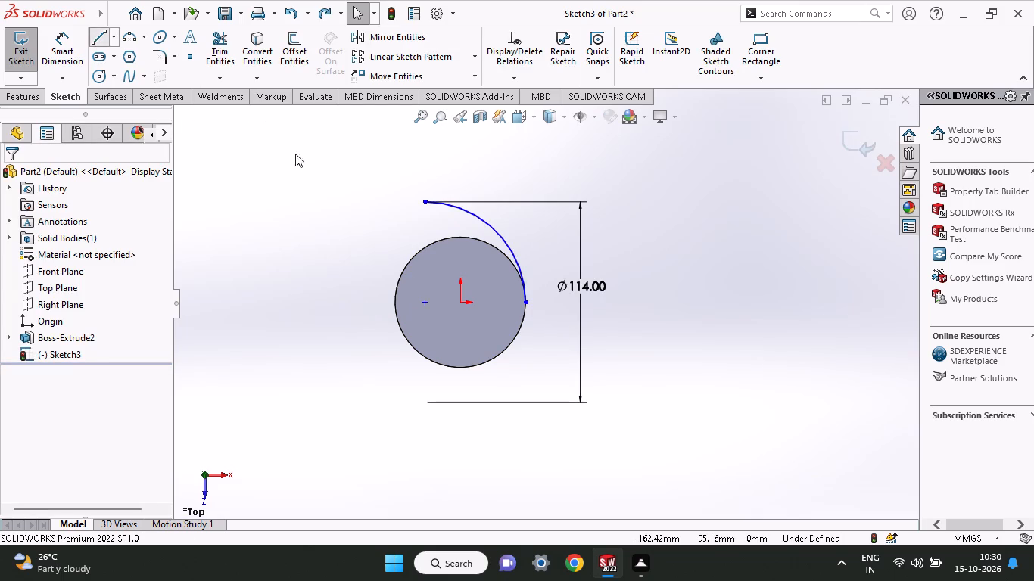
pyautogui.click(428, 201)
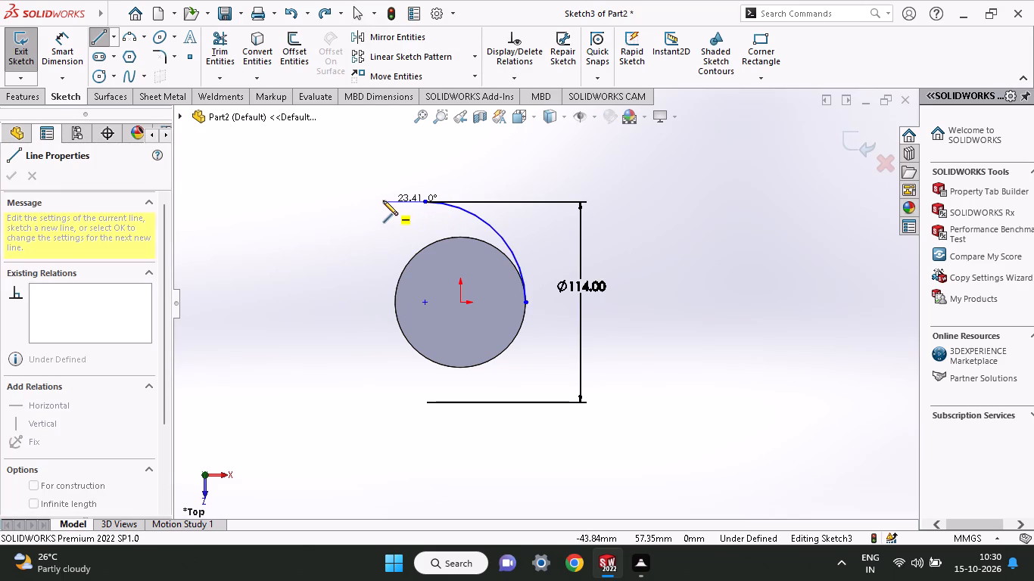
pyautogui.click(383, 200)
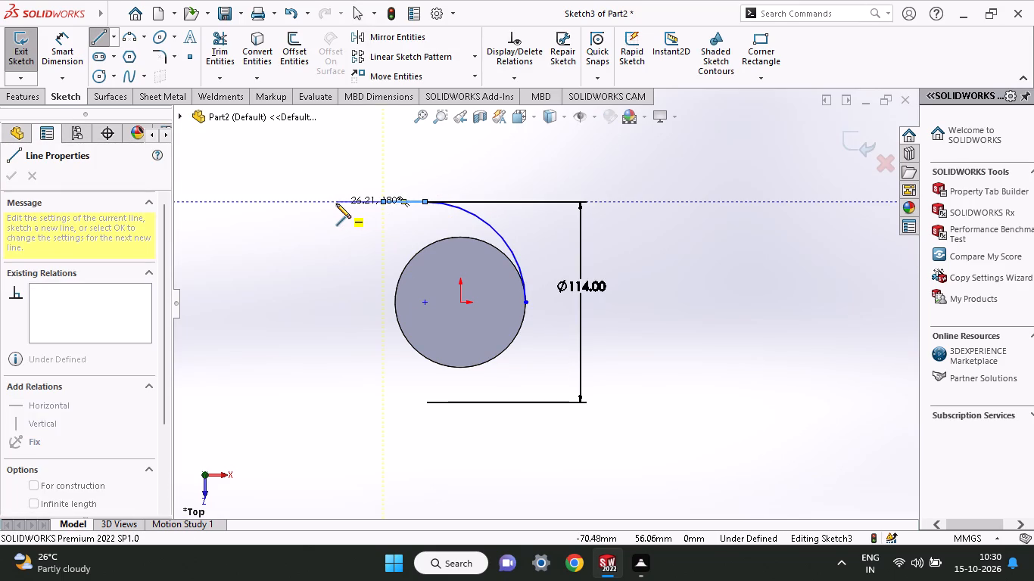
pyautogui.click(326, 201)
pyautogui.rightClick(289, 243)
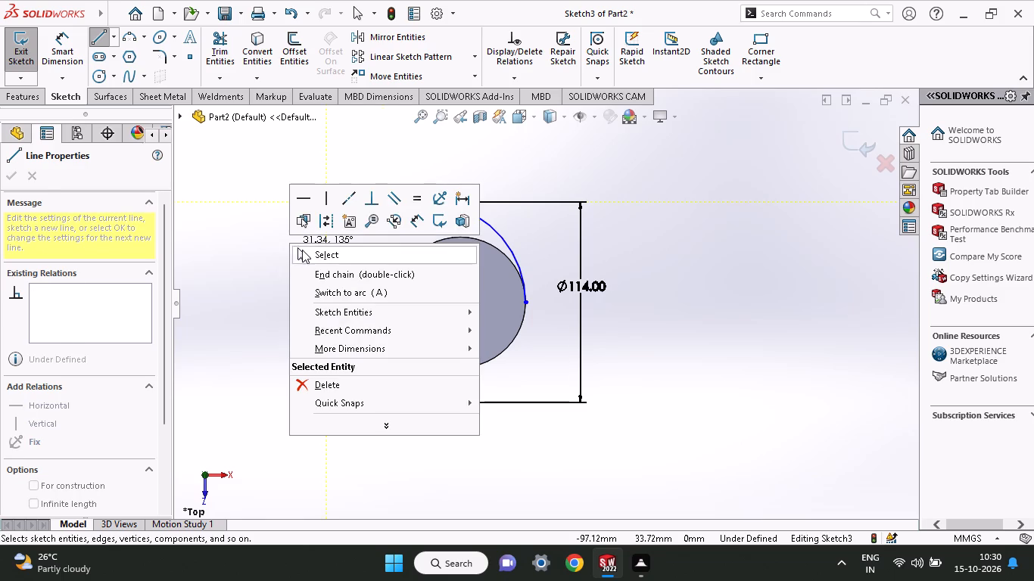
pyautogui.click(302, 250)
# Add a tangent relation at the arc's upper endpoint, where it meets the first horizontal segment.
pyautogui.click(425, 200)
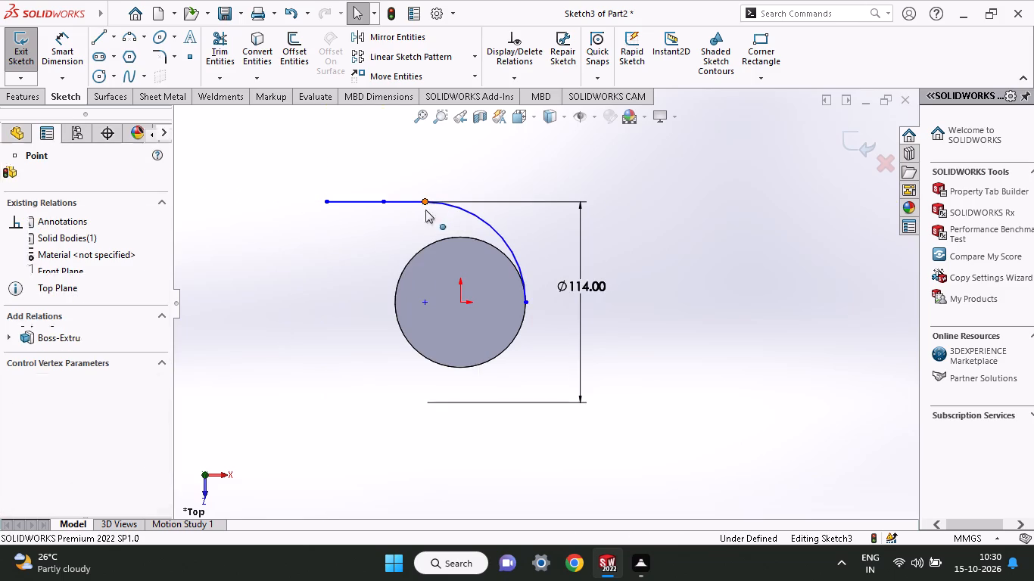
pyautogui.click(469, 163)
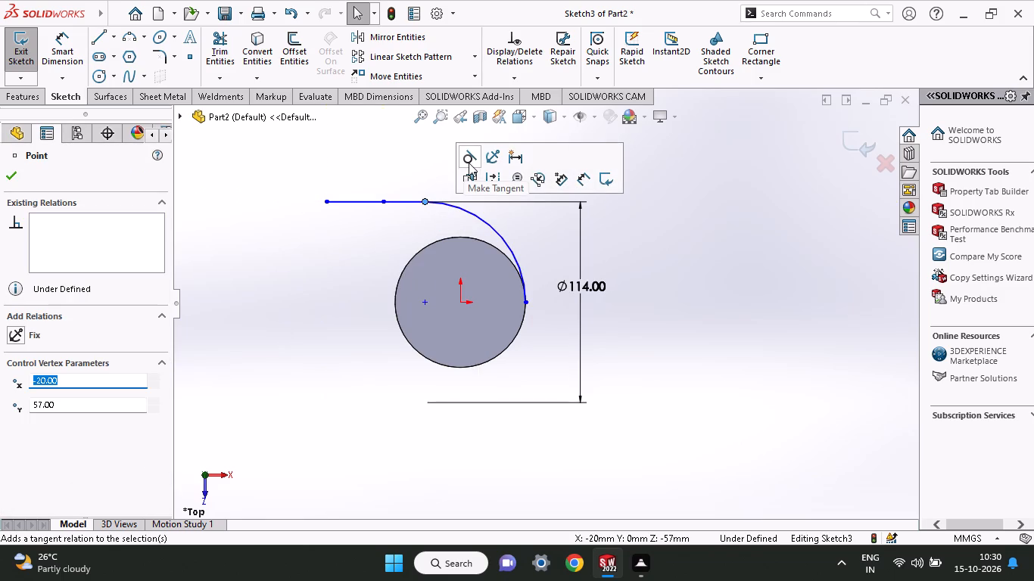
pyautogui.click(469, 163)
pyautogui.click(470, 156)
pyautogui.click(7, 181)
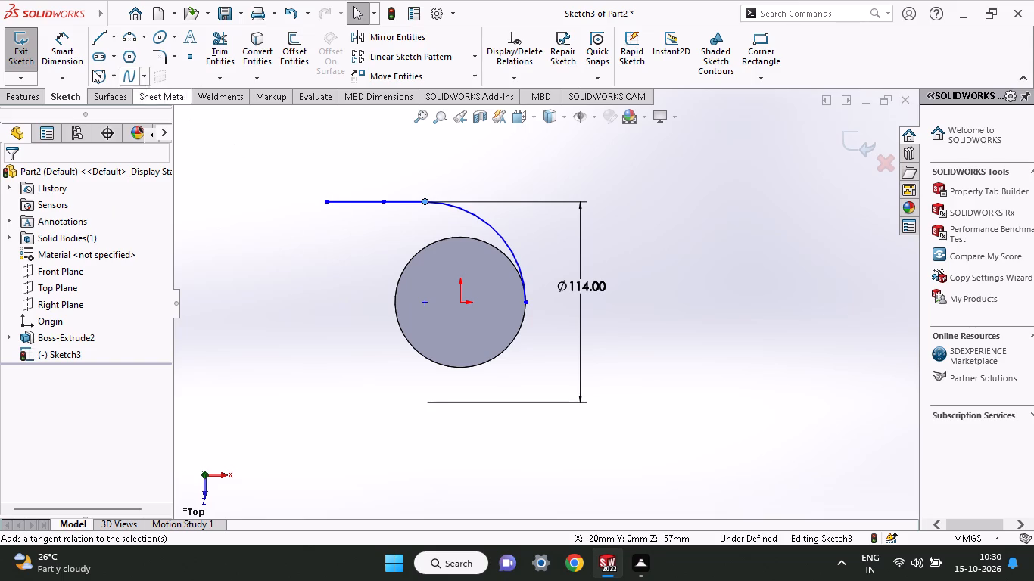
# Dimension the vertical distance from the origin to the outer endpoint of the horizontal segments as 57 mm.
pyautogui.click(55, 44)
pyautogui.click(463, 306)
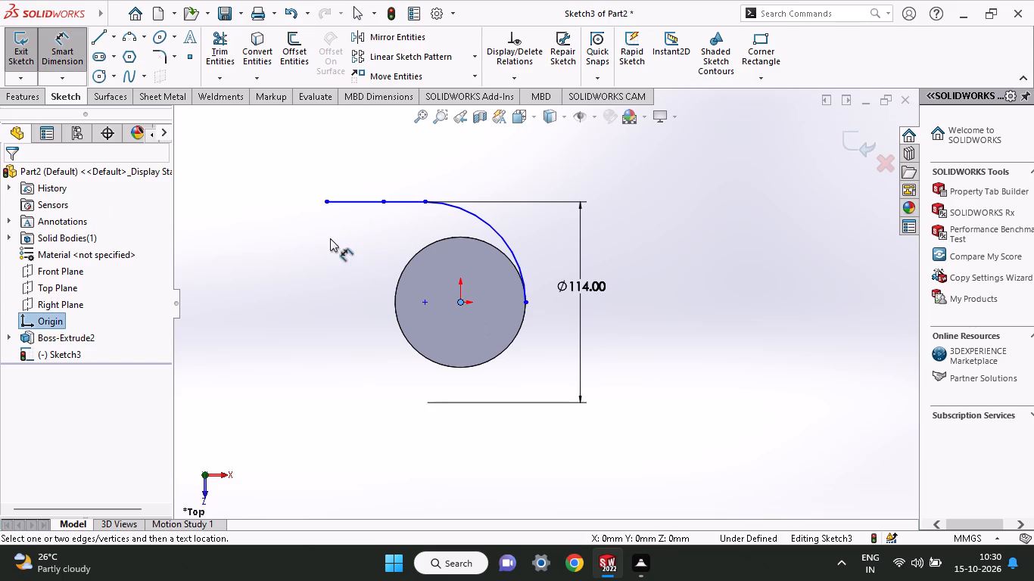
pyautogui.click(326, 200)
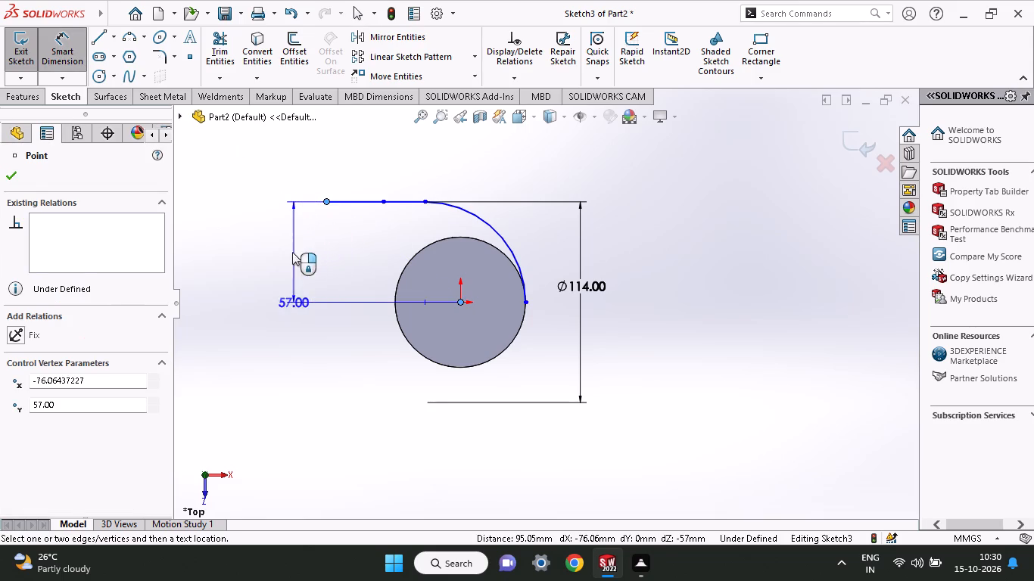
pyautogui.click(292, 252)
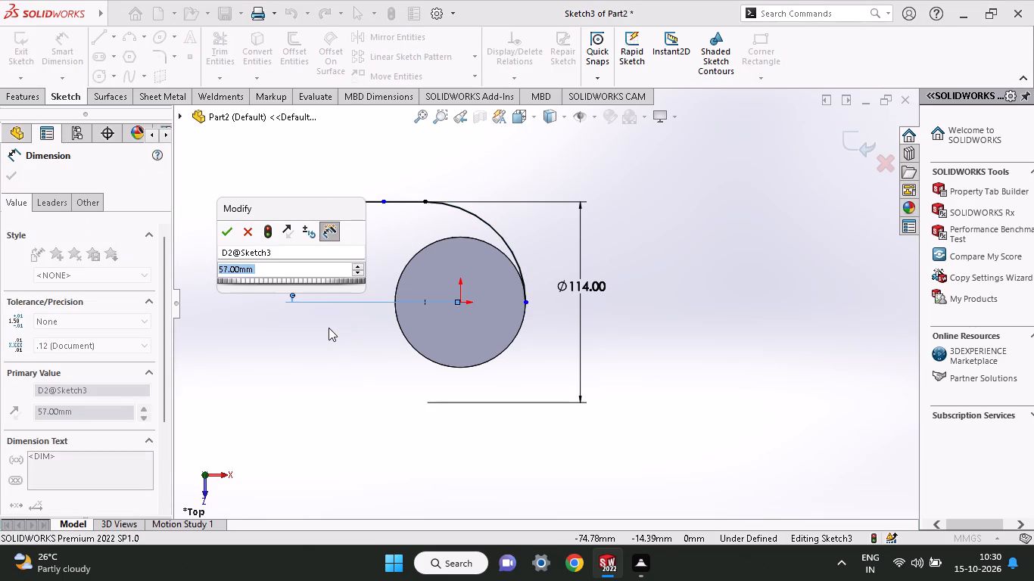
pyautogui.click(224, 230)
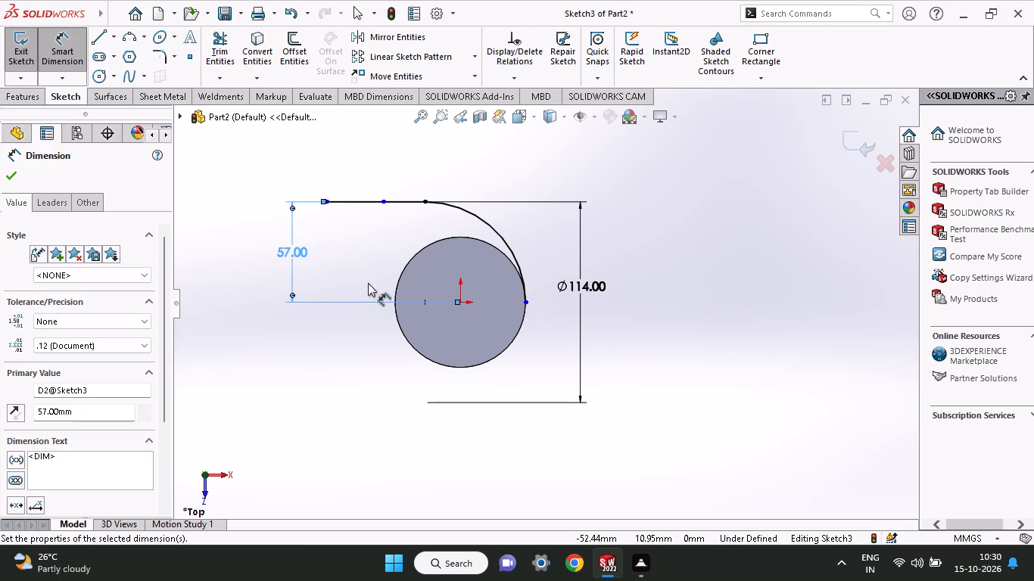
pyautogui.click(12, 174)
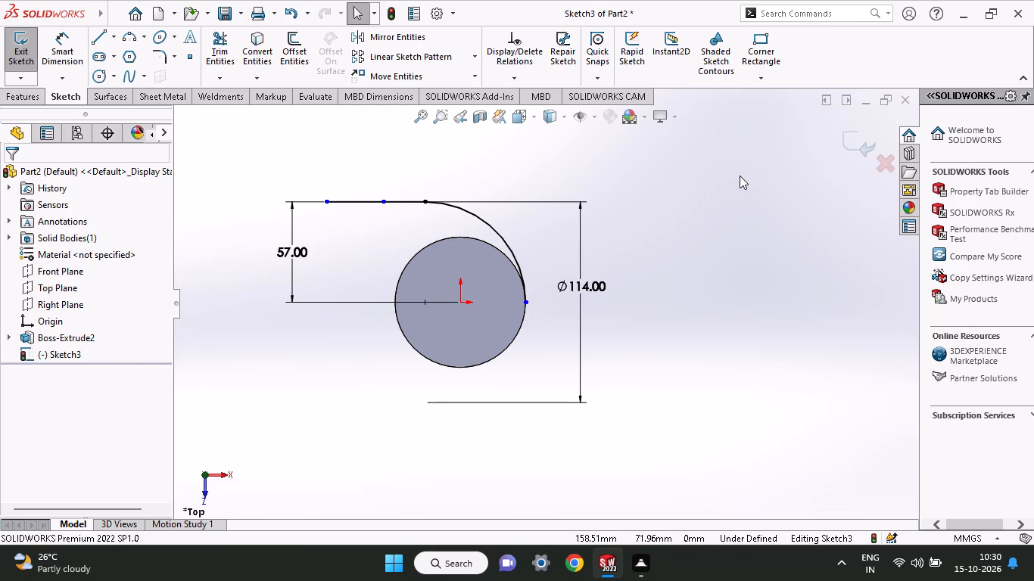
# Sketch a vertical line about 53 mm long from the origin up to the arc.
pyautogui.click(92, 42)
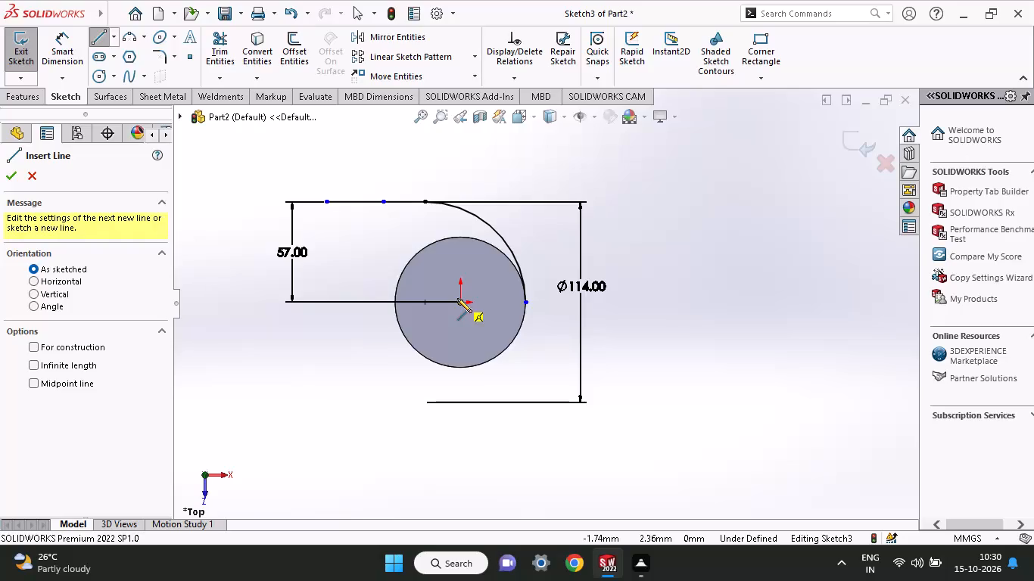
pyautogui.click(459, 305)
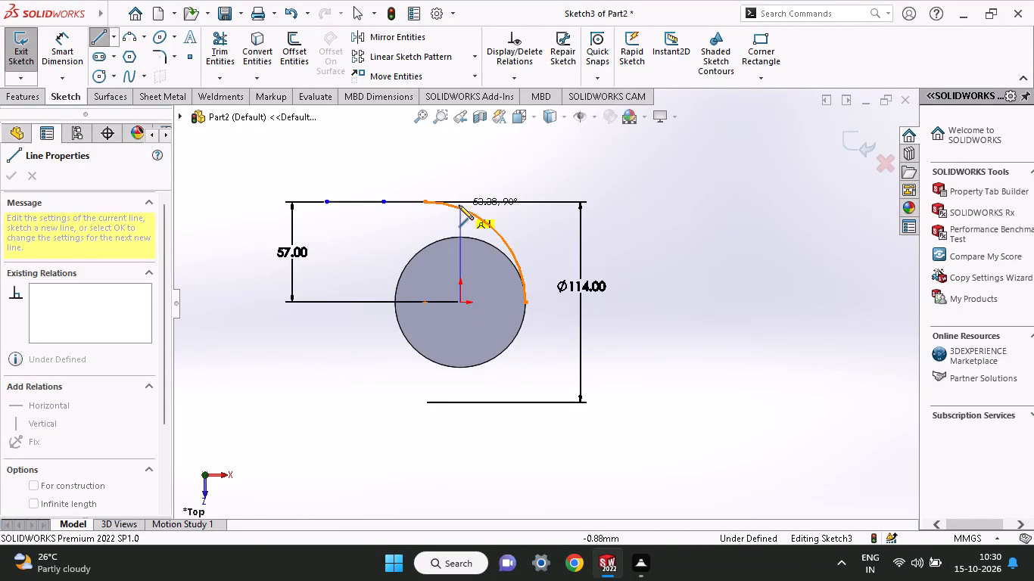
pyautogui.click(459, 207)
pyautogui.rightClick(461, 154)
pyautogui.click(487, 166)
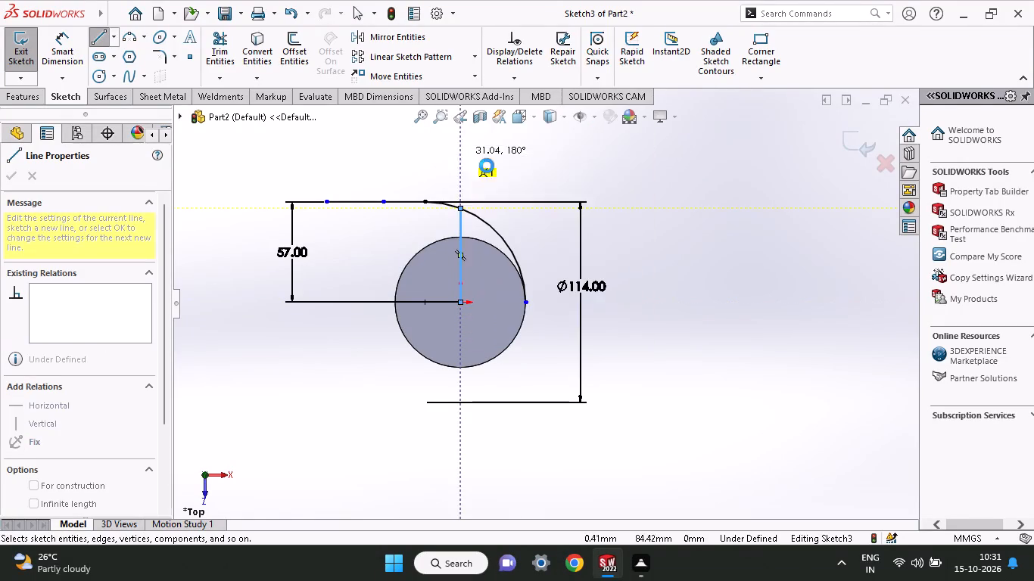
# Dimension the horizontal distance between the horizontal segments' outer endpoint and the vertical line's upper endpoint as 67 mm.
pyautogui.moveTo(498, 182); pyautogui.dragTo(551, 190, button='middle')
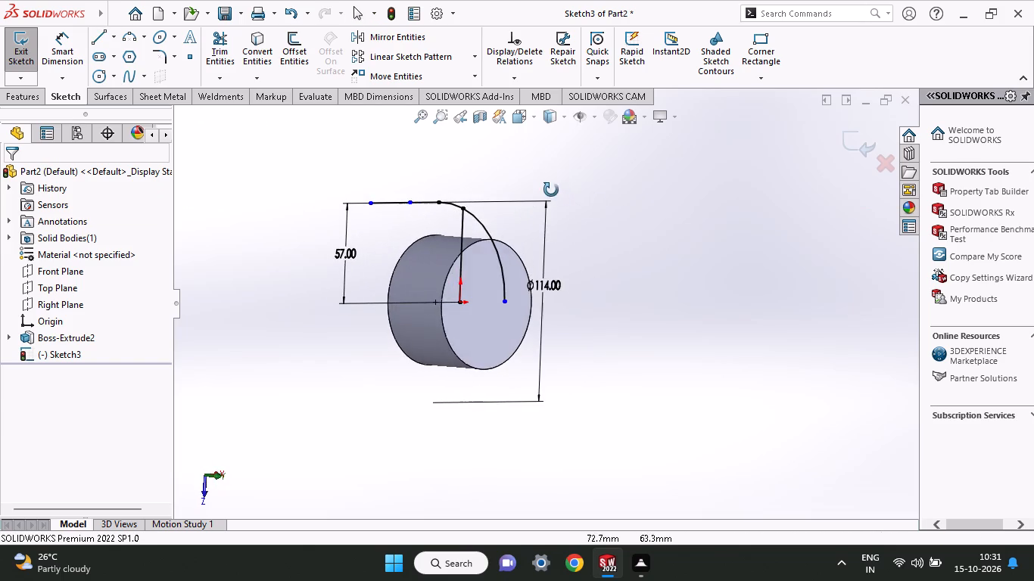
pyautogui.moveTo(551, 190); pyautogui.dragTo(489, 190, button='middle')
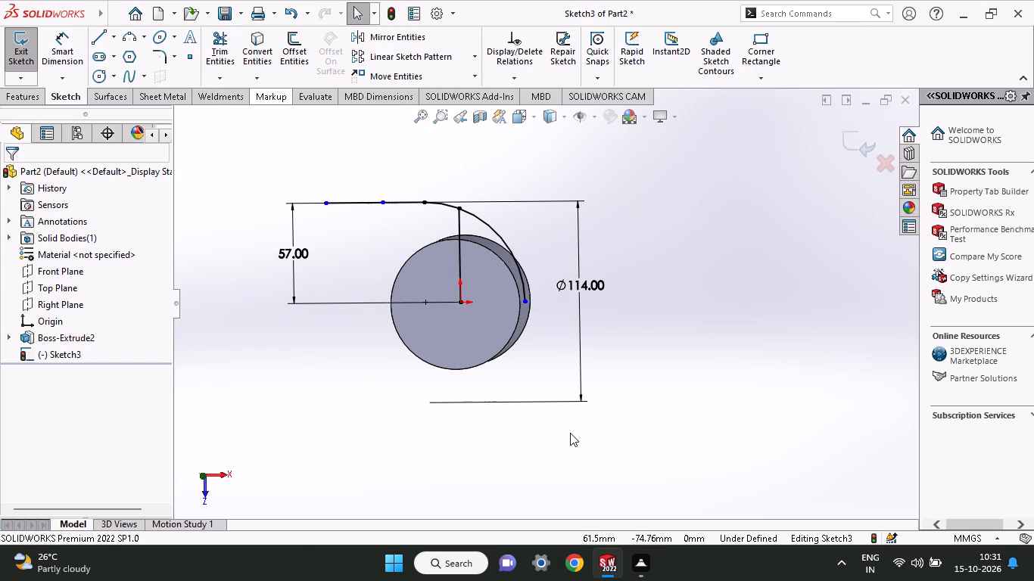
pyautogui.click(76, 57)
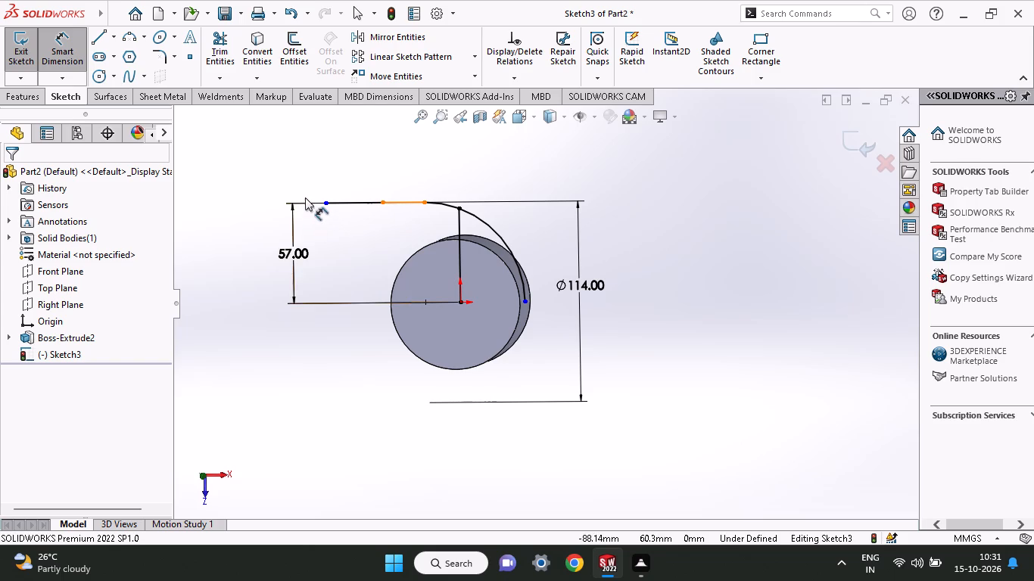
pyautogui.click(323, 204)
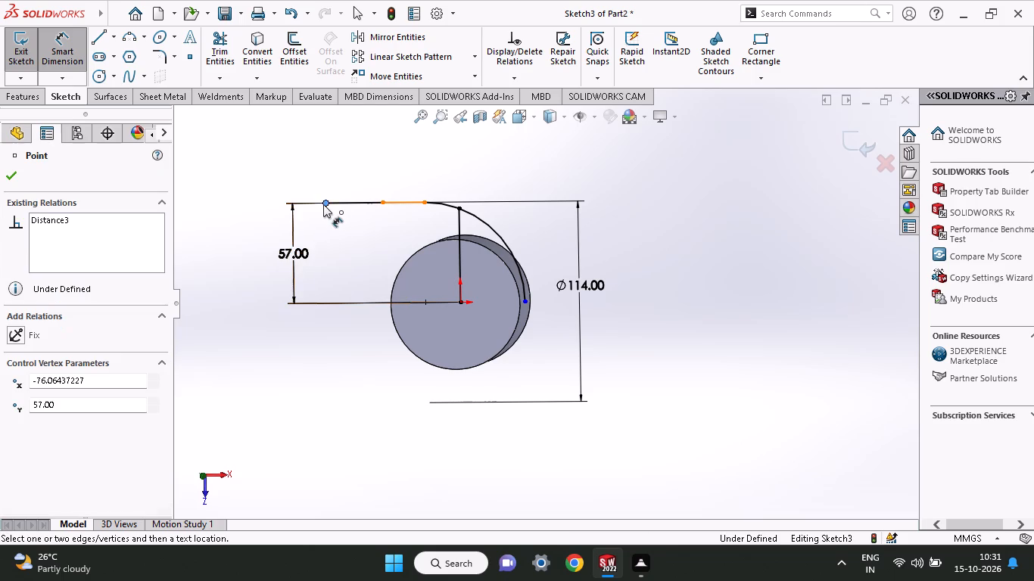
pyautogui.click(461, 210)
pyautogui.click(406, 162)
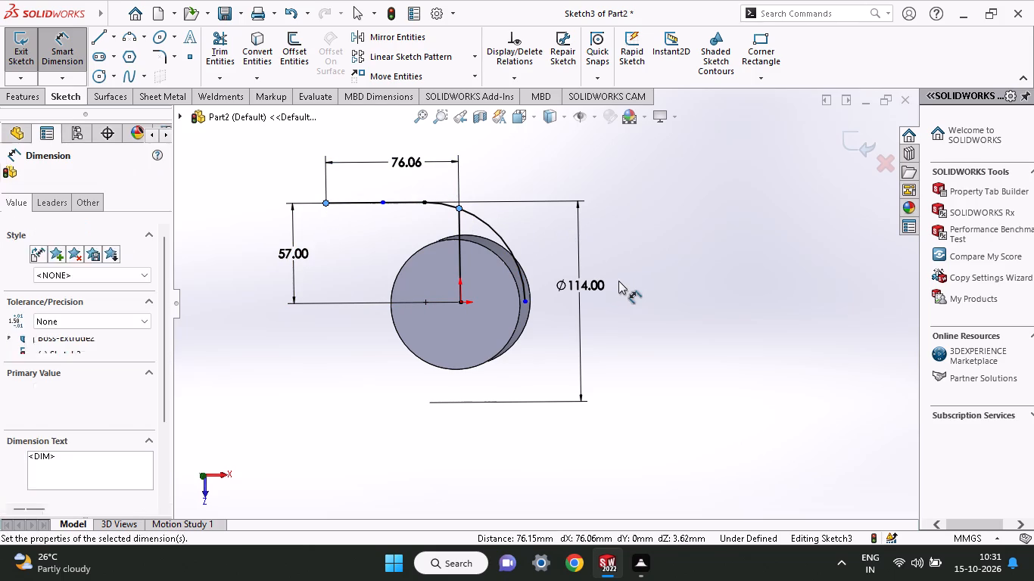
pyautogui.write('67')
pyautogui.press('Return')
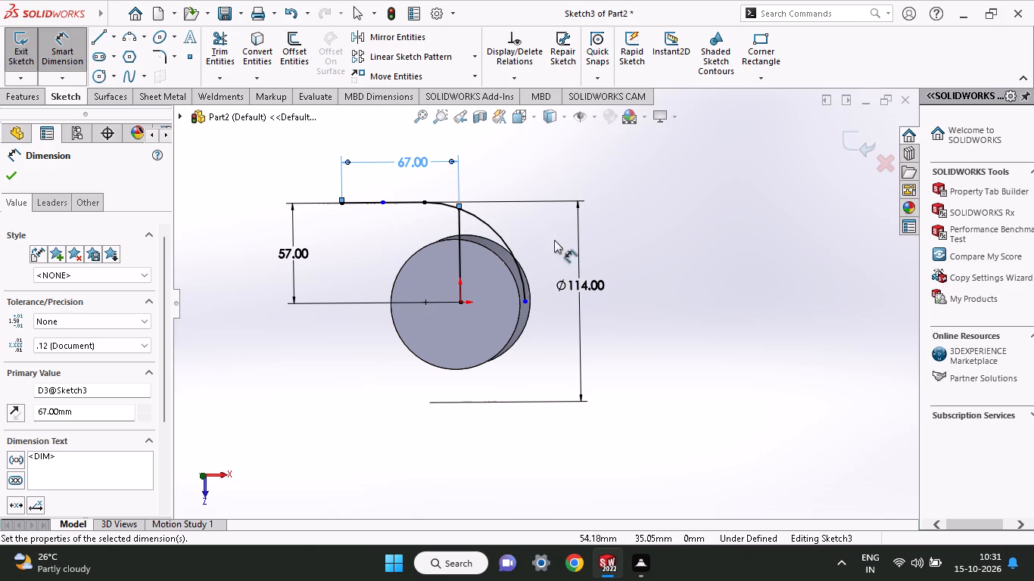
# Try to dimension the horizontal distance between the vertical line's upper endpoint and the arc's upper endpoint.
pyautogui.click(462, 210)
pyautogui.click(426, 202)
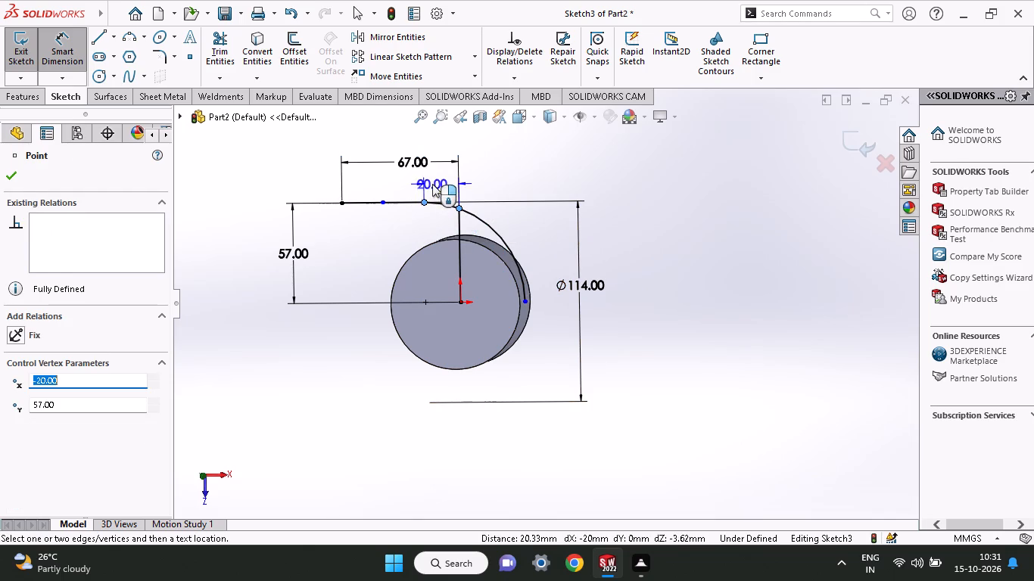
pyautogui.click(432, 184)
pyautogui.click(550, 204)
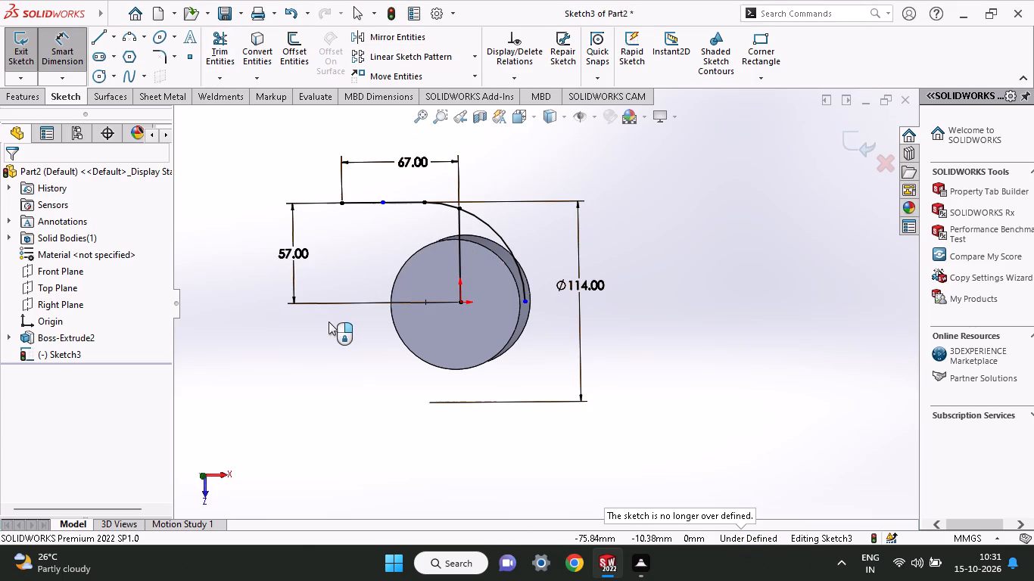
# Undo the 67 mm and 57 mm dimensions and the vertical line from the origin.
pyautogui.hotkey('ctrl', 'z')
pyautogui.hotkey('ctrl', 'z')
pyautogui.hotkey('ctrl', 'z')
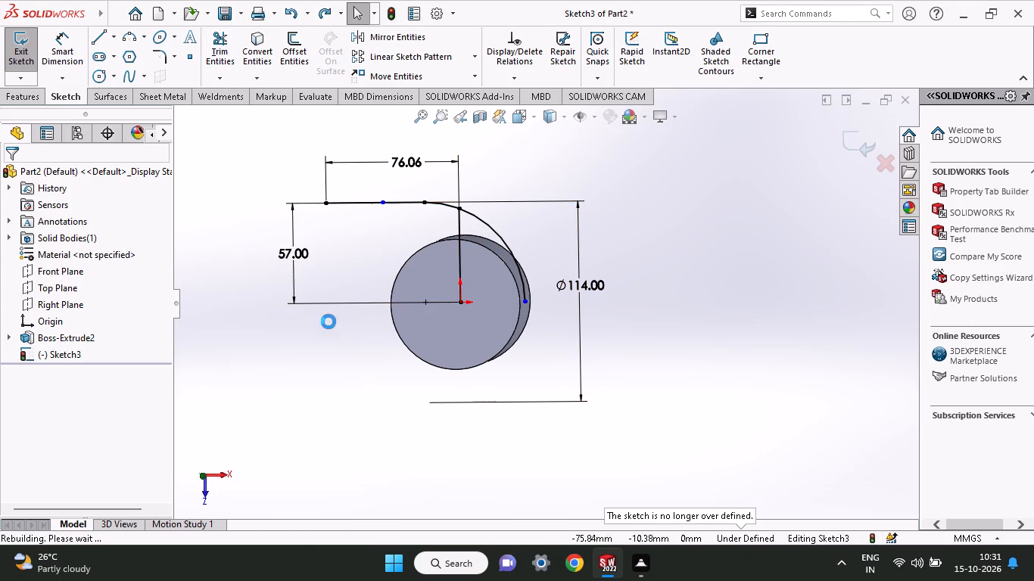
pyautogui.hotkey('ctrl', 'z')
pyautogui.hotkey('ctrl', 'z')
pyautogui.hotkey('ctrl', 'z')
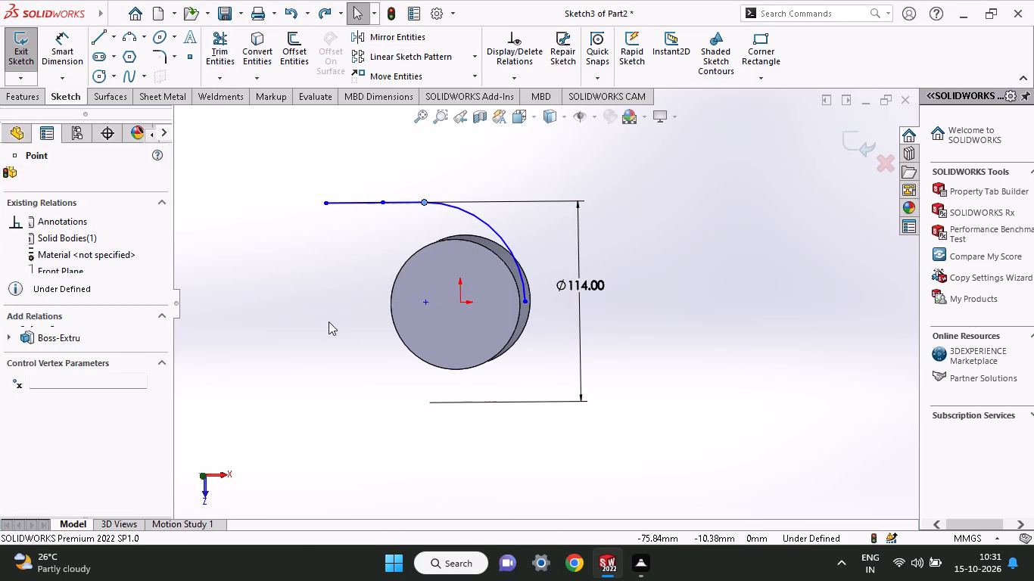
# Undo the tangent relation and both horizontal segments, keeping only the quarter arc with its diameter dimension.
pyautogui.hotkey('ctrl', 'z')
pyautogui.hotkey('ctrl', 'z')
pyautogui.hotkey('ctrl', 'z')
pyautogui.hotkey('ctrl', 'z')
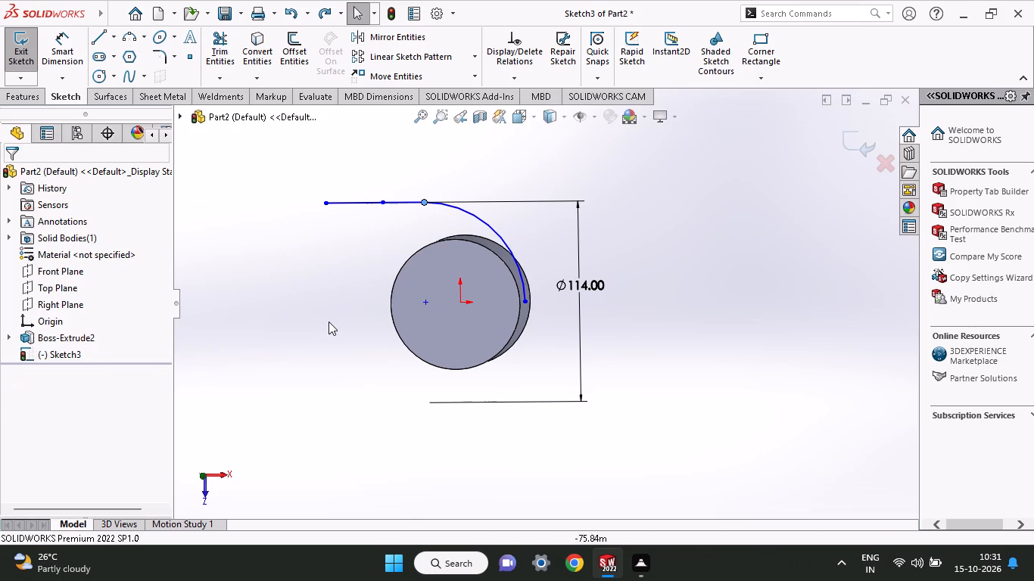
pyautogui.hotkey('ctrl', 'z')
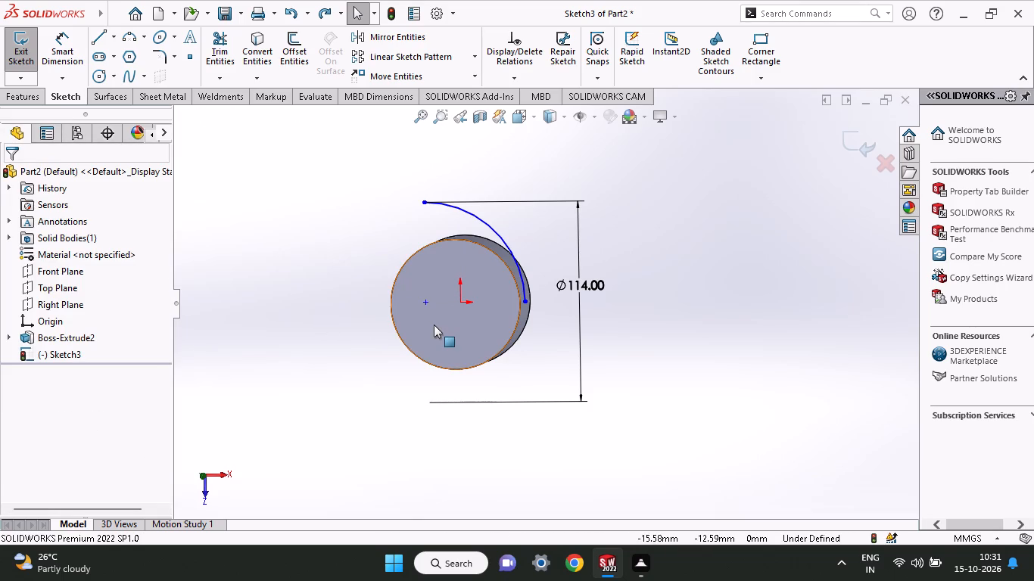
# Sketch a single horizontal line about 25 mm long running left from the arc's upper endpoint.
pyautogui.click(98, 35)
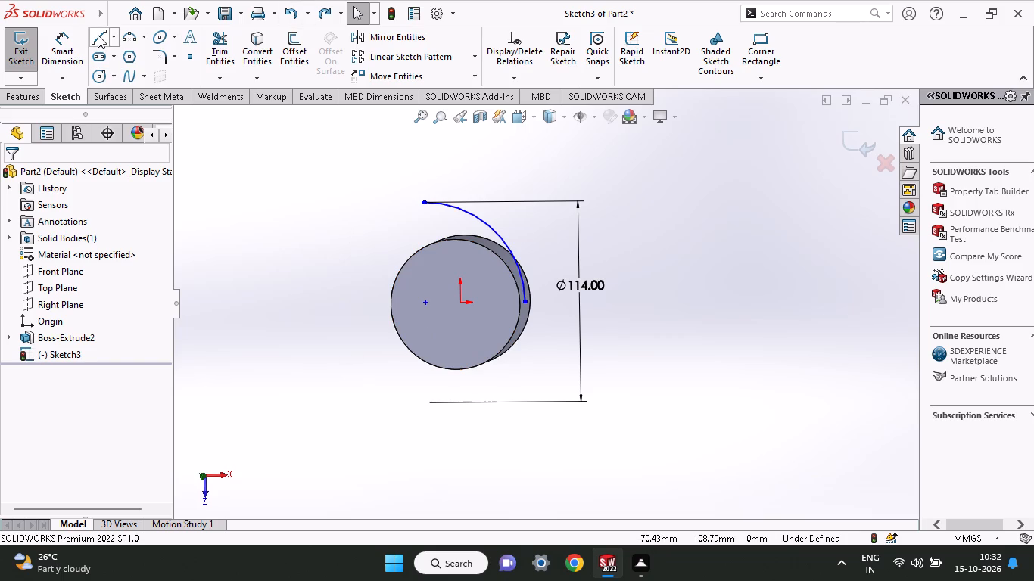
pyautogui.click(426, 204)
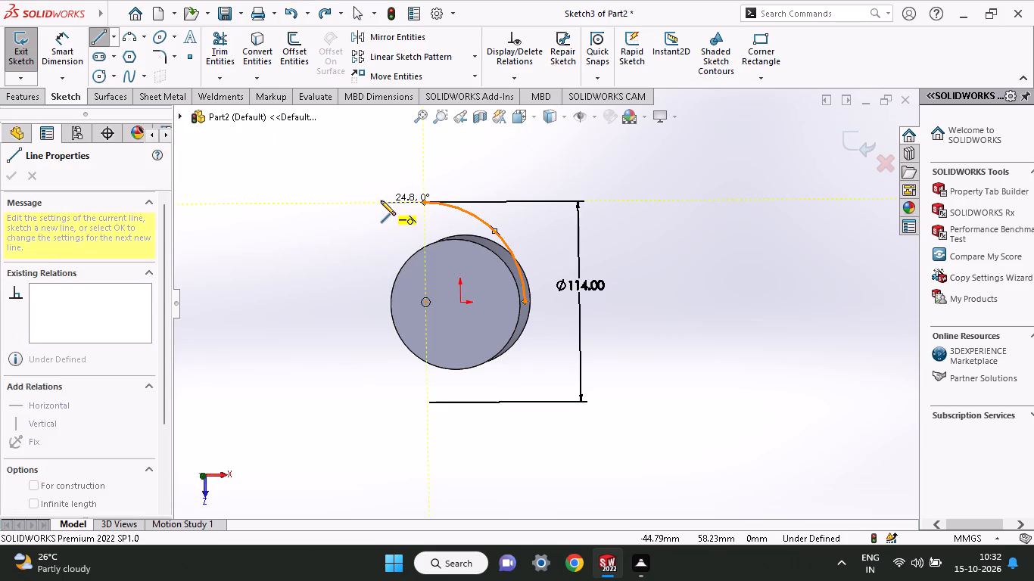
pyautogui.click(381, 200)
pyautogui.rightClick(379, 174)
pyautogui.click(398, 181)
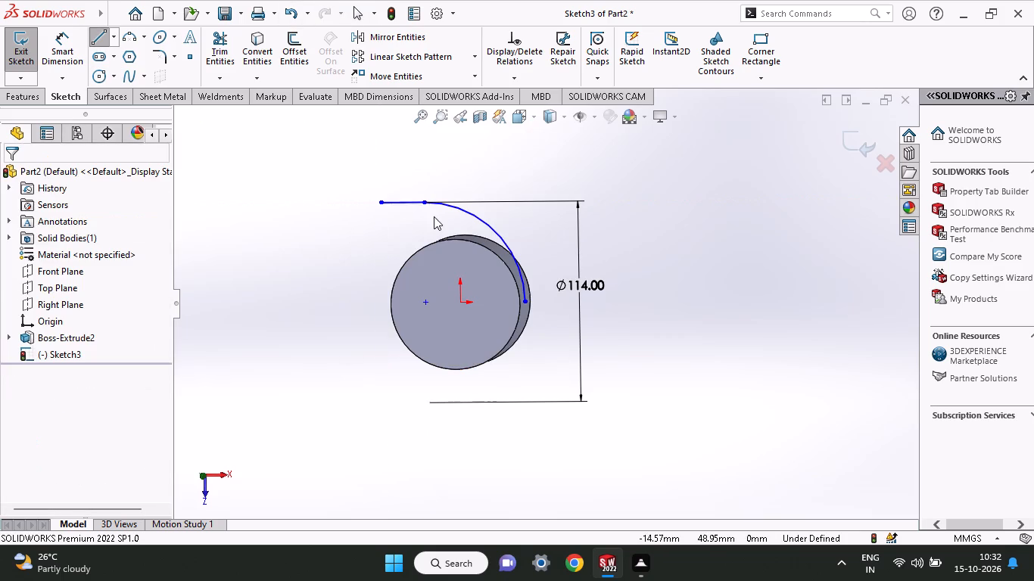
# Add a tangent relation at the arc's upper endpoint, where it meets the horizontal line.
pyautogui.click(425, 206)
pyautogui.click(471, 133)
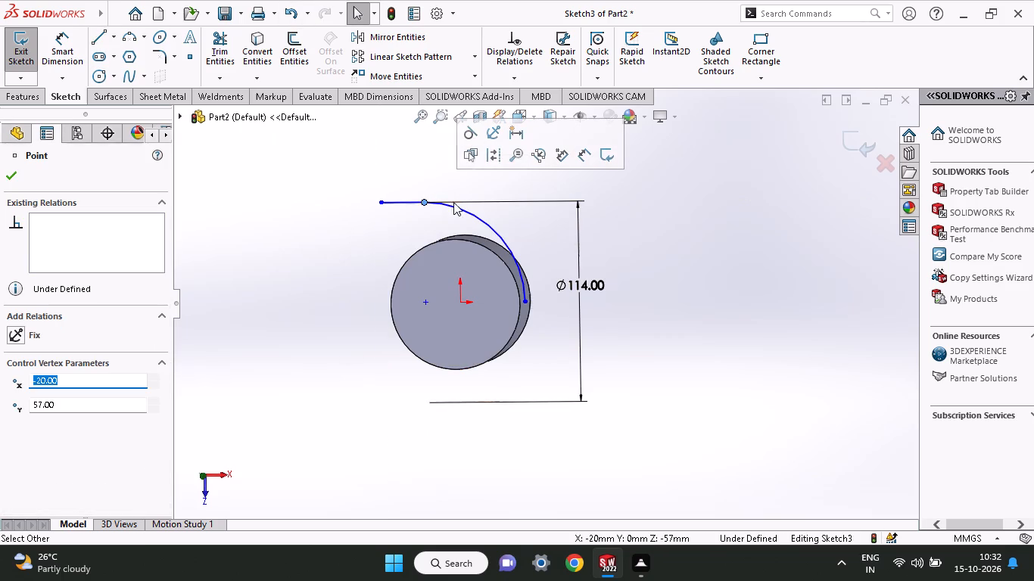
pyautogui.click(13, 172)
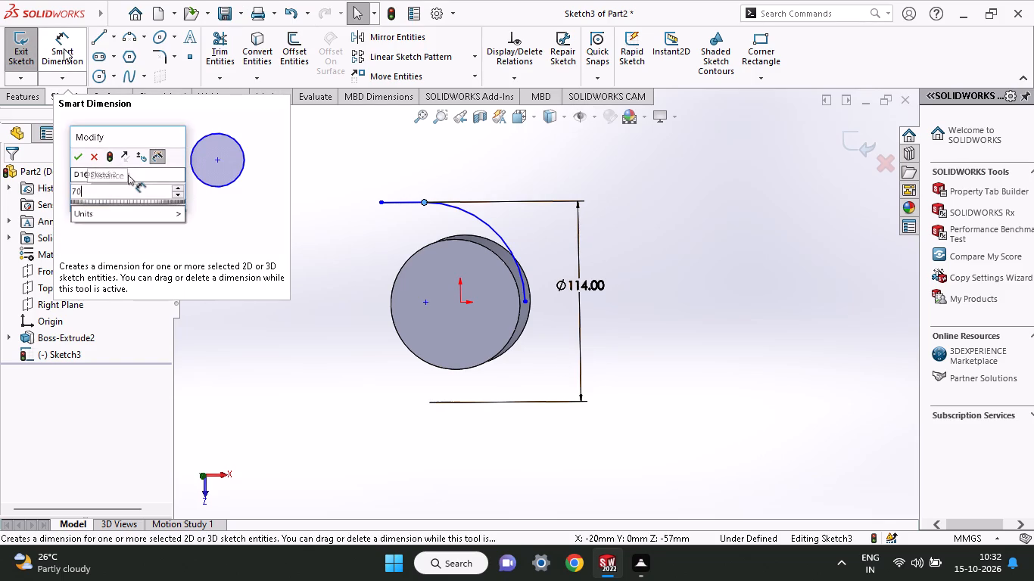
# Sketch a vertical line about 71 mm long from the origin upward, crossing past the arc.
pyautogui.click(104, 36)
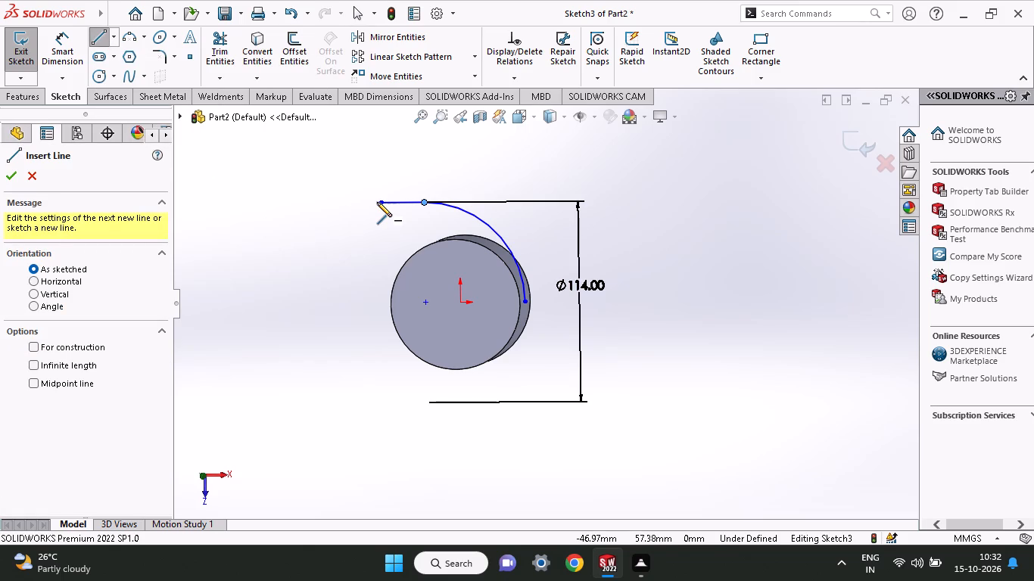
pyautogui.click(457, 302)
pyautogui.click(459, 177)
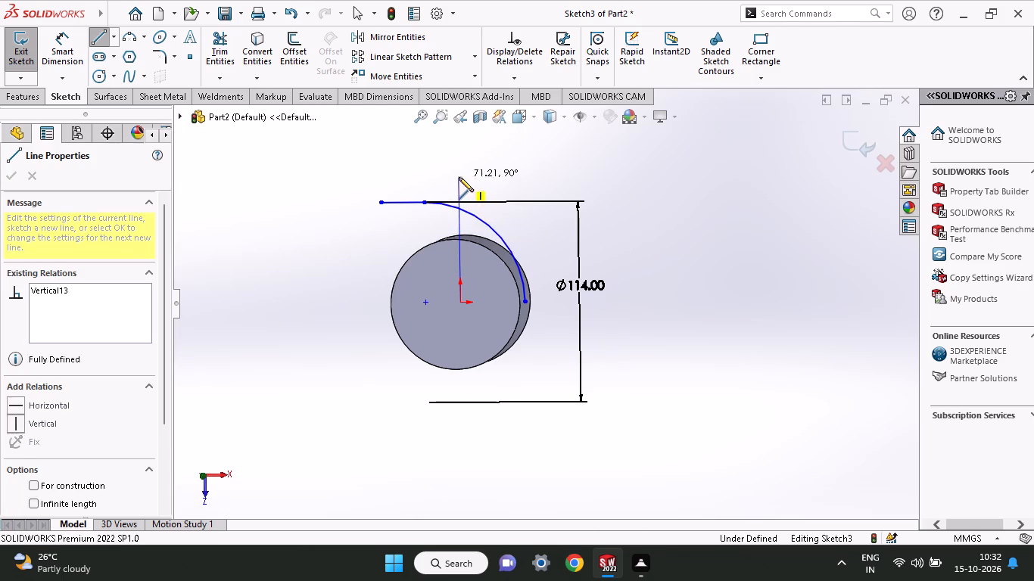
pyautogui.rightClick(476, 184)
pyautogui.click(491, 192)
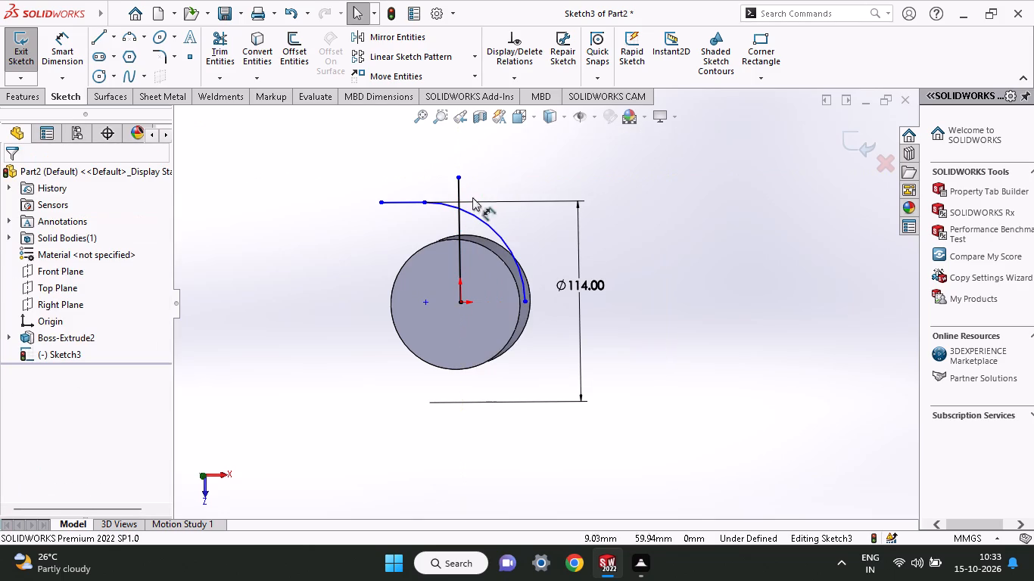
# Dimension the horizontal distance from the horizontal line's left endpoint to the vertical line's upper endpoint as 67 mm.
pyautogui.click(48, 49)
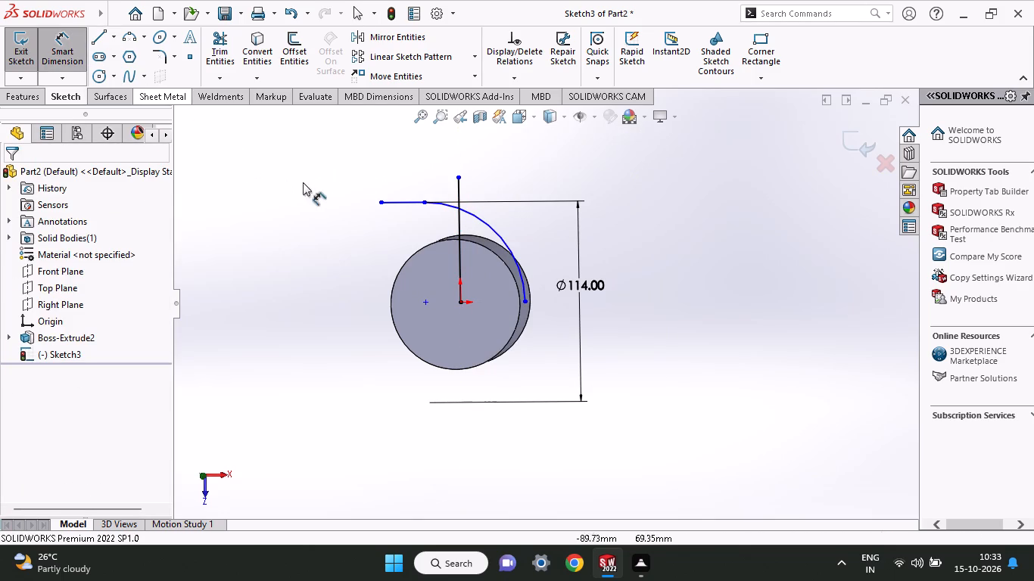
pyautogui.click(379, 200)
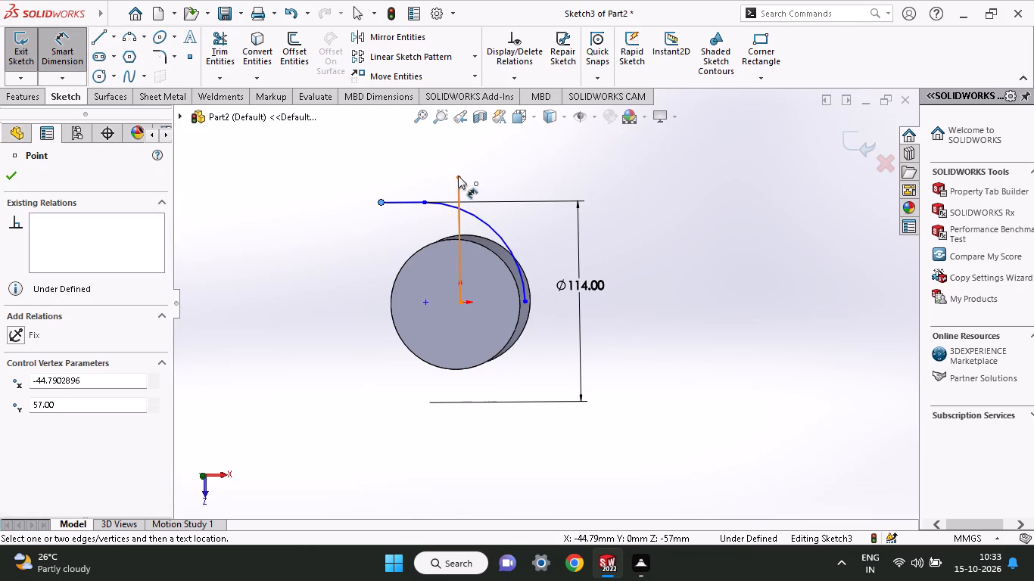
pyautogui.click(458, 176)
pyautogui.click(410, 157)
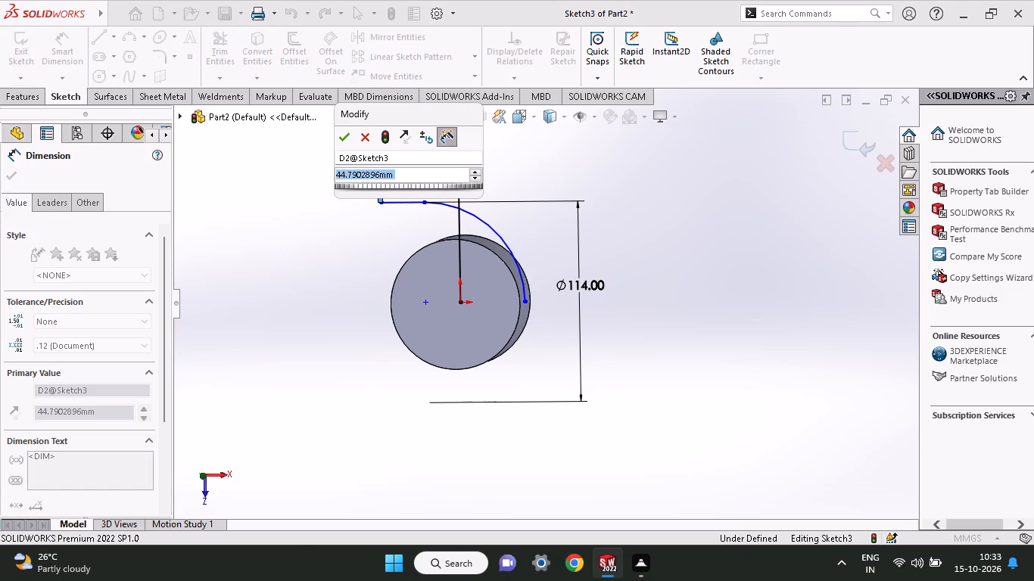
pyautogui.write('67')
pyautogui.press('Return')
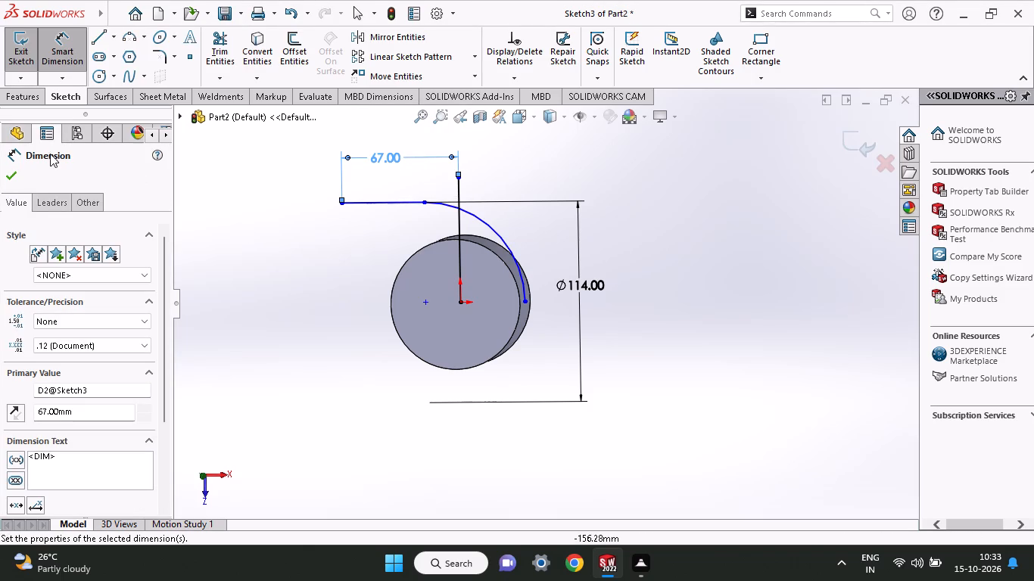
pyautogui.click(18, 173)
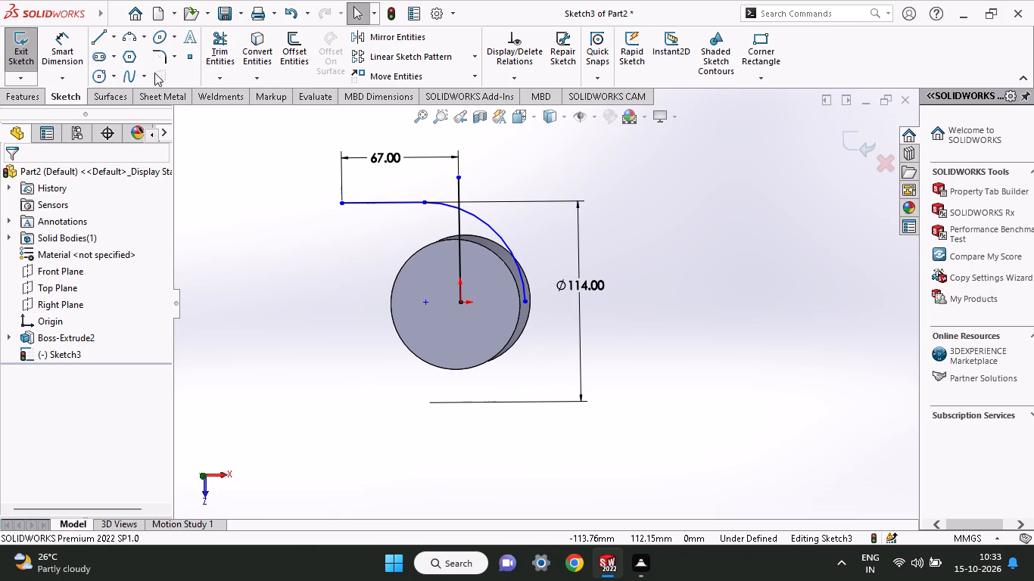
# Trim away the portion of the vertical line that extends above the arc.
pyautogui.click(205, 40)
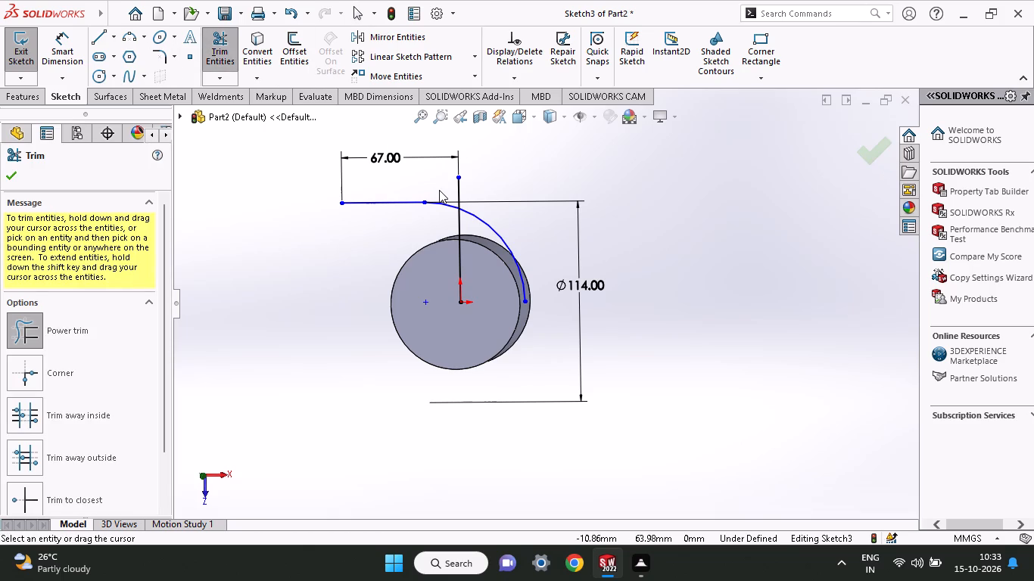
pyautogui.moveTo(439, 190); pyautogui.dragTo(479, 207)
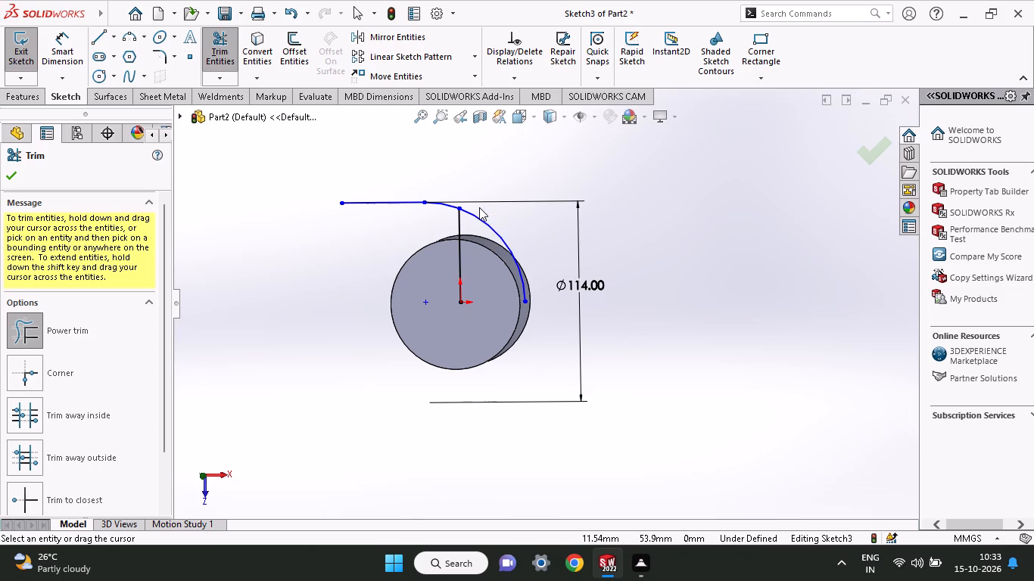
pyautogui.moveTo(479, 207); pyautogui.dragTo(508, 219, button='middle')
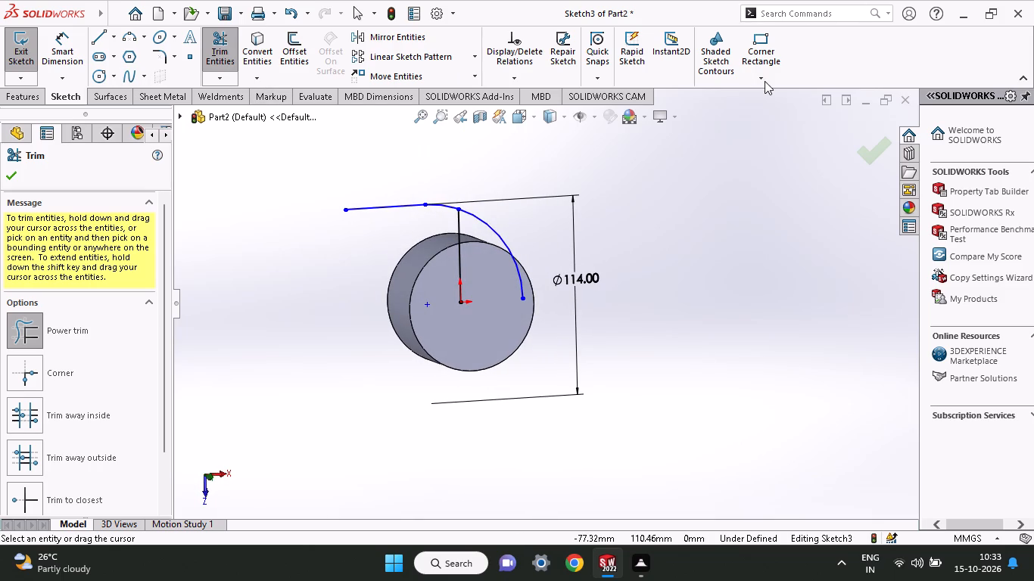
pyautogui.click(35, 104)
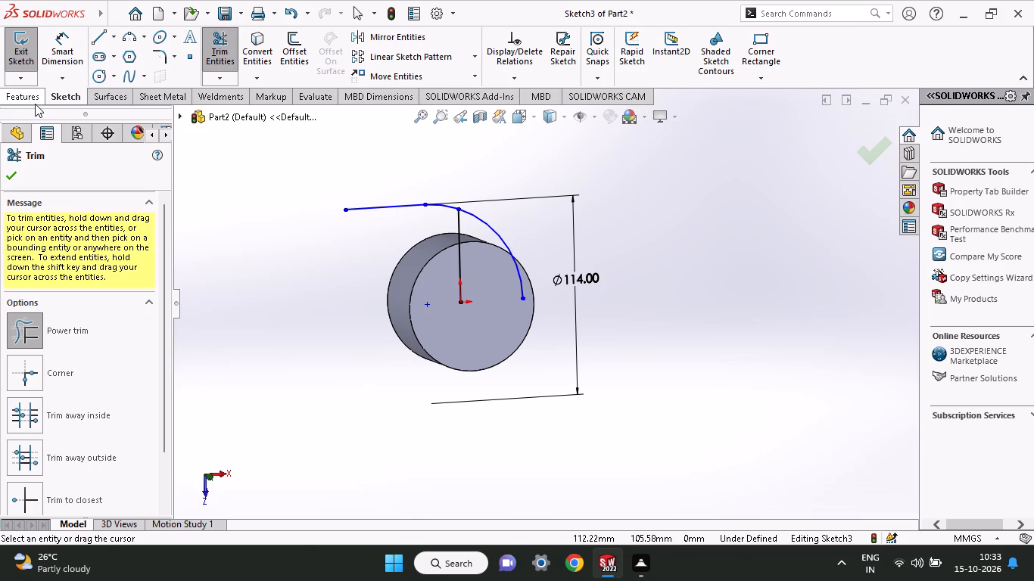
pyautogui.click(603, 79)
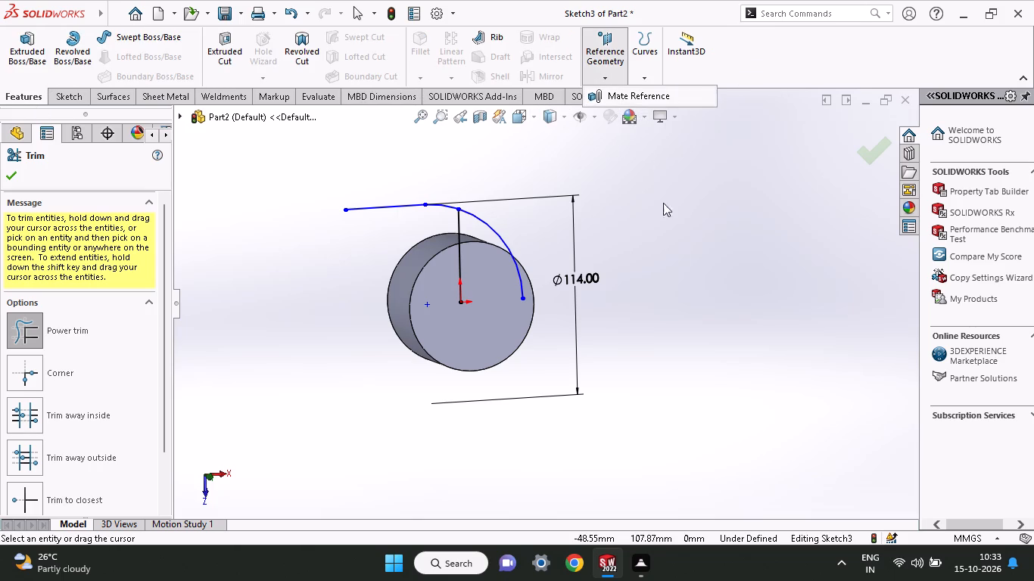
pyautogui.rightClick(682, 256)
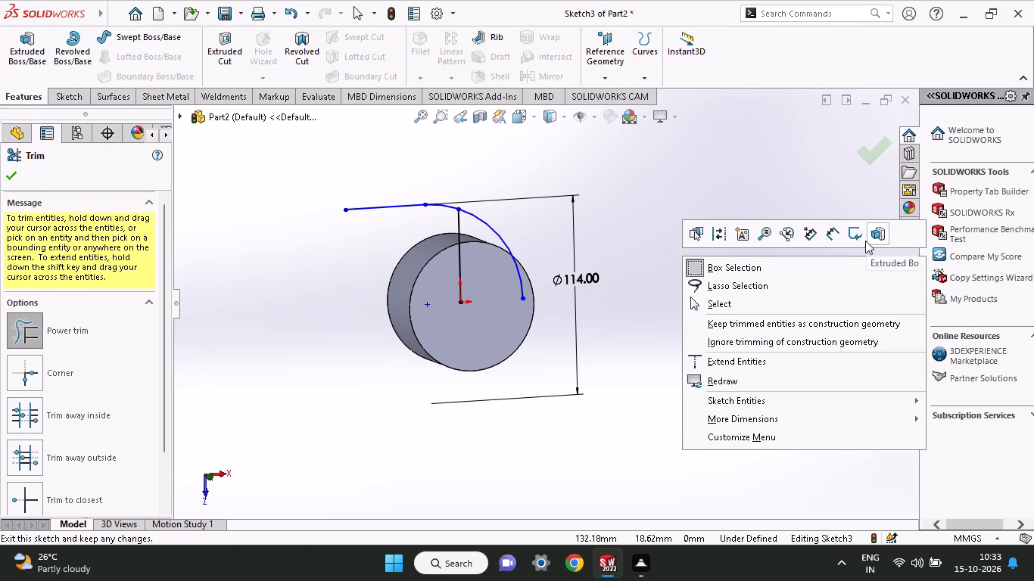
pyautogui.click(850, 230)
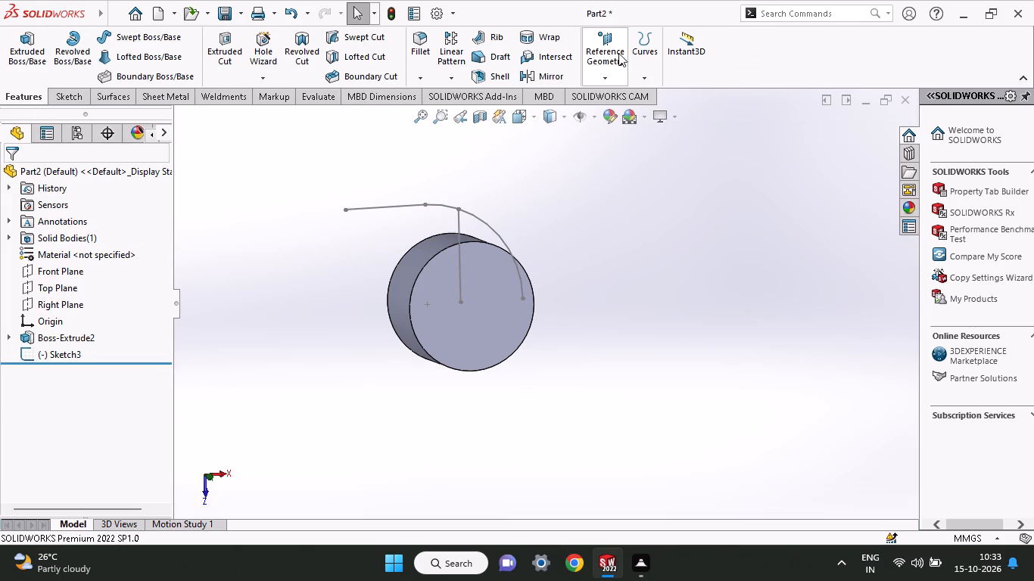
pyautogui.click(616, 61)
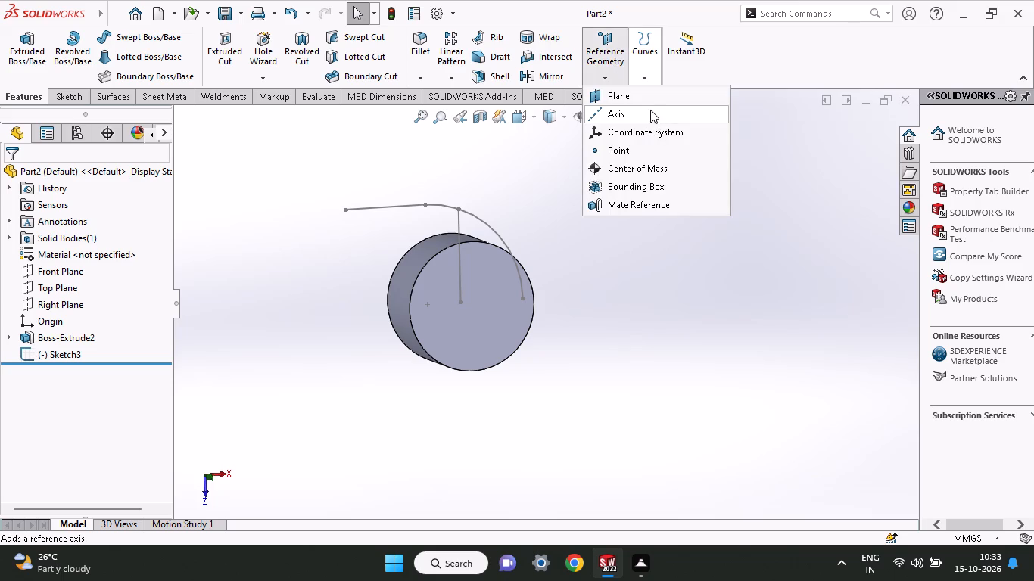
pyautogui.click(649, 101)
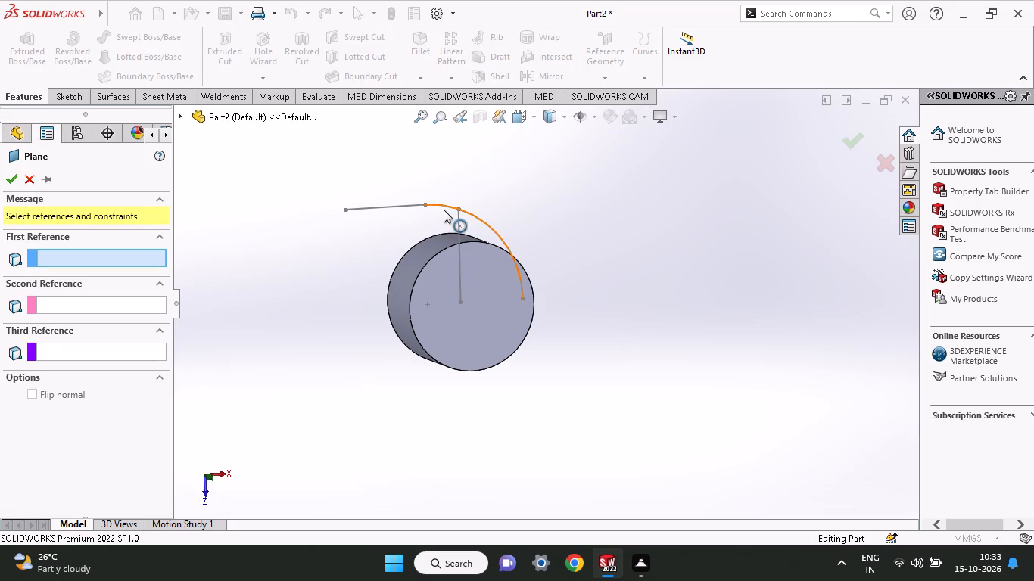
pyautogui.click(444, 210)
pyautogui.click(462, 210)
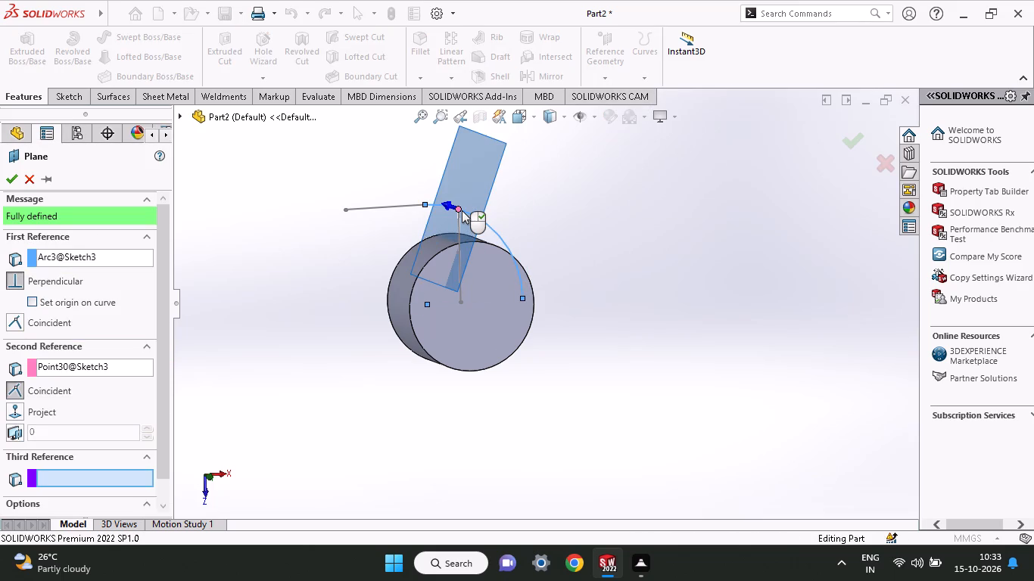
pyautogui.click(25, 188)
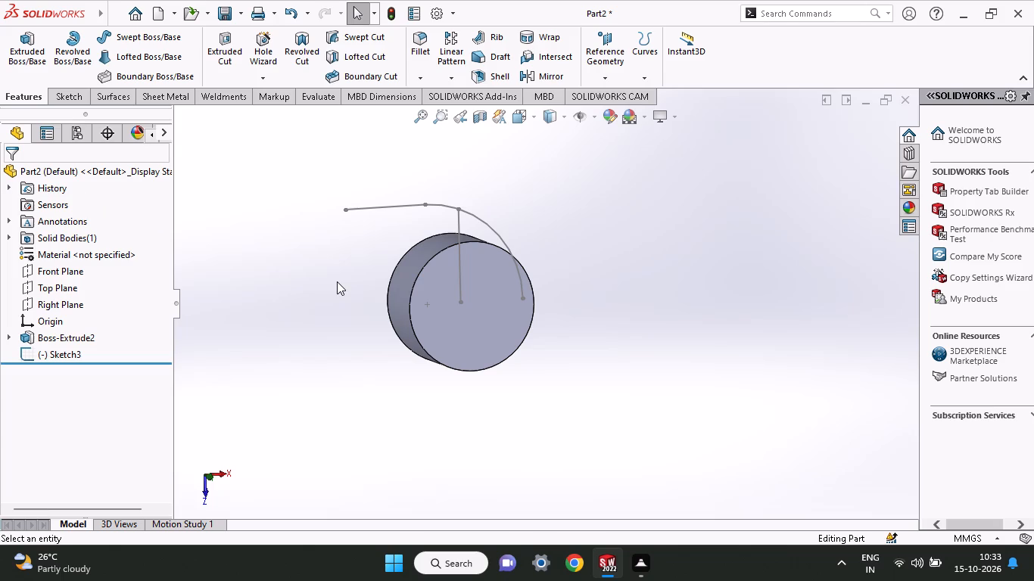
# Undo the recent sketch edits back to before the vertical line from the origin, removing its trim and the 67 mm dimension.
pyautogui.hotkey('ctrl', 'z')
pyautogui.hotkey('ctrl', 'z')
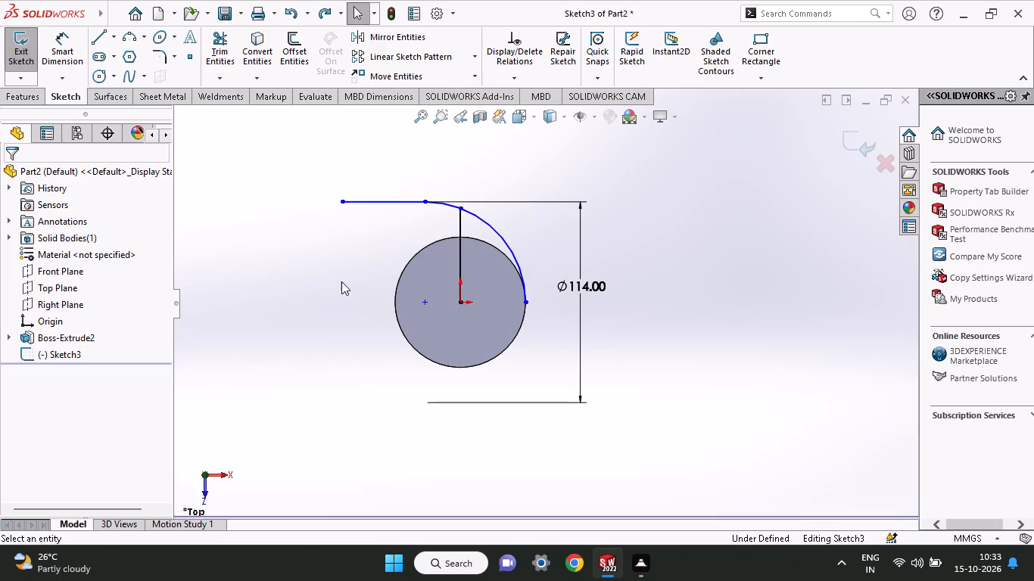
pyautogui.hotkey('ctrl', 'z')
pyautogui.hotkey('ctrl', 'z')
pyautogui.hotkey('ctrl', 'z')
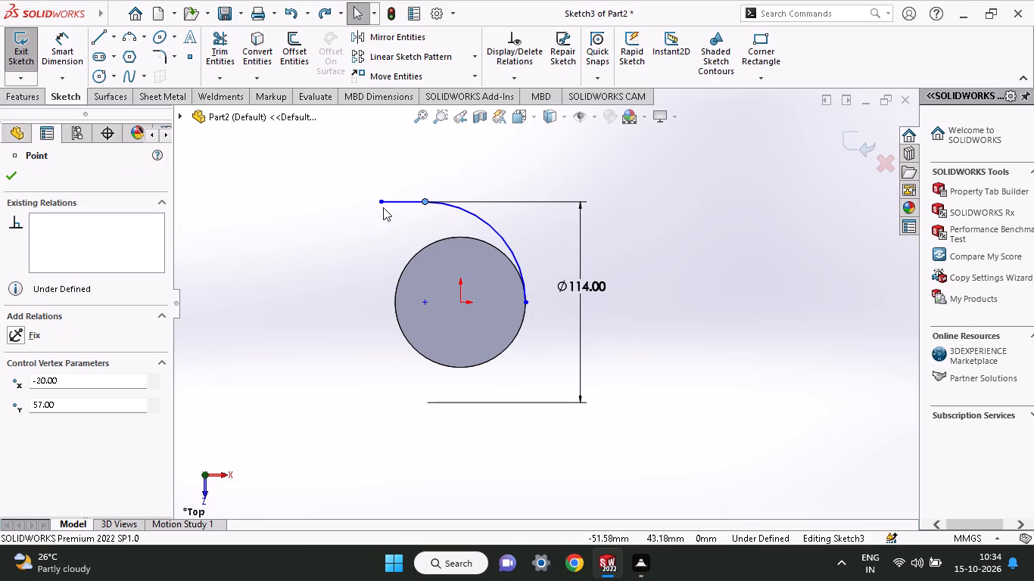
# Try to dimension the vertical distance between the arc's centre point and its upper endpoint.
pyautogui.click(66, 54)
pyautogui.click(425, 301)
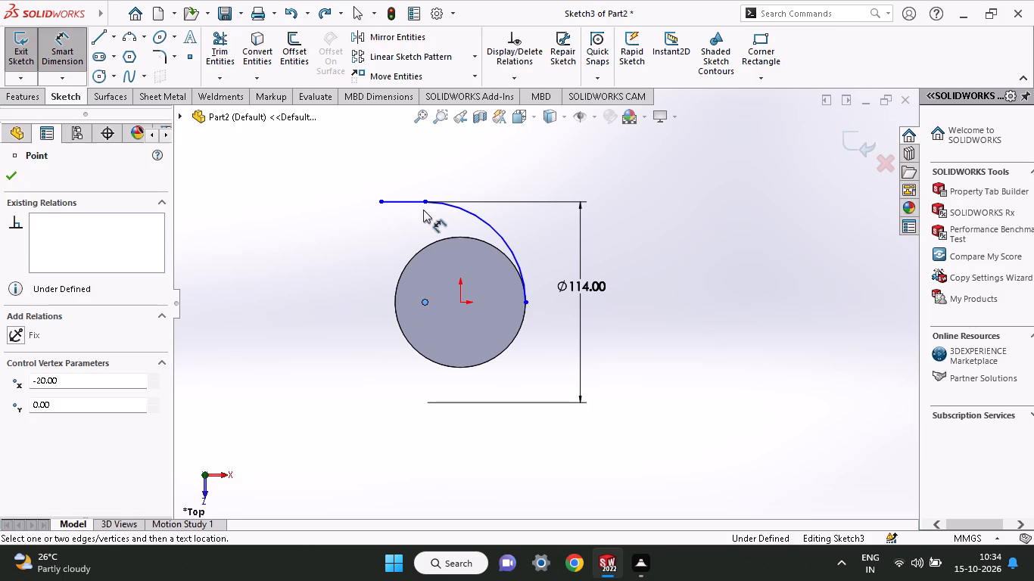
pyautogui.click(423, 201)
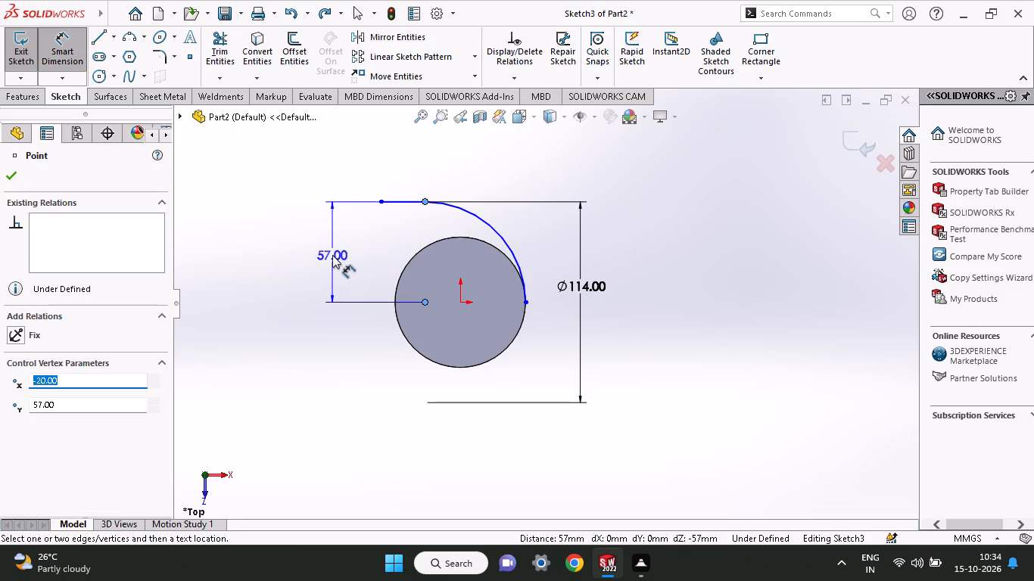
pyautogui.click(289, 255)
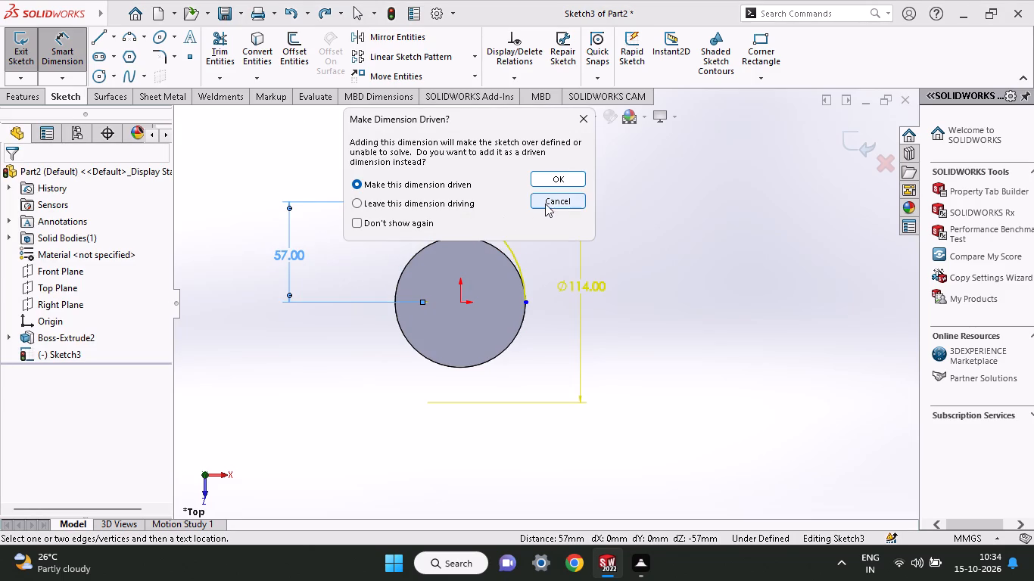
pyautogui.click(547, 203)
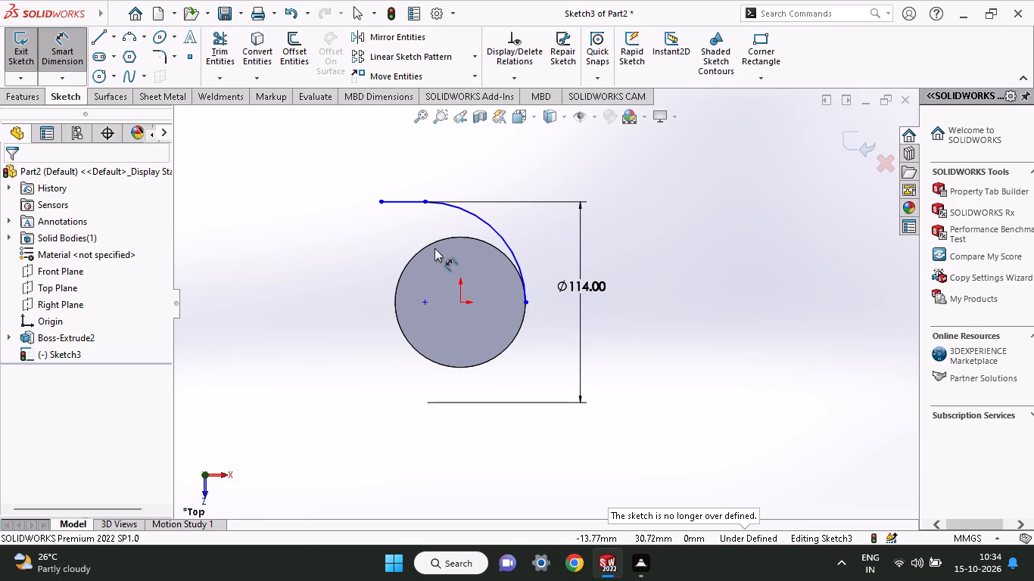
# Exit the sketch and create a reference plane perpendicular to the arc, coincident with its upper endpoint at the horizontal line.
pyautogui.click(19, 102)
pyautogui.click(600, 73)
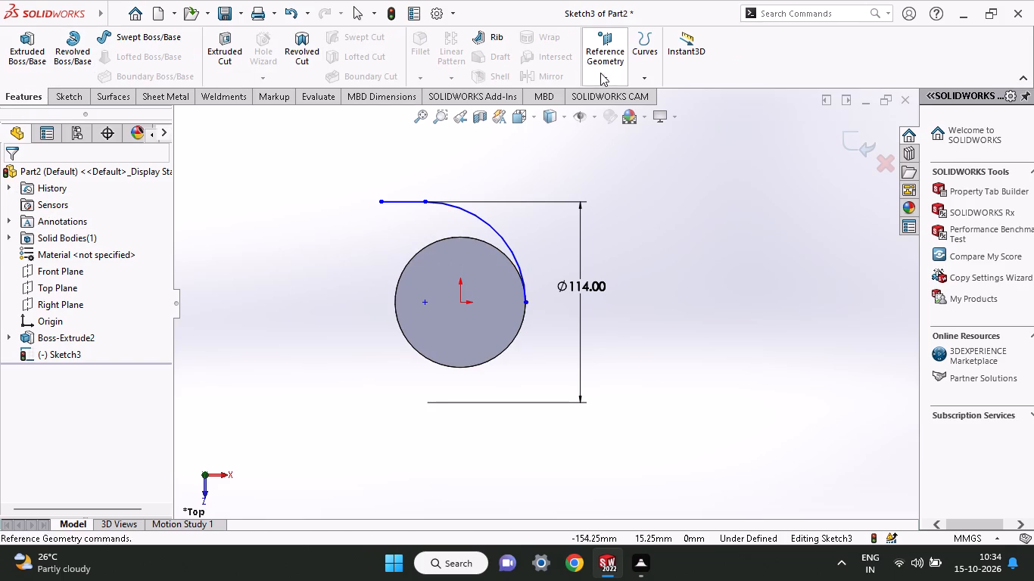
pyautogui.rightClick(631, 155)
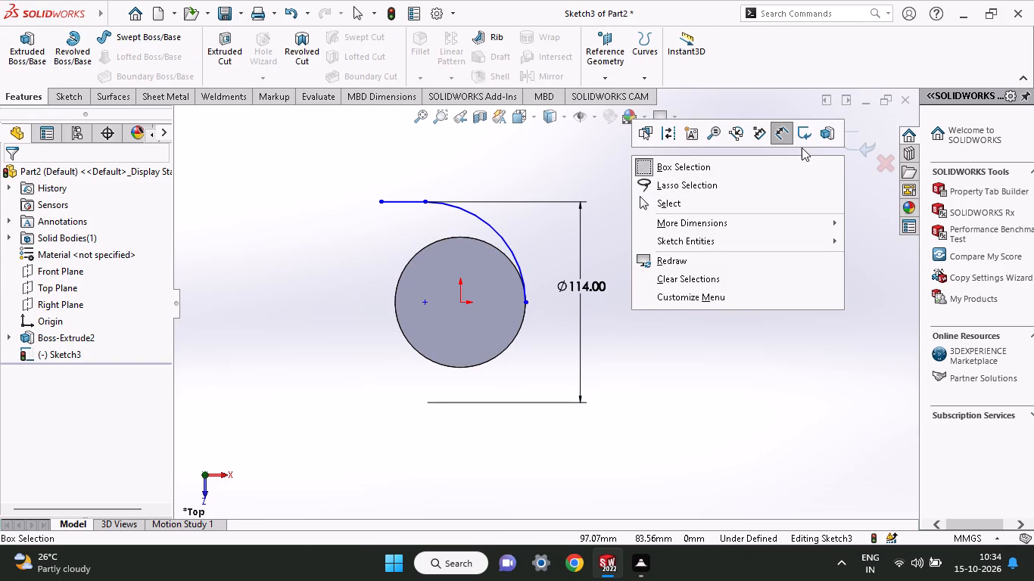
pyautogui.click(802, 138)
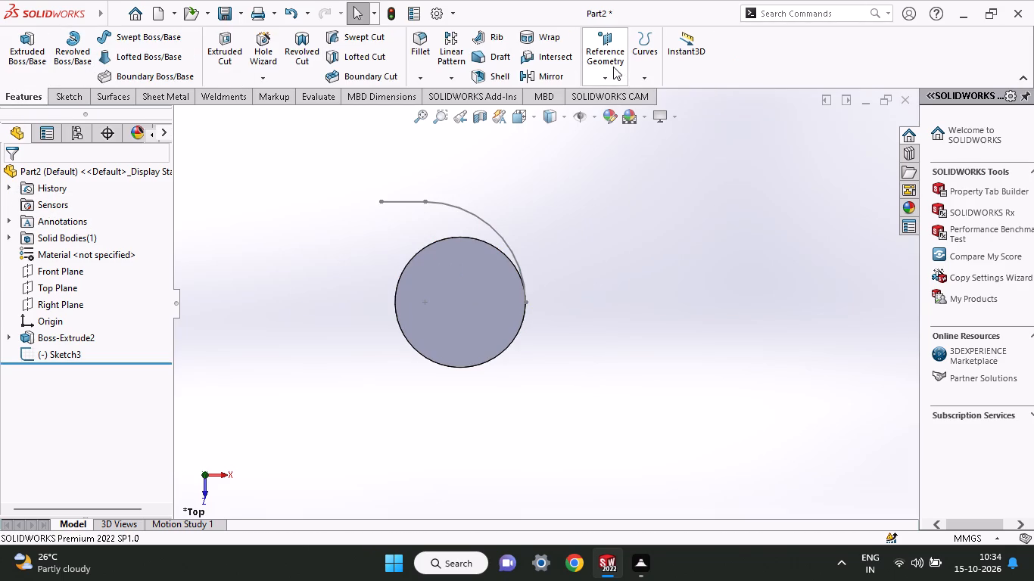
pyautogui.click(613, 67)
pyautogui.click(621, 95)
pyautogui.click(437, 204)
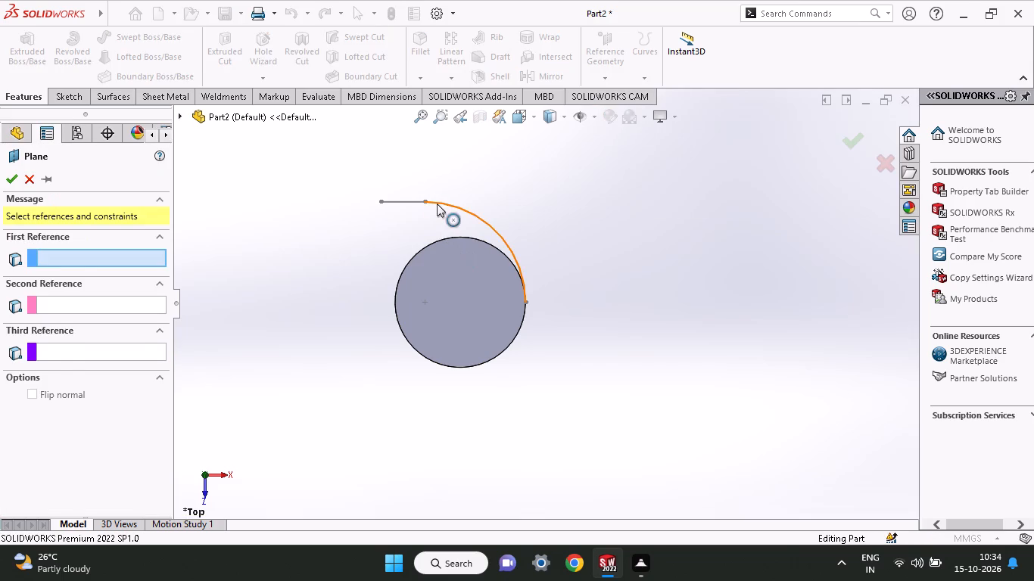
pyautogui.click(423, 198)
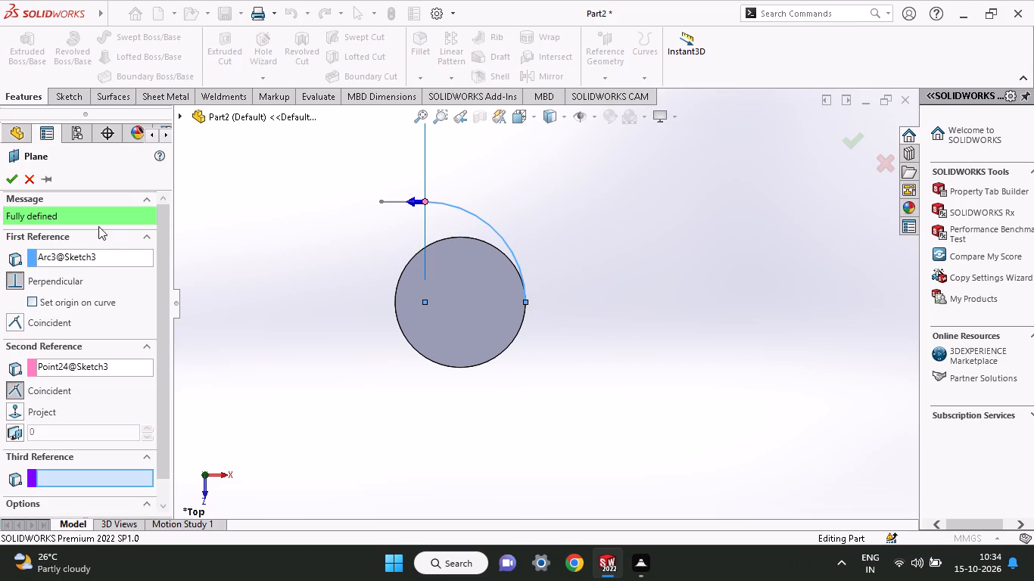
pyautogui.click(8, 180)
# On the new plane, sketch a vertical line about 21 mm up from the arc's endpoint, and another about 37 mm back down past it.
pyautogui.moveTo(319, 259); pyautogui.dragTo(335, 263, button='middle')
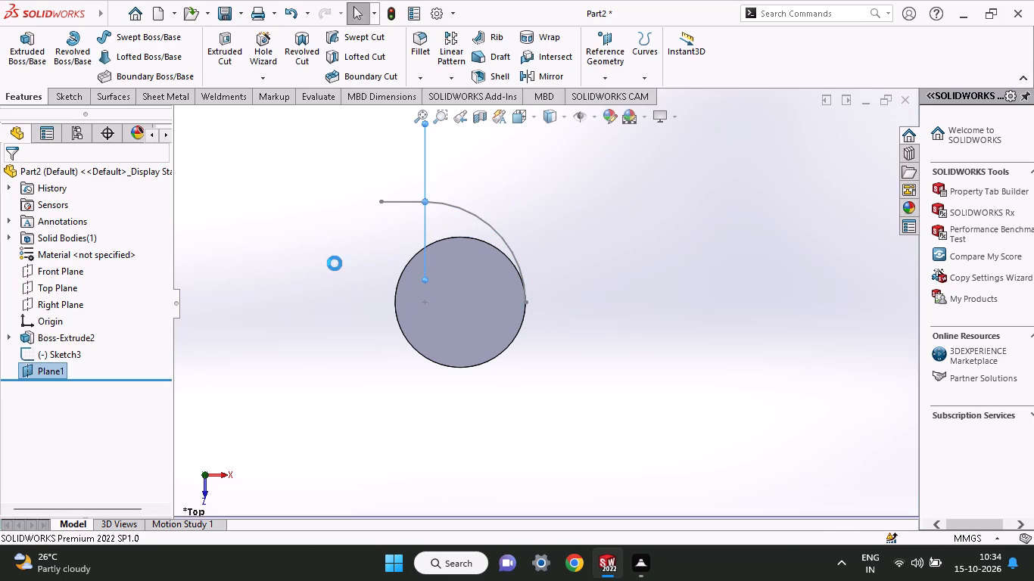
pyautogui.moveTo(335, 263); pyautogui.dragTo(410, 274, button='middle')
pyautogui.click(434, 185)
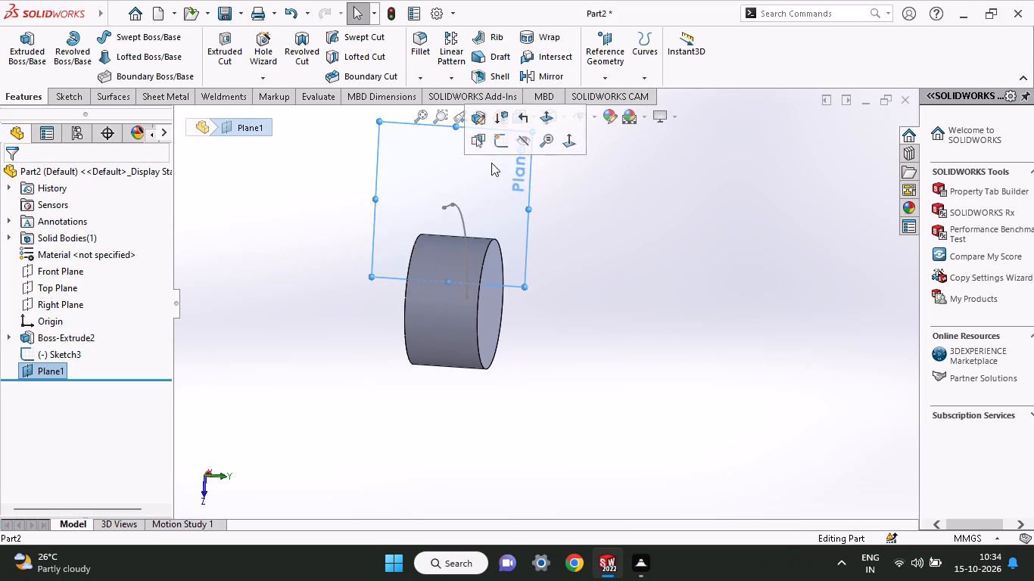
pyautogui.click(501, 145)
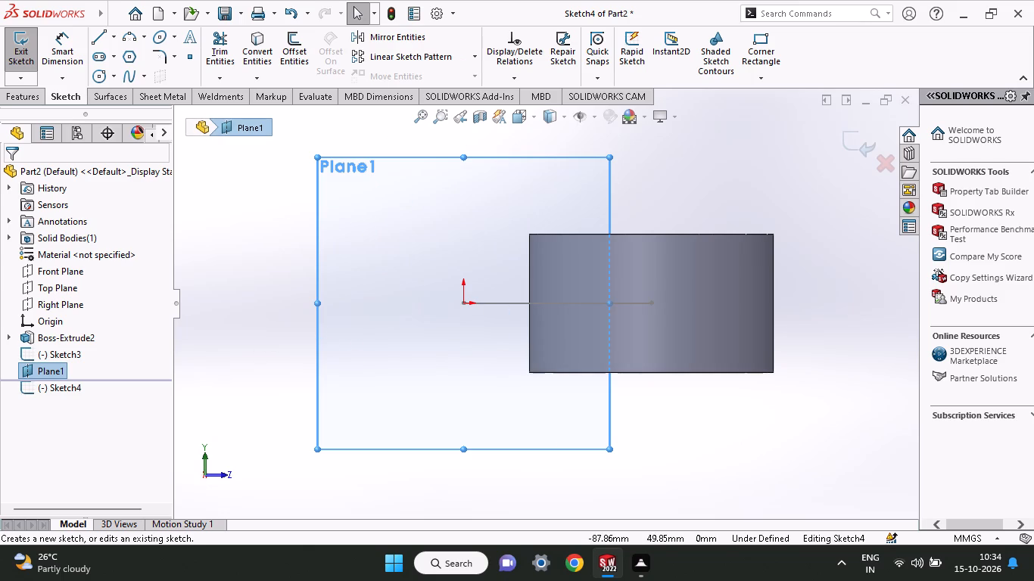
pyautogui.click(102, 45)
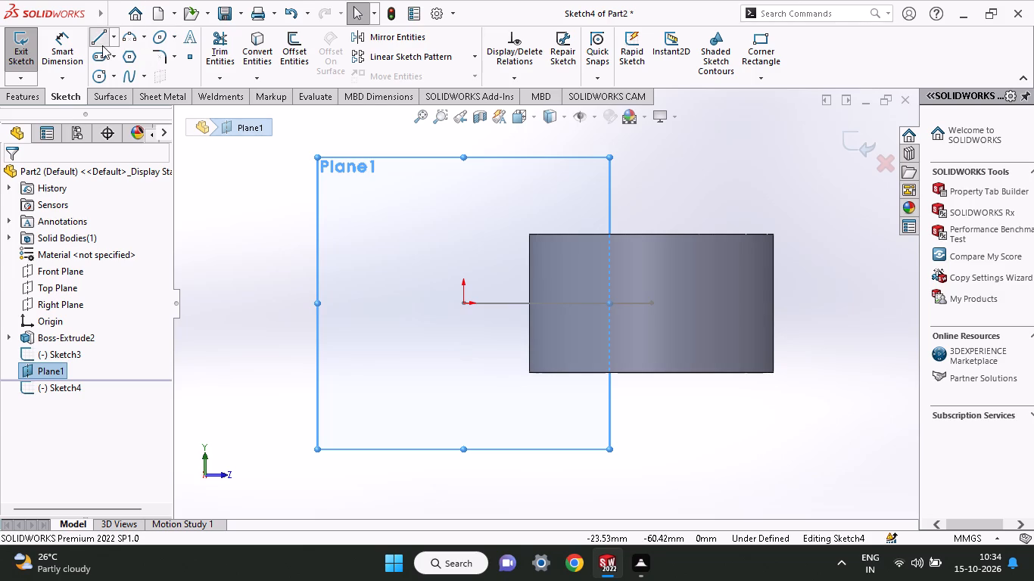
pyautogui.click(464, 303)
pyautogui.click(467, 235)
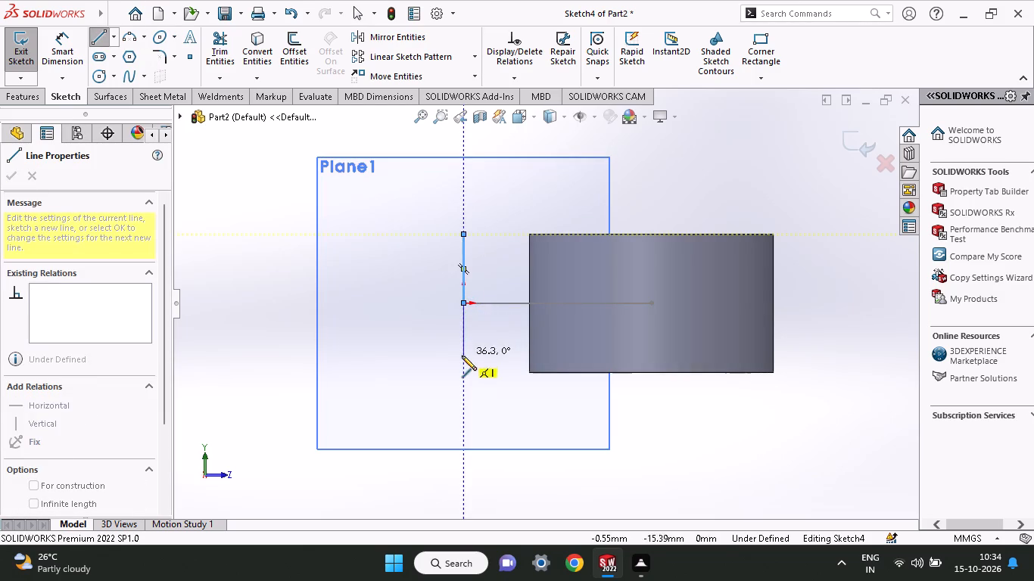
pyautogui.click(462, 356)
pyautogui.rightClick(394, 334)
pyautogui.click(401, 342)
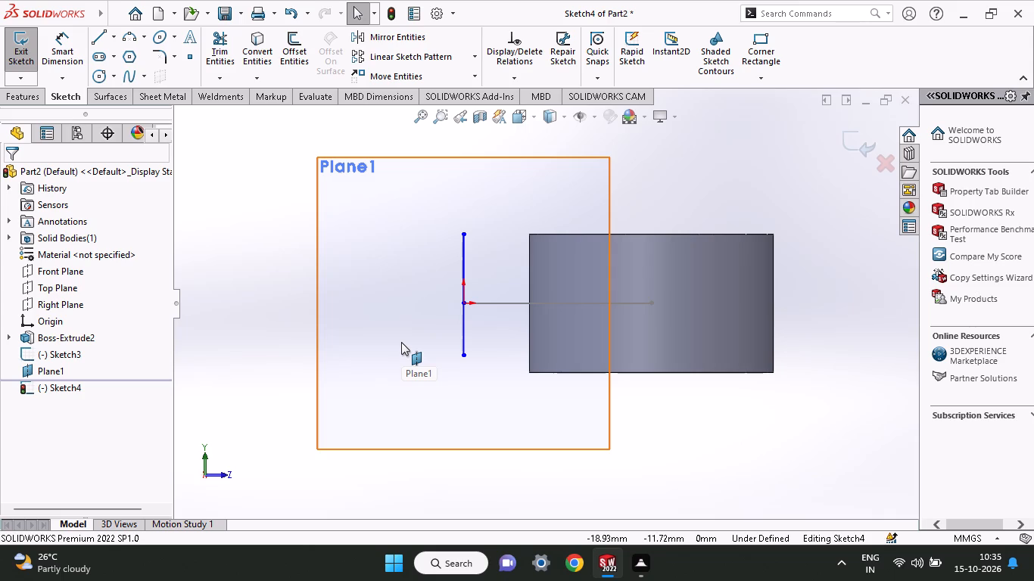
# Dimension the lower and upper ends of the vertical lines at 18 mm each from the arc's endpoint.
pyautogui.click(58, 35)
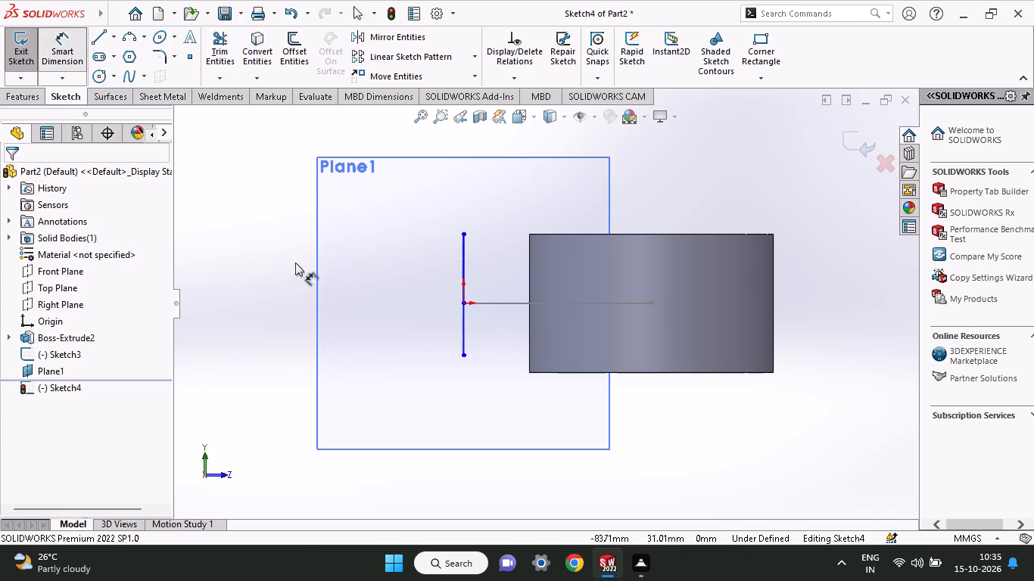
pyautogui.click(463, 360)
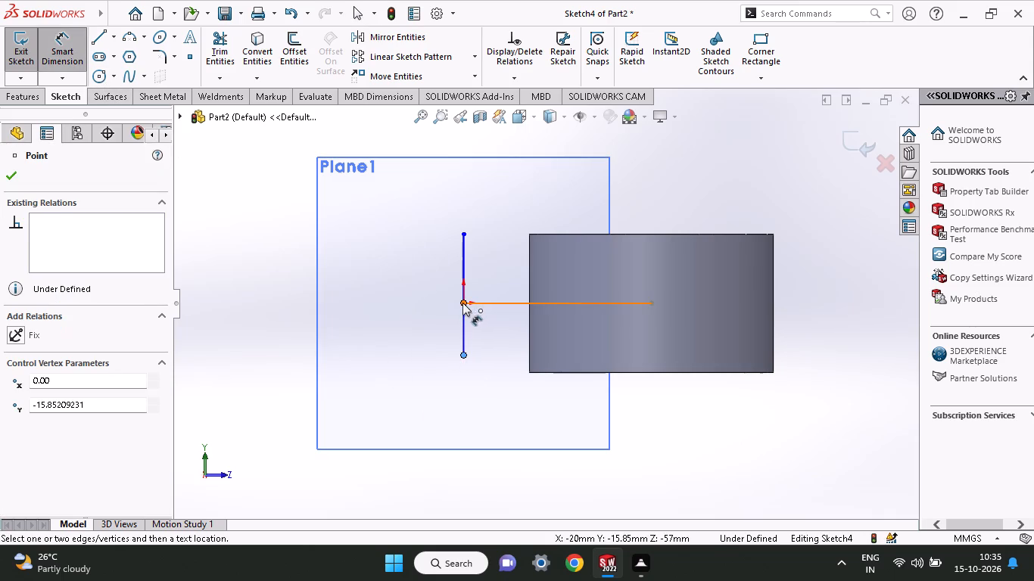
pyautogui.click(462, 303)
pyautogui.click(422, 318)
pyautogui.write('18')
pyautogui.press('Return')
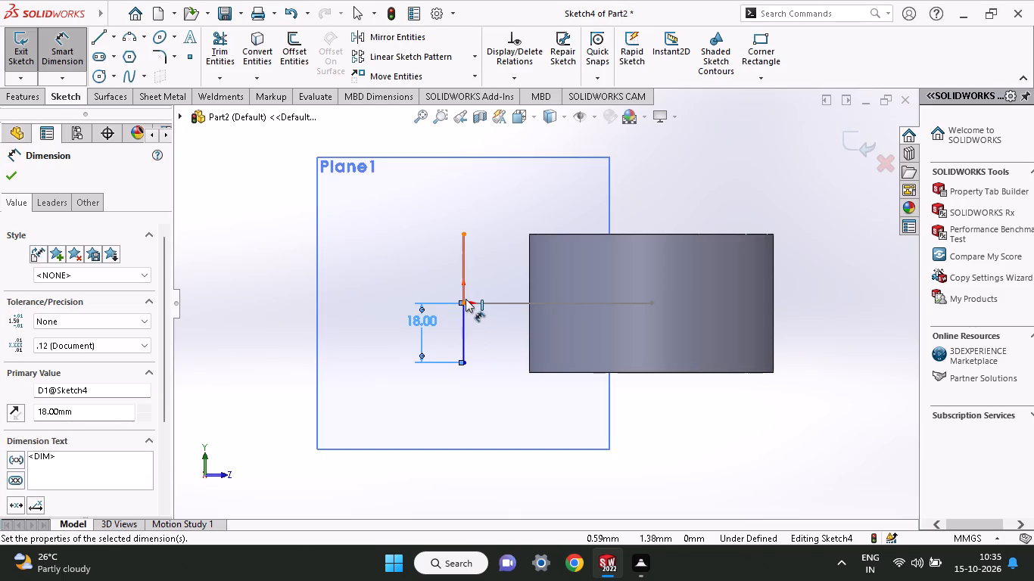
pyautogui.click(466, 299)
pyautogui.click(435, 272)
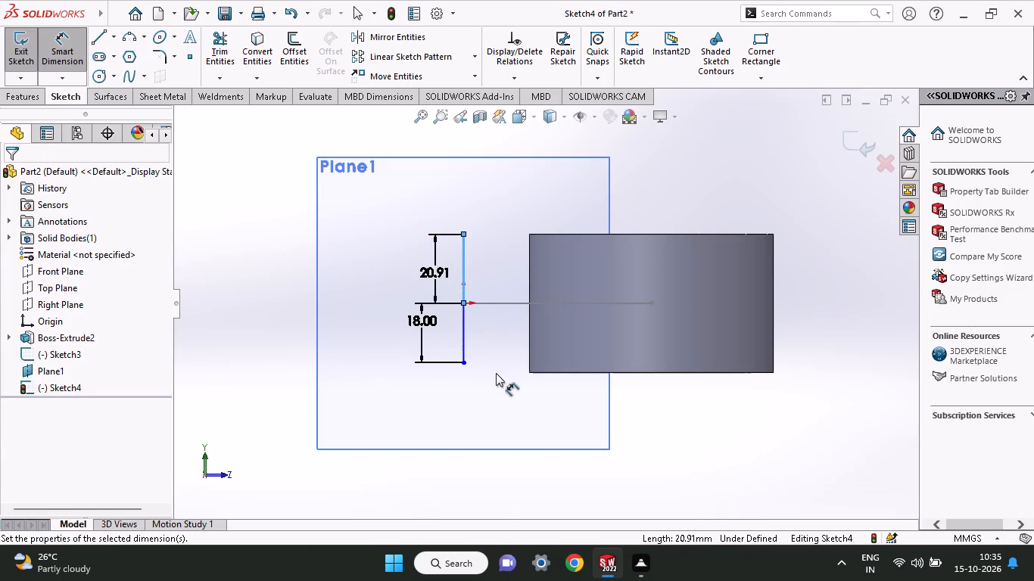
pyautogui.write('18')
pyautogui.press('Return')
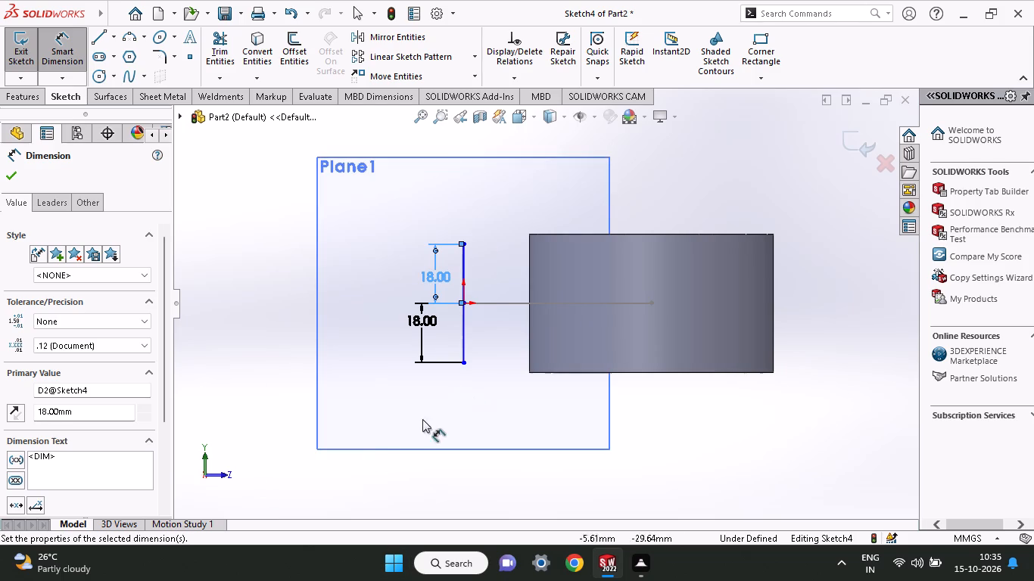
# Close the profile with lines about 25 mm across, 36 mm down and back to the lower end of the existing vertical line.
pyautogui.click(96, 33)
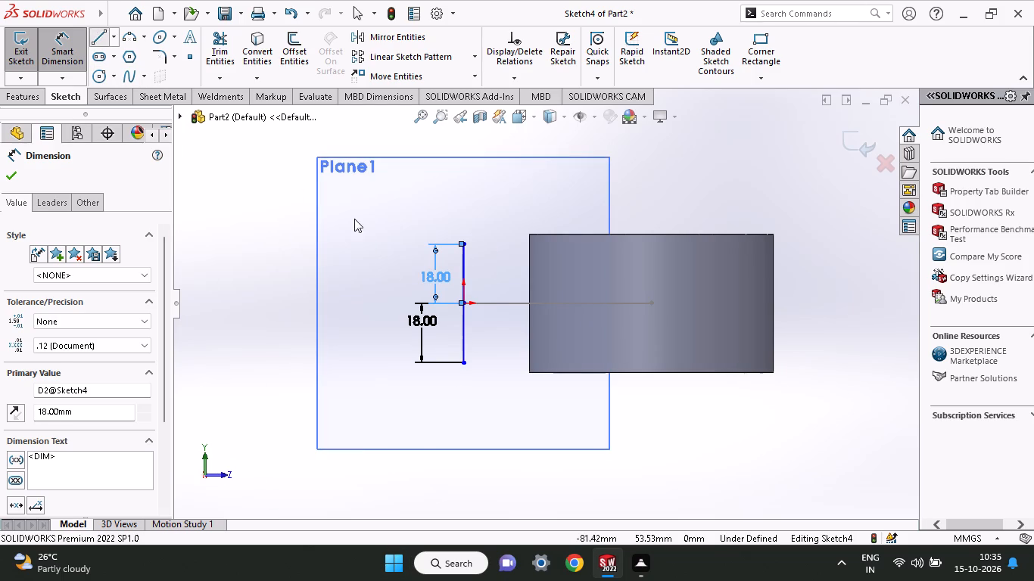
pyautogui.click(465, 242)
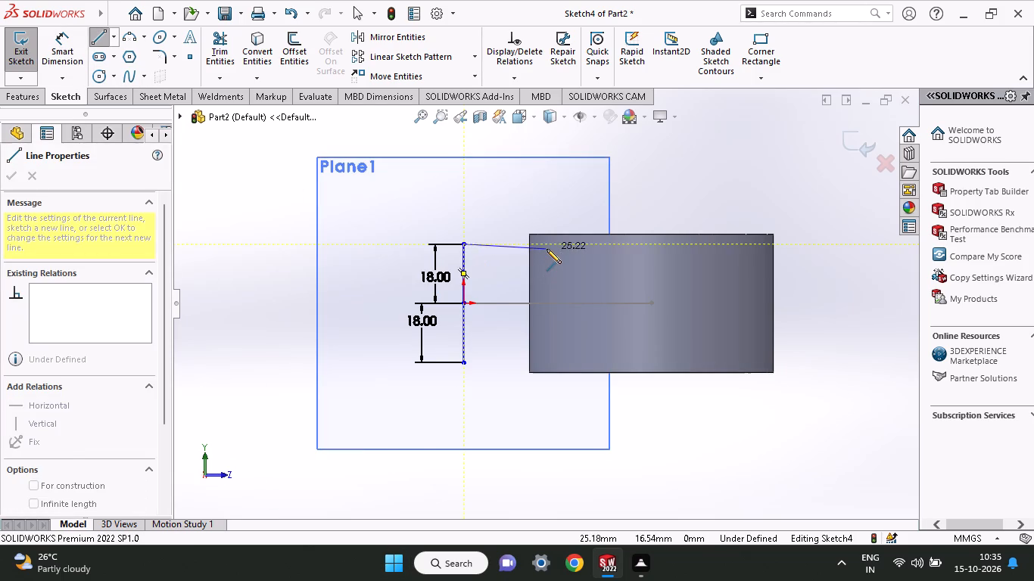
pyautogui.click(547, 244)
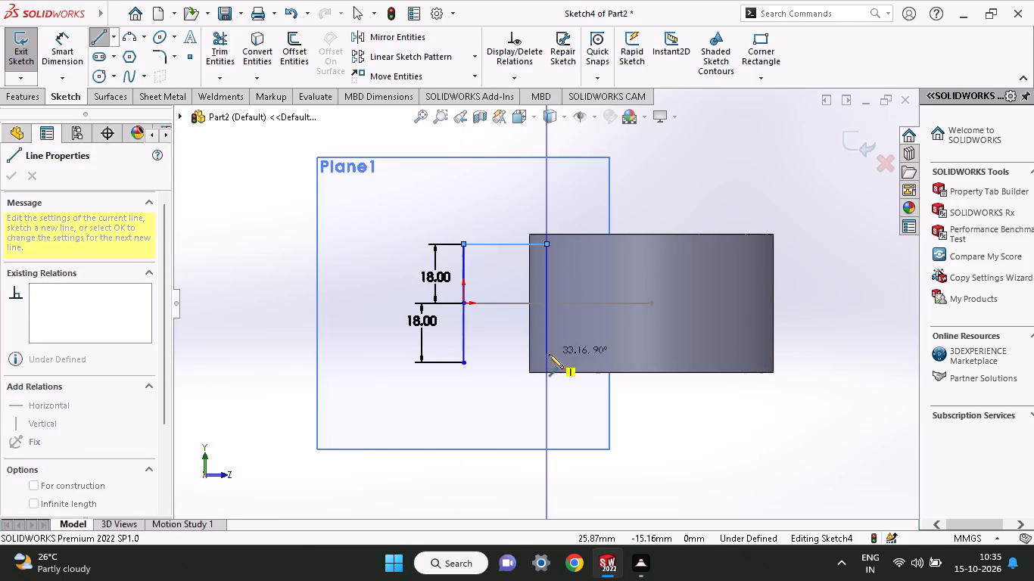
pyautogui.click(548, 362)
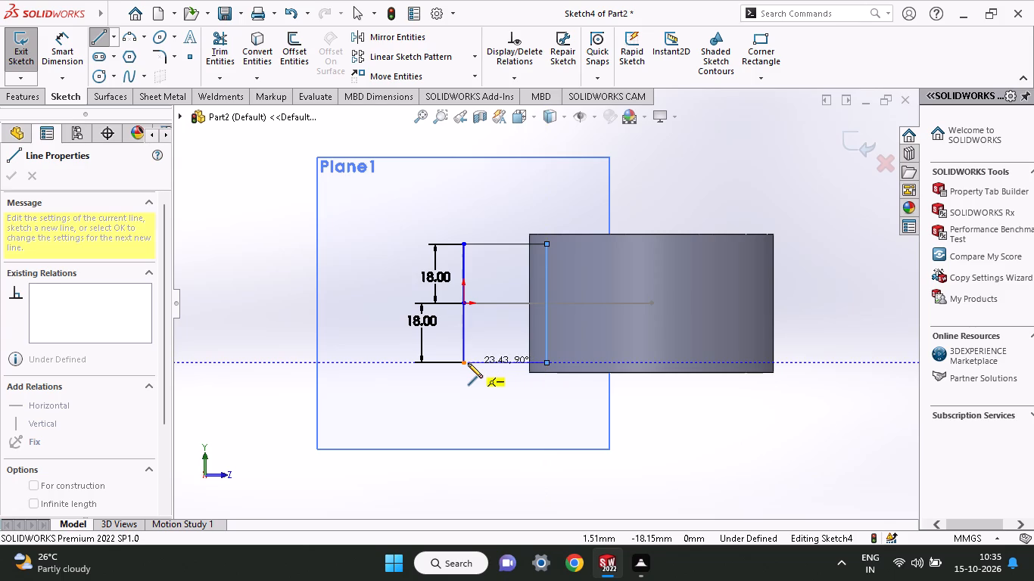
pyautogui.click(464, 363)
pyautogui.rightClick(469, 389)
pyautogui.click(487, 395)
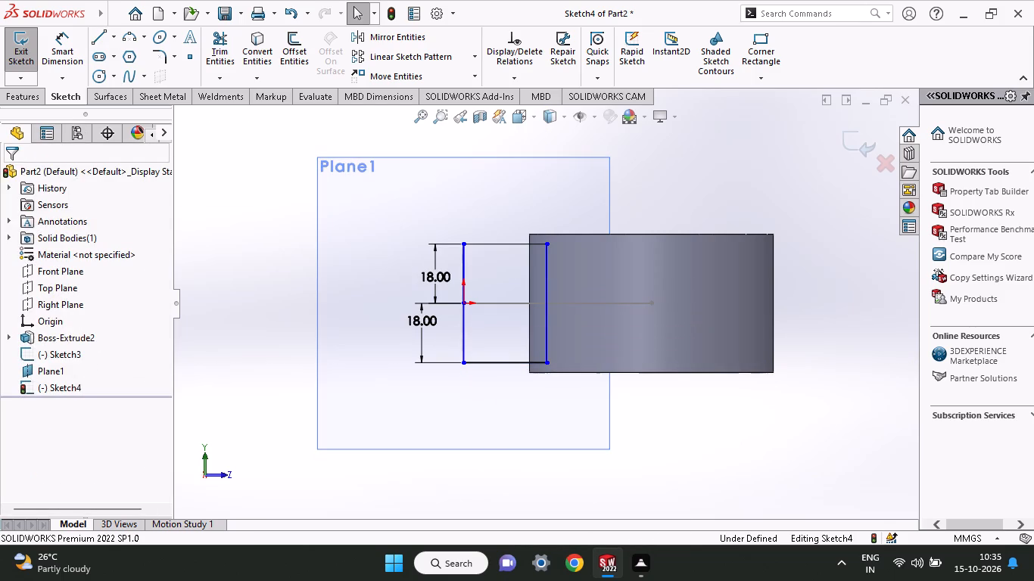
# Dimension the profile's upper horizontal line at 22.56 mm.
pyautogui.click(67, 70)
pyautogui.click(488, 244)
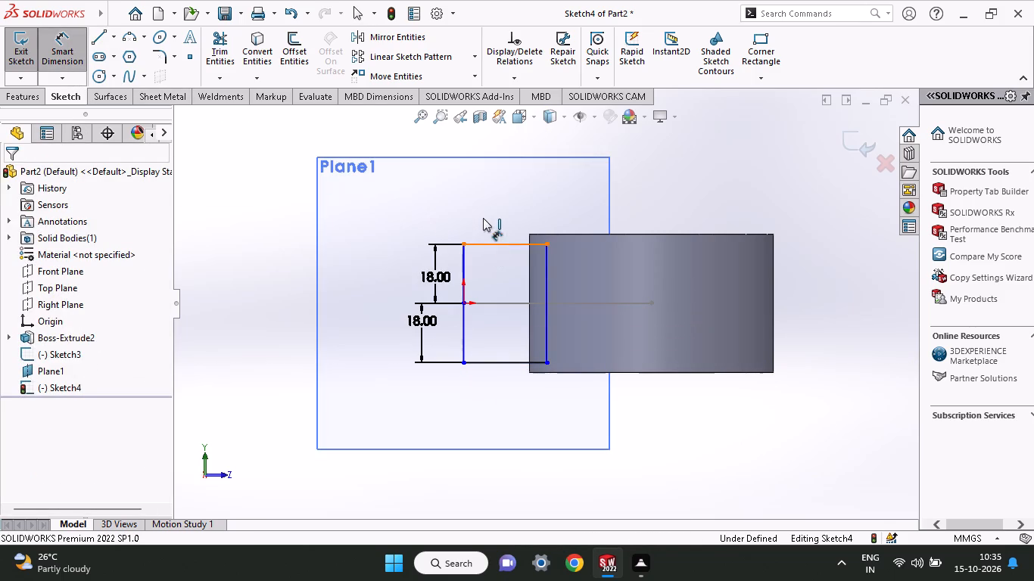
pyautogui.click(478, 209)
pyautogui.write('22.56')
pyautogui.press('Return')
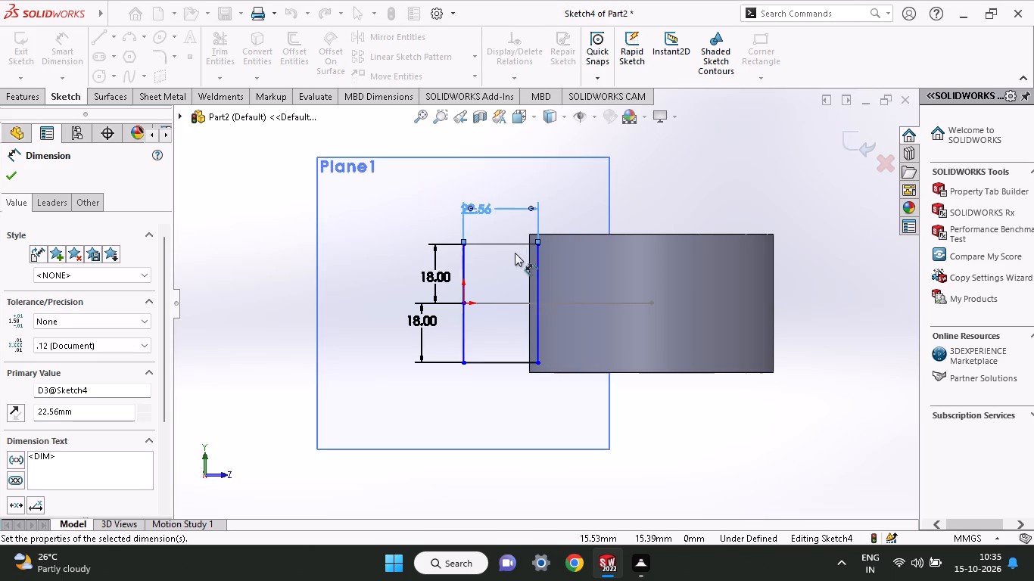
pyautogui.click(5, 170)
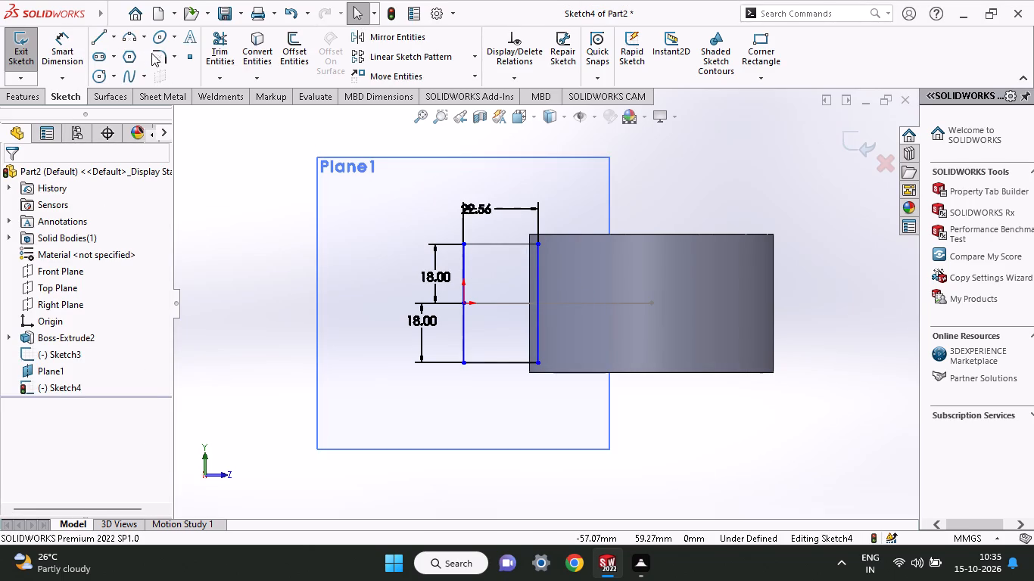
# Apply 7 mm radius sketch fillets to all four corners of the rectangular profile.
pyautogui.click(164, 54)
pyautogui.click(492, 246)
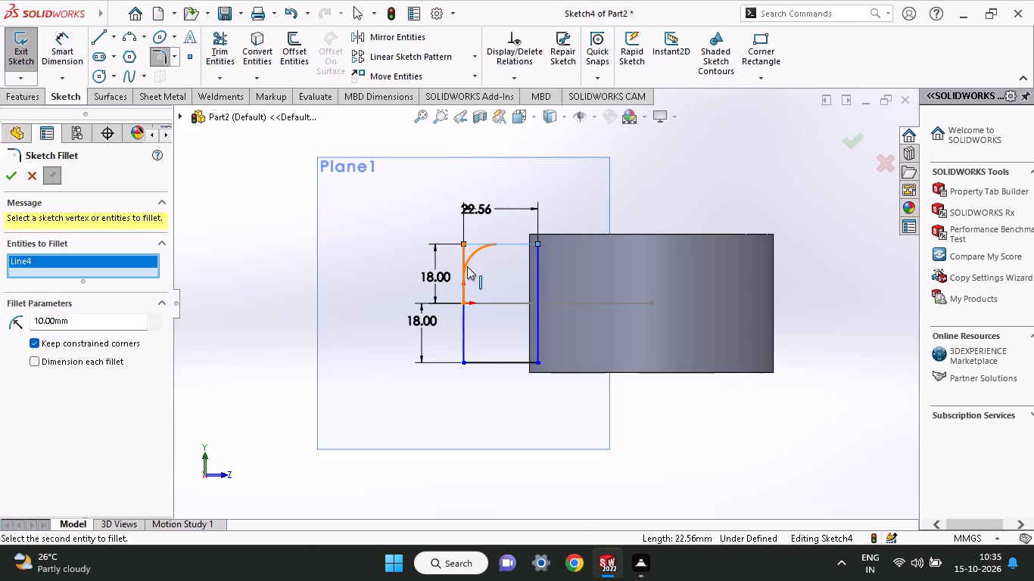
pyautogui.click(467, 266)
pyautogui.moveTo(106, 325); pyautogui.dragTo(0, 346)
pyautogui.press('7')
pyautogui.press('Return')
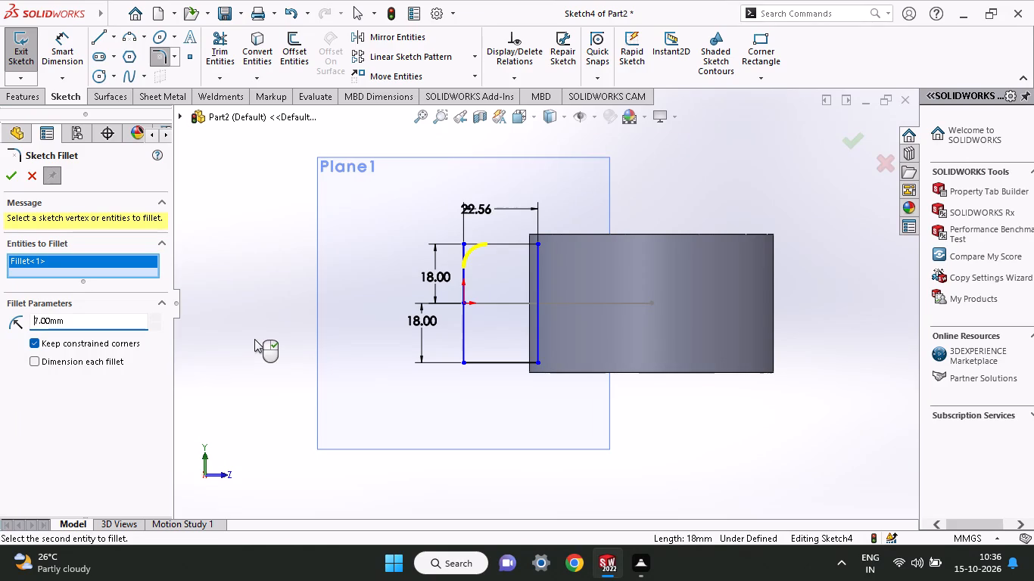
pyautogui.click(487, 364)
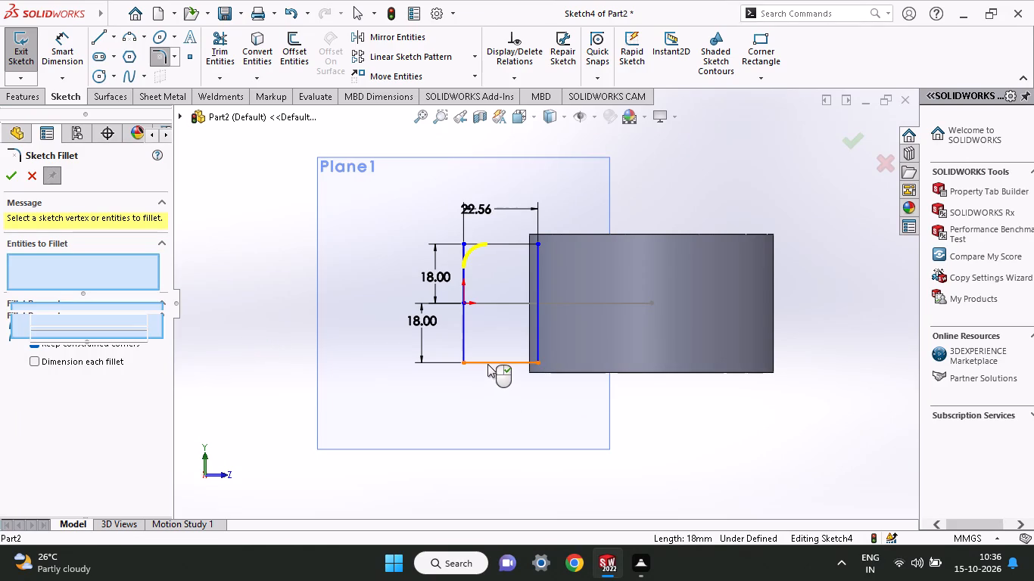
pyautogui.click(462, 339)
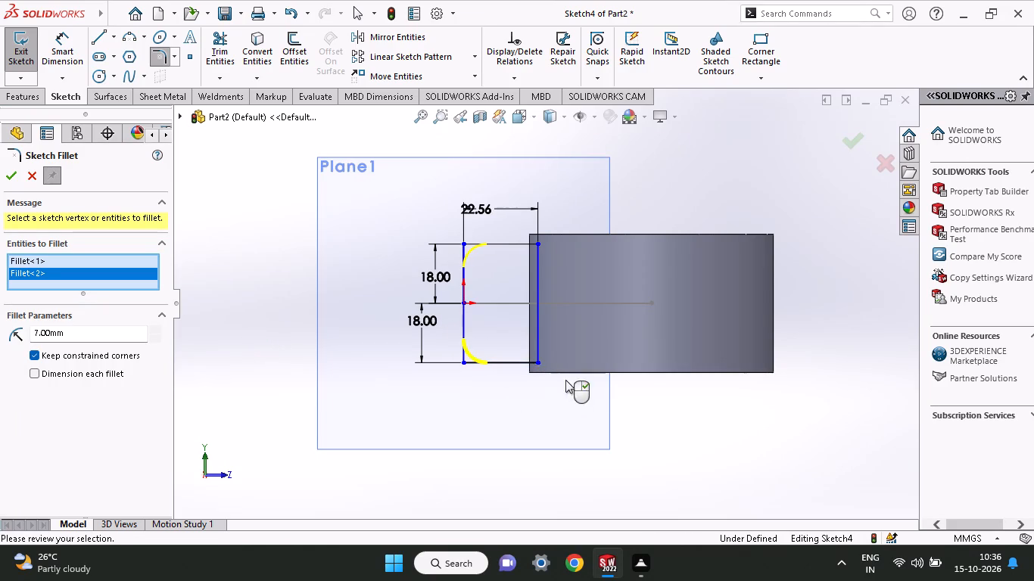
pyautogui.click(536, 359)
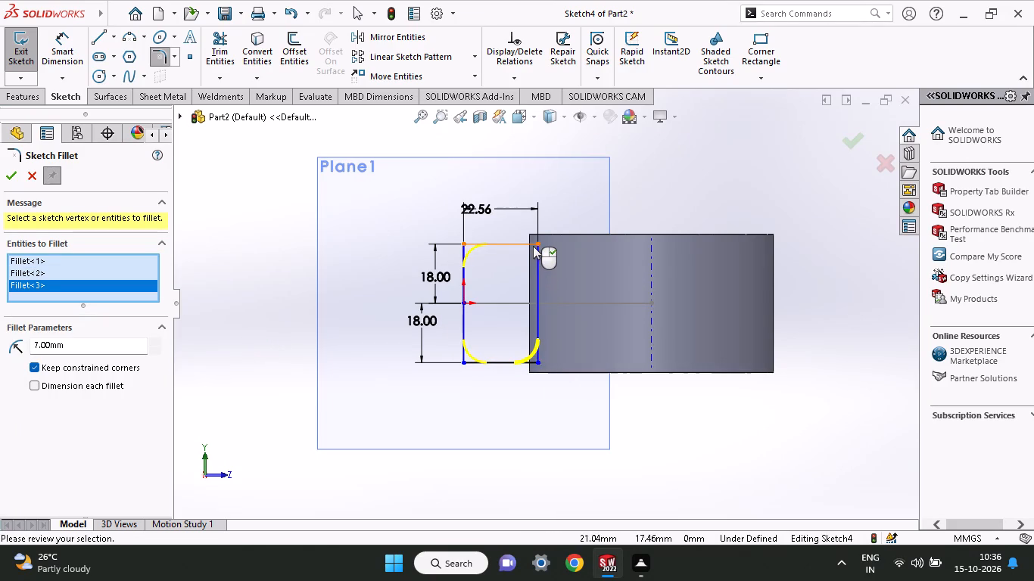
pyautogui.click(540, 242)
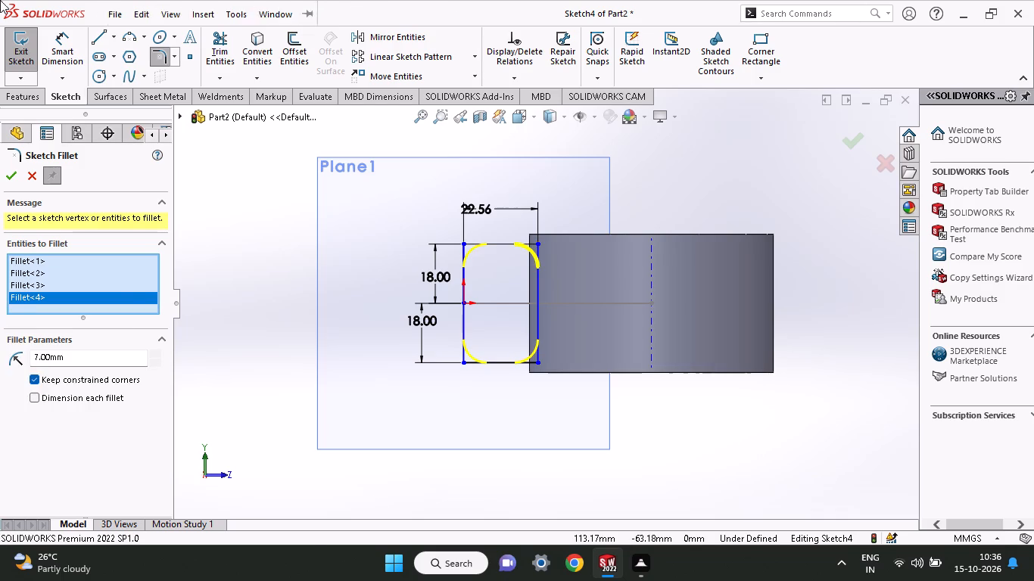
pyautogui.click(8, 174)
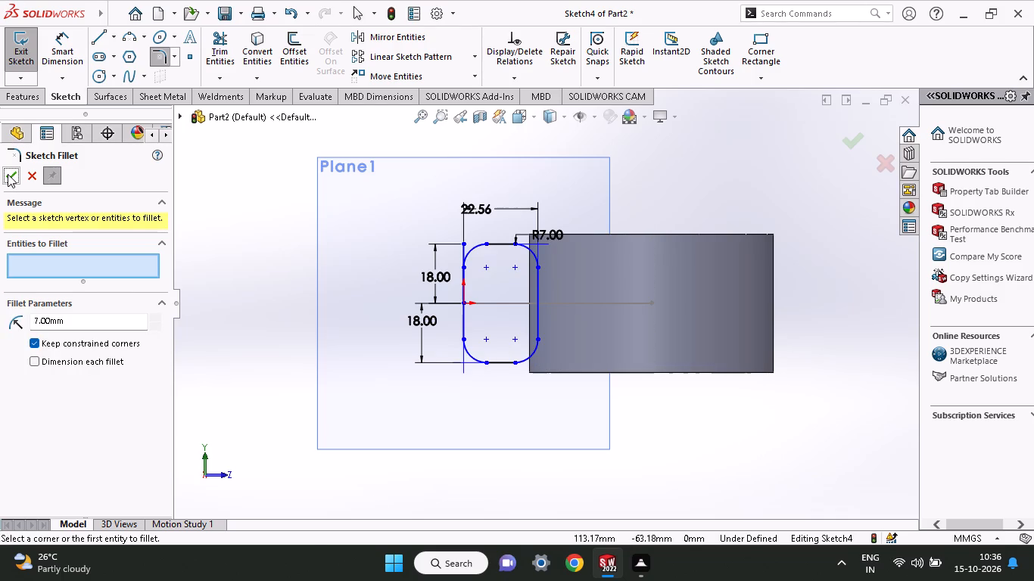
# Trim the leftover line ends outside the fillet at the top of the vertical line through the arc's endpoint.
pyautogui.click(223, 43)
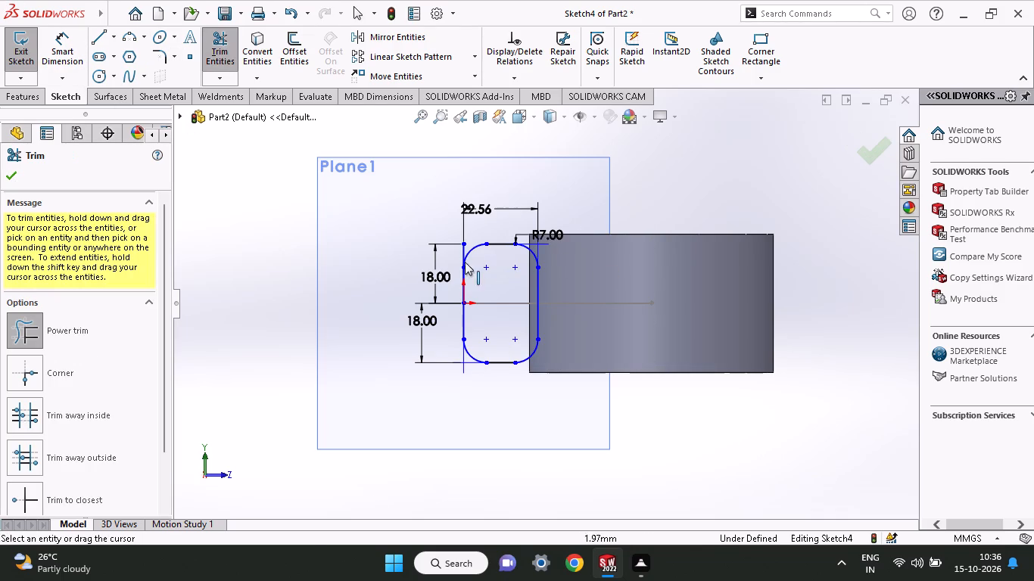
pyautogui.moveTo(452, 259); pyautogui.dragTo(474, 240)
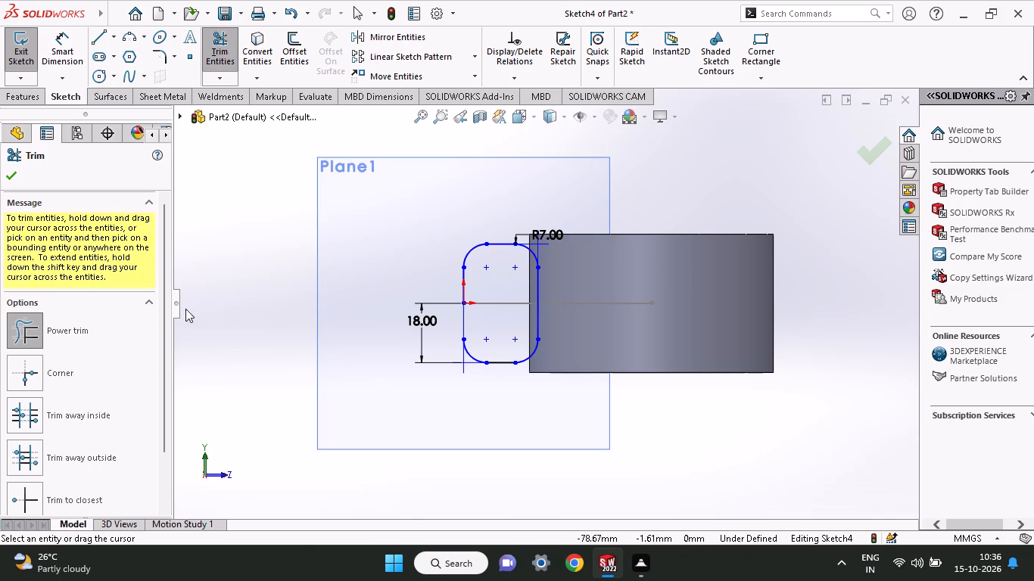
pyautogui.click(8, 172)
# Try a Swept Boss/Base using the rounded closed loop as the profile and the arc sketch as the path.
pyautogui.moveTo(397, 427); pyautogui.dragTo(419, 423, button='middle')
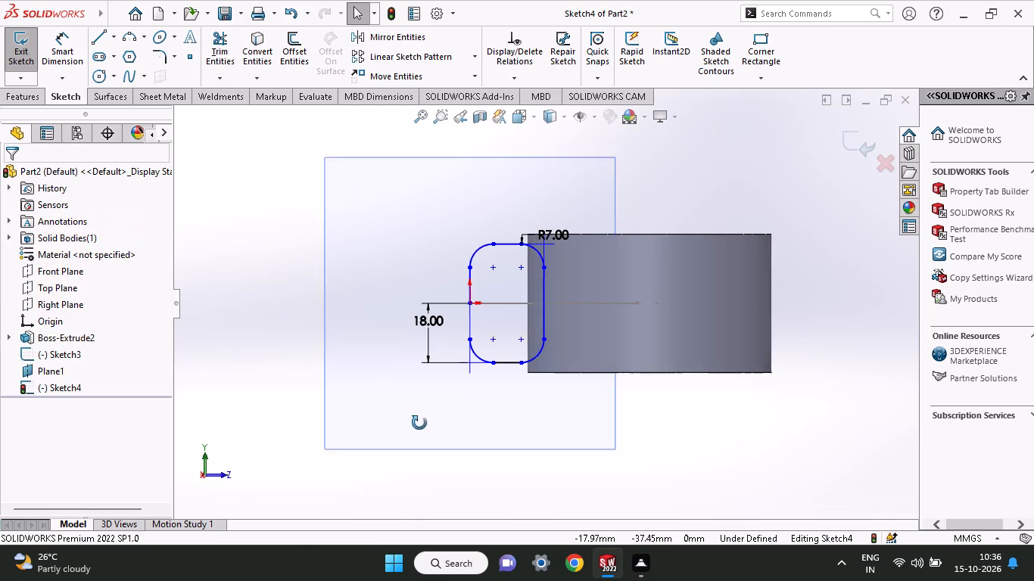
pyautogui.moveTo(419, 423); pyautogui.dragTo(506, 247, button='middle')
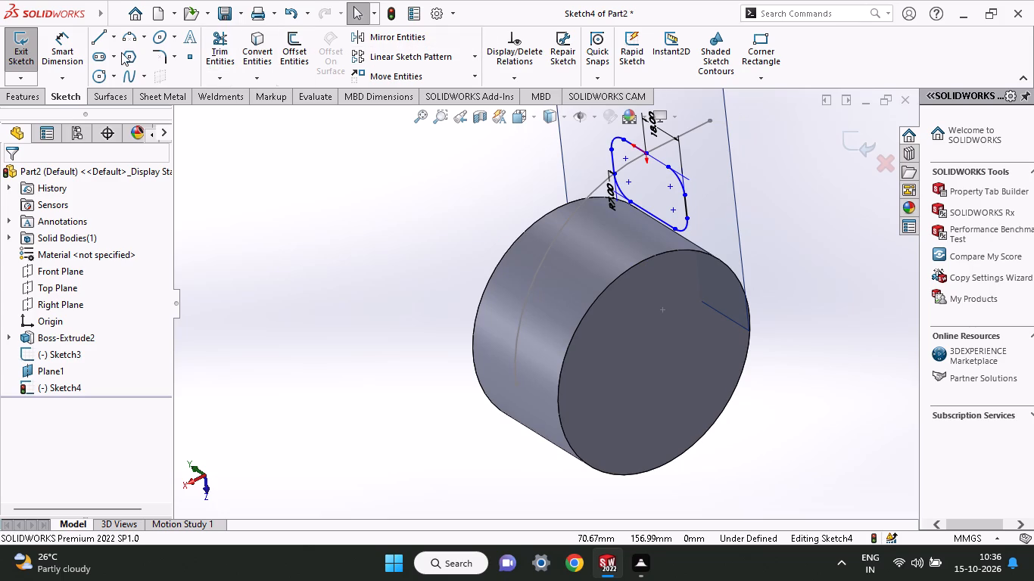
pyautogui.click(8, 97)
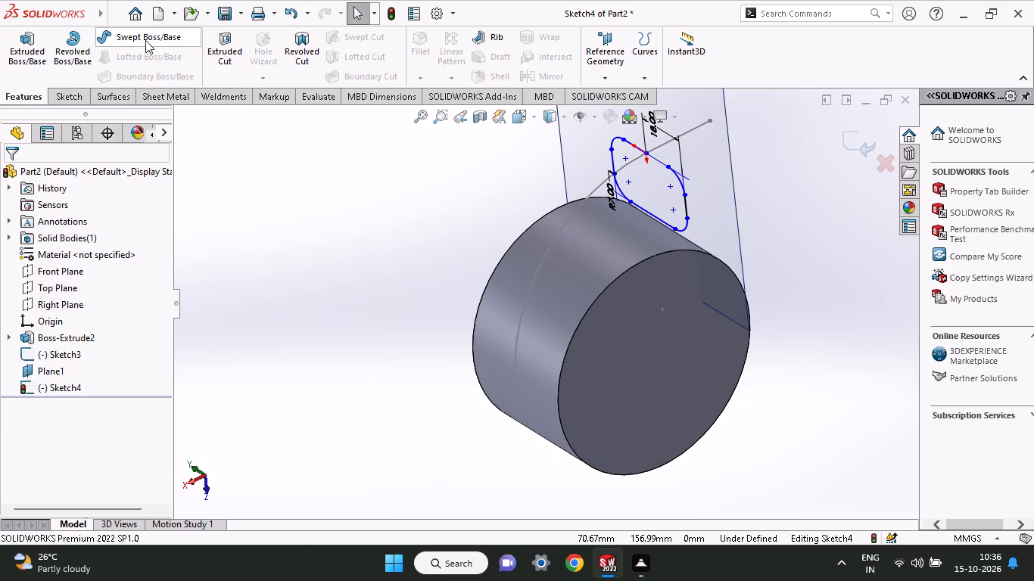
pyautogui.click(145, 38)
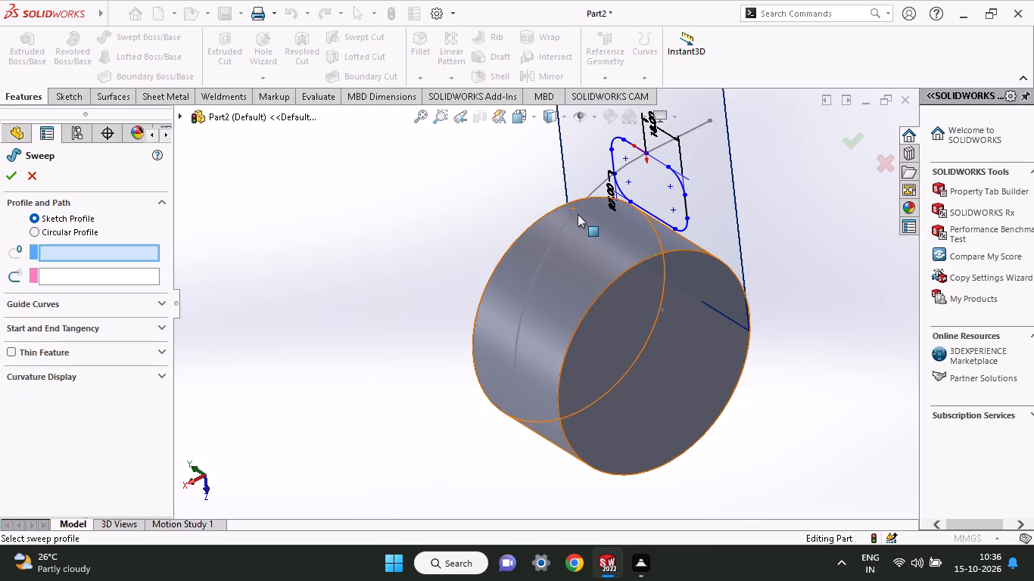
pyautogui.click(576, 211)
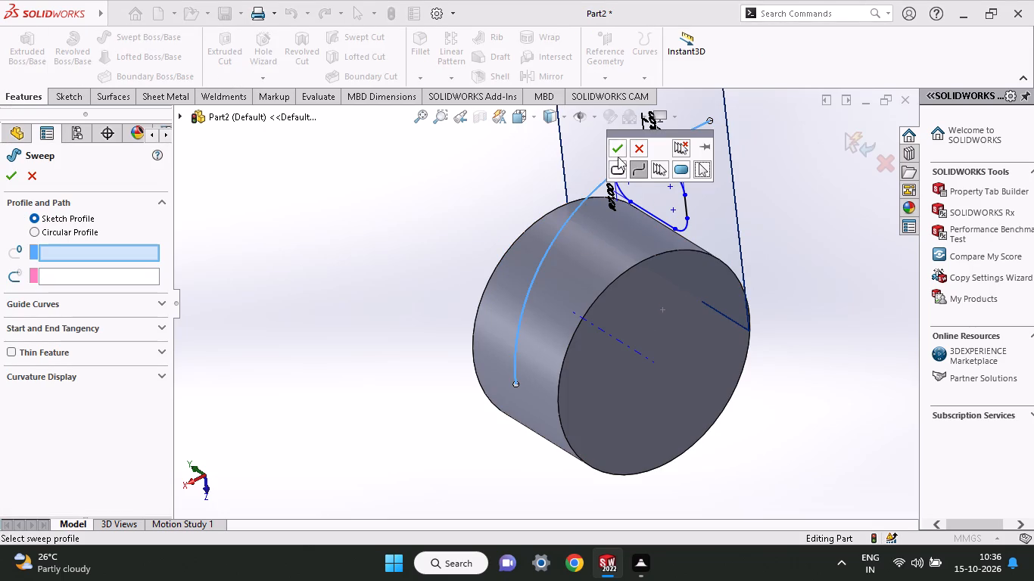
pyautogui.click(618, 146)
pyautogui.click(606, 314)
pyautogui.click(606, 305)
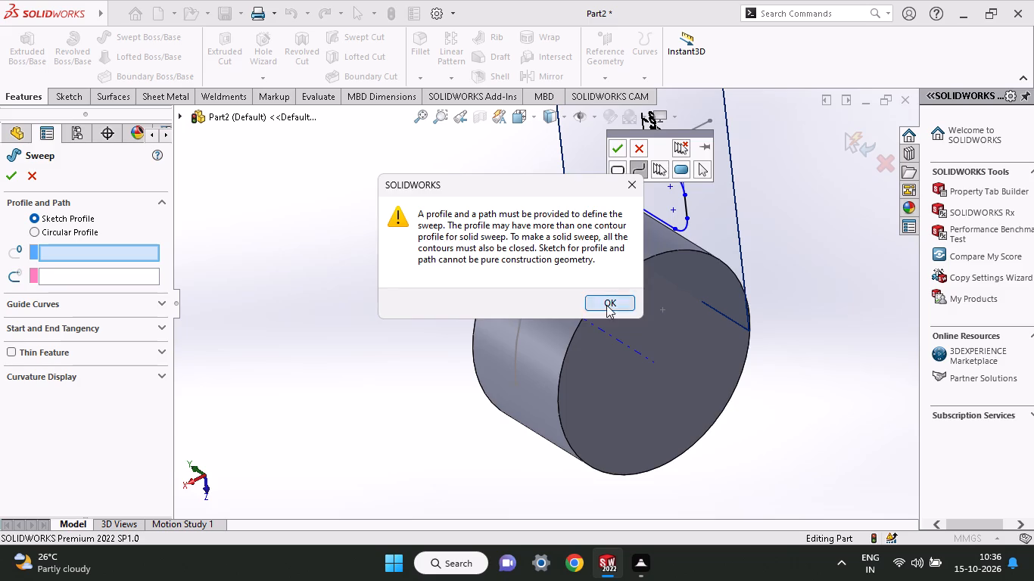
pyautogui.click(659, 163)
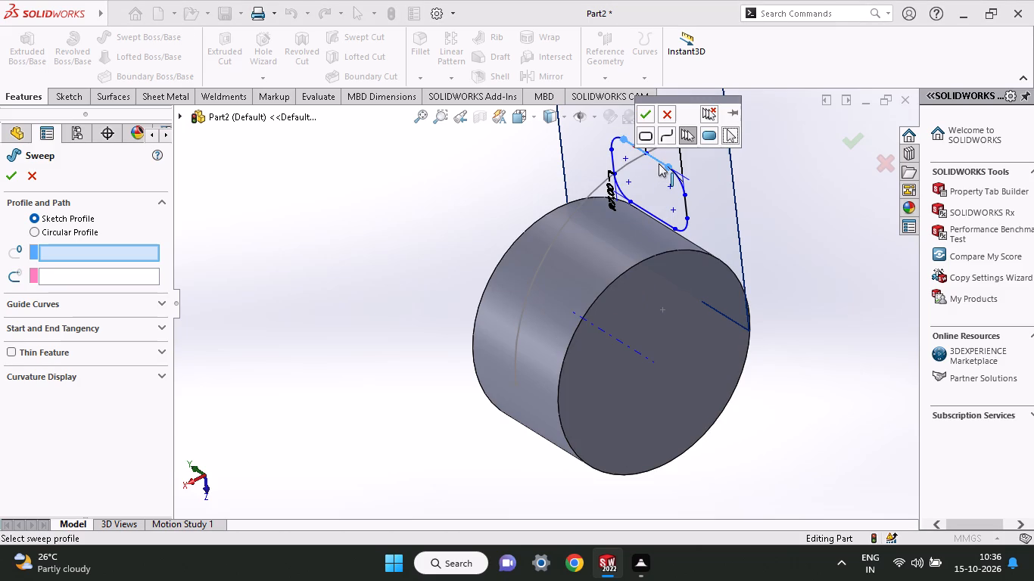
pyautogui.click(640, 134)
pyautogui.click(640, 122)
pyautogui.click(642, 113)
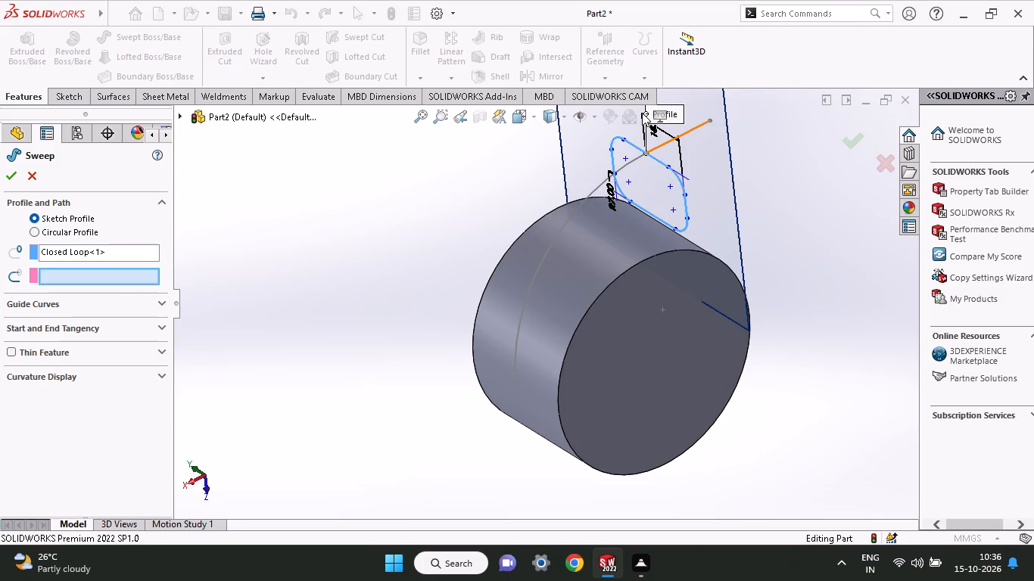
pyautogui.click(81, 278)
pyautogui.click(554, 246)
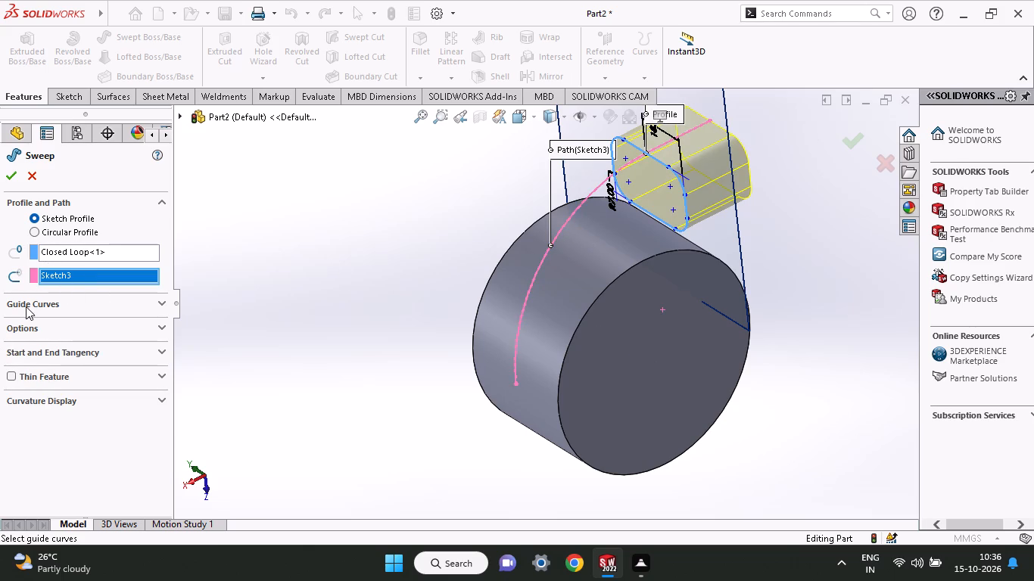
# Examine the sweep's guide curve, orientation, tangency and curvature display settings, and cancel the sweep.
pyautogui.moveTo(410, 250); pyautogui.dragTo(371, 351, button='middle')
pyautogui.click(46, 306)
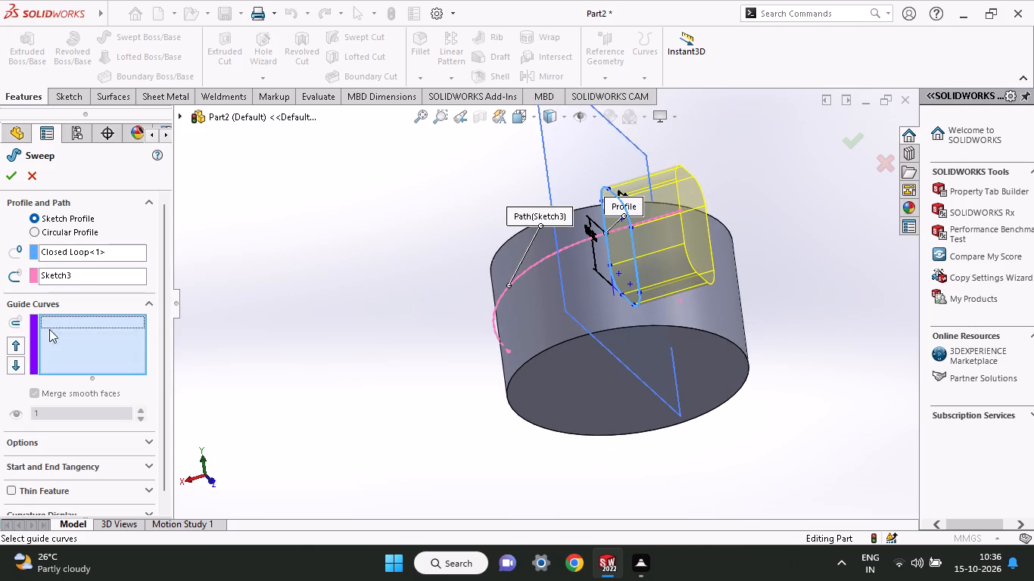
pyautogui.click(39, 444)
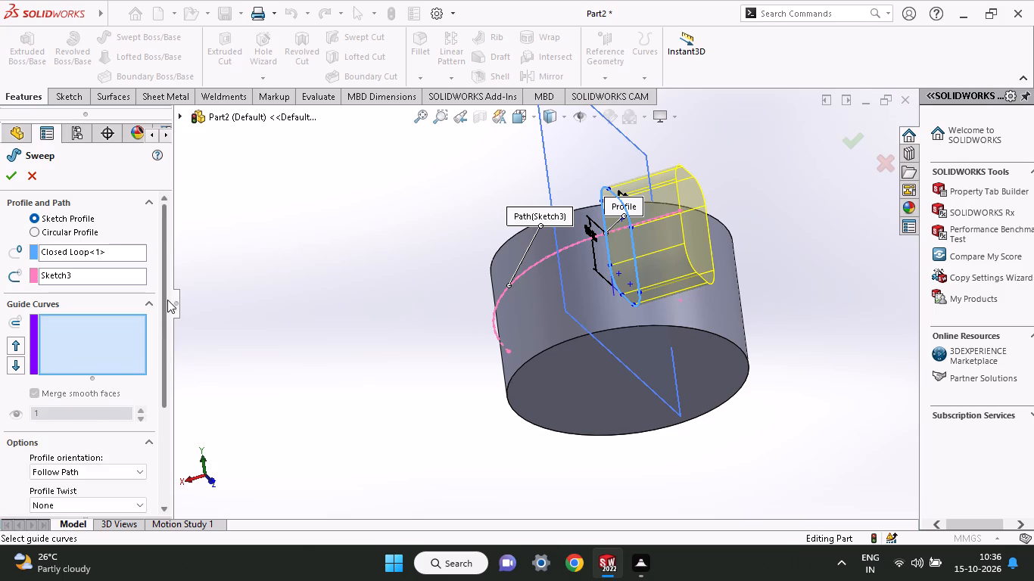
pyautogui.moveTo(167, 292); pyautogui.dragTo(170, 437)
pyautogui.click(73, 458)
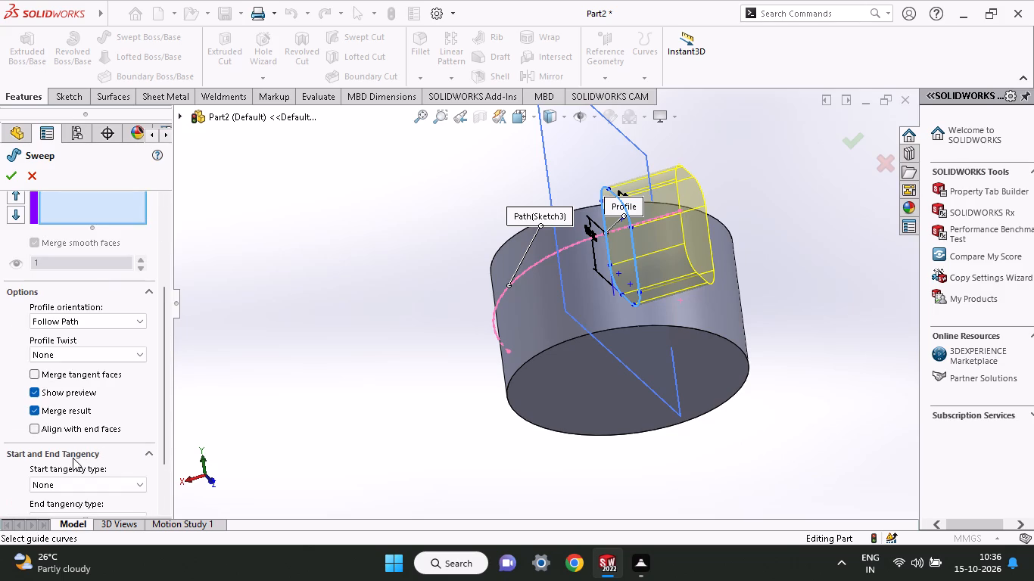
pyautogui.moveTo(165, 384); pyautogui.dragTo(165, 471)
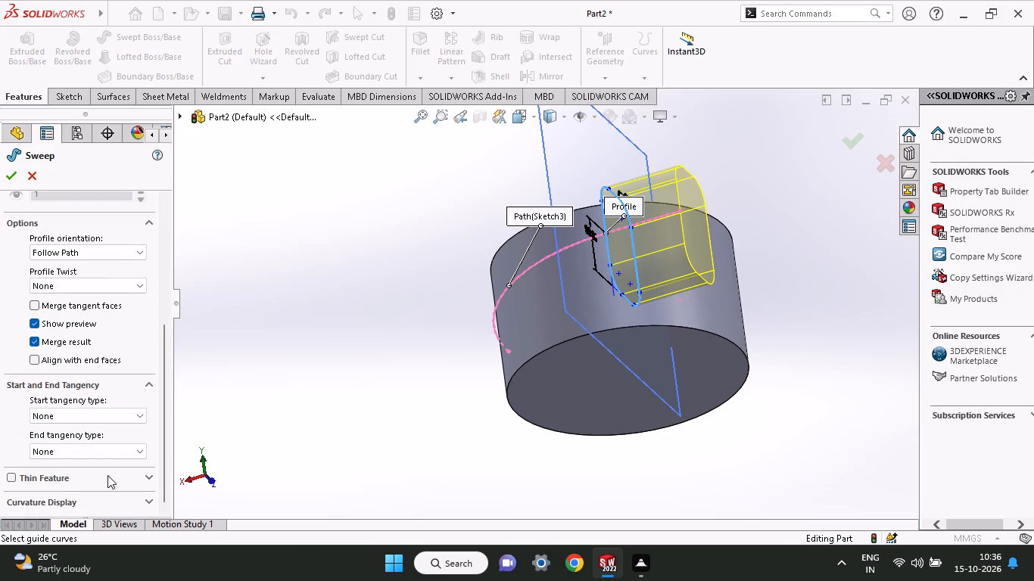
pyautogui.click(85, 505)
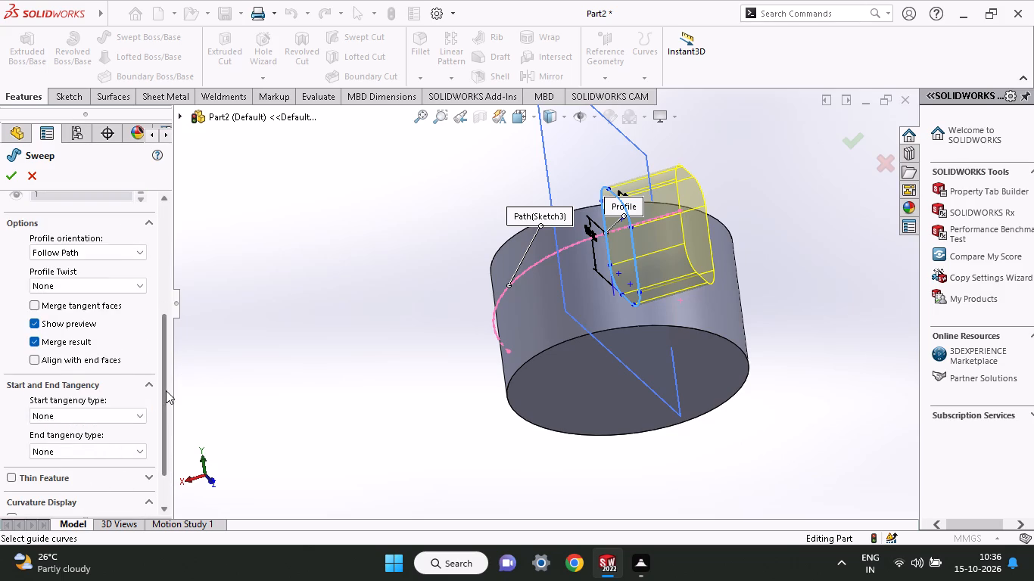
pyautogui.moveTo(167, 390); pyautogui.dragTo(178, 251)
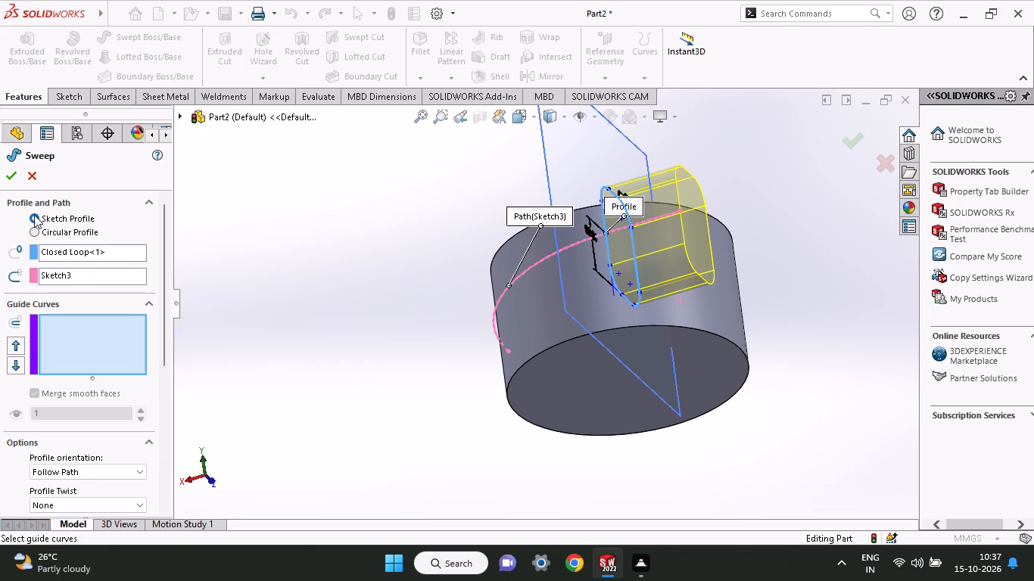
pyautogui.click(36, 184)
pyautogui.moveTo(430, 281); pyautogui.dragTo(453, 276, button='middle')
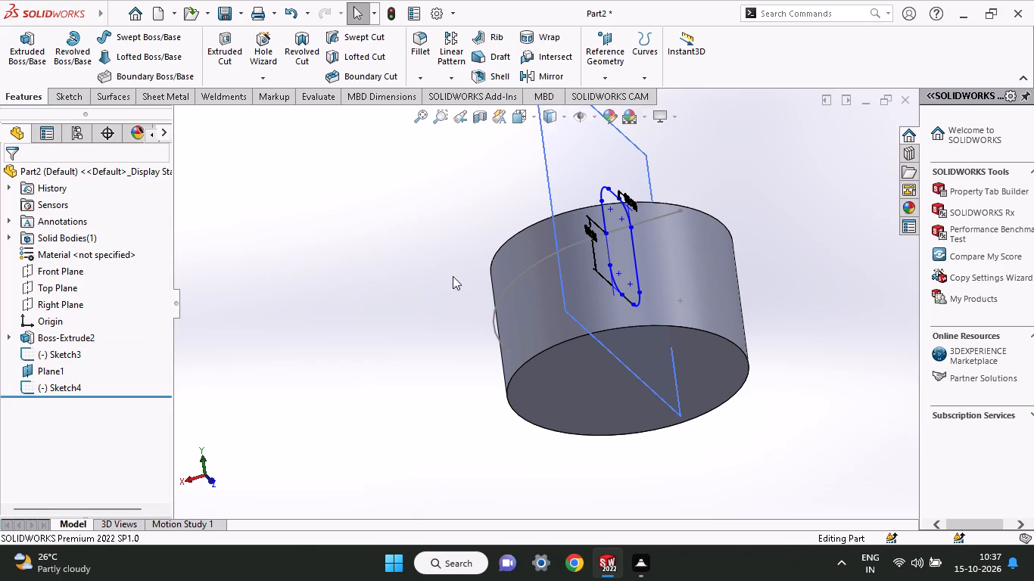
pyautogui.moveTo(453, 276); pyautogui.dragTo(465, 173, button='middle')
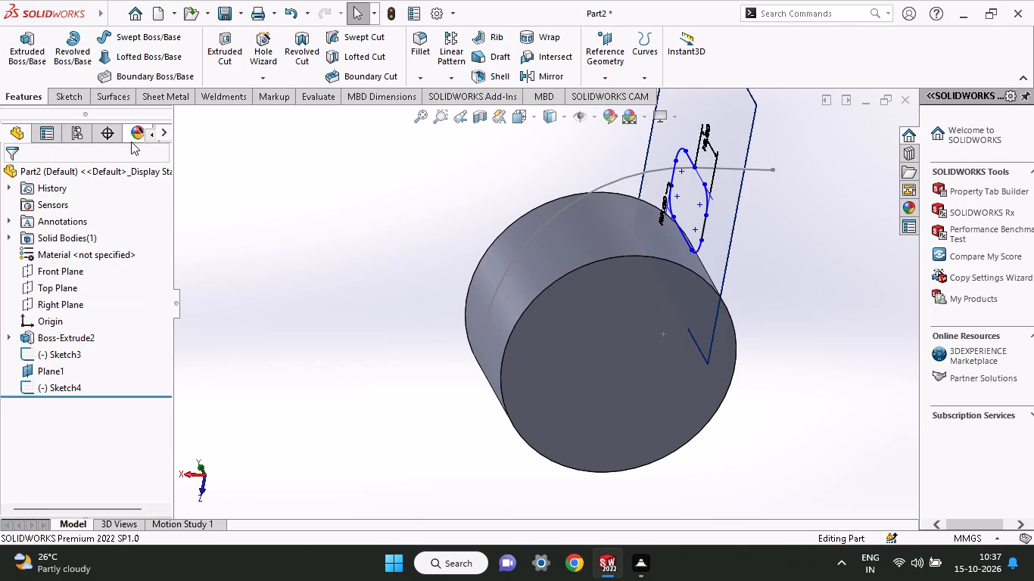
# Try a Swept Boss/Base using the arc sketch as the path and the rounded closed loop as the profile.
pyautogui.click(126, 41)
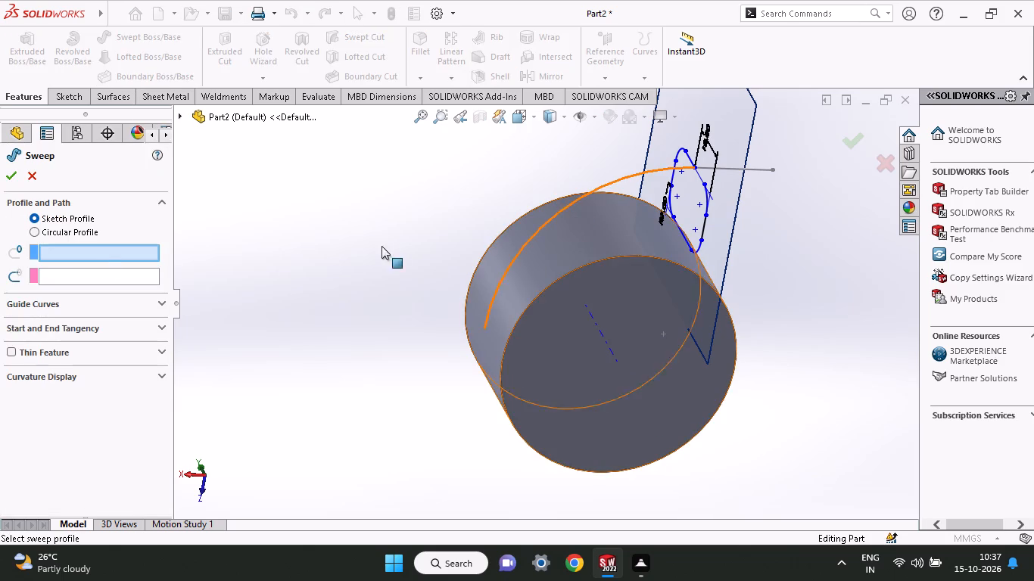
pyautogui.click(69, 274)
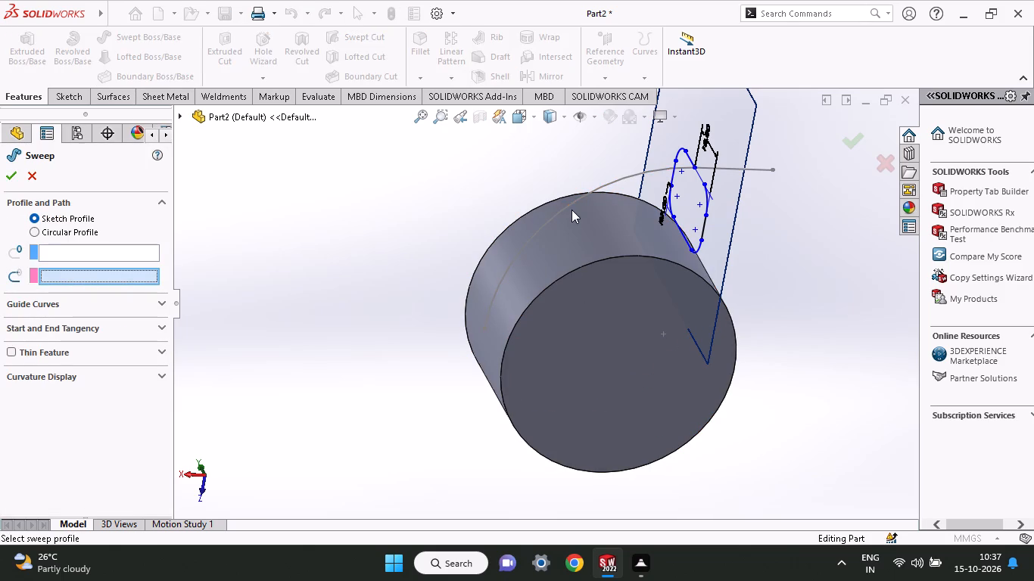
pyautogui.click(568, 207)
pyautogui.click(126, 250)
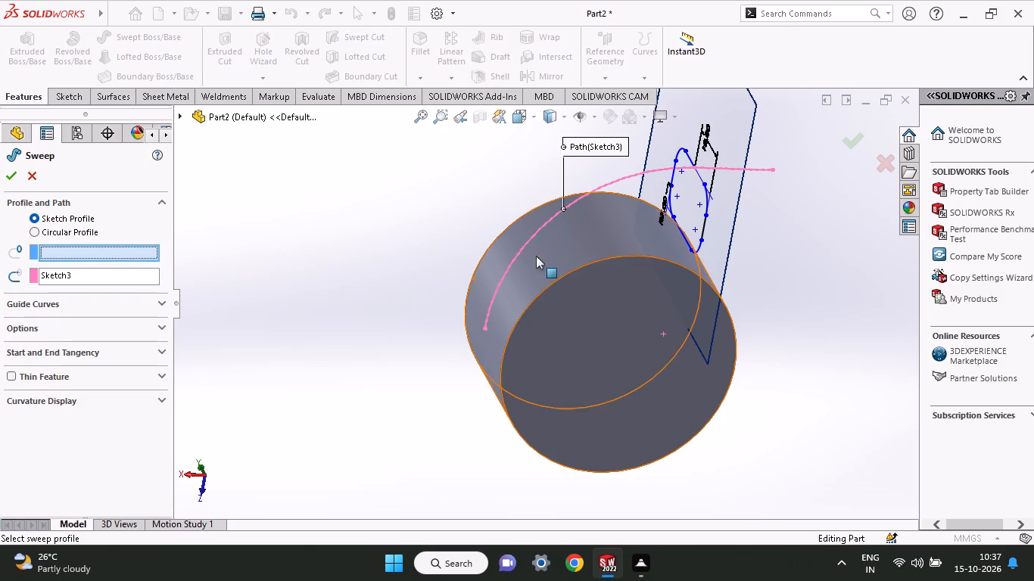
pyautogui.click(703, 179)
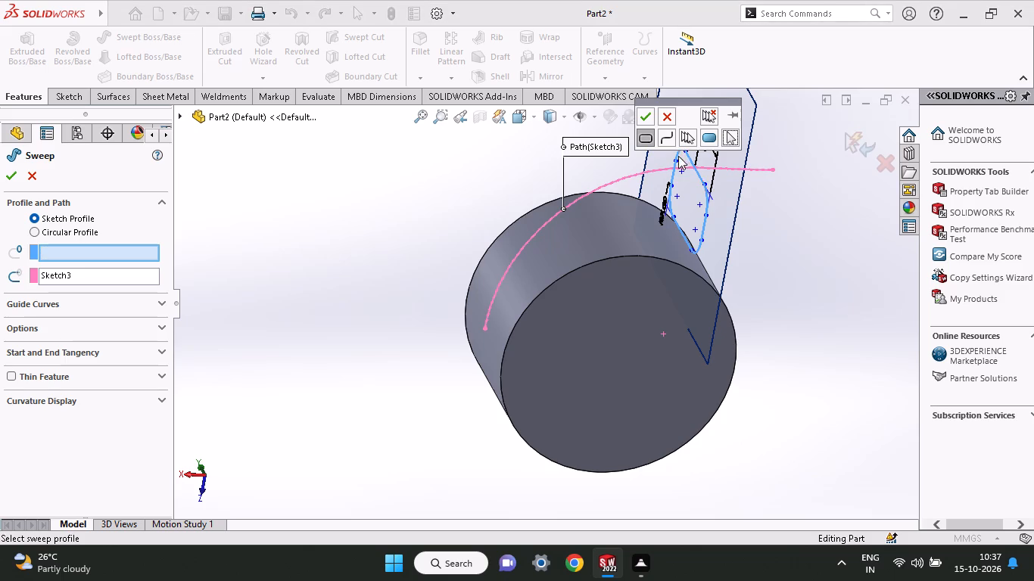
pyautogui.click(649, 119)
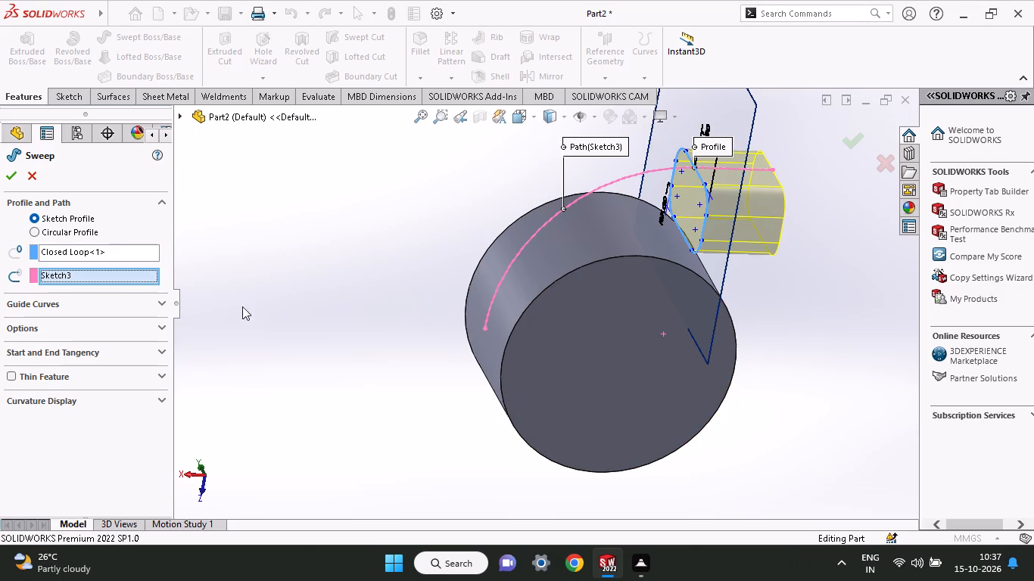
# Examine the sweep's guide curve, orientation, twist, tangency and curvature display settings, and cancel the sweep.
pyautogui.click(12, 282)
pyautogui.click(33, 306)
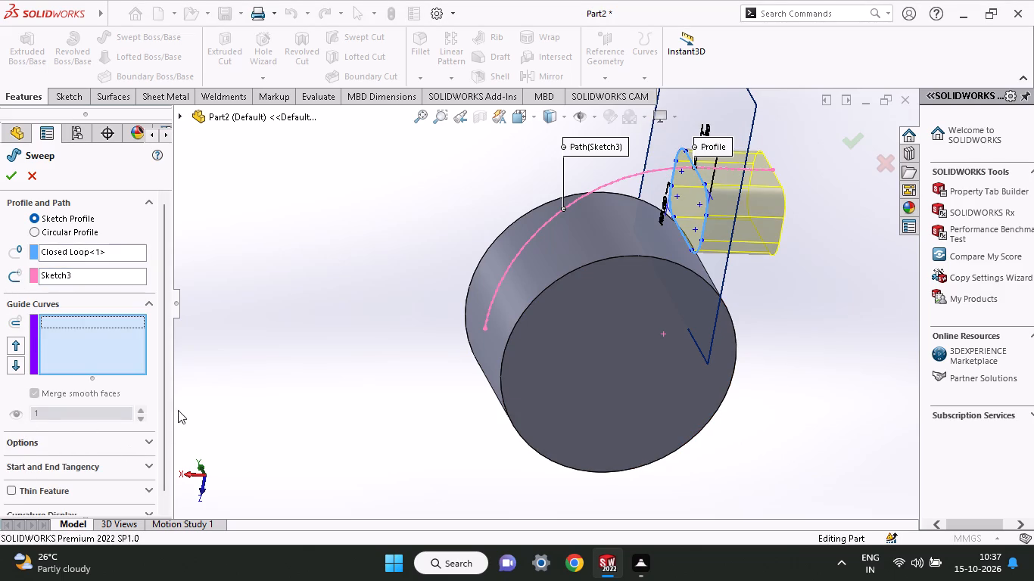
pyautogui.moveTo(160, 396); pyautogui.dragTo(162, 478)
pyautogui.click(99, 427)
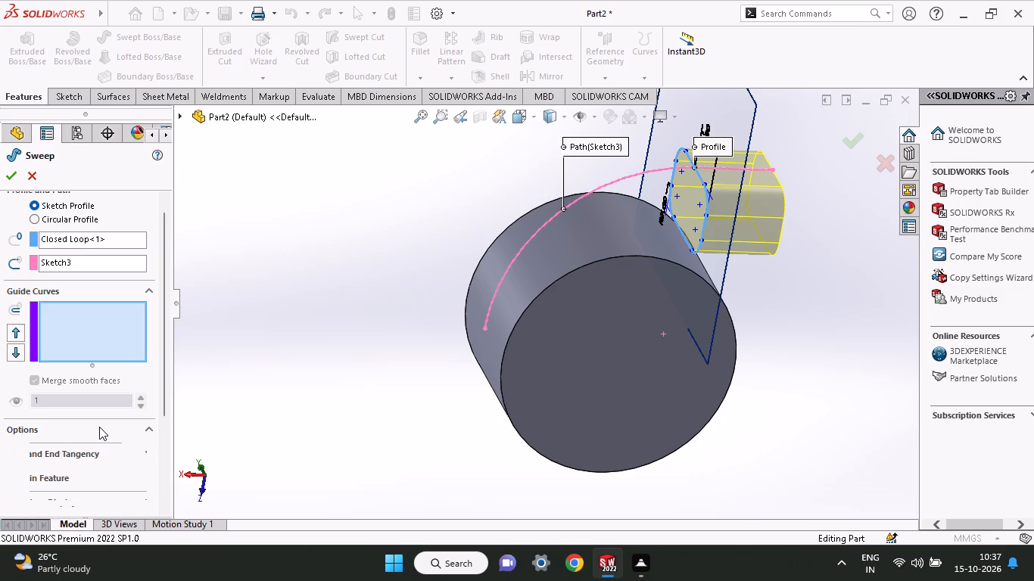
pyautogui.moveTo(163, 379); pyautogui.dragTo(163, 505)
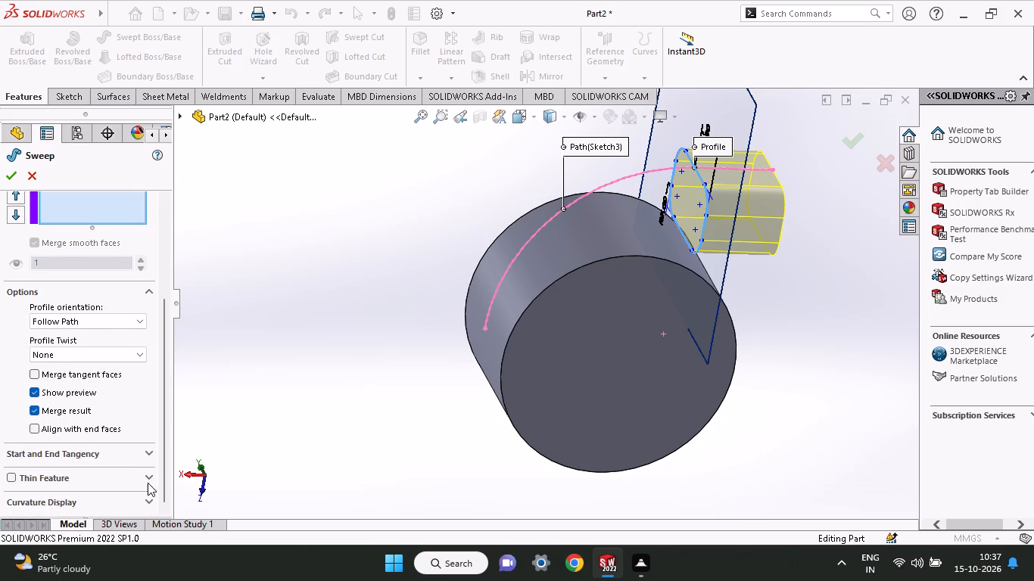
pyautogui.click(121, 452)
pyautogui.moveTo(157, 402); pyautogui.dragTo(160, 477)
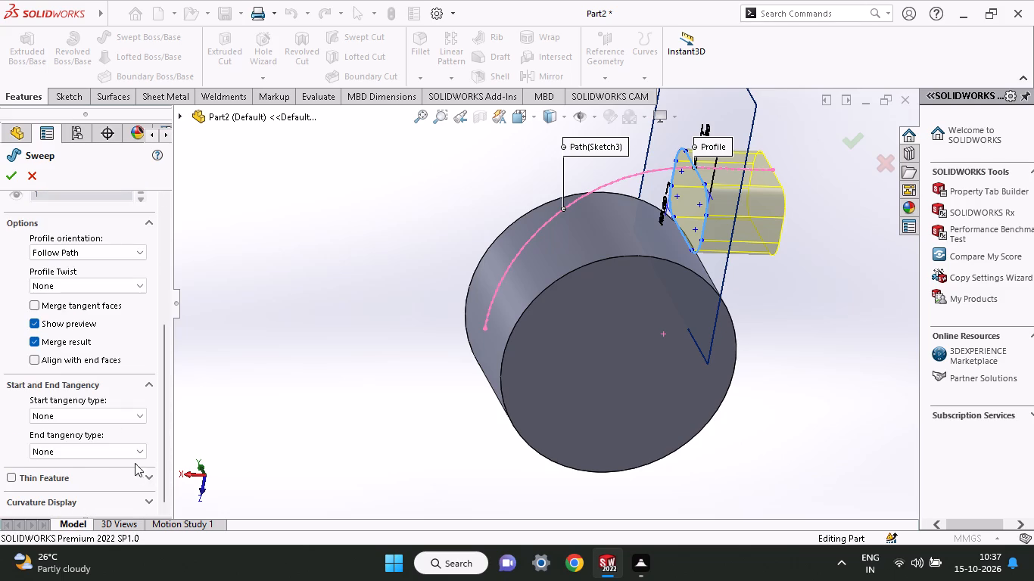
pyautogui.click(96, 501)
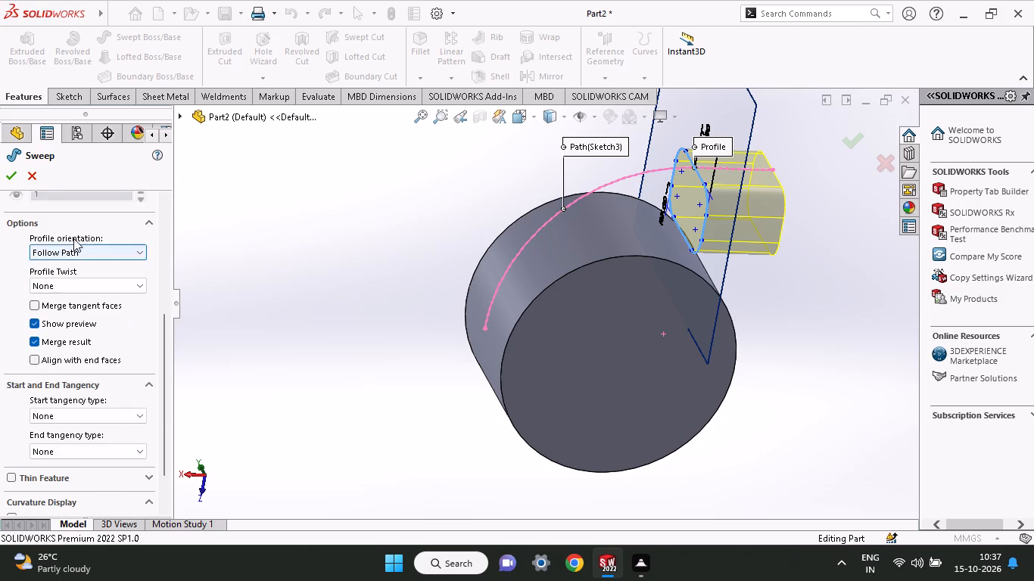
pyautogui.click(37, 176)
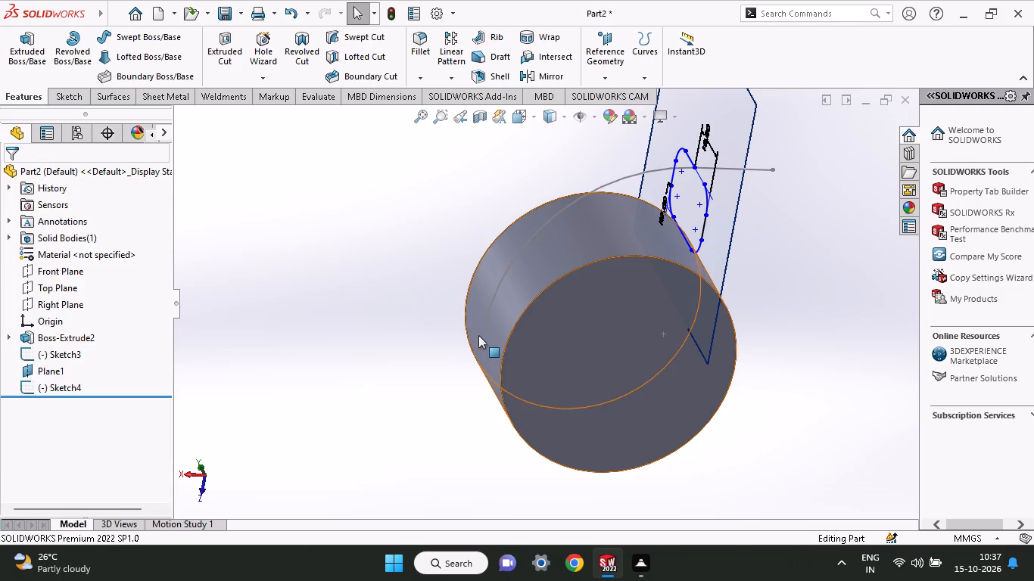
# Hide the reference plane that carries the rounded profile sketch.
pyautogui.moveTo(497, 337); pyautogui.dragTo(391, 418, button='middle')
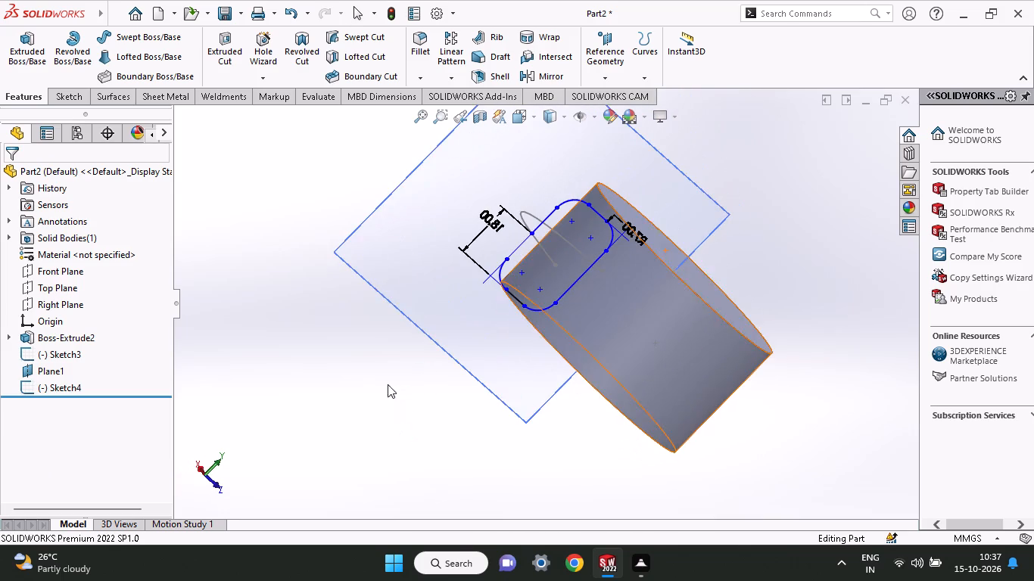
pyautogui.click(396, 212)
pyautogui.rightClick(396, 212)
pyautogui.click(451, 196)
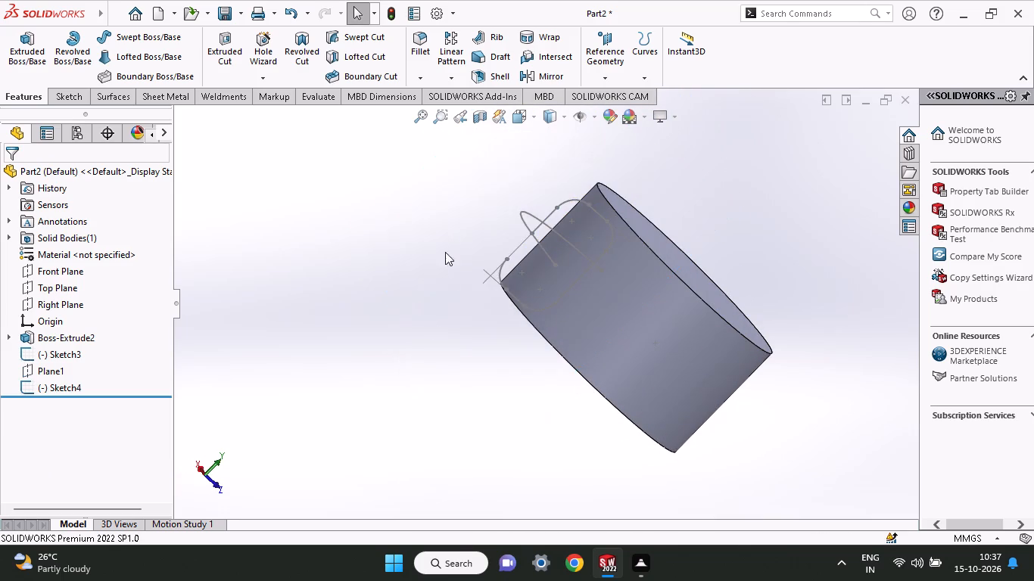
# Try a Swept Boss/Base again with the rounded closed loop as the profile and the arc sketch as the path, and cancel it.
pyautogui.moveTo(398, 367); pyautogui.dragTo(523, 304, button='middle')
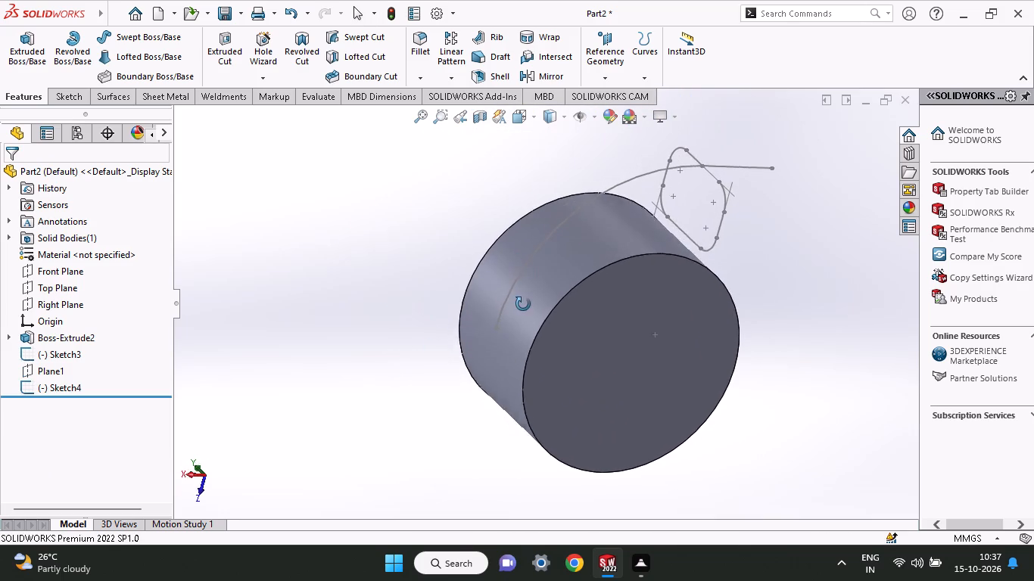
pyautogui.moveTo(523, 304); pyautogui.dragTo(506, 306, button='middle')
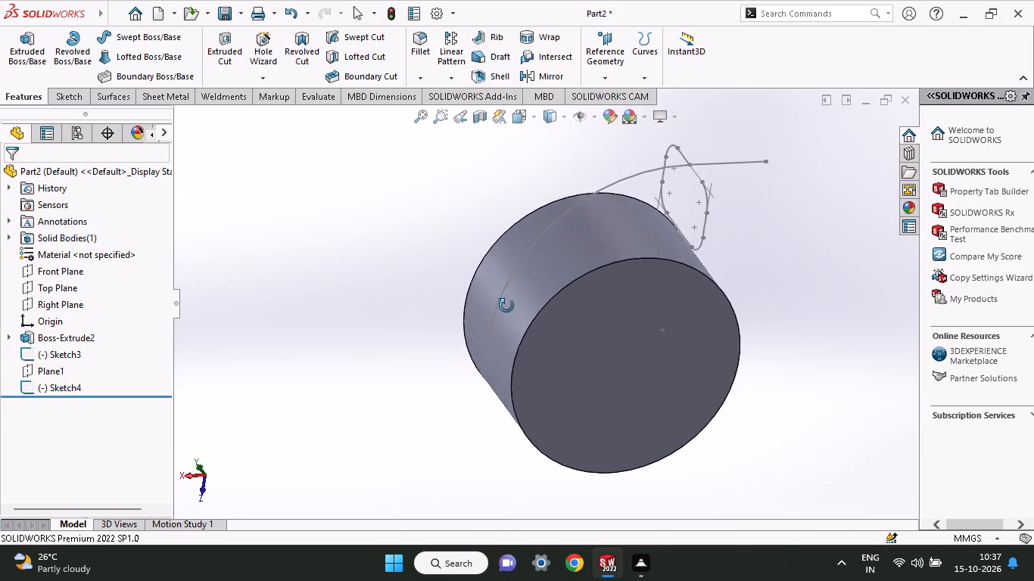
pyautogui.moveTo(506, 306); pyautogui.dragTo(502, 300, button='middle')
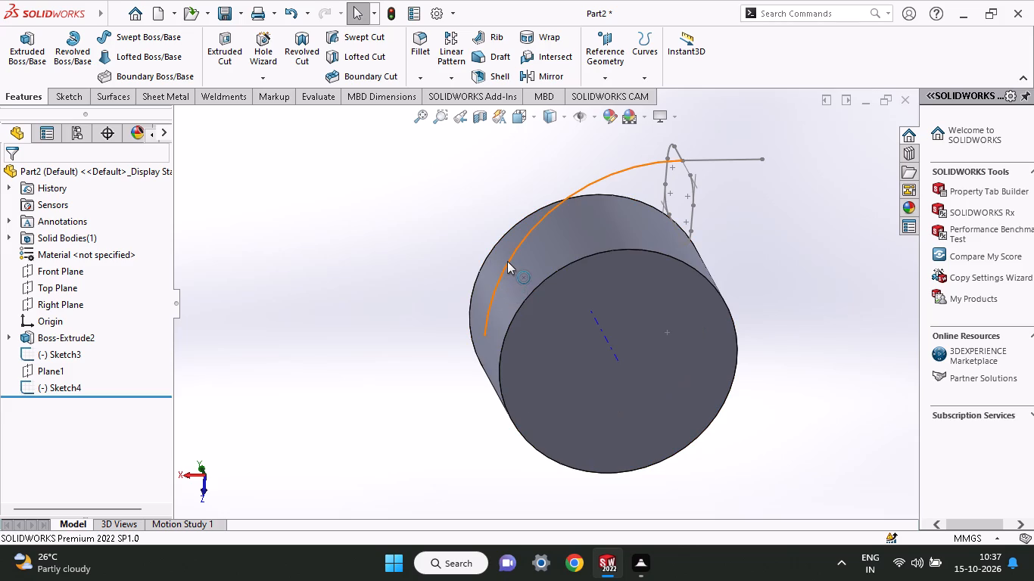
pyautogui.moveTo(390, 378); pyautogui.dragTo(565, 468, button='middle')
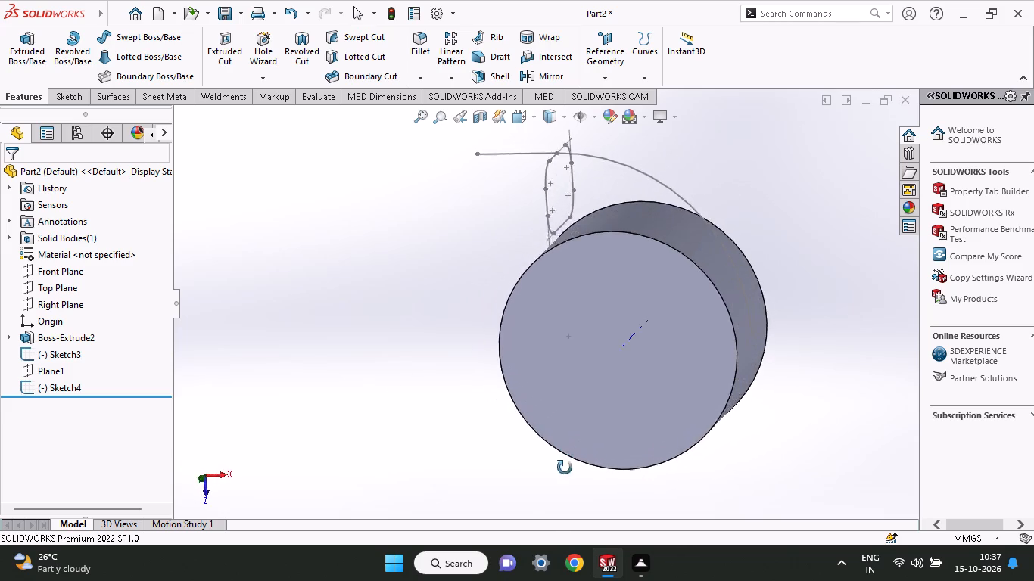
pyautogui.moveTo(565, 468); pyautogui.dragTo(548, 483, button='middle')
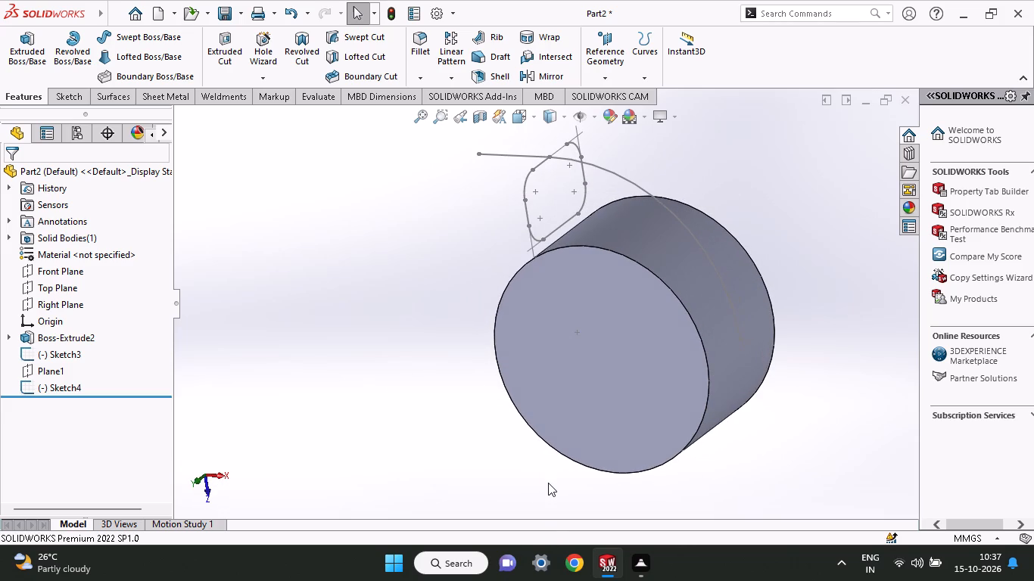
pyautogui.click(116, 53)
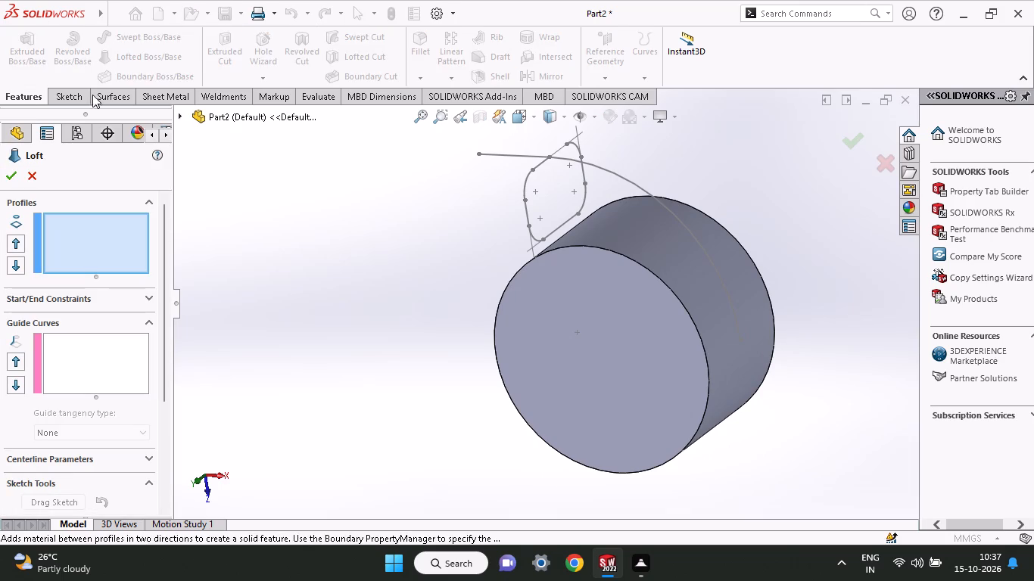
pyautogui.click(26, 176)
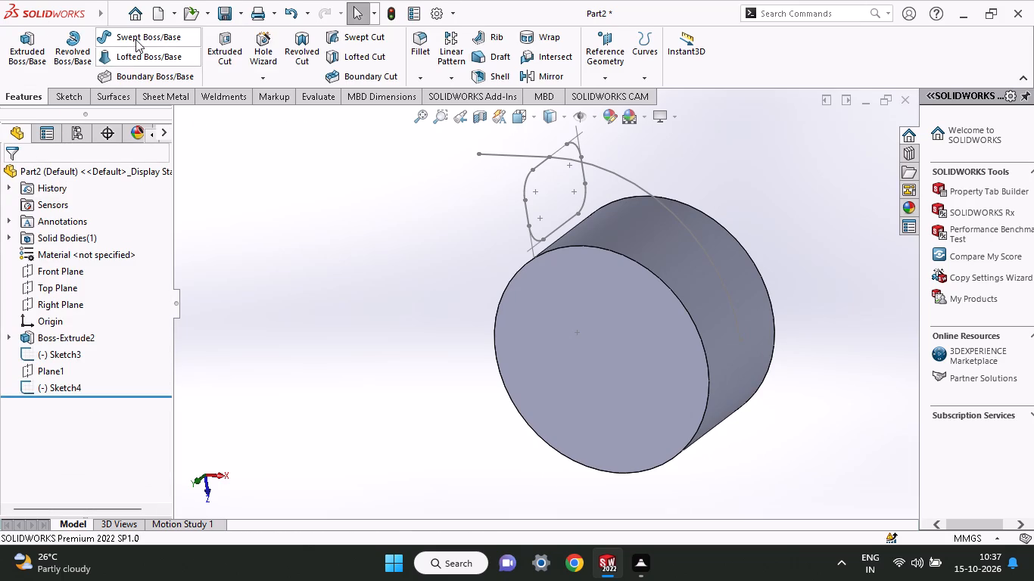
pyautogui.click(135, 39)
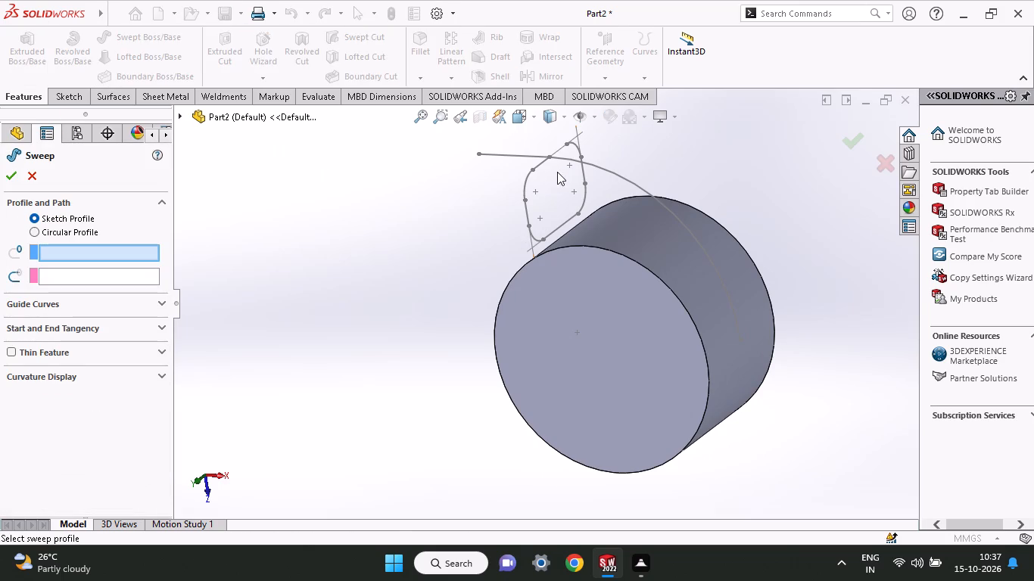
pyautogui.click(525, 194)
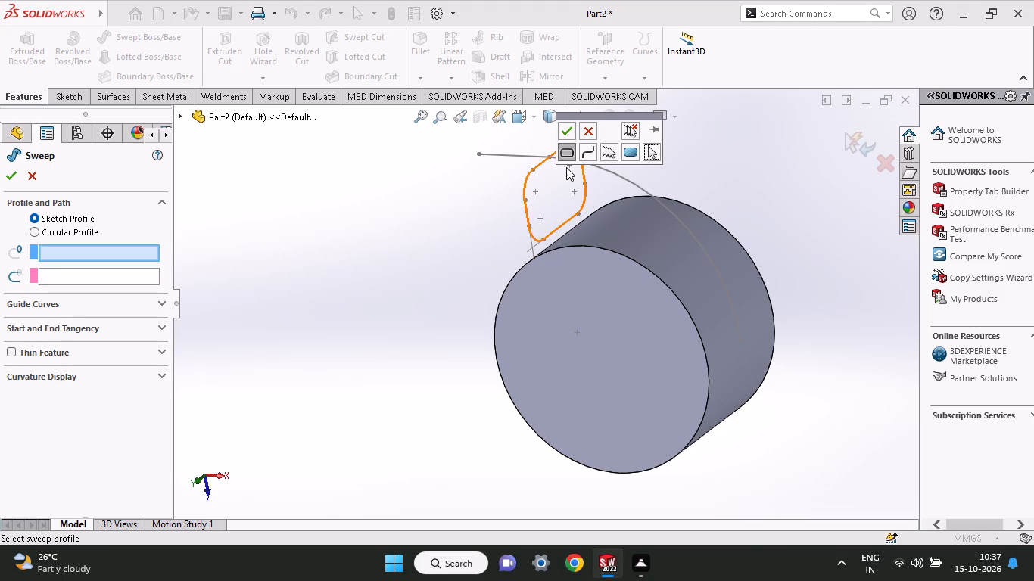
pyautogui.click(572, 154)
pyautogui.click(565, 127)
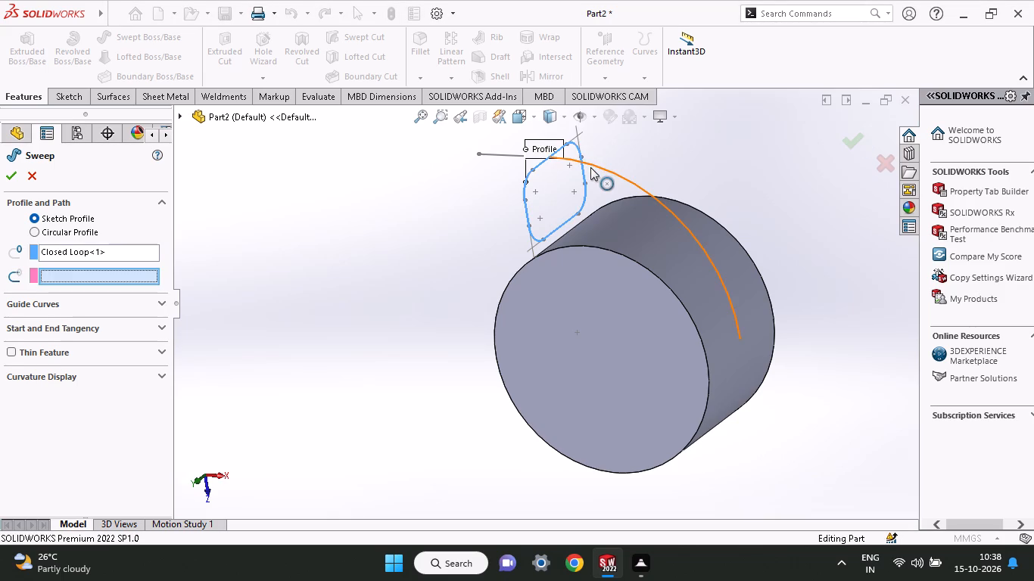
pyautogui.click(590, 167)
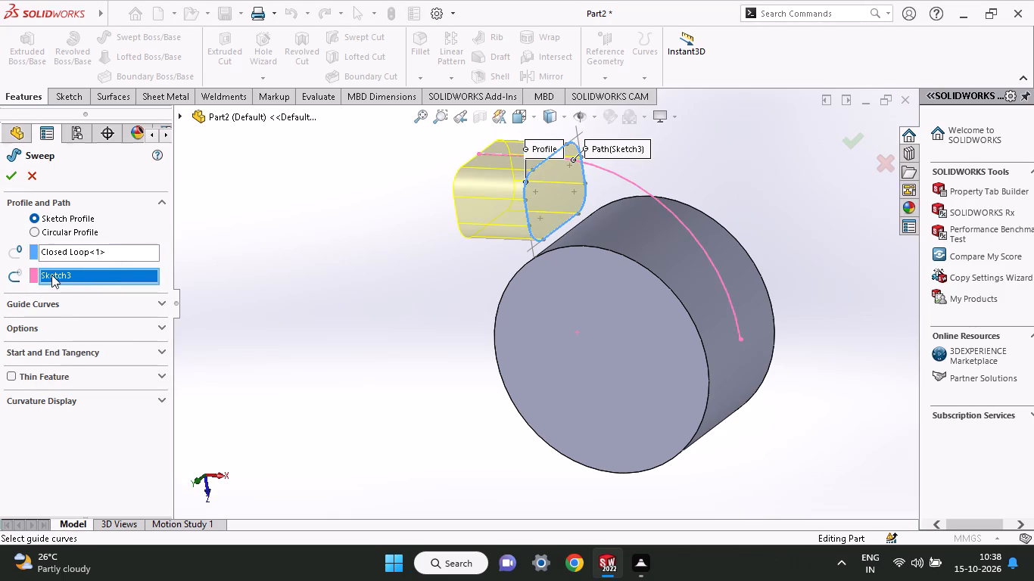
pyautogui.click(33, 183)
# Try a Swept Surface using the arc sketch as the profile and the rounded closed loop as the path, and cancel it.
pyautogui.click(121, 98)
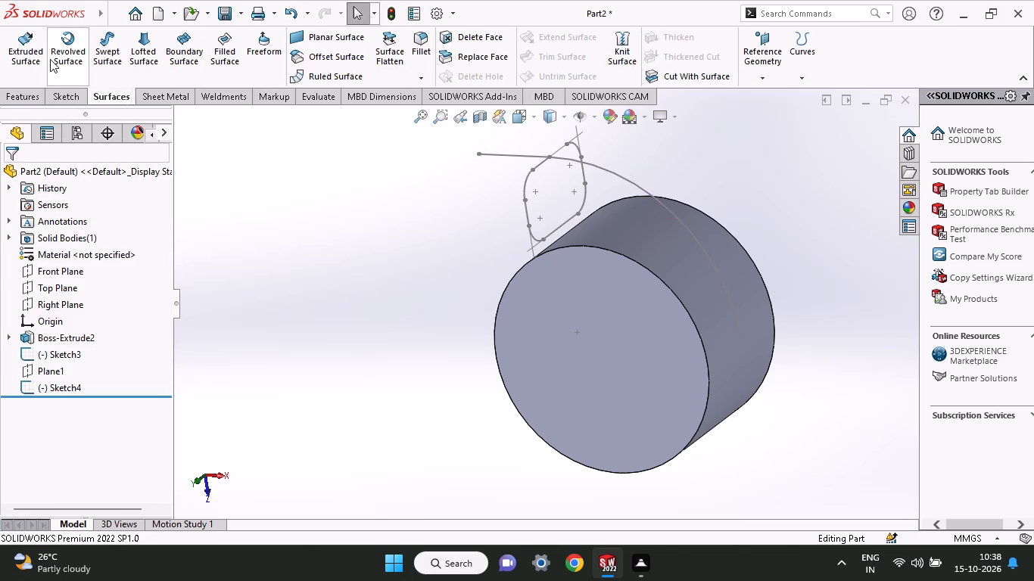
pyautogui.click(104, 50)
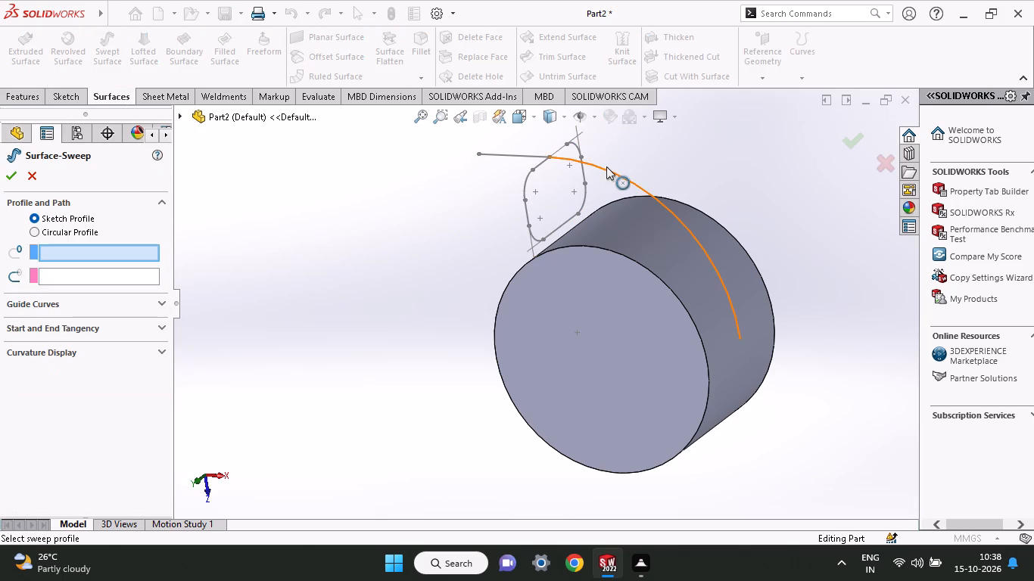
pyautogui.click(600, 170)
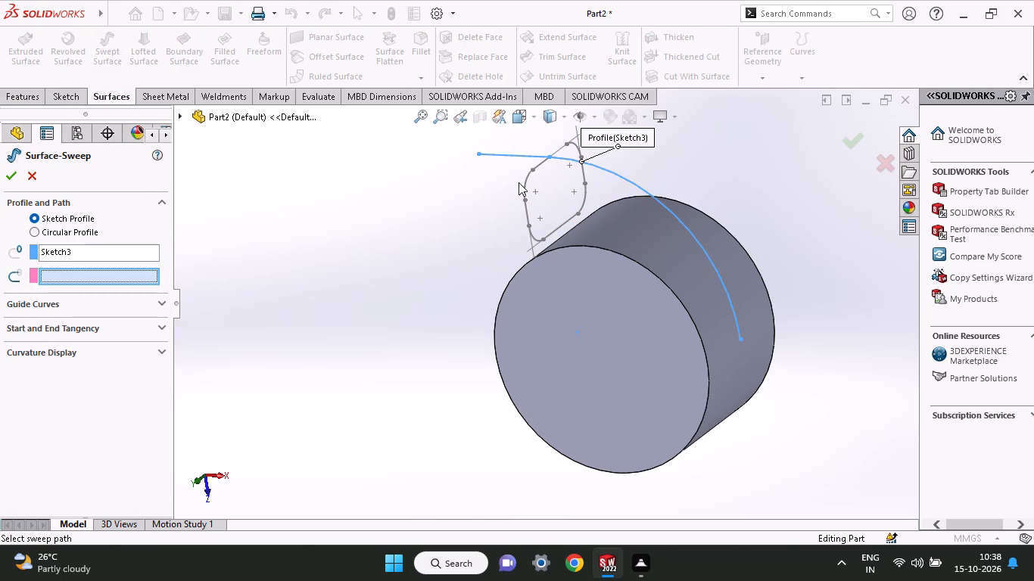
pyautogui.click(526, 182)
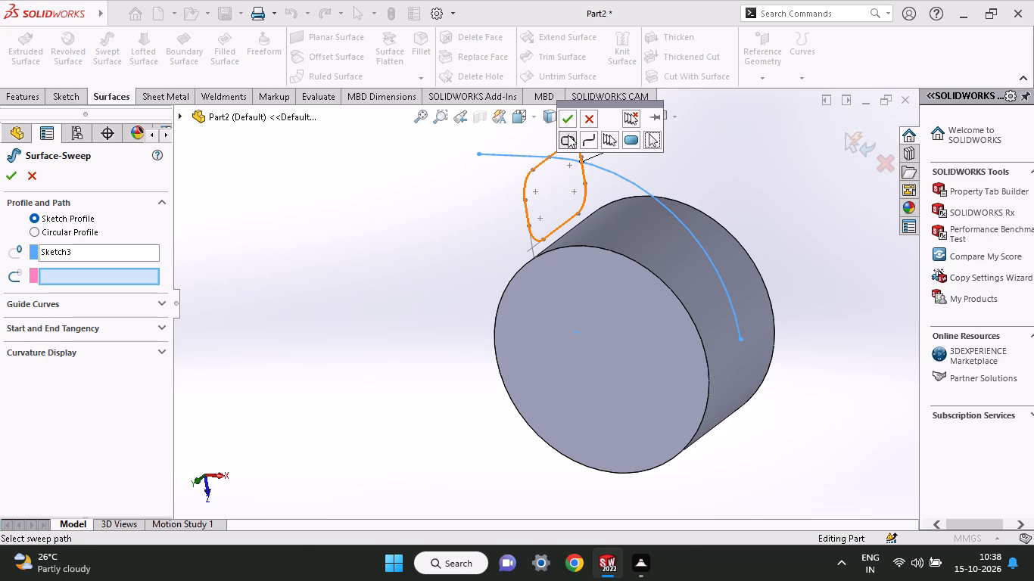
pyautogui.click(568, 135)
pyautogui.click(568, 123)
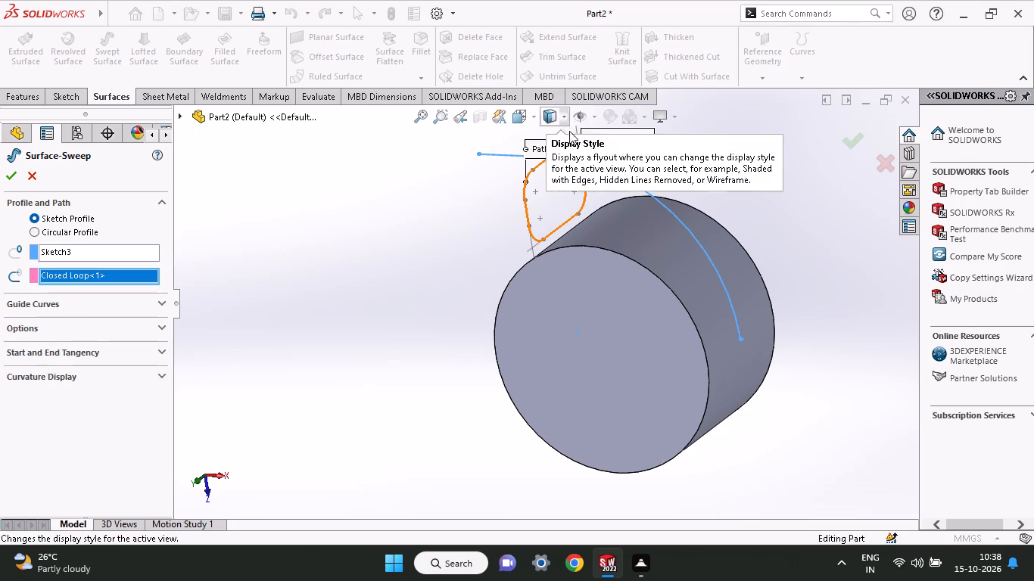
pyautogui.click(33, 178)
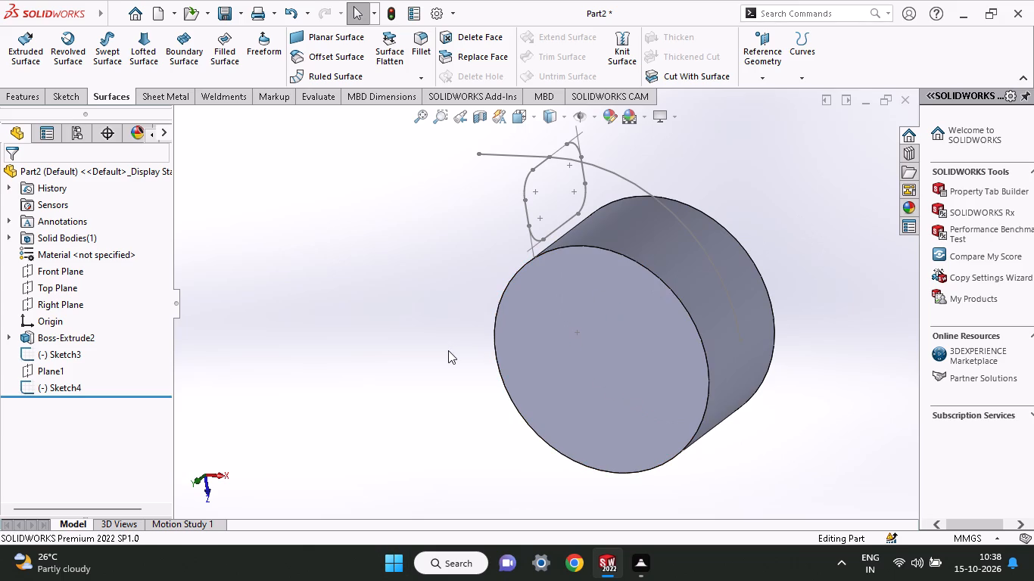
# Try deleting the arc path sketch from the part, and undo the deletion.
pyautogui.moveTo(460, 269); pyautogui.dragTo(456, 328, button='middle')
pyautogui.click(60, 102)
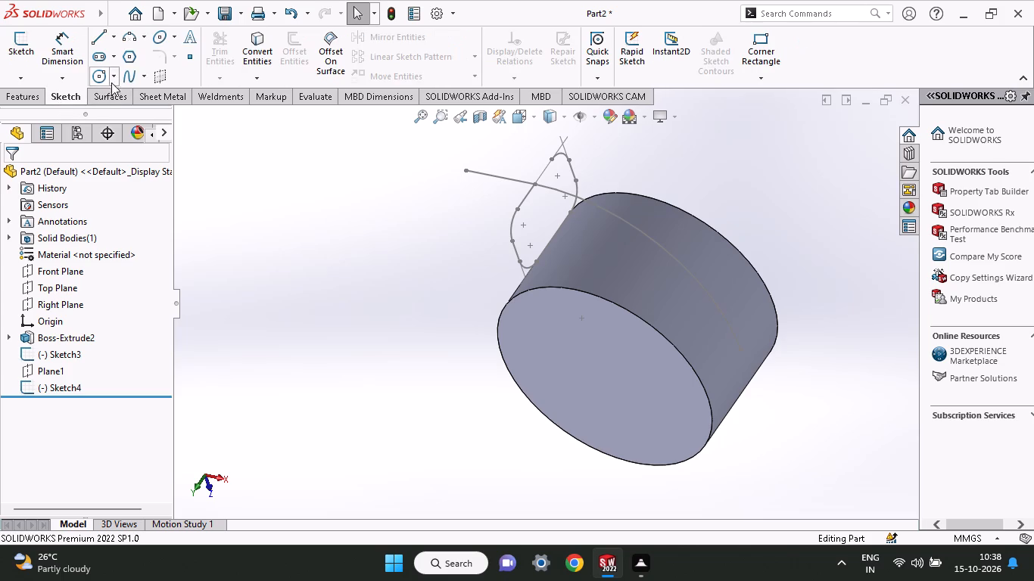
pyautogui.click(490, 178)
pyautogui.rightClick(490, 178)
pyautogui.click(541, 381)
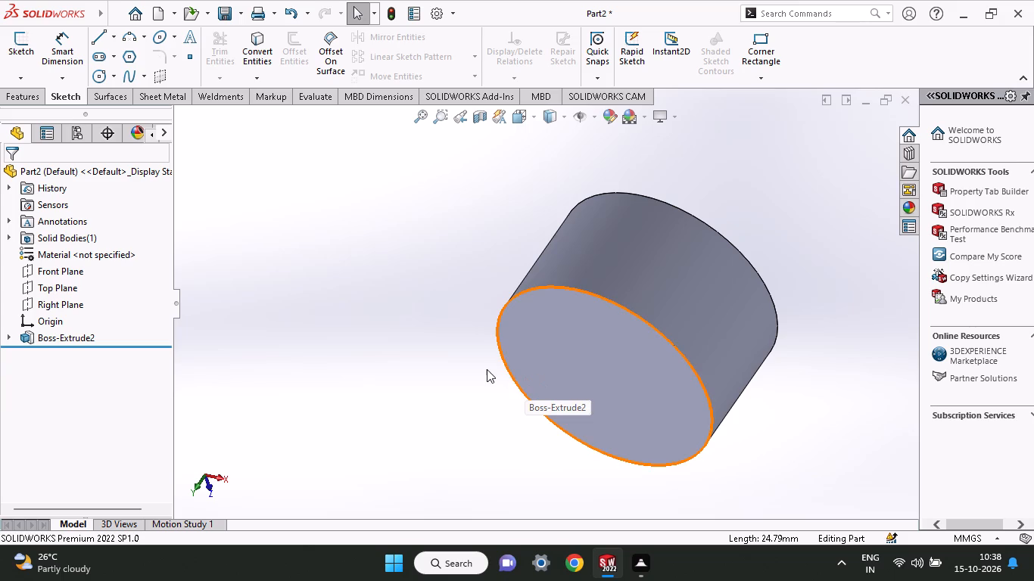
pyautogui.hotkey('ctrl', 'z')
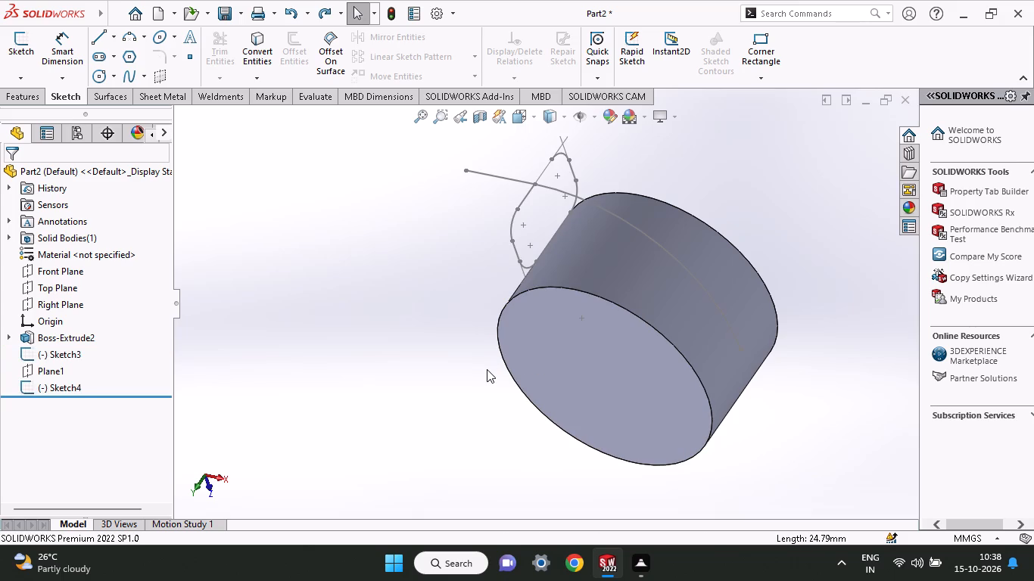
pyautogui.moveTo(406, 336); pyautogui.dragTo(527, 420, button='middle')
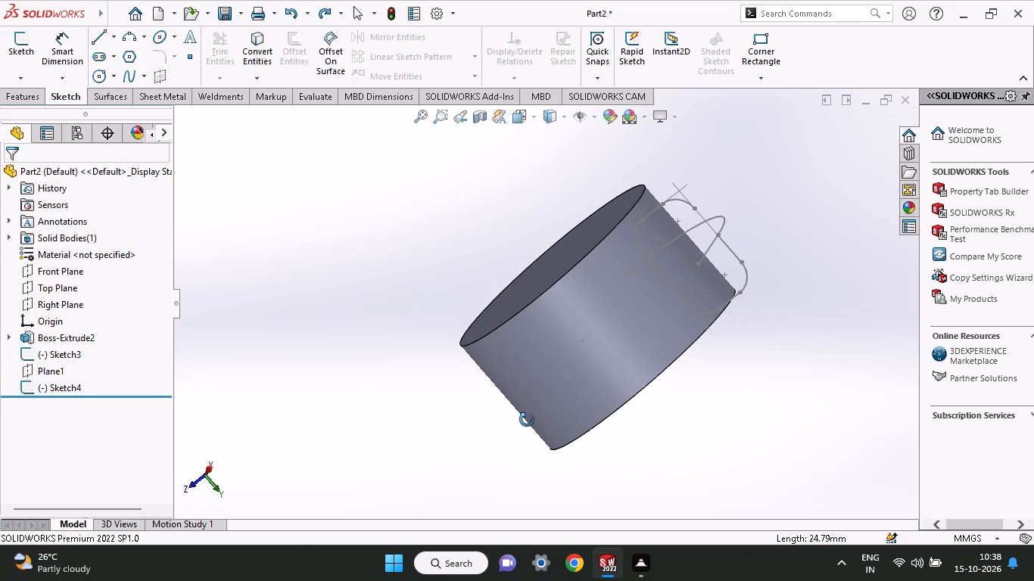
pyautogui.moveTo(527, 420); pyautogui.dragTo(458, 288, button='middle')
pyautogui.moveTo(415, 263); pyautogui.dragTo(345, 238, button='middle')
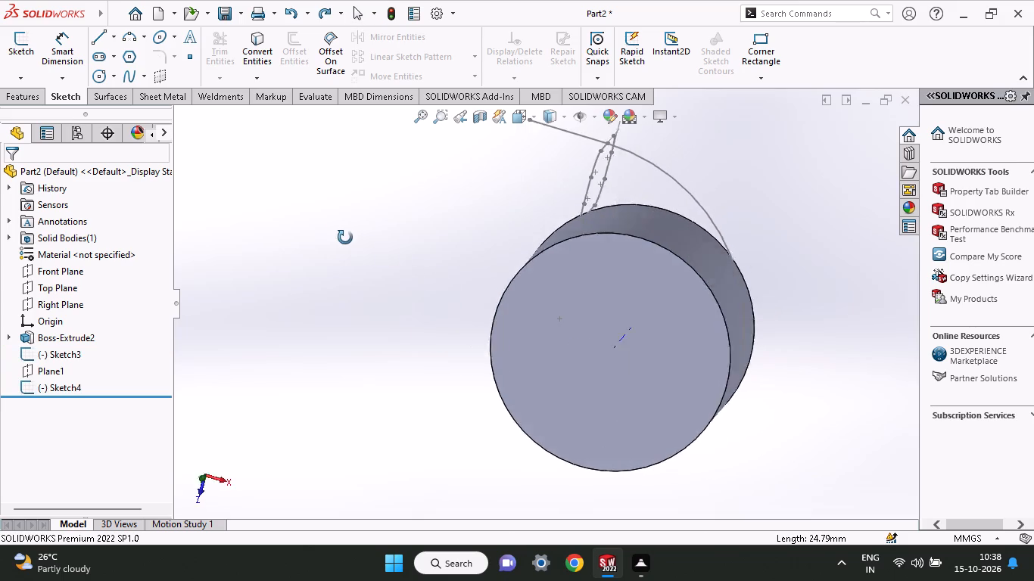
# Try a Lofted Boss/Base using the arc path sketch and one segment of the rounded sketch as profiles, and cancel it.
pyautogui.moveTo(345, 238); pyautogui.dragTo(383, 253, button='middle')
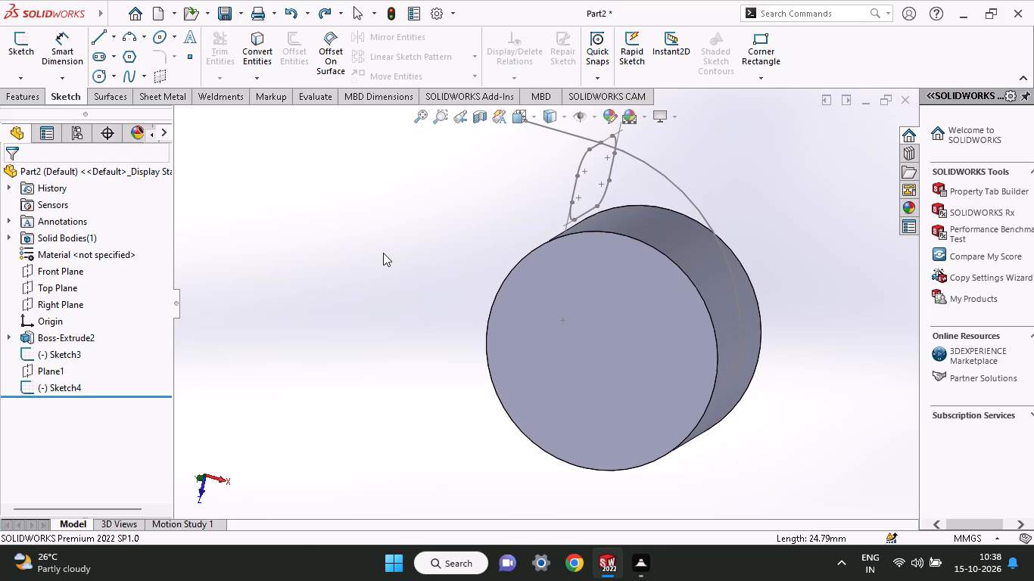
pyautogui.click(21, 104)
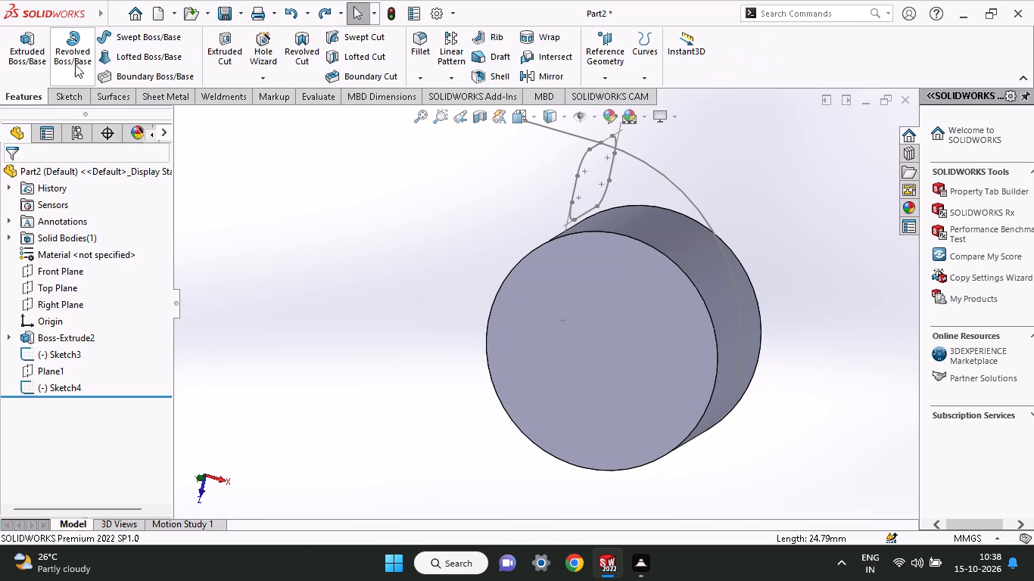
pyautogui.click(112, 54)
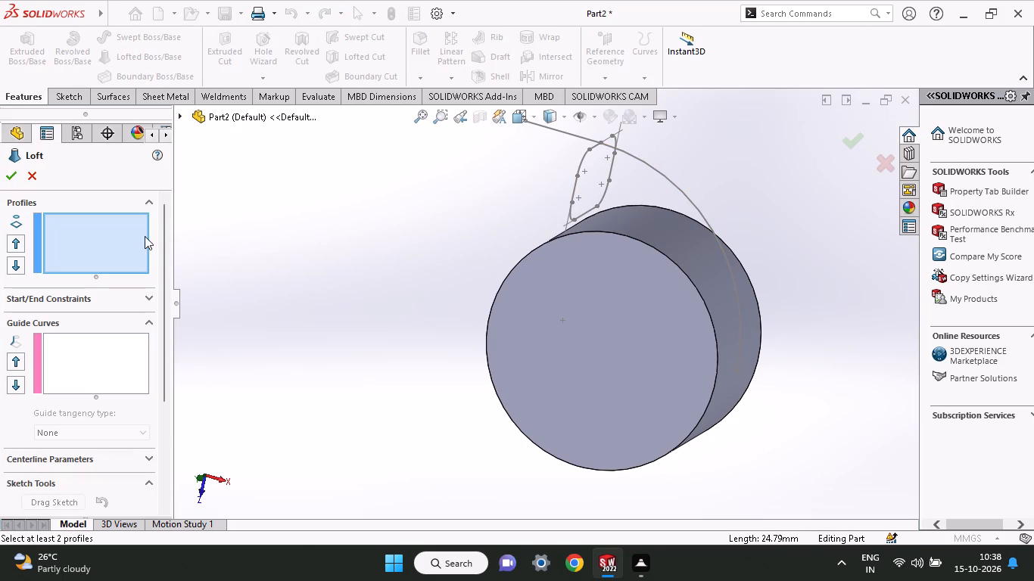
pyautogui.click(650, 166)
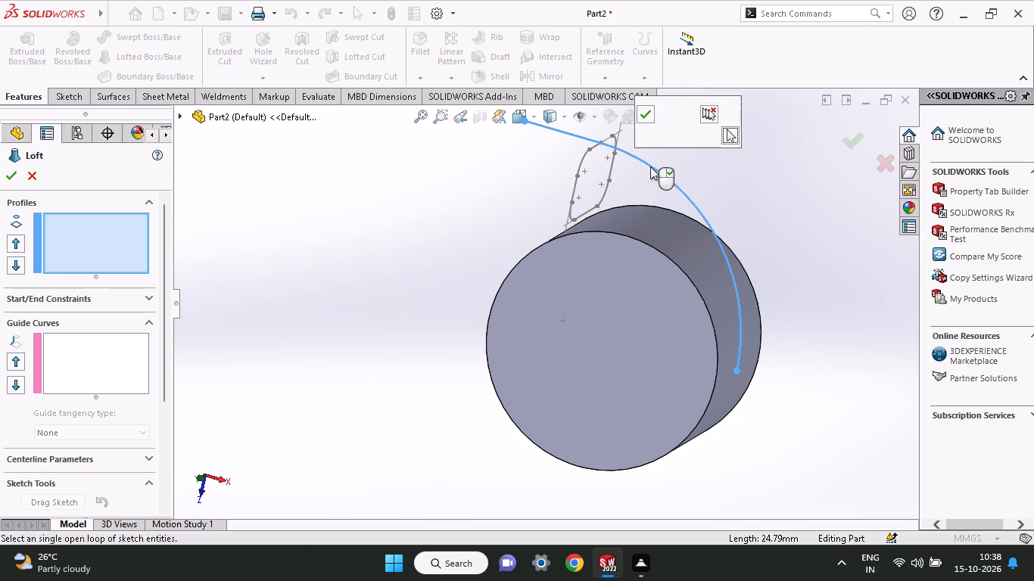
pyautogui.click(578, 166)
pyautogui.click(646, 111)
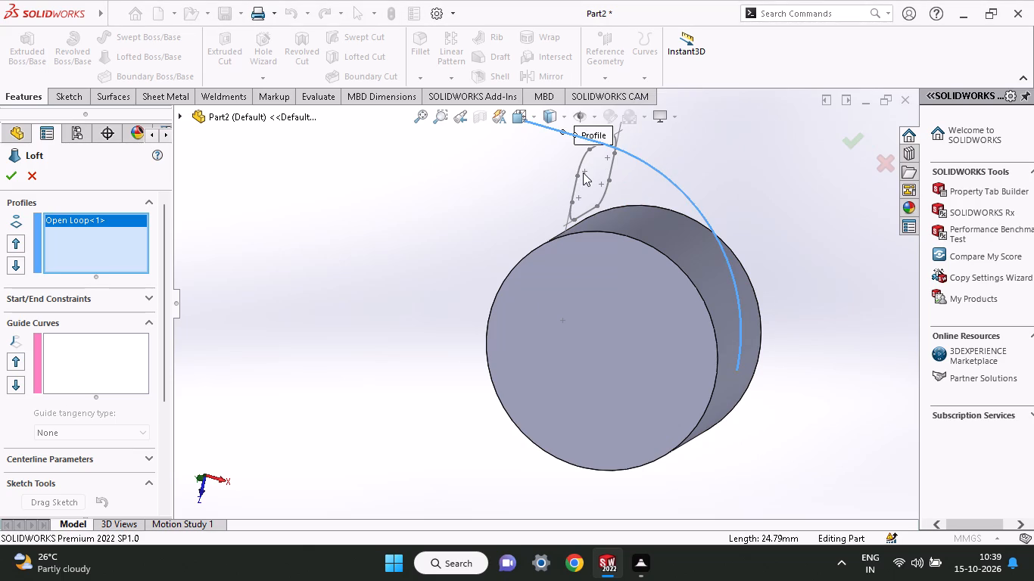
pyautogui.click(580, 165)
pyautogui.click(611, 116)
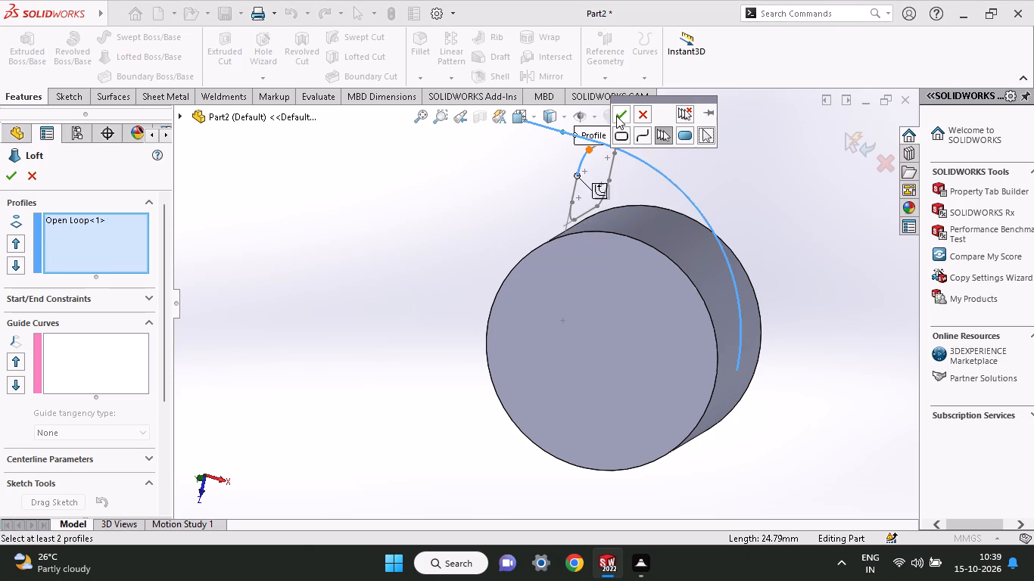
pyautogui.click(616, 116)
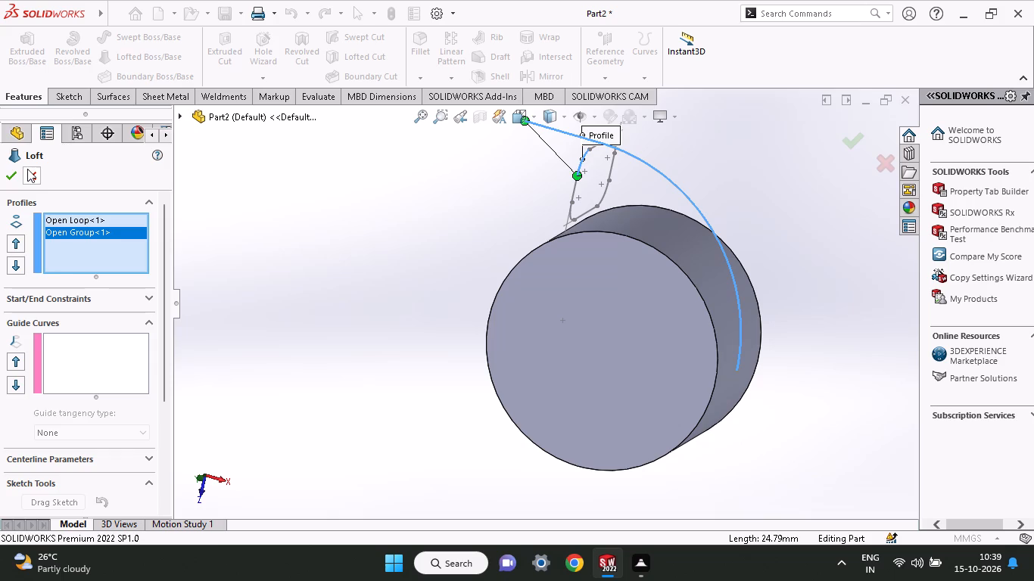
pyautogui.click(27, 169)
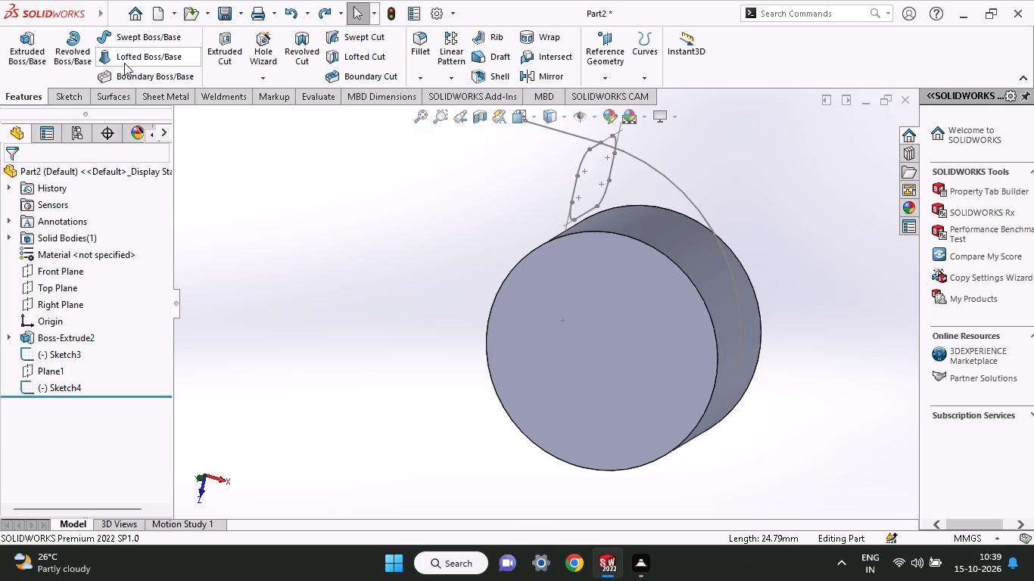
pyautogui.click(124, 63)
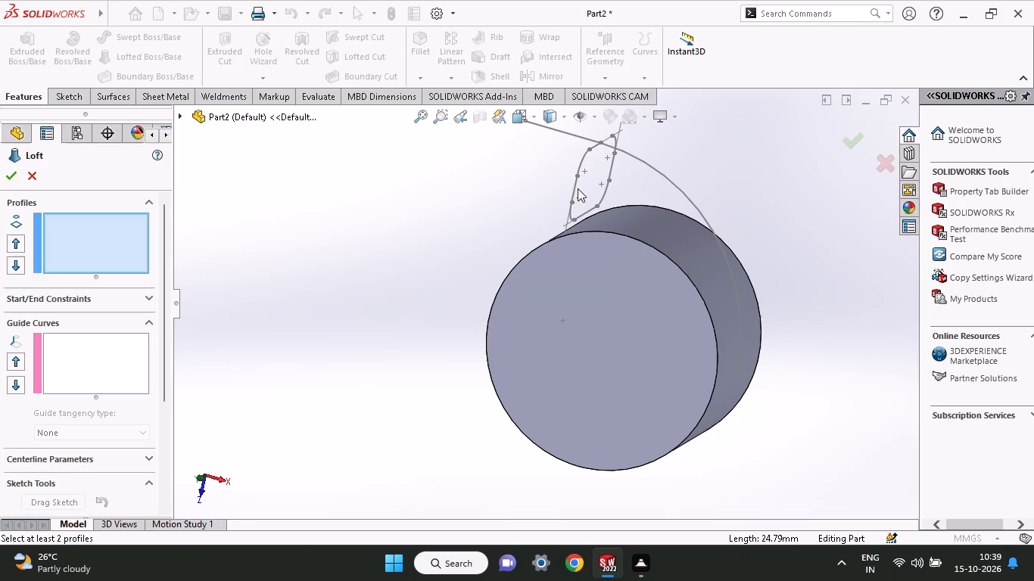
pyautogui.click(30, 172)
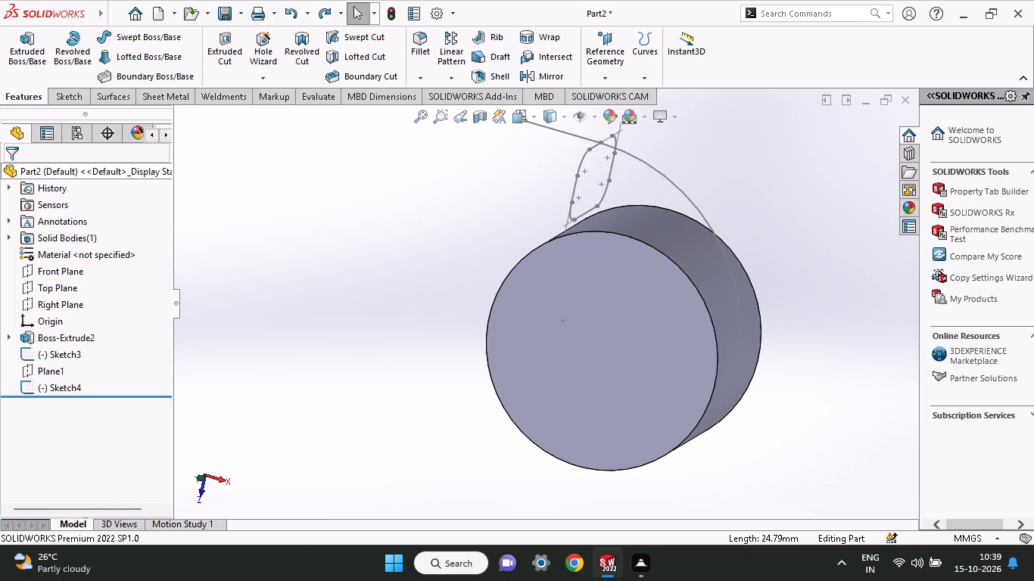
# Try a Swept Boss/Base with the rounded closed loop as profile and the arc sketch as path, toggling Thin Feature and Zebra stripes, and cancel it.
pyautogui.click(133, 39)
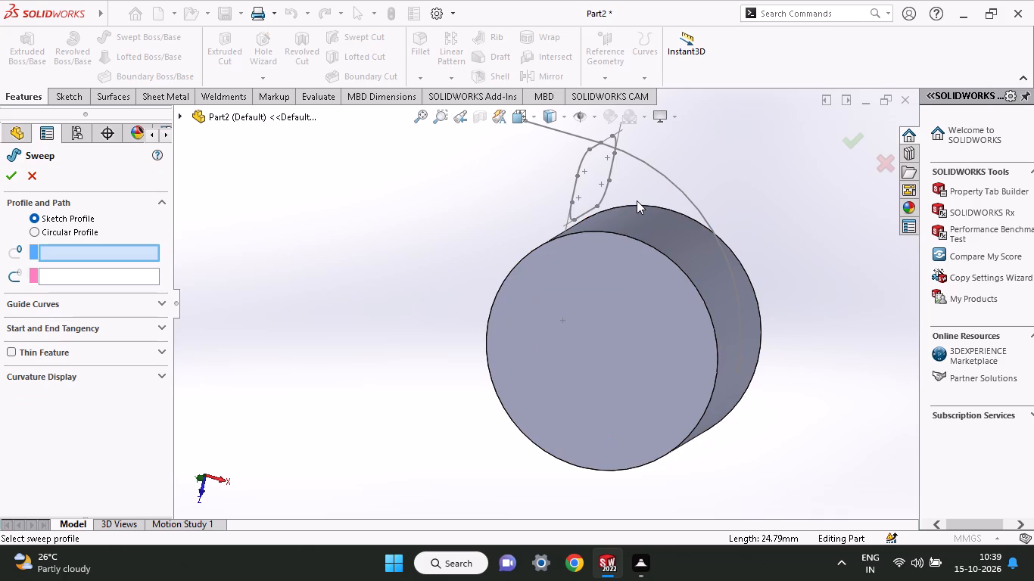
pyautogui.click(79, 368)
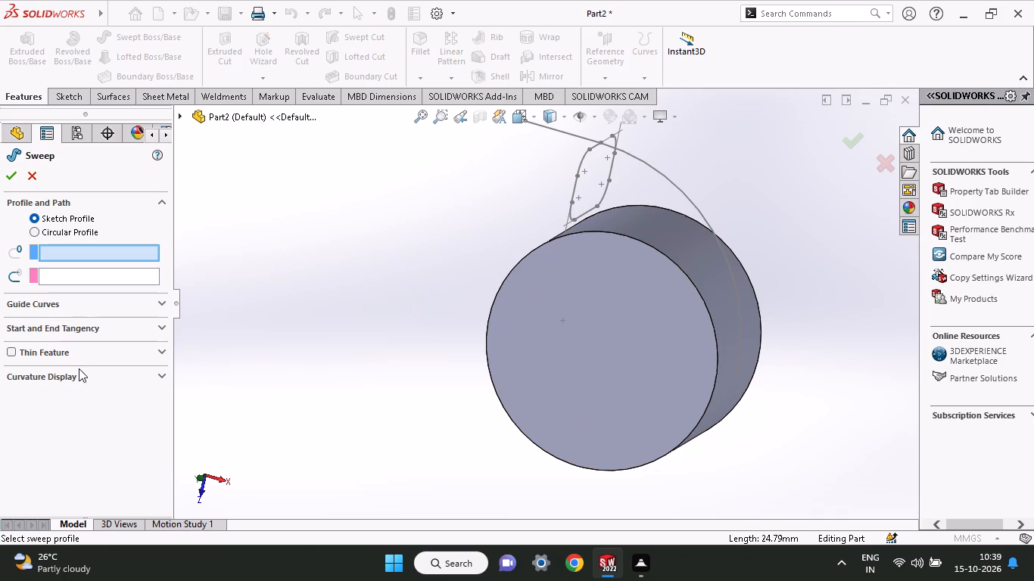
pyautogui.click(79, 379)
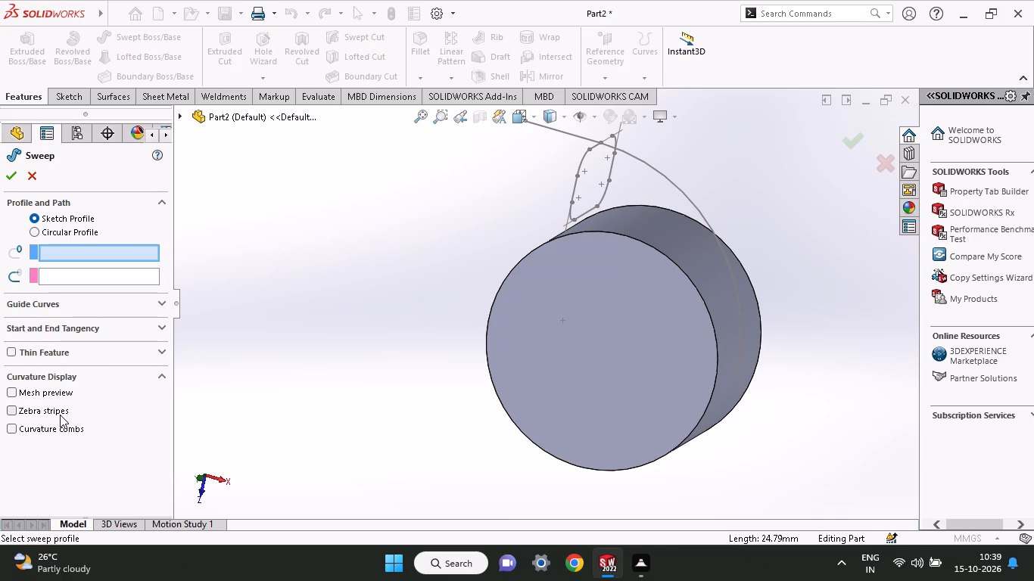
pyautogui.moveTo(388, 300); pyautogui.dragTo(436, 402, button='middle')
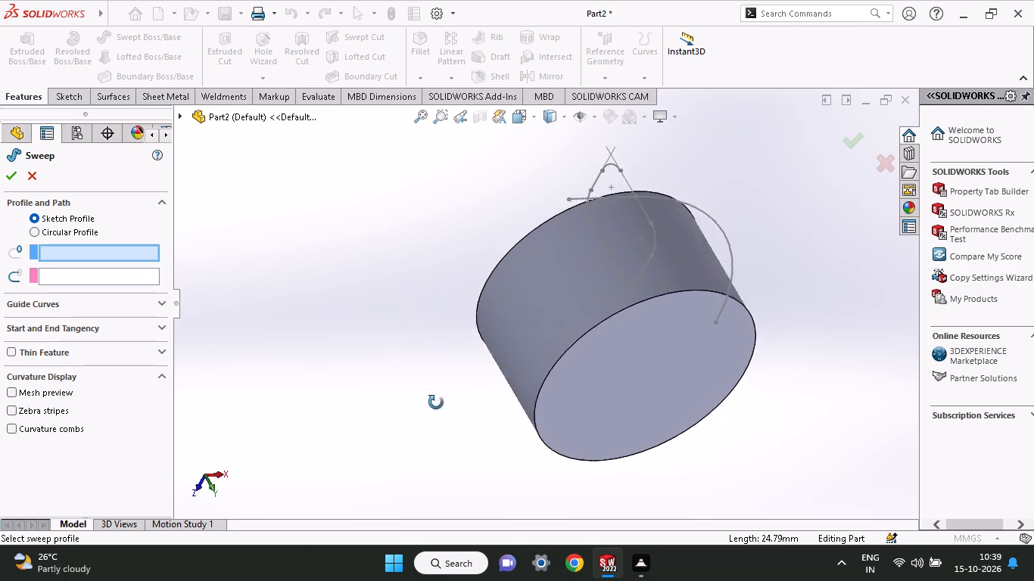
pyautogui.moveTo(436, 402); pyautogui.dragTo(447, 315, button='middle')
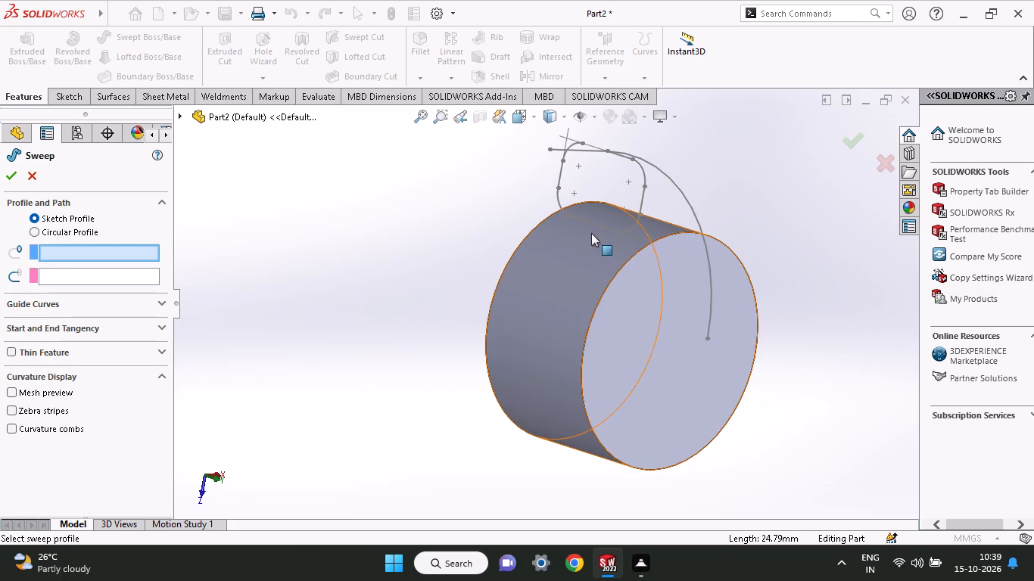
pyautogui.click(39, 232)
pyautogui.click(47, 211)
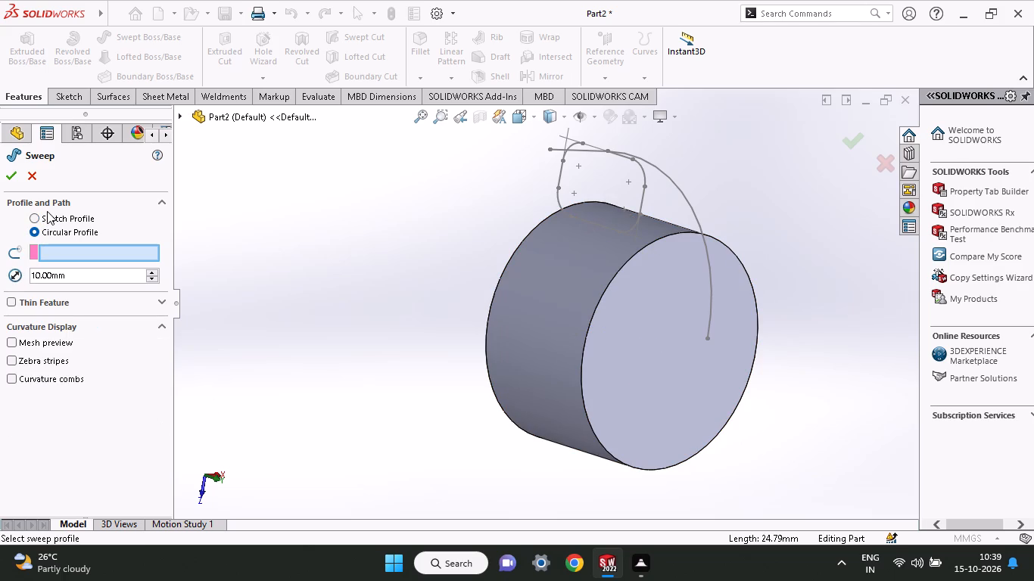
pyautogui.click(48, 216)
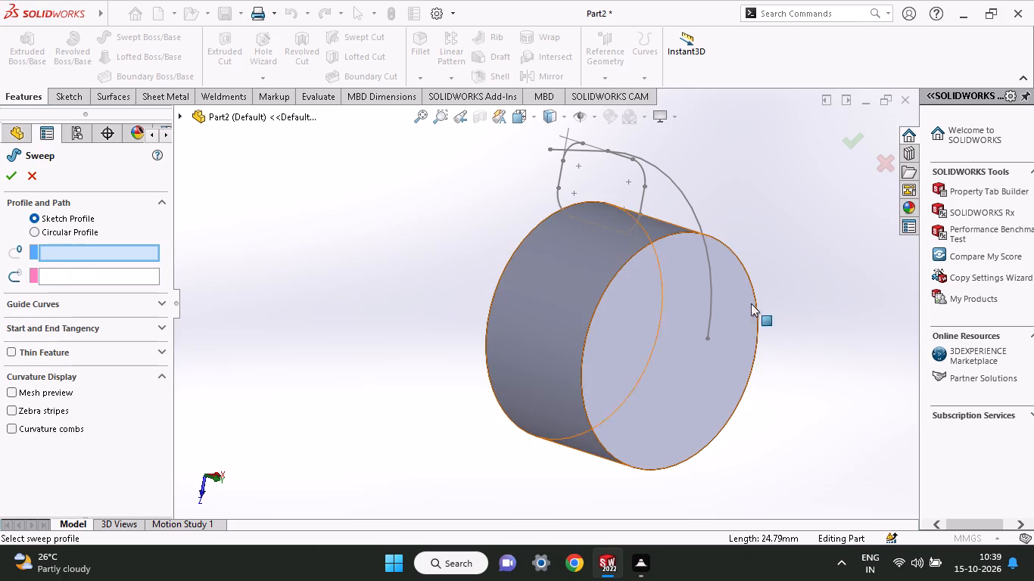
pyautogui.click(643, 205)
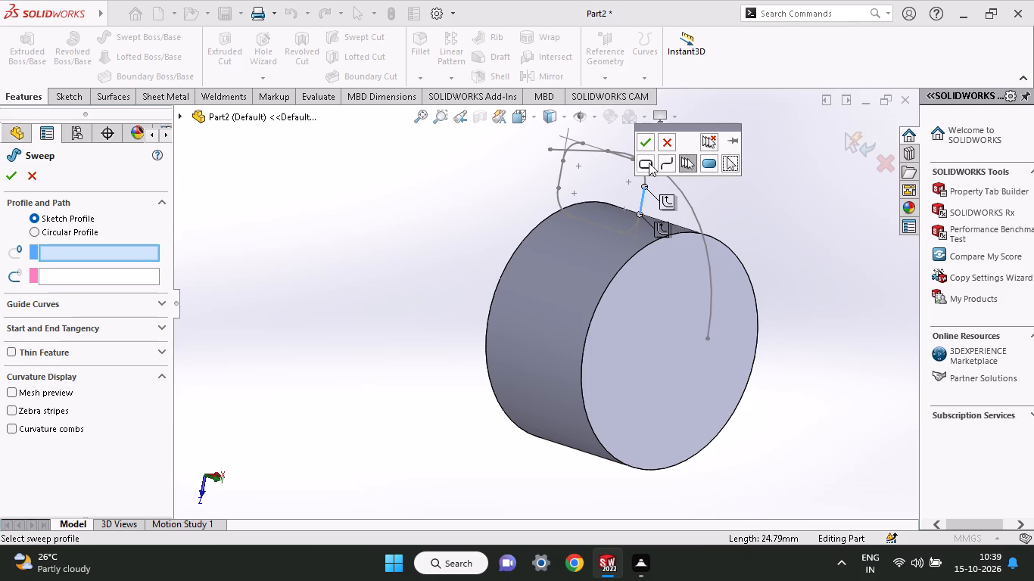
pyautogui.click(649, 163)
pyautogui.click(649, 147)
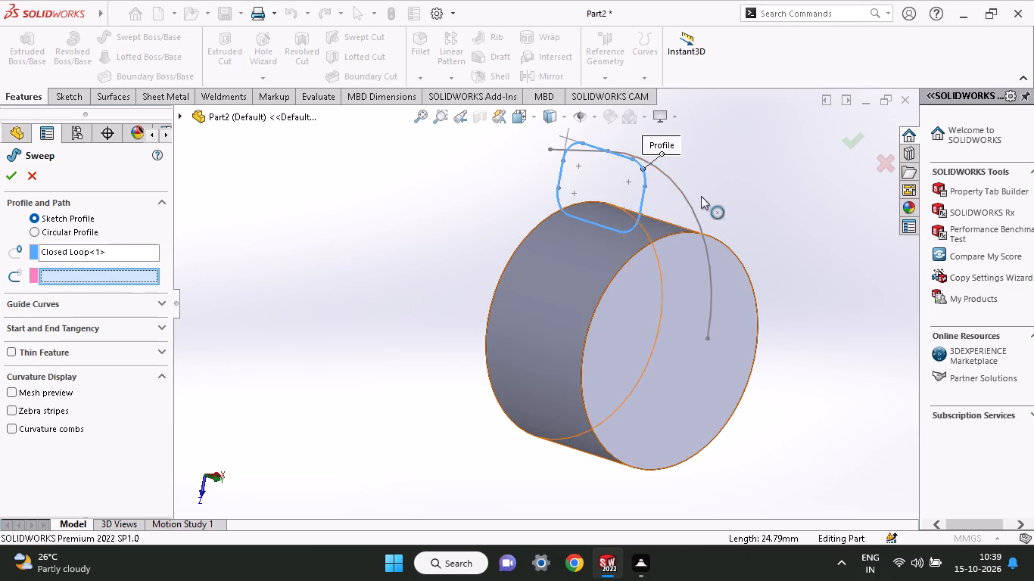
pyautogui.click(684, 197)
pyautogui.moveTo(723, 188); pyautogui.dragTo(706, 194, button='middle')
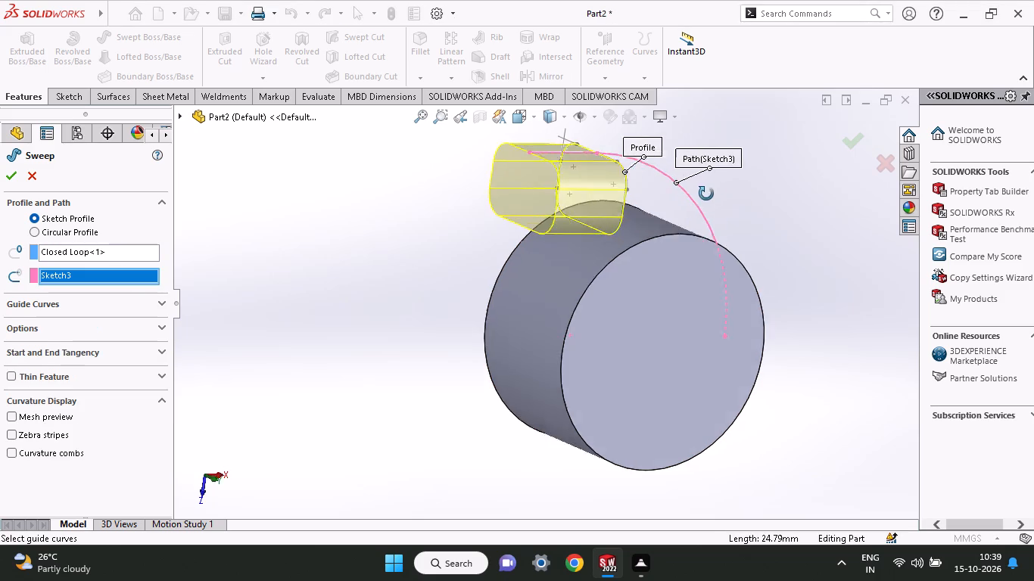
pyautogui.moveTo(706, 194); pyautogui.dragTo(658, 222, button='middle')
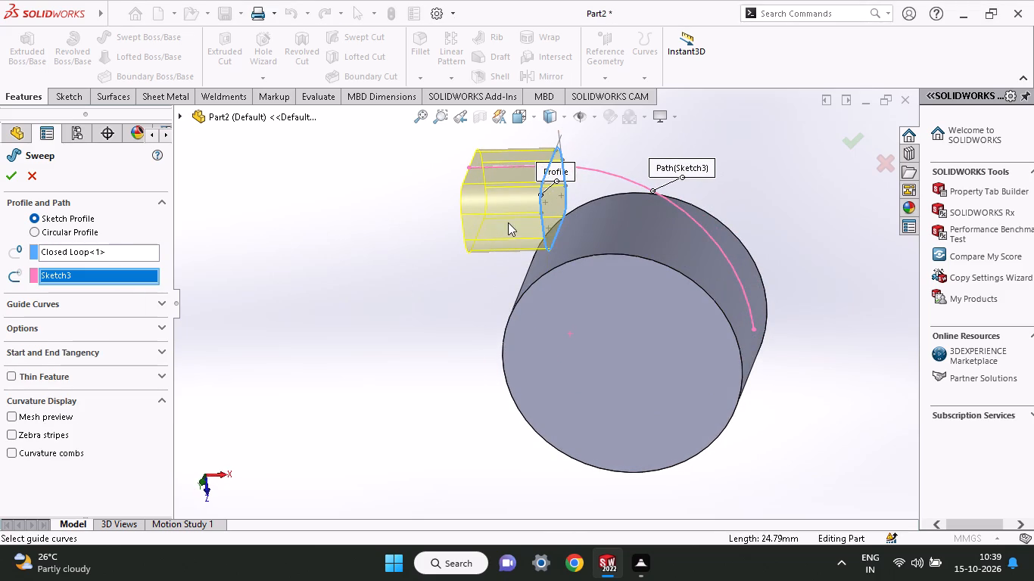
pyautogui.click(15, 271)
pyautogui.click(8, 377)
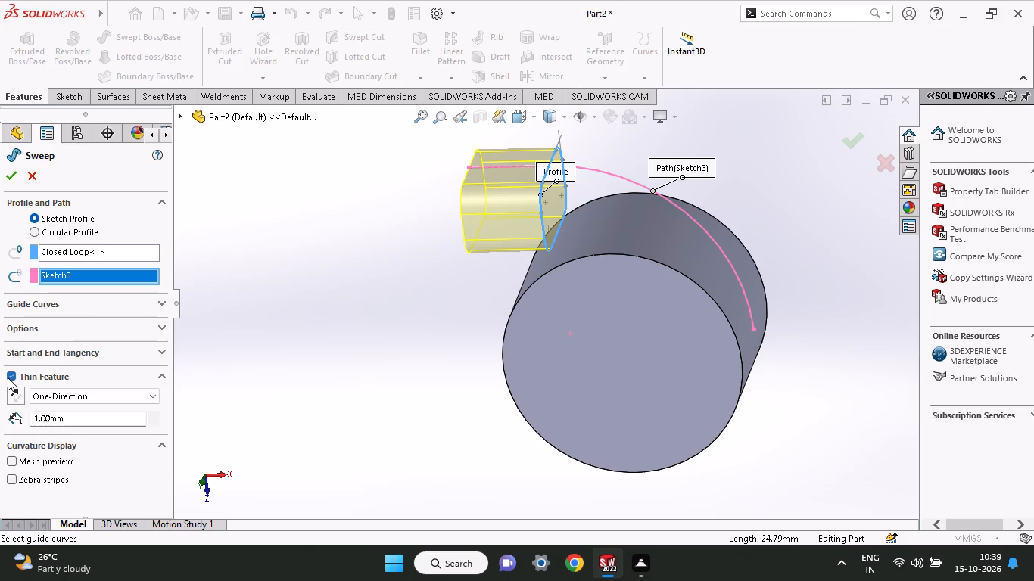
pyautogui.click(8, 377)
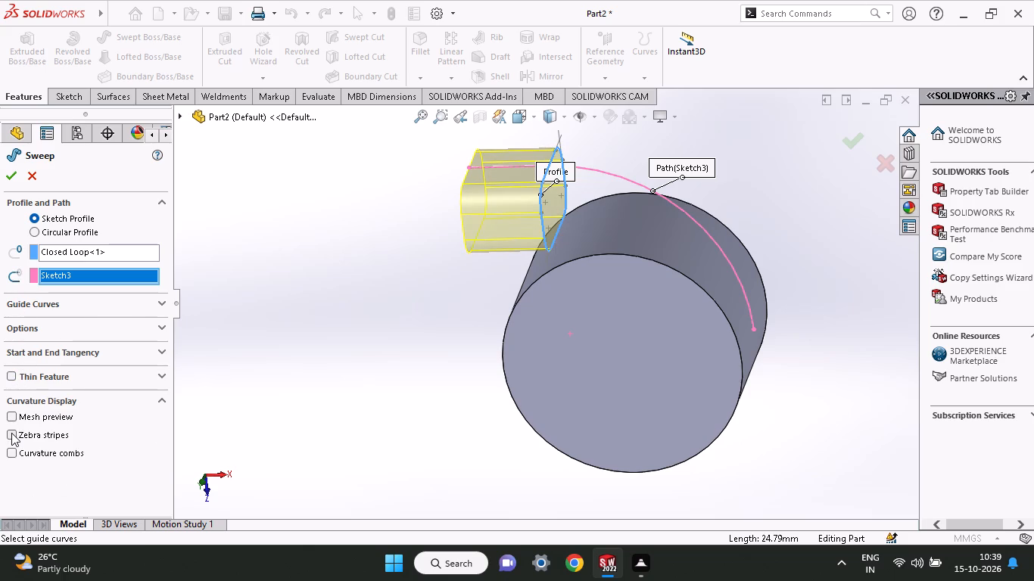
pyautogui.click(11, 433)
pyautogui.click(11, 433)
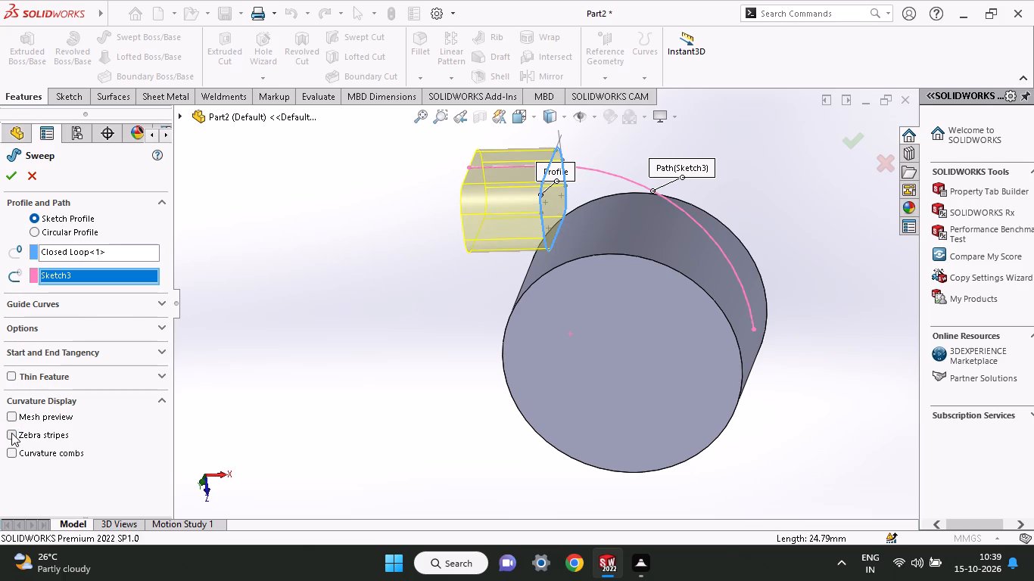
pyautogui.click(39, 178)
# Delete the arc path sketch together with its dependent reference plane and rounded profile sketch.
pyautogui.moveTo(455, 330); pyautogui.dragTo(411, 388, button='middle')
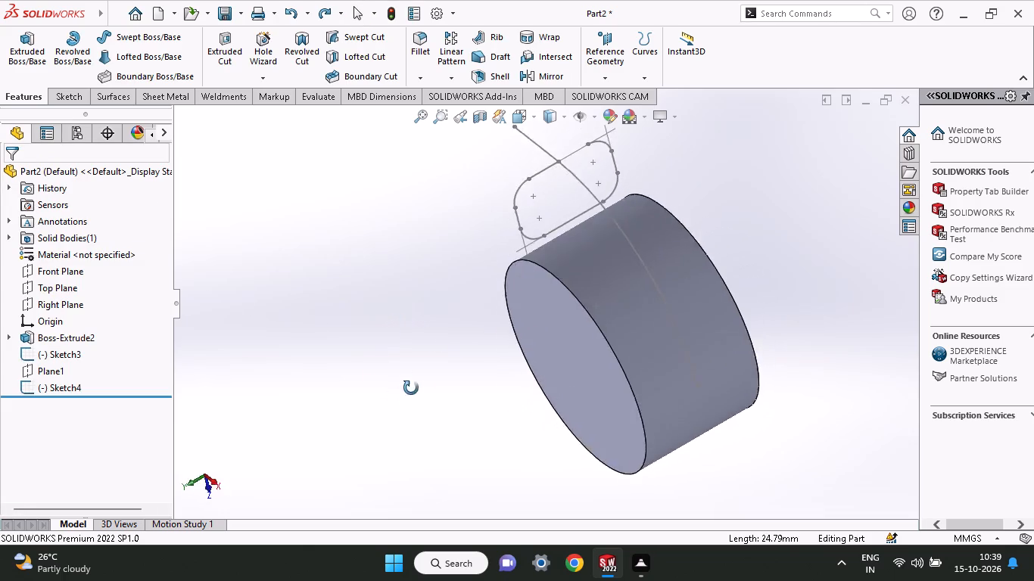
pyautogui.moveTo(411, 388); pyautogui.dragTo(437, 341, button='middle')
pyautogui.click(630, 167)
pyautogui.rightClick(630, 167)
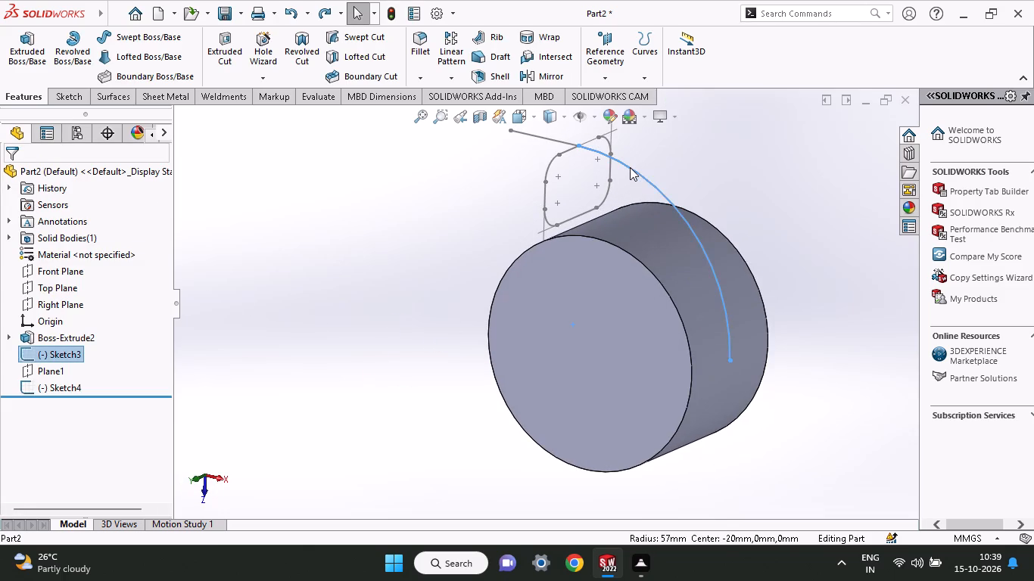
pyautogui.click(668, 381)
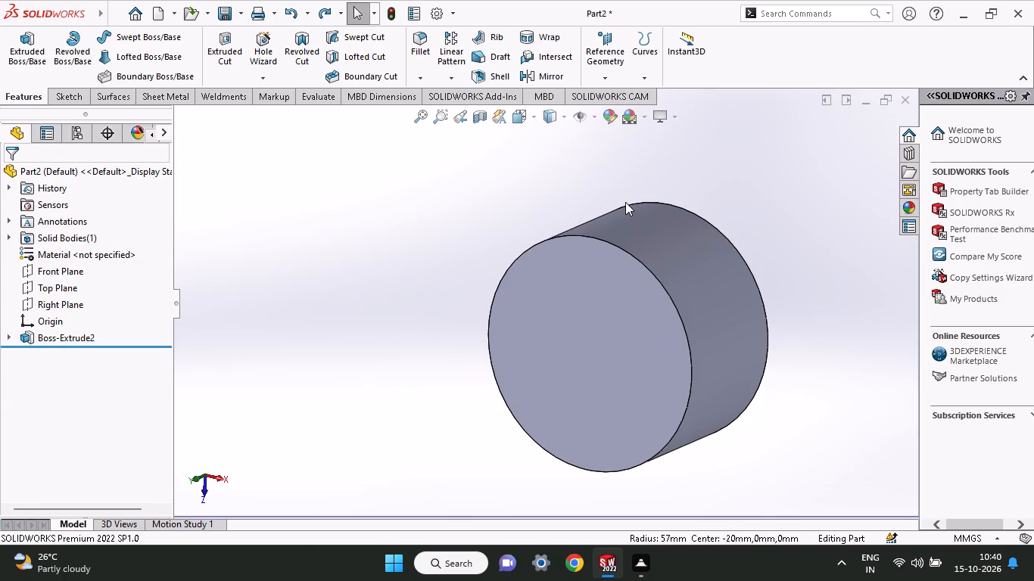
# On the Top Plane, sketch a circle enclosing the cylinder, centred about 20.3 mm from the origin along negative X.
pyautogui.click(30, 287)
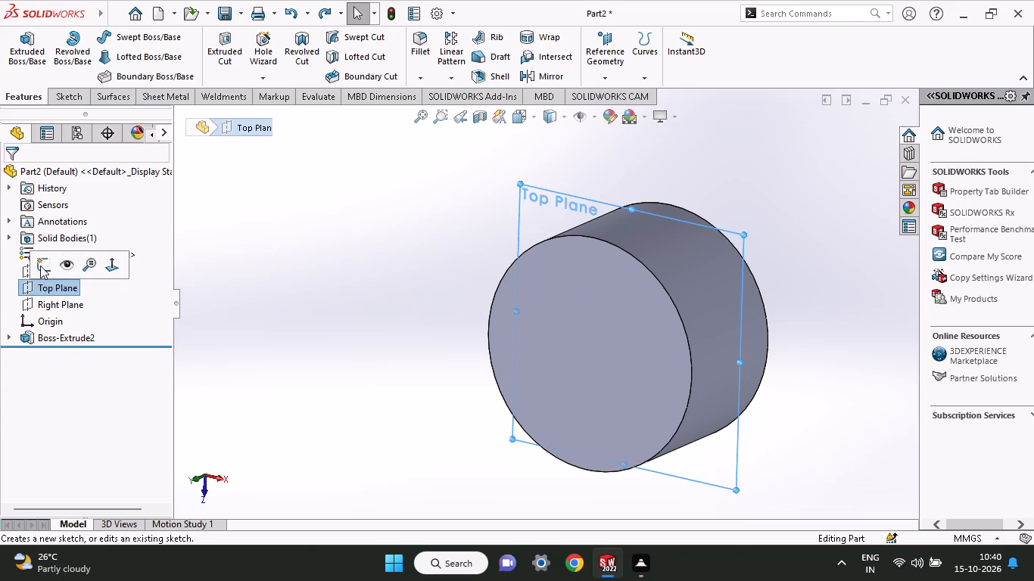
pyautogui.click(40, 266)
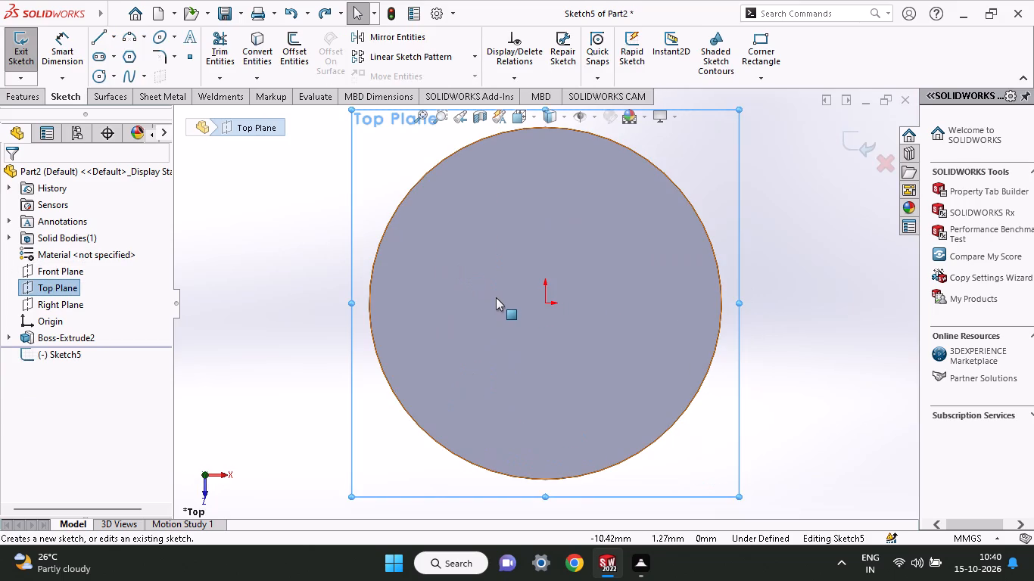
pyautogui.keyDown('ctrl'); pyautogui.scroll(4, 496, 297); pyautogui.keyUp('ctrl')
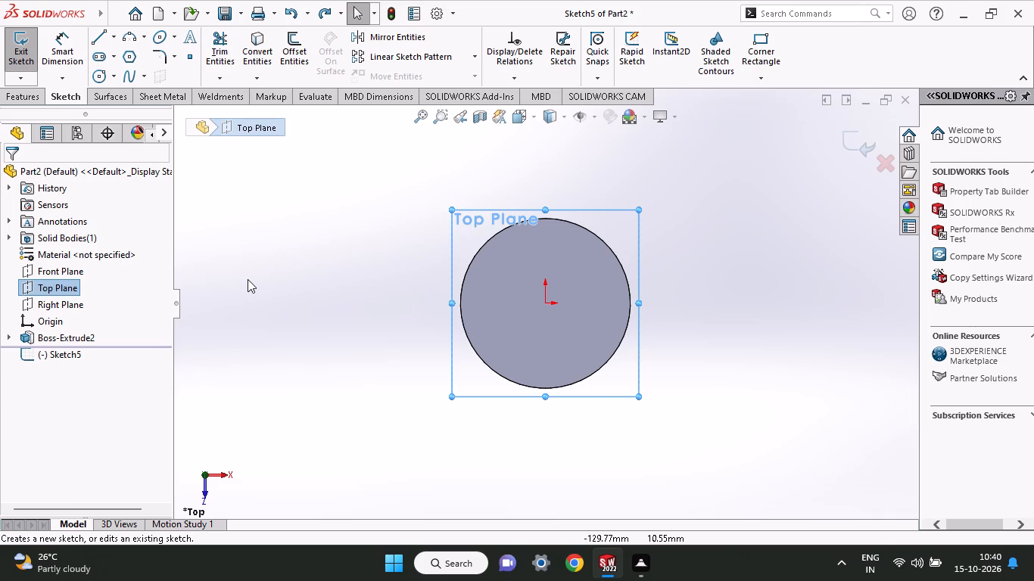
pyautogui.click(94, 70)
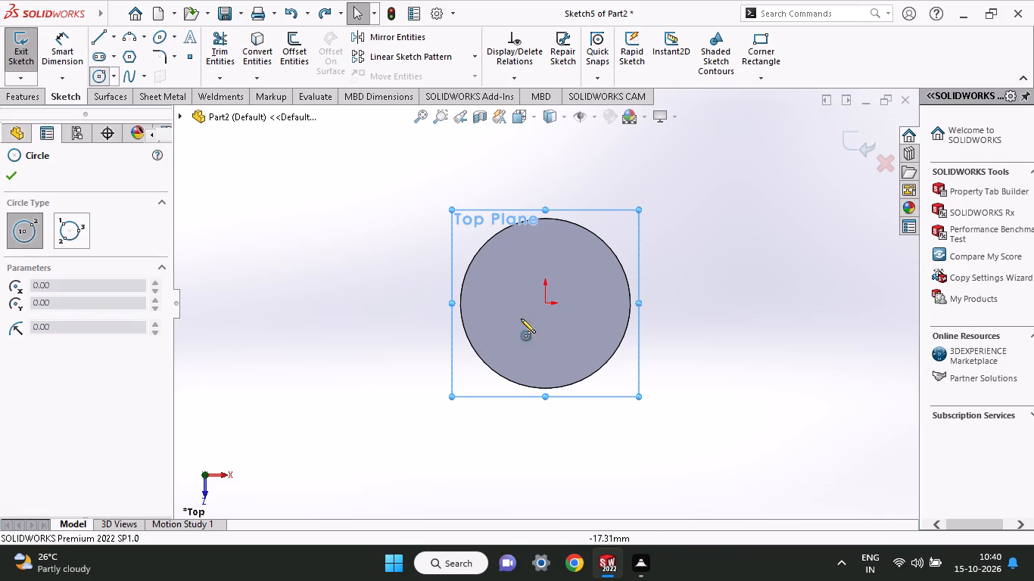
pyautogui.click(499, 300)
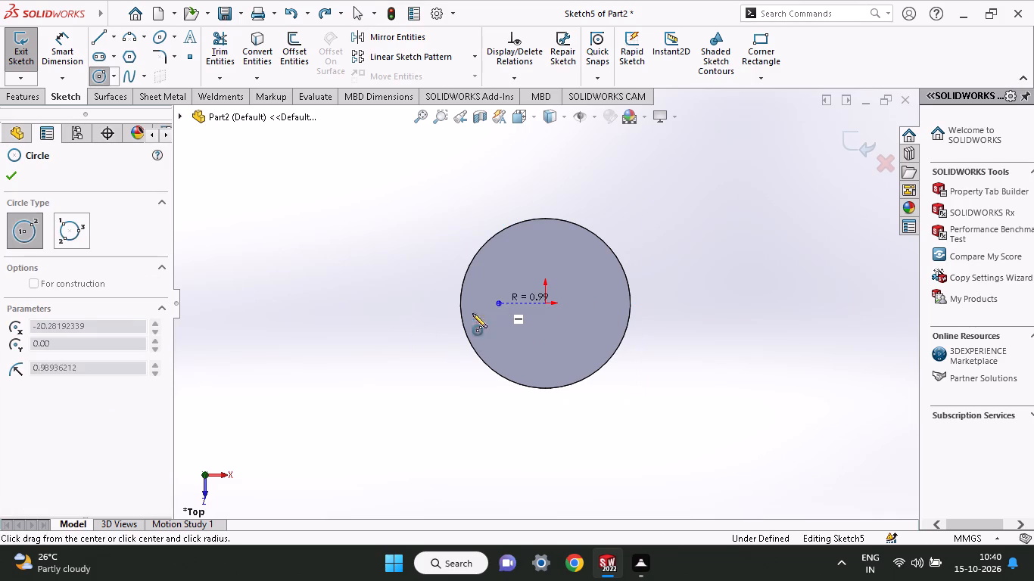
pyautogui.click(377, 393)
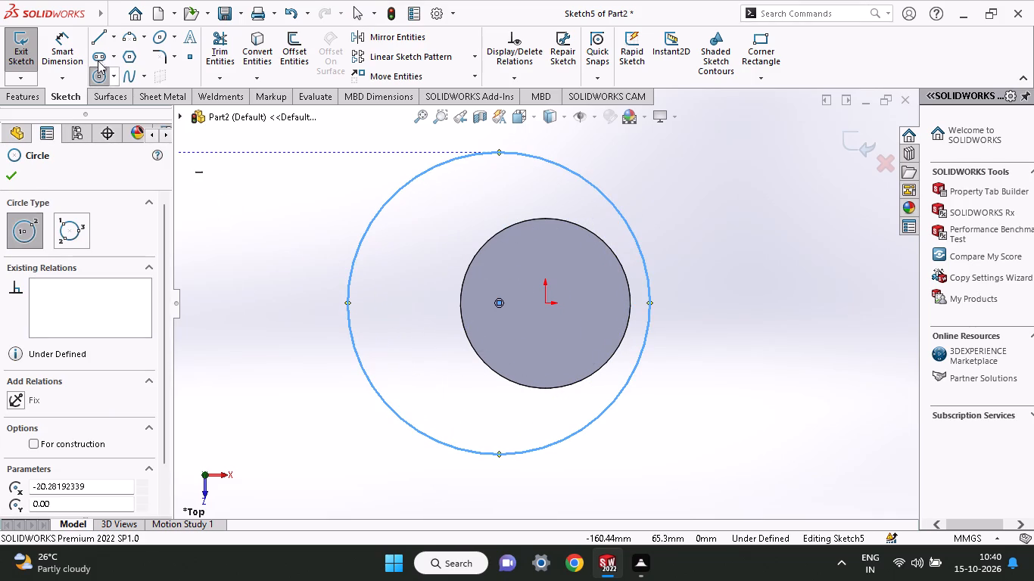
# Dimension the sketched circle and set its diameter to 57+57 (114 mm).
pyautogui.click(63, 33)
pyautogui.click(343, 282)
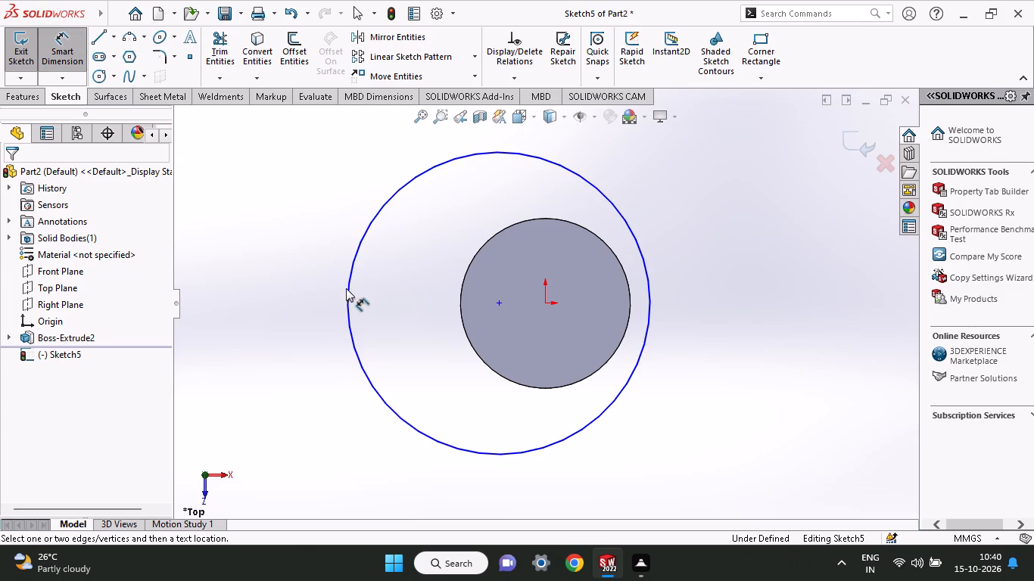
pyautogui.click(348, 291)
pyautogui.click(294, 259)
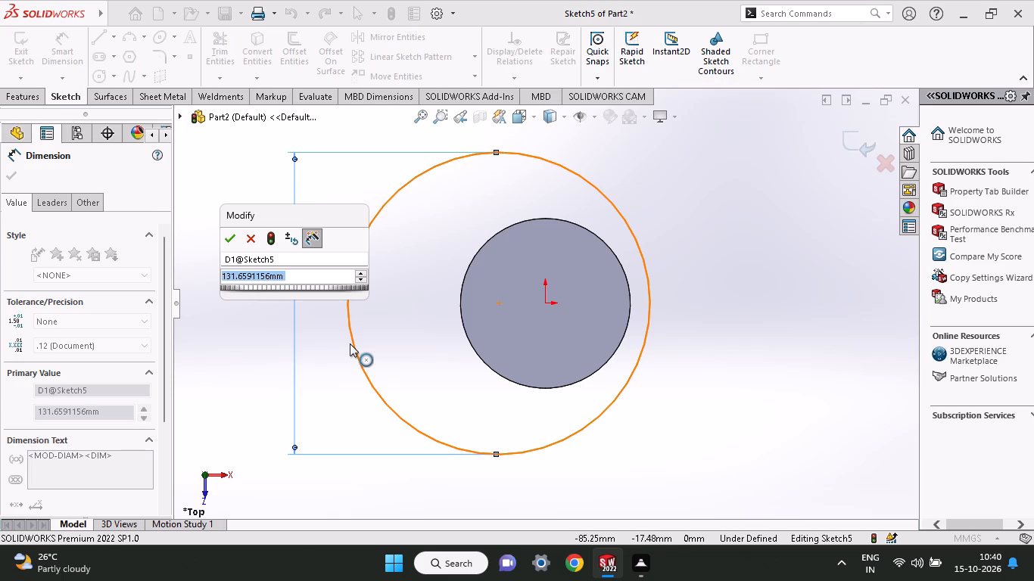
pyautogui.press('5')
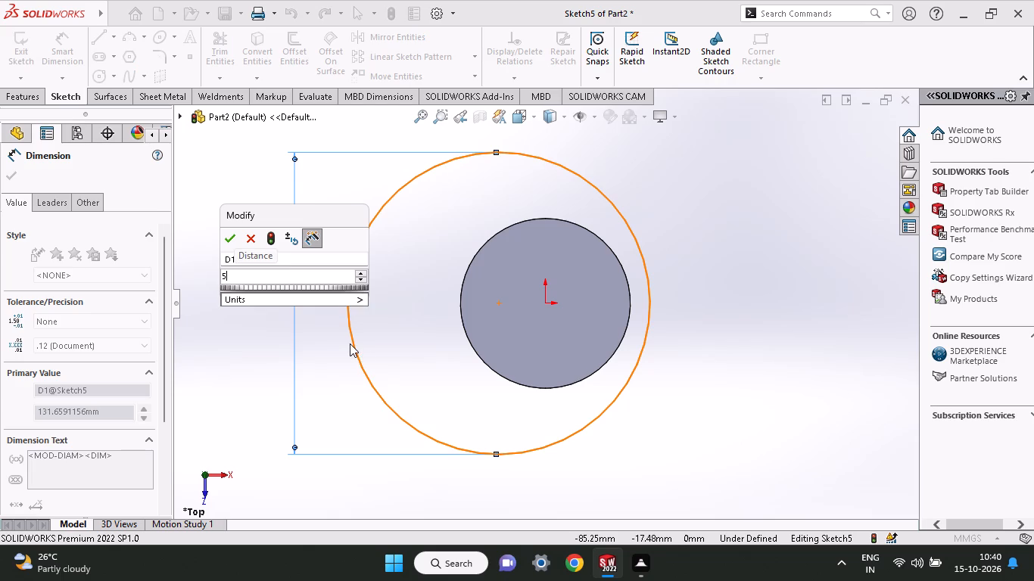
pyautogui.press('7')
pyautogui.hotkey('shift', '+')
pyautogui.write('57')
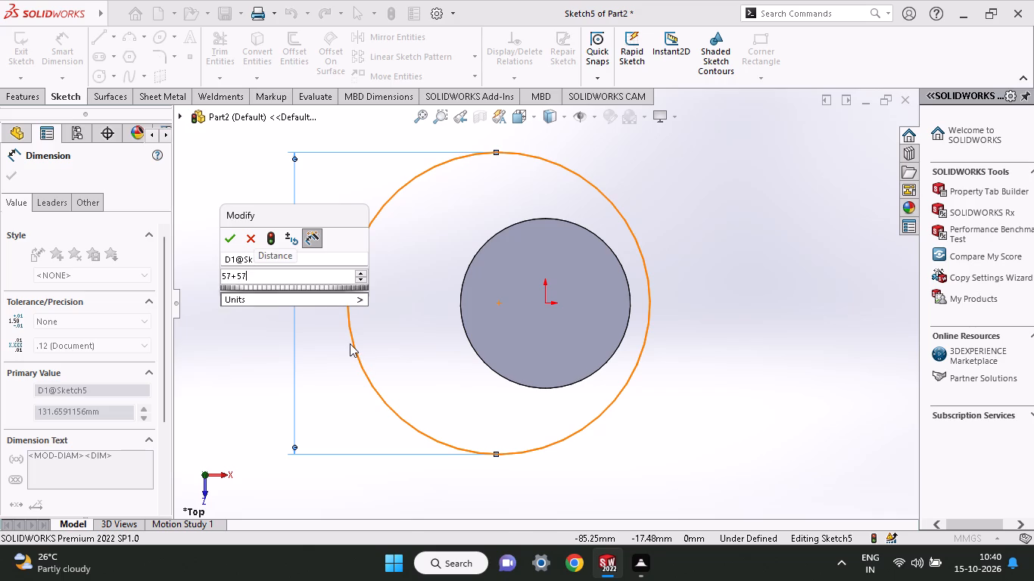
pyautogui.press('Return')
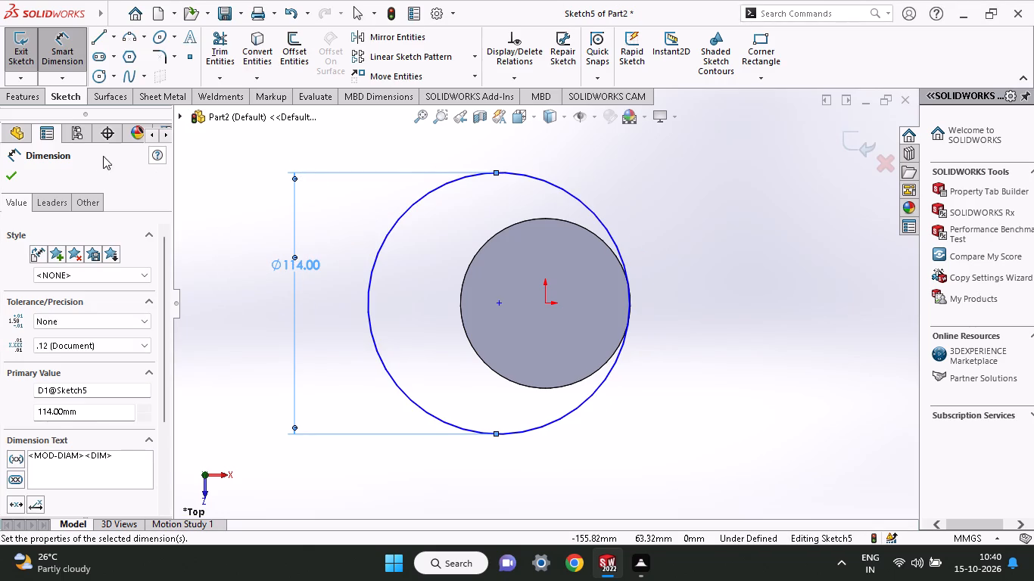
pyautogui.click(16, 177)
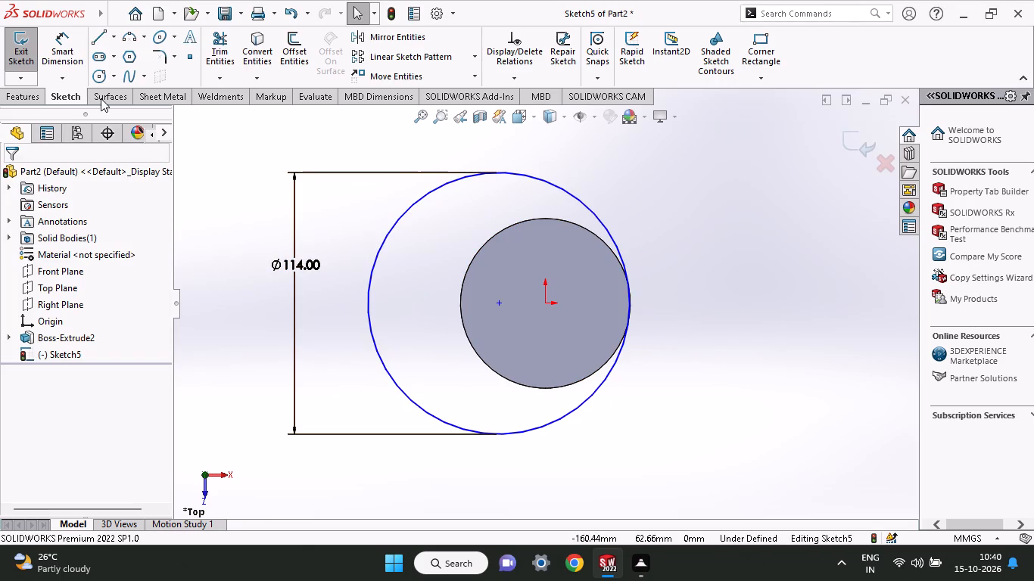
# Sketch a corner rectangle from the origin to a point outside the circle in the positive X, negative Z quadrant.
pyautogui.click(752, 54)
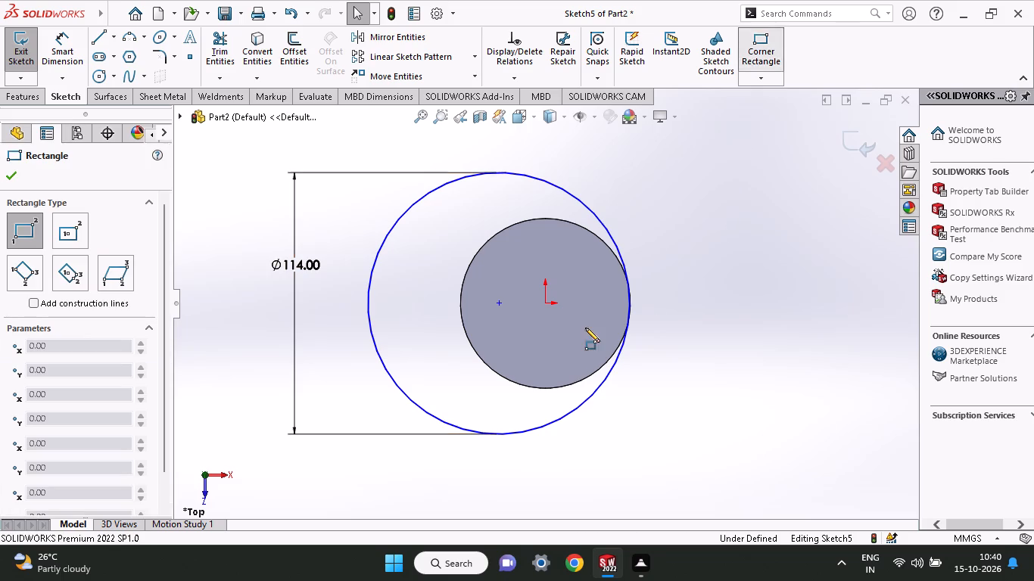
pyautogui.click(545, 300)
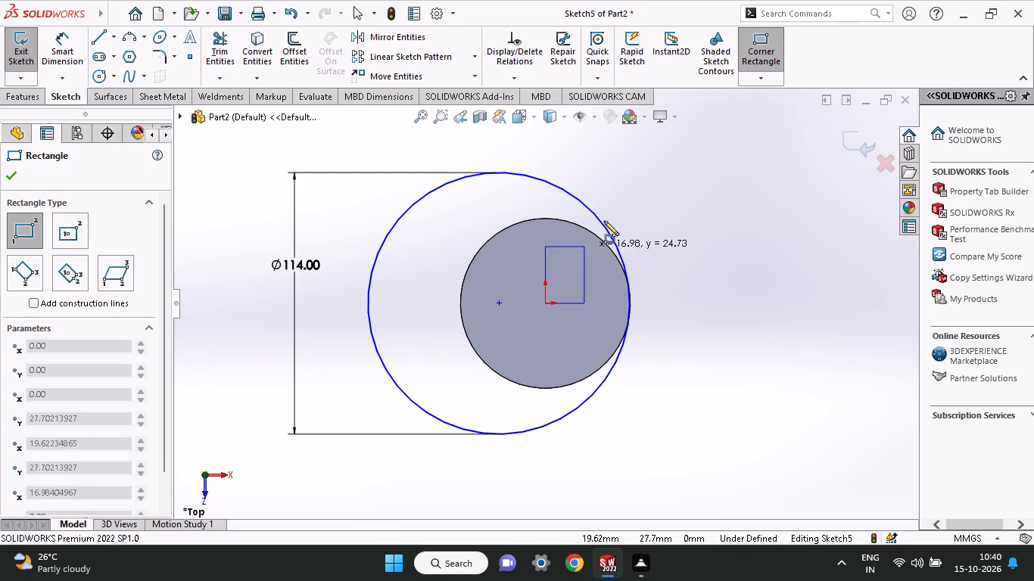
pyautogui.click(647, 160)
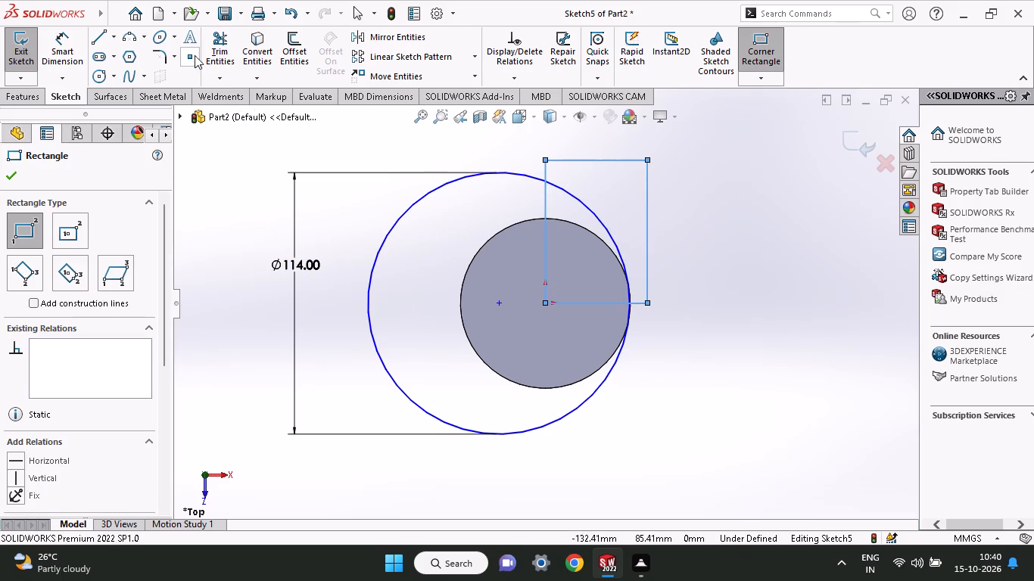
# Power trim the circle and all rectangle lines, keeping only the circle's arc that lay inside the rectangle.
pyautogui.click(204, 54)
pyautogui.moveTo(345, 231); pyautogui.dragTo(397, 325)
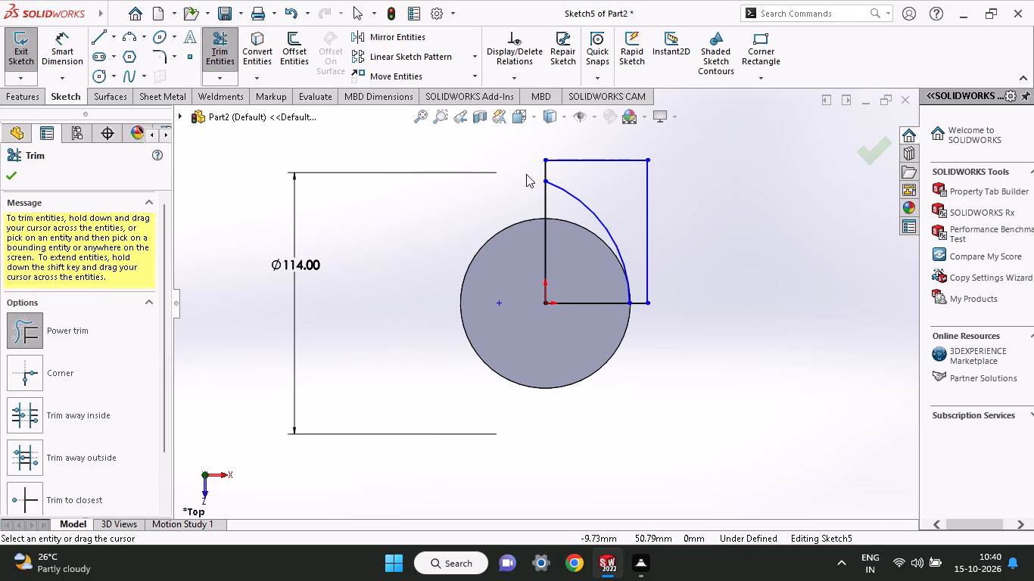
pyautogui.moveTo(531, 164); pyautogui.dragTo(659, 242)
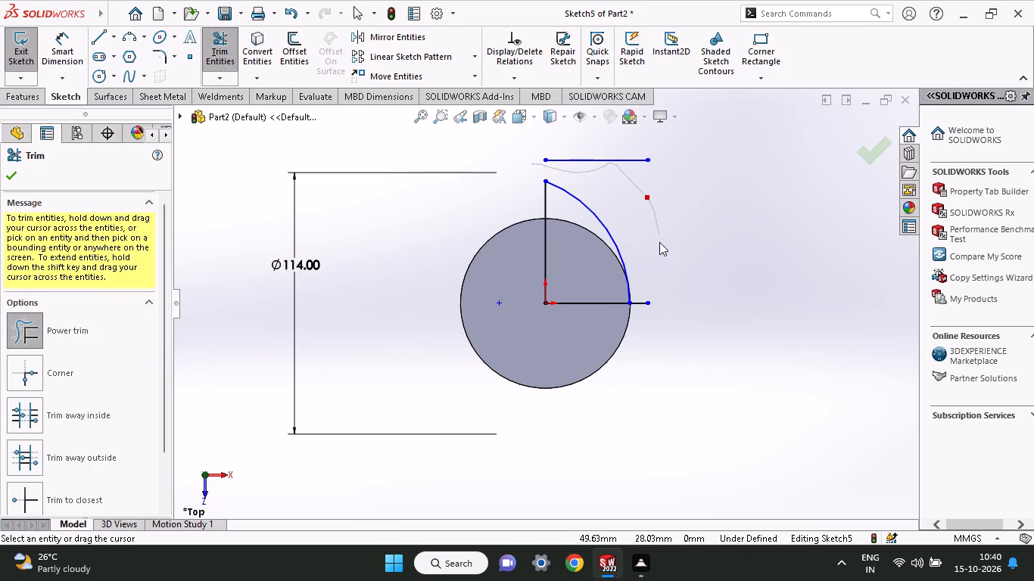
pyautogui.moveTo(659, 242); pyautogui.dragTo(625, 344)
pyautogui.moveTo(601, 285); pyautogui.dragTo(575, 343)
pyautogui.moveTo(577, 281); pyautogui.dragTo(530, 238)
pyautogui.moveTo(593, 185); pyautogui.dragTo(599, 148)
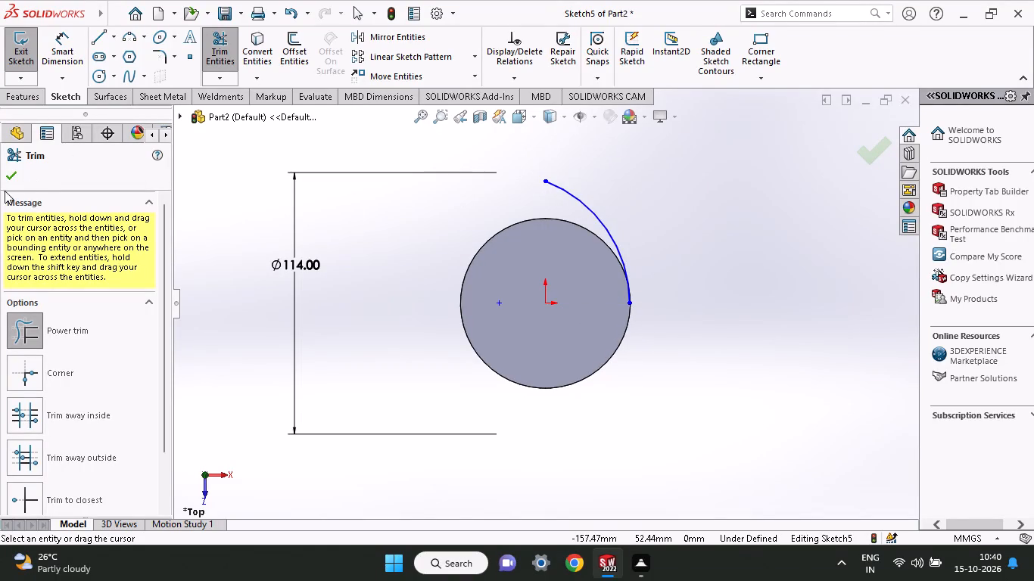
pyautogui.click(7, 164)
pyautogui.click(9, 172)
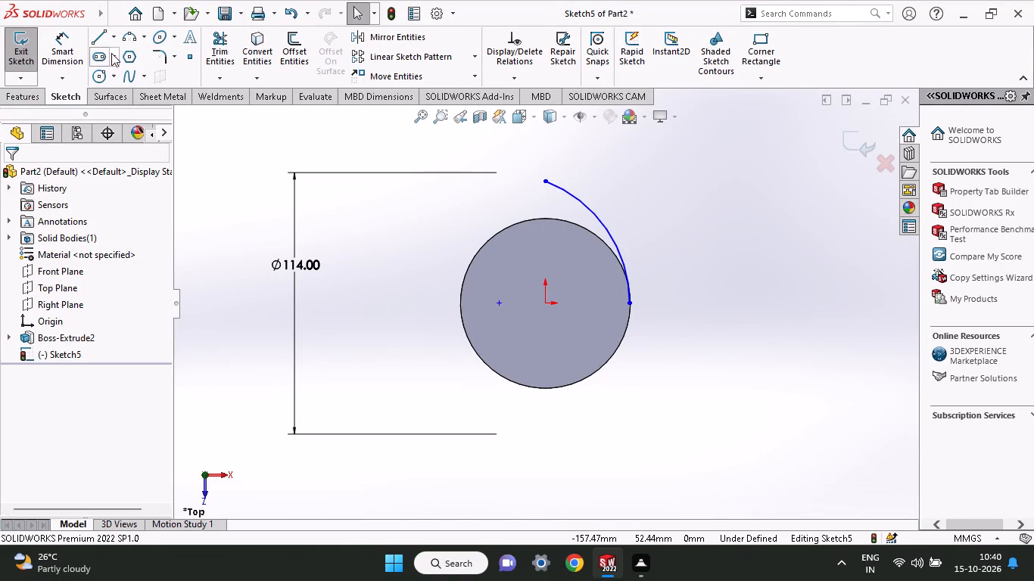
# Draw a short horizontal line from the arc's upper end towards negative X and make it tangent to the arc.
pyautogui.click(108, 43)
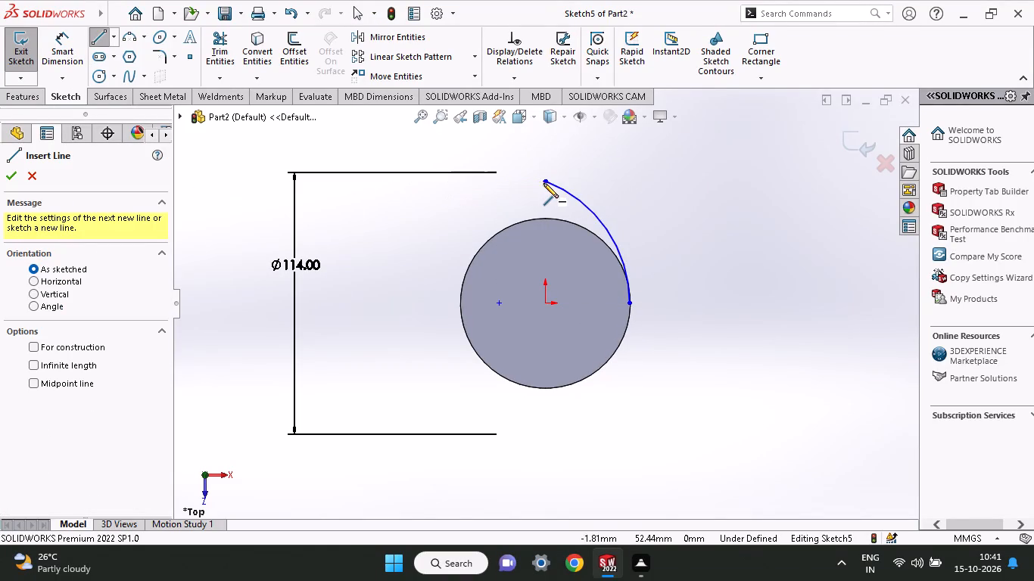
pyautogui.click(543, 183)
pyautogui.click(508, 181)
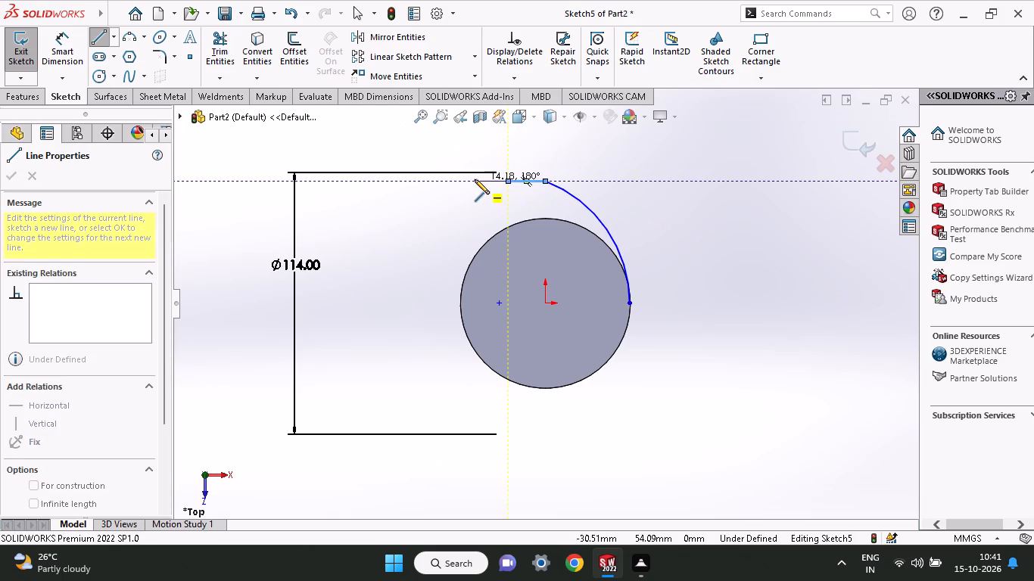
pyautogui.rightClick(459, 182)
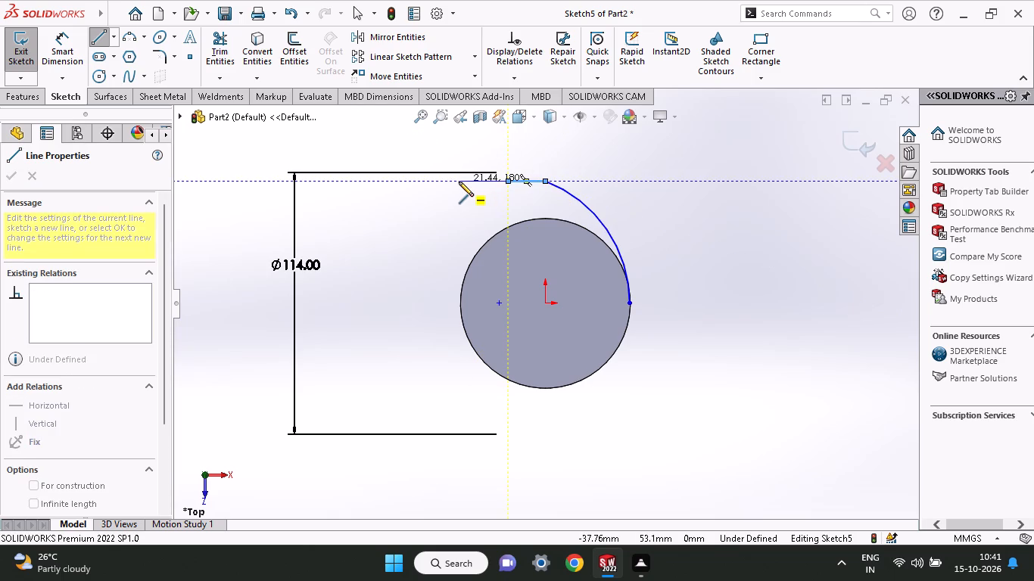
pyautogui.click(462, 186)
pyautogui.click(544, 178)
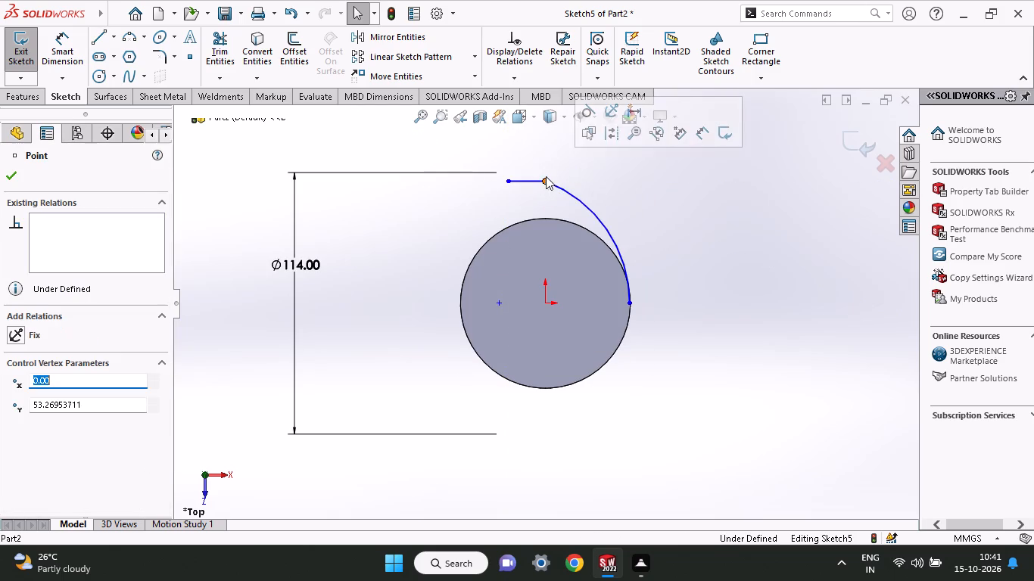
pyautogui.click(583, 107)
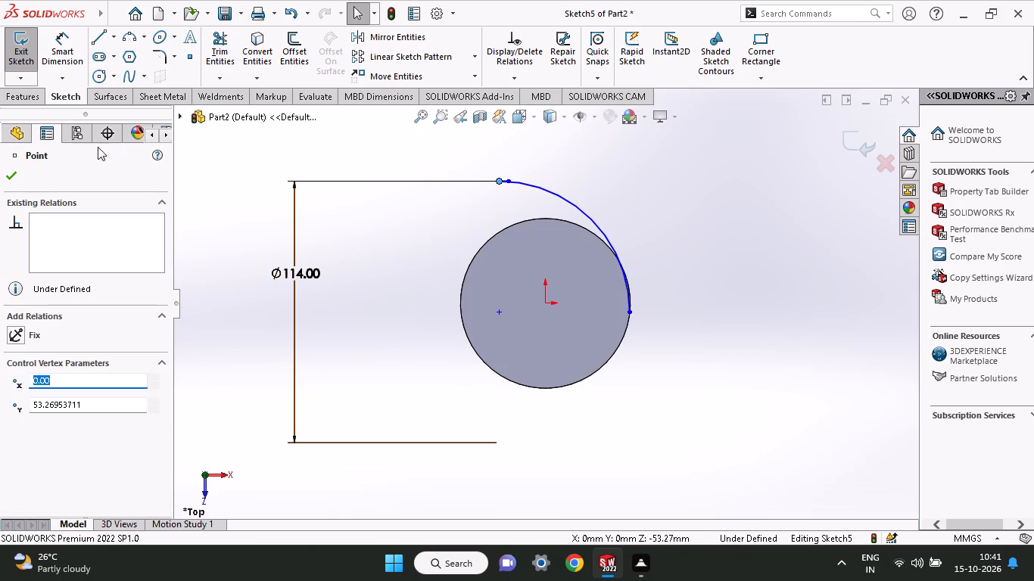
pyautogui.click(11, 182)
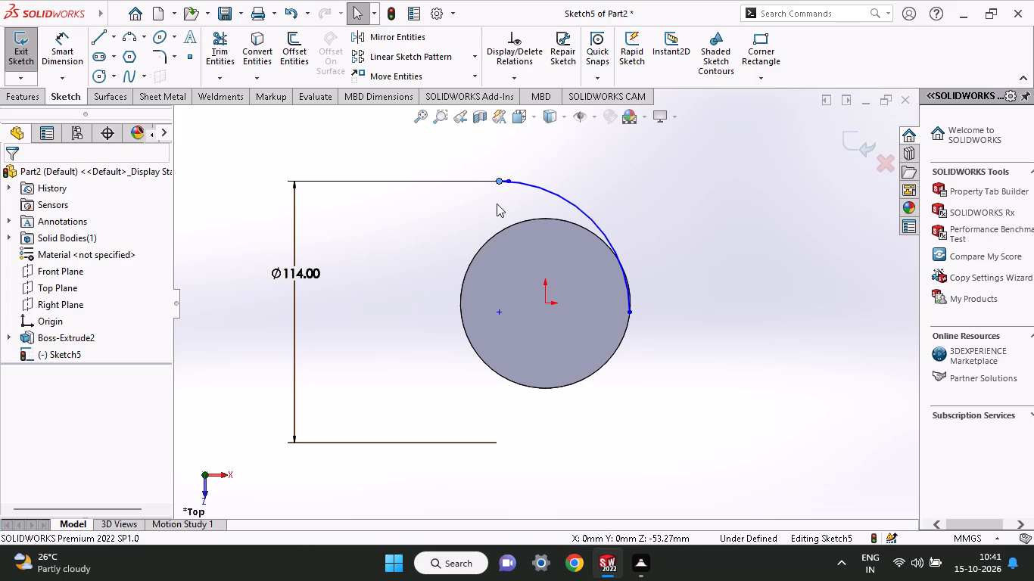
# Delete the short horizontal line at the arc's upper end.
pyautogui.keyDown('ctrl'); pyautogui.scroll(3, 497, 204); pyautogui.keyUp('ctrl')
pyautogui.keyDown('ctrl'); pyautogui.scroll(-5, 497, 204); pyautogui.keyUp('ctrl')
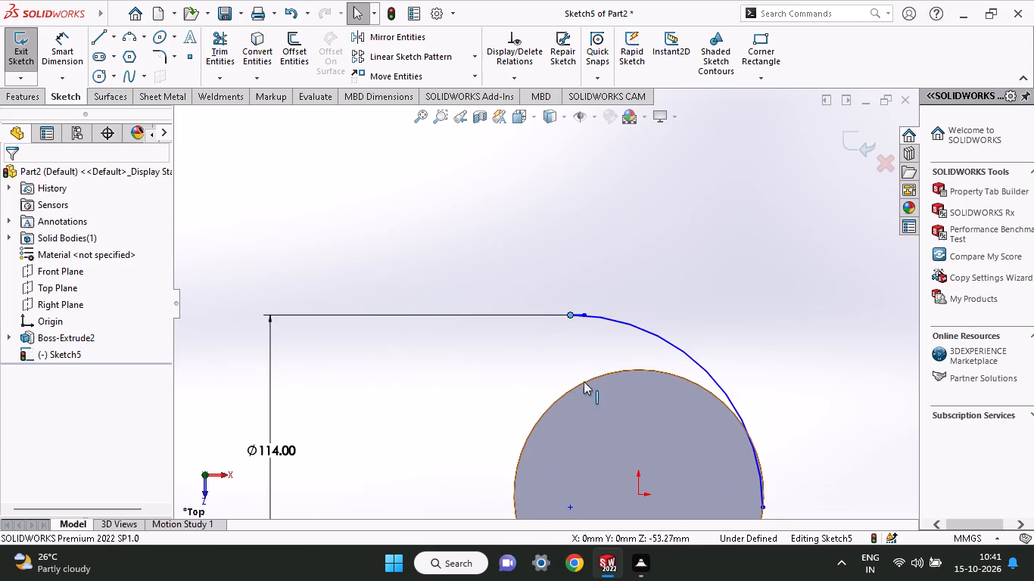
pyautogui.keyDown('ctrl'); pyautogui.scroll(-2, 584, 379); pyautogui.keyUp('ctrl')
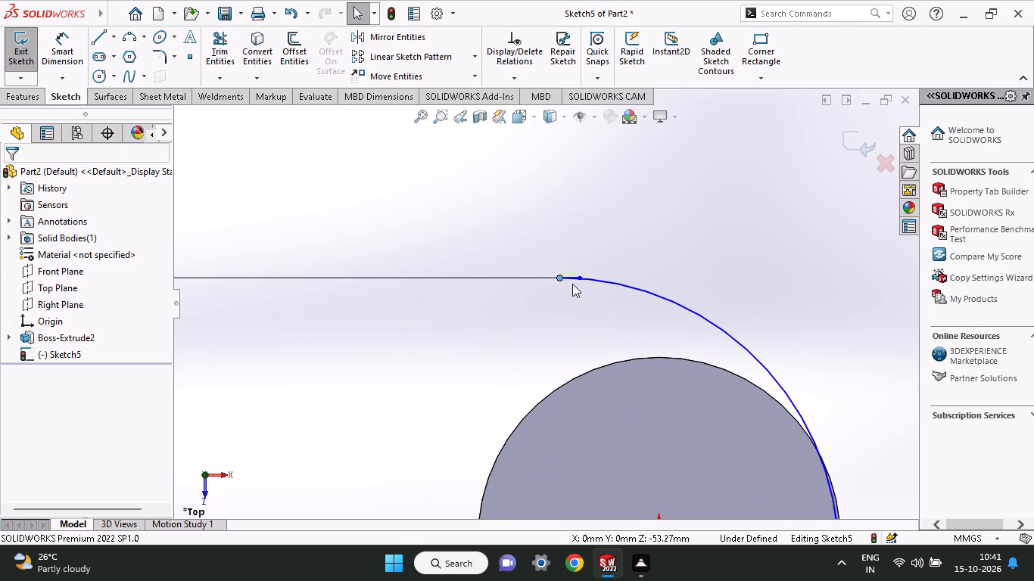
pyautogui.click(572, 278)
pyautogui.rightClick(572, 278)
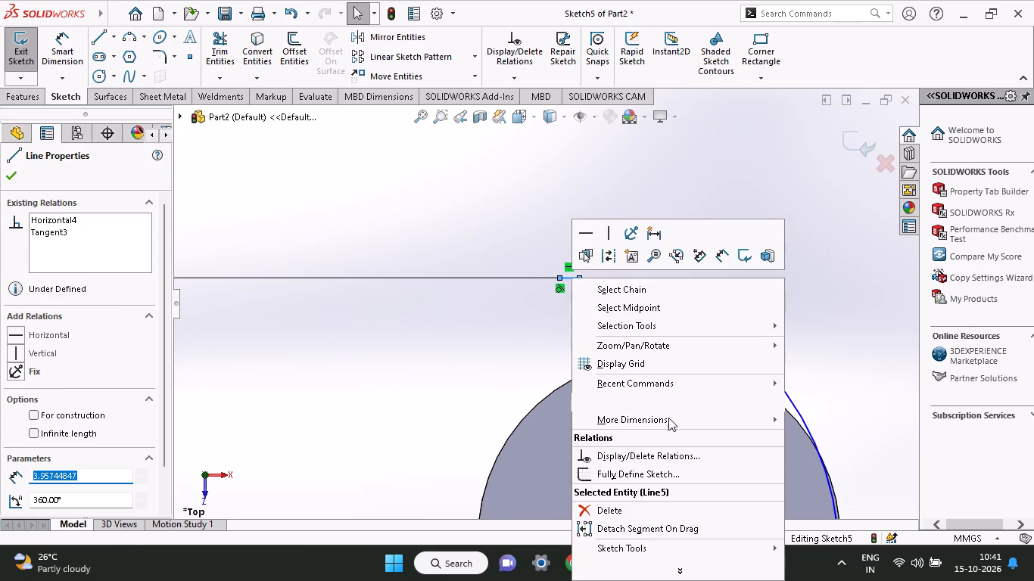
pyautogui.click(612, 509)
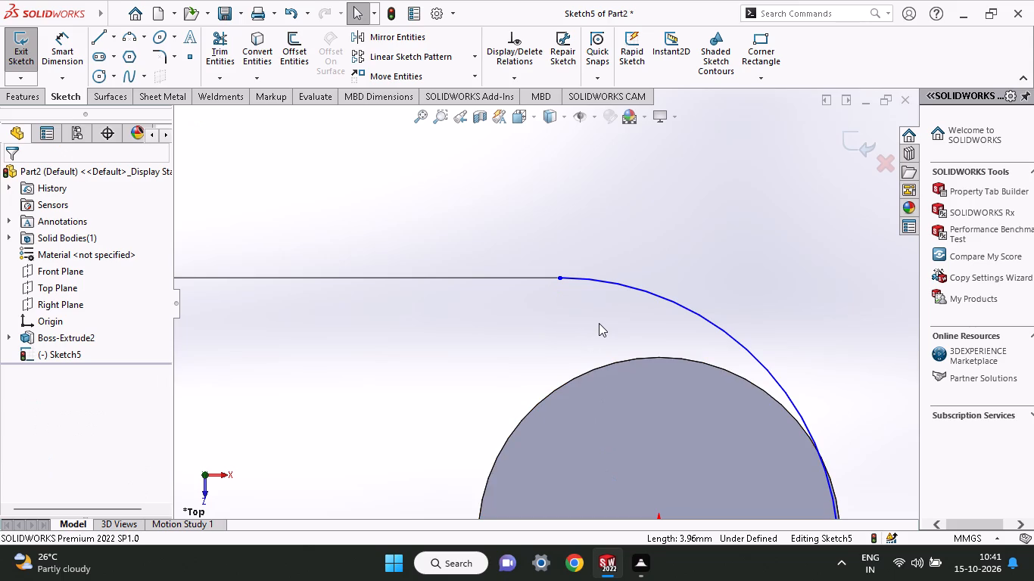
# Exit the arc path sketch.
pyautogui.keyDown('ctrl'); pyautogui.scroll(2, 599, 323); pyautogui.keyUp('ctrl')
pyautogui.keyDown('ctrl'); pyautogui.scroll(-5, 599, 323); pyautogui.keyUp('ctrl')
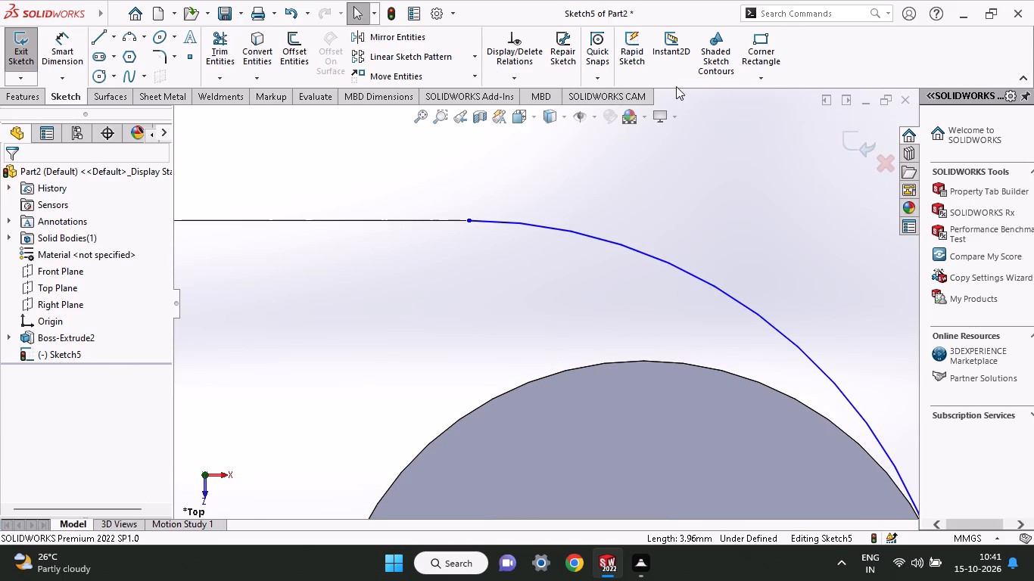
pyautogui.click(38, 98)
pyautogui.click(608, 79)
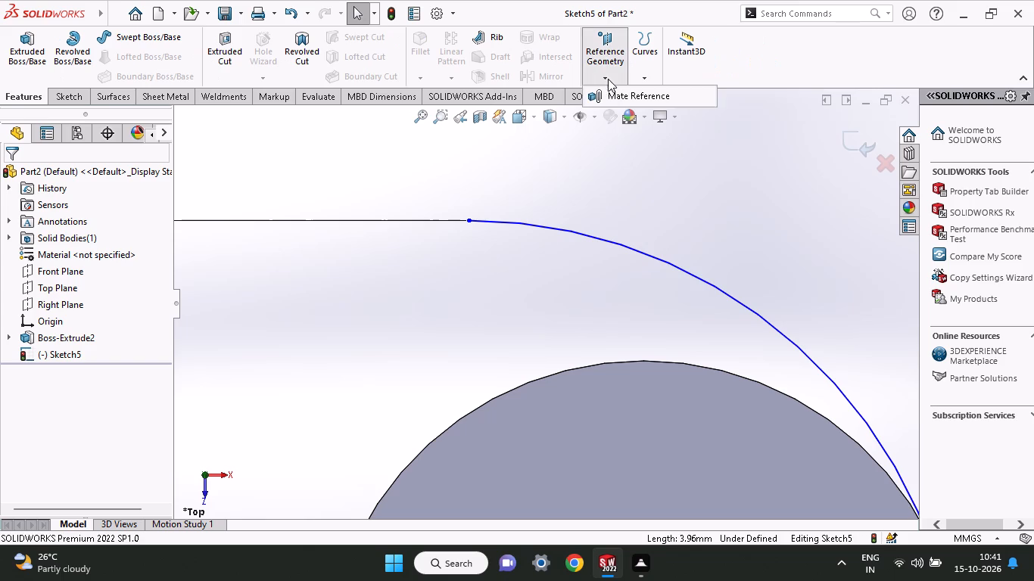
pyautogui.click(609, 143)
pyautogui.rightClick(609, 143)
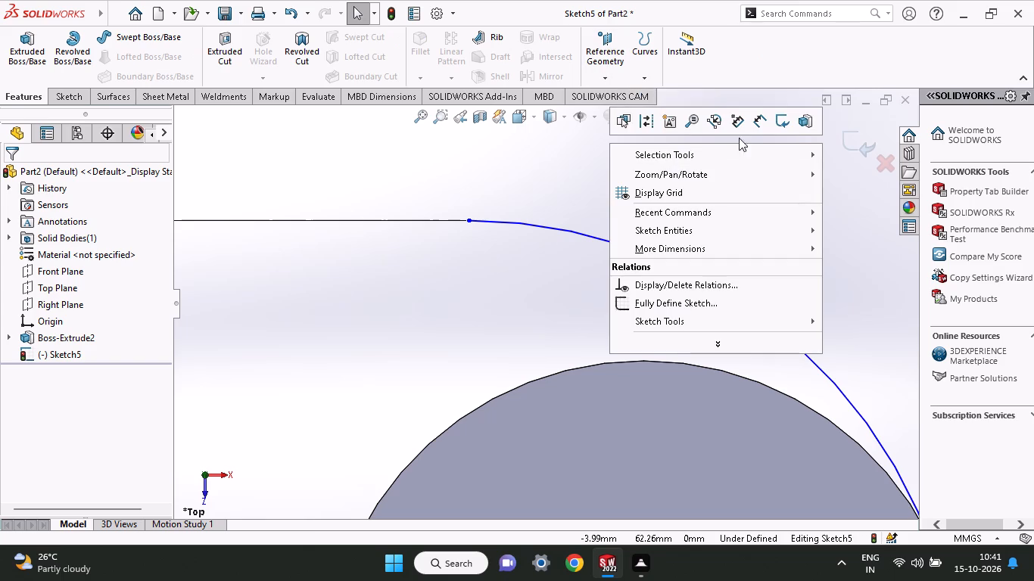
pyautogui.click(789, 122)
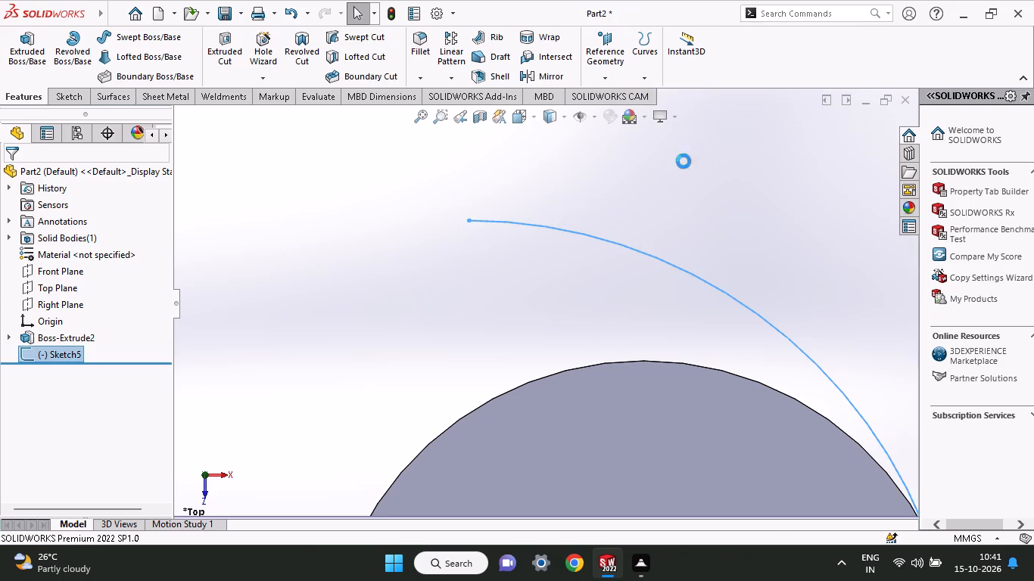
# Create a reference plane perpendicular to the arc and coincident with its upper endpoint.
pyautogui.click(612, 68)
pyautogui.click(615, 102)
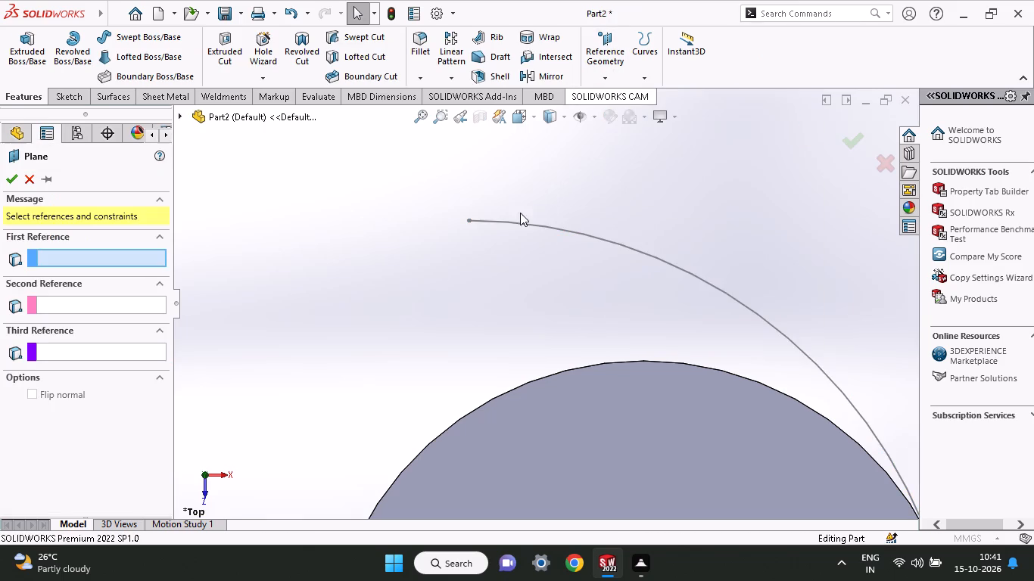
pyautogui.click(509, 222)
pyautogui.click(468, 222)
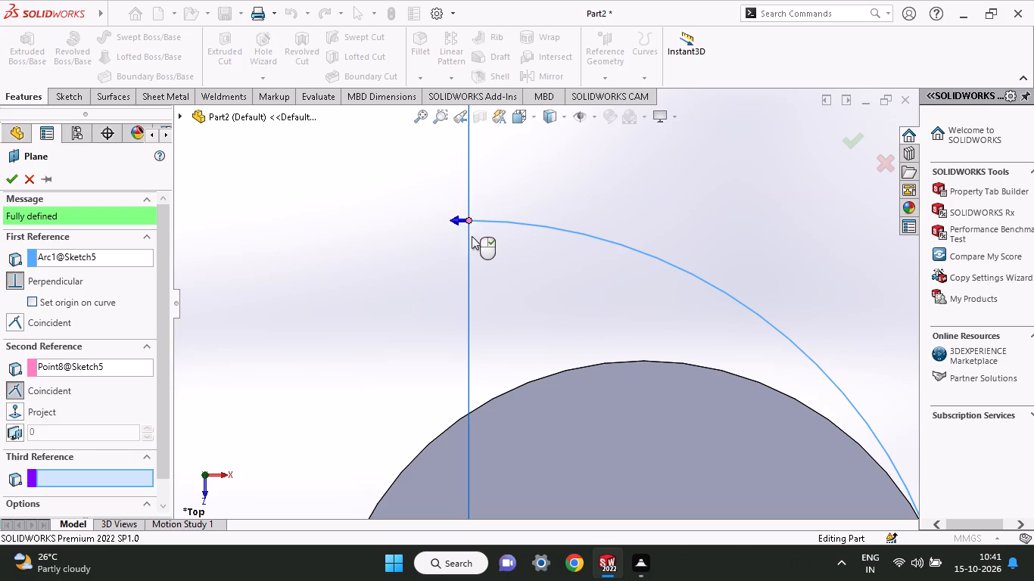
pyautogui.moveTo(468, 272); pyautogui.dragTo(516, 289, button='middle')
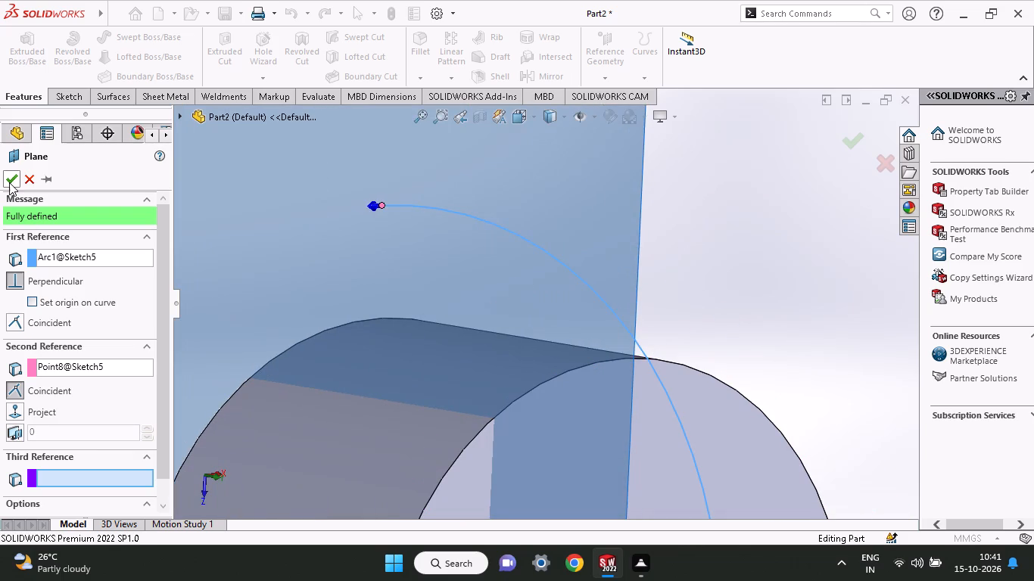
pyautogui.click(10, 180)
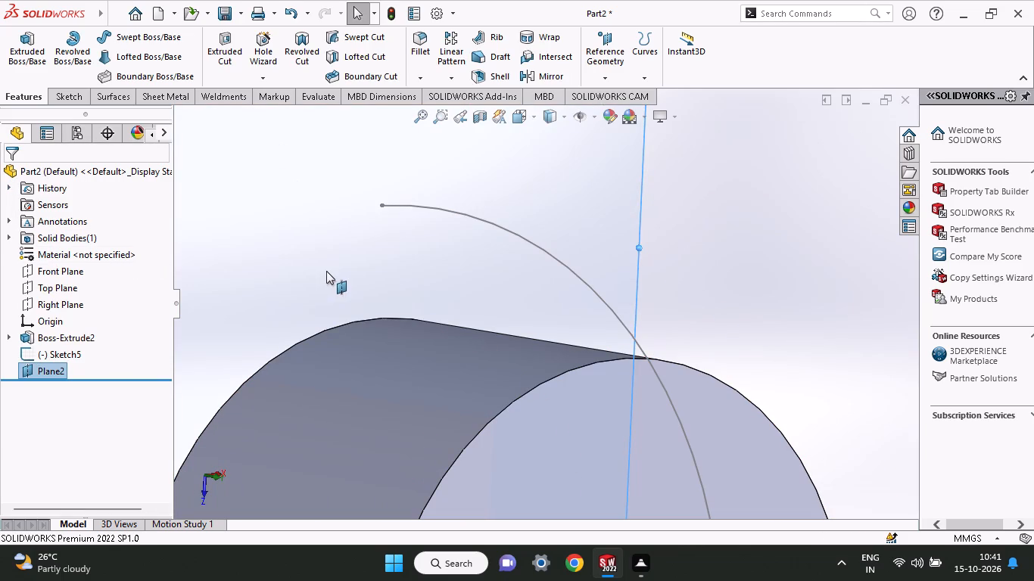
# On the new plane, sketch a vertical line through the arc's endpoint, reaching about 21 mm above and 14 mm below it.
pyautogui.moveTo(326, 271); pyautogui.dragTo(394, 313, button='middle')
pyautogui.click(76, 92)
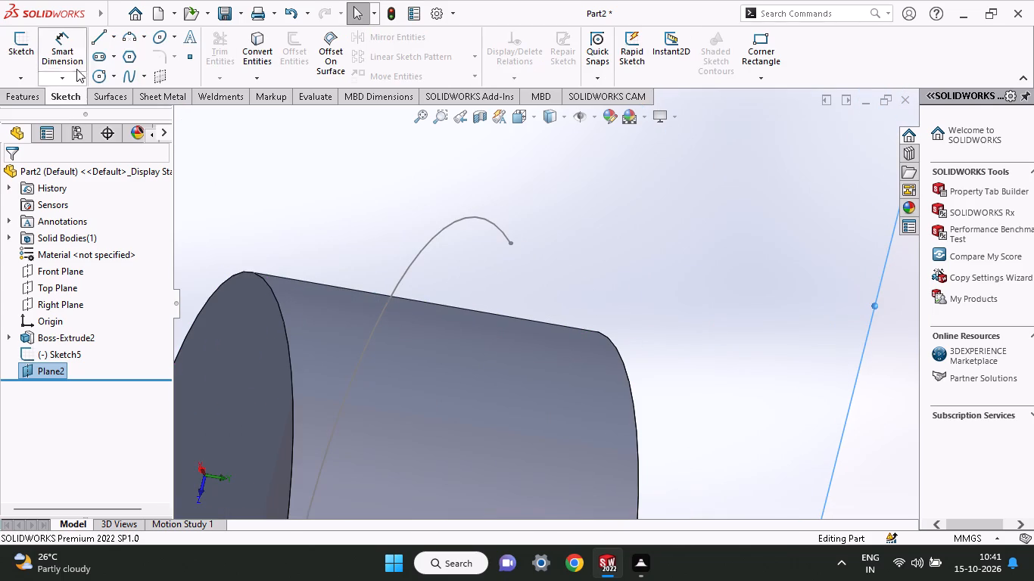
pyautogui.click(95, 44)
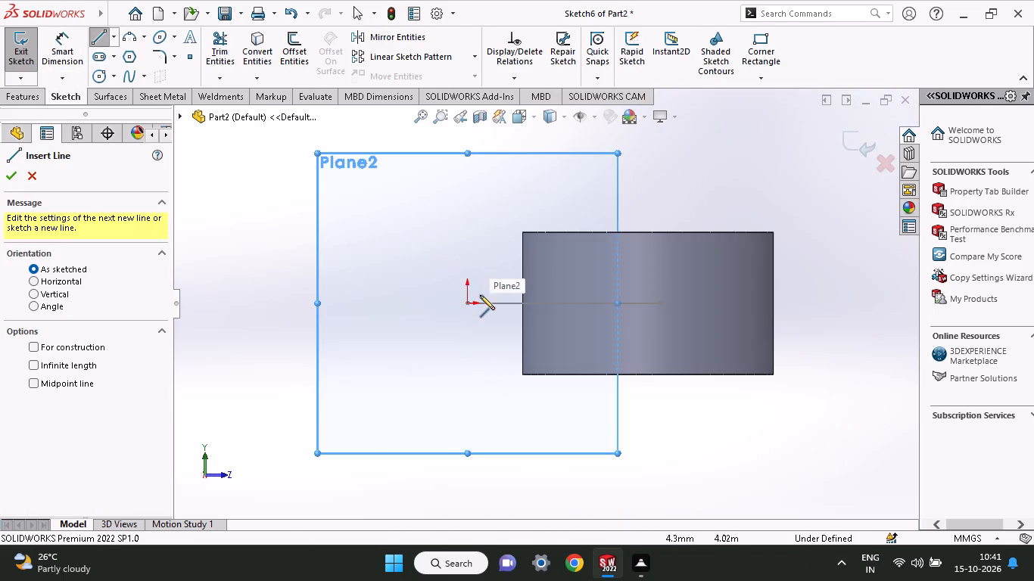
pyautogui.click(466, 303)
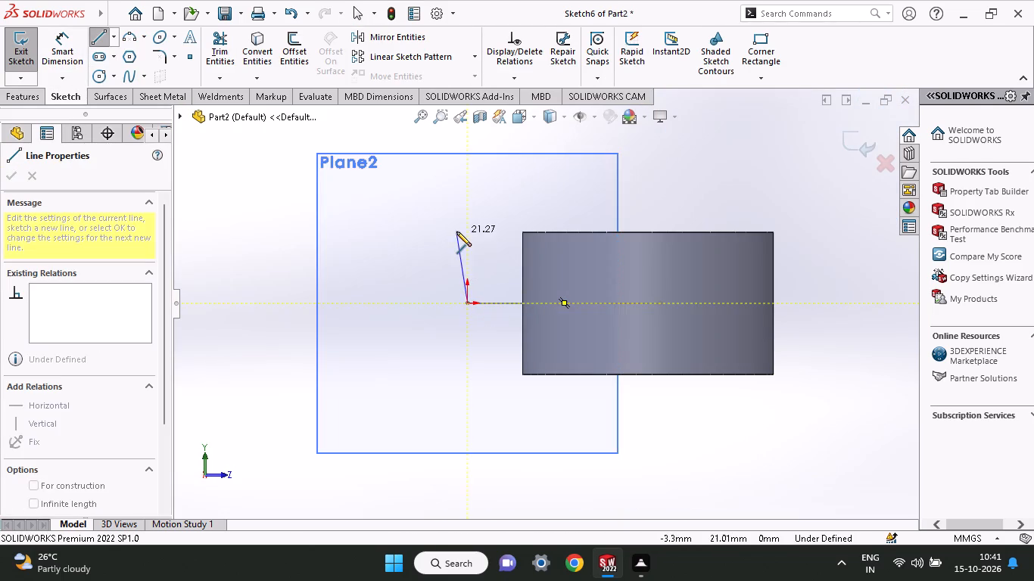
pyautogui.click(465, 231)
pyautogui.click(467, 352)
pyautogui.rightClick(427, 328)
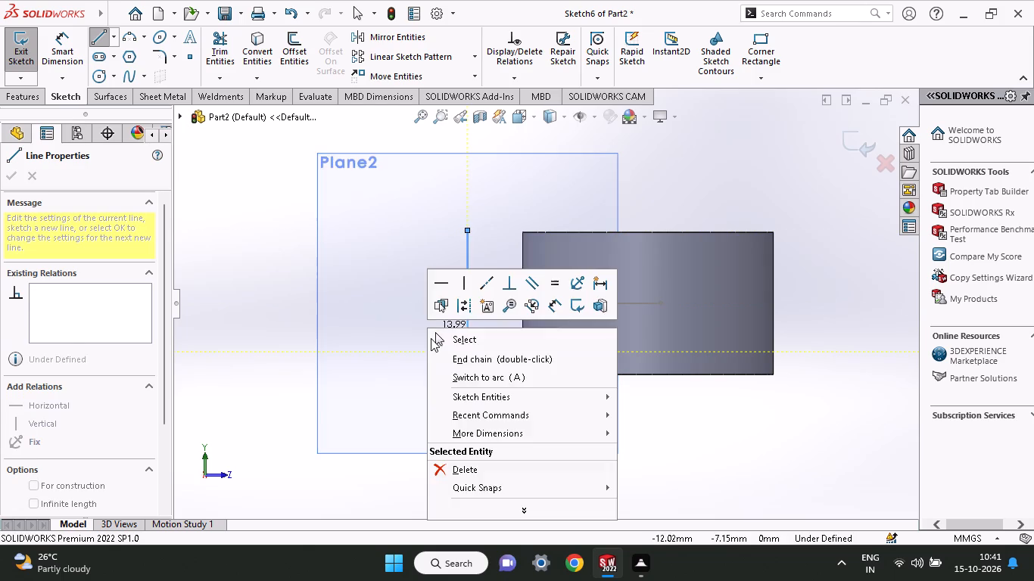
pyautogui.click(431, 339)
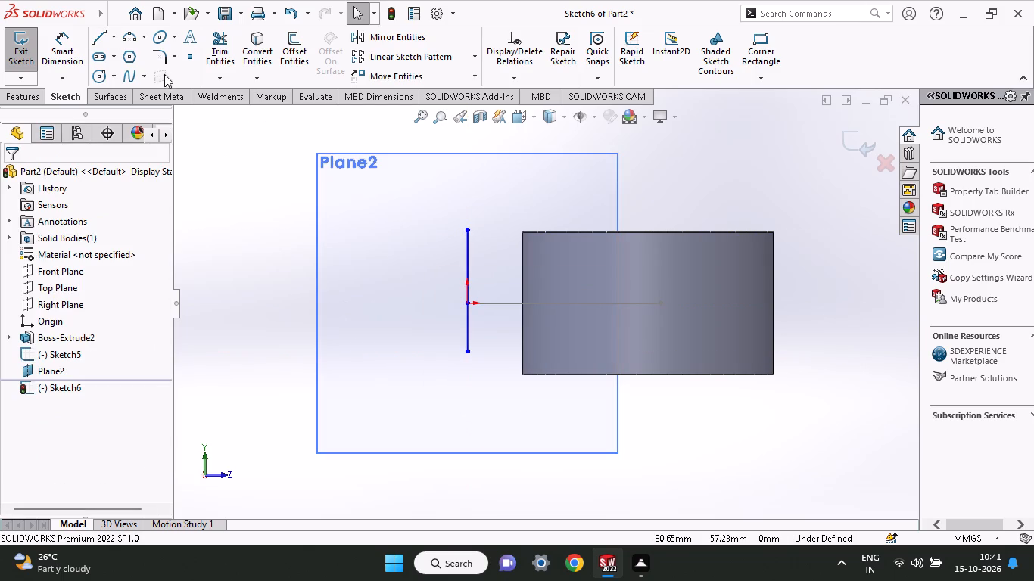
# Dimension the vertical line's lower and upper ends at 18 mm each from the arc's endpoint.
pyautogui.click(51, 46)
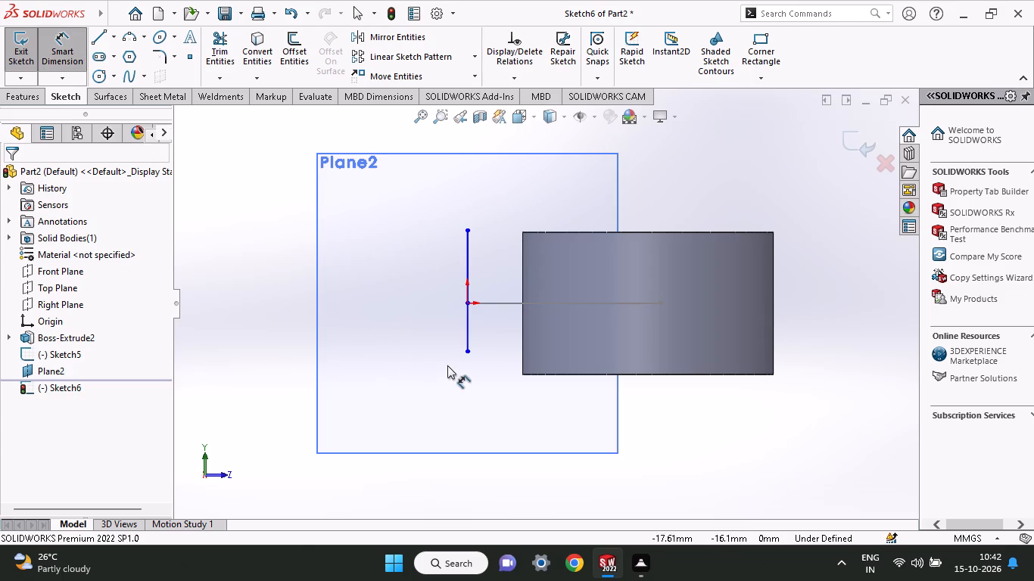
pyautogui.click(466, 356)
pyautogui.click(466, 297)
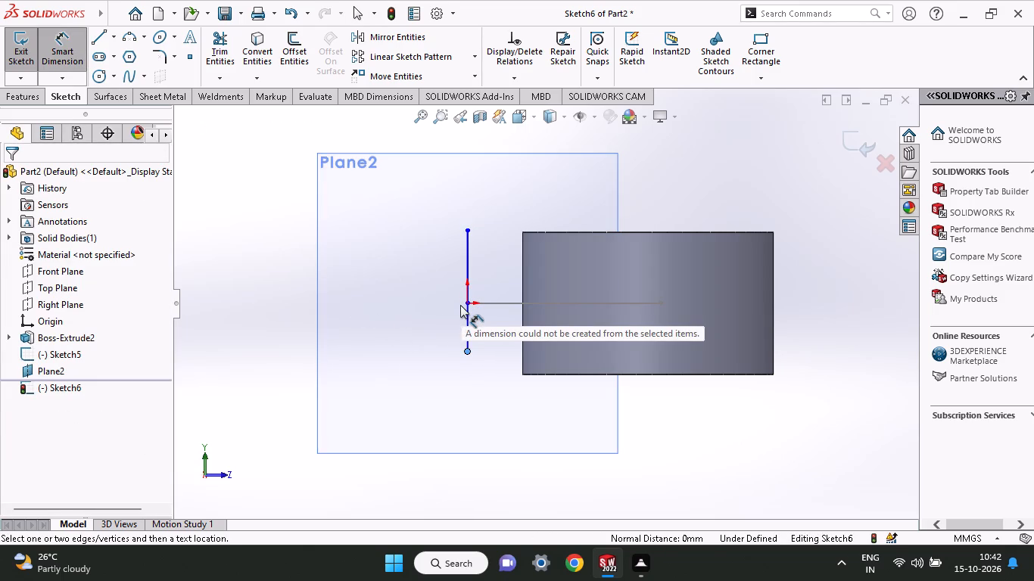
pyautogui.click(471, 304)
pyautogui.click(414, 312)
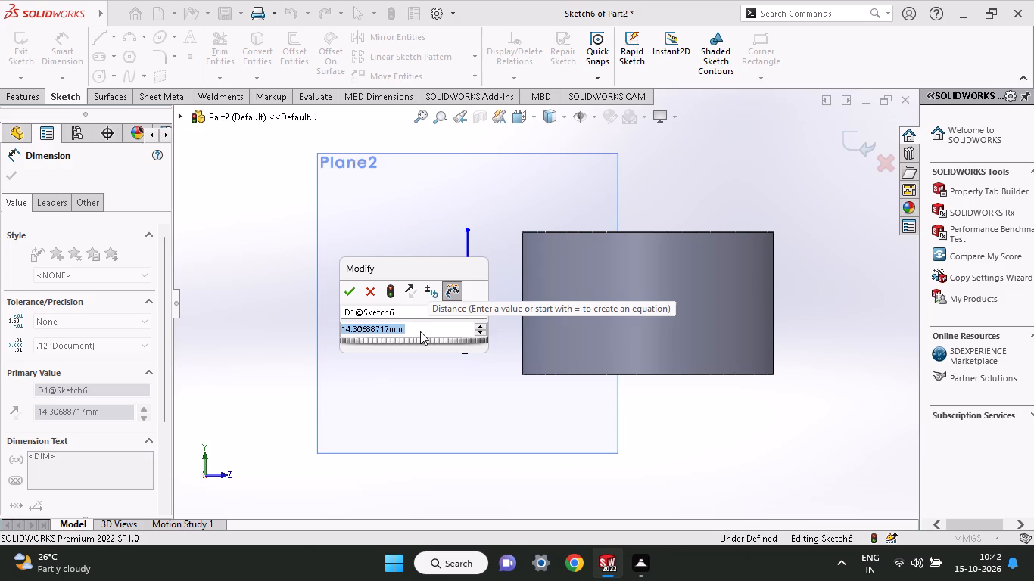
pyautogui.write('18')
pyautogui.press('Return')
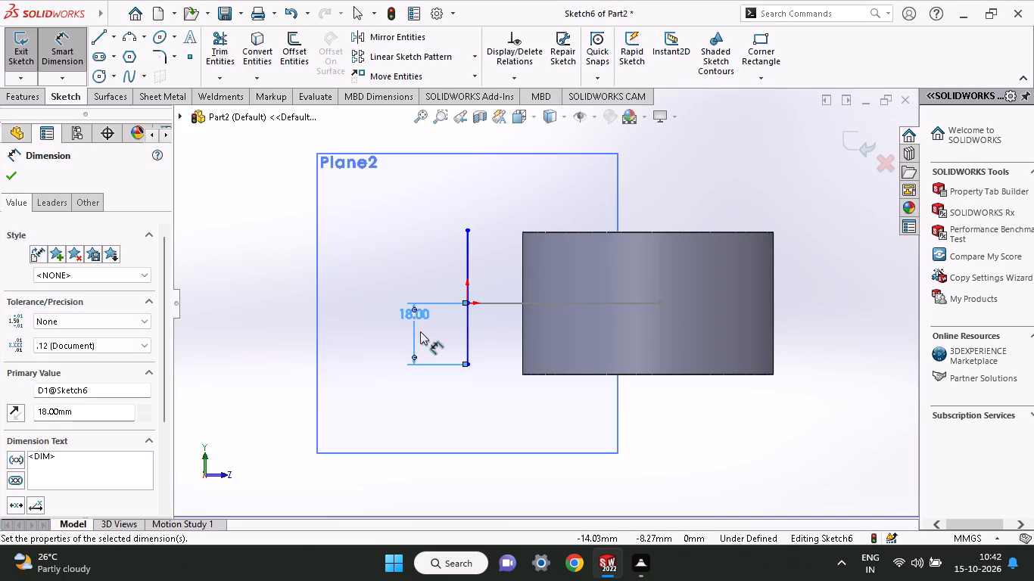
pyautogui.click(466, 231)
pyautogui.click(469, 301)
pyautogui.click(417, 247)
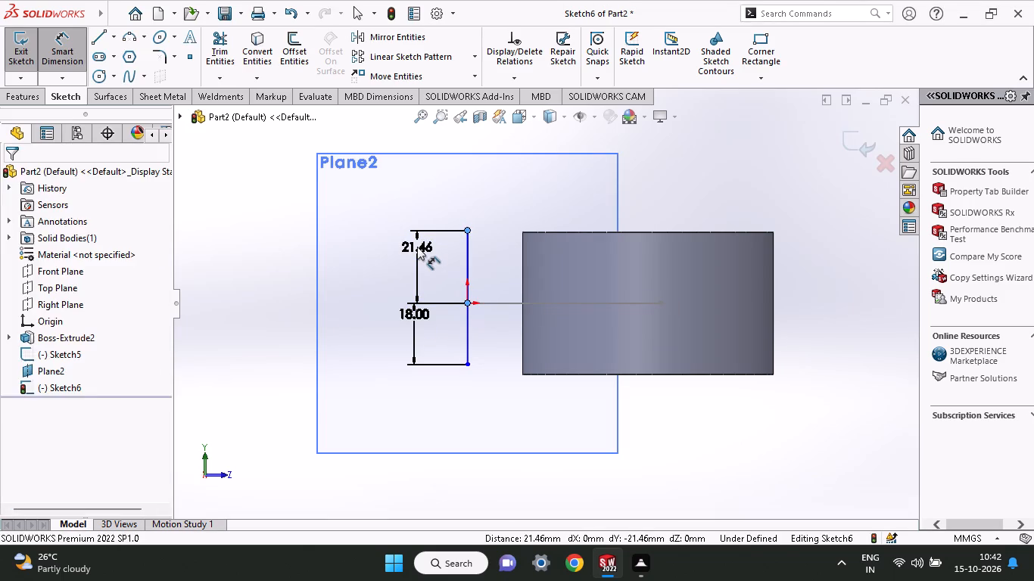
pyautogui.write('18')
pyautogui.press('Return')
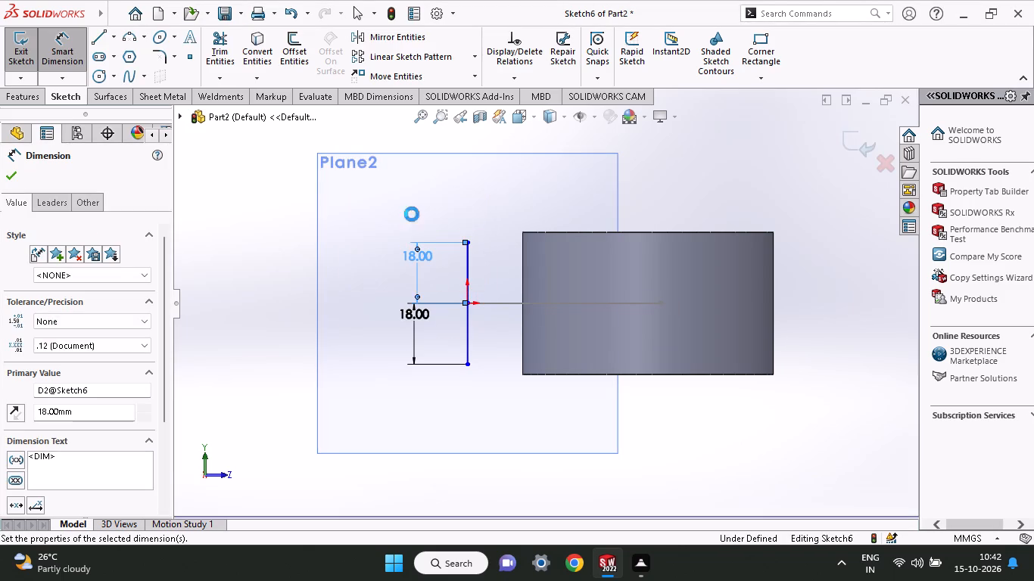
# Draw three lines from the vertical line's upper end to its lower end, closing a rectangle about 22.6 mm wide towards the cylinder.
pyautogui.click(94, 43)
pyautogui.click(469, 246)
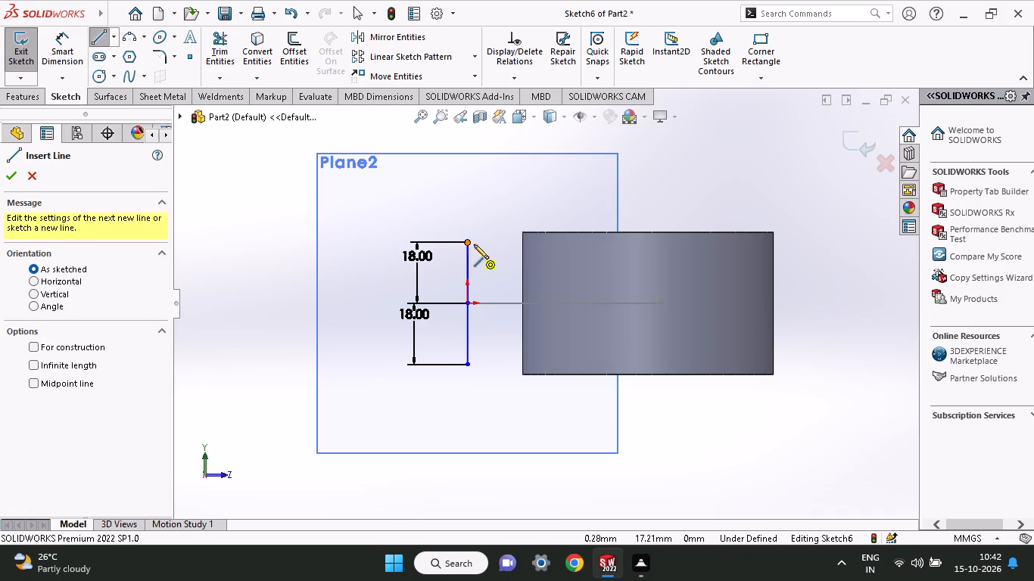
pyautogui.click(544, 241)
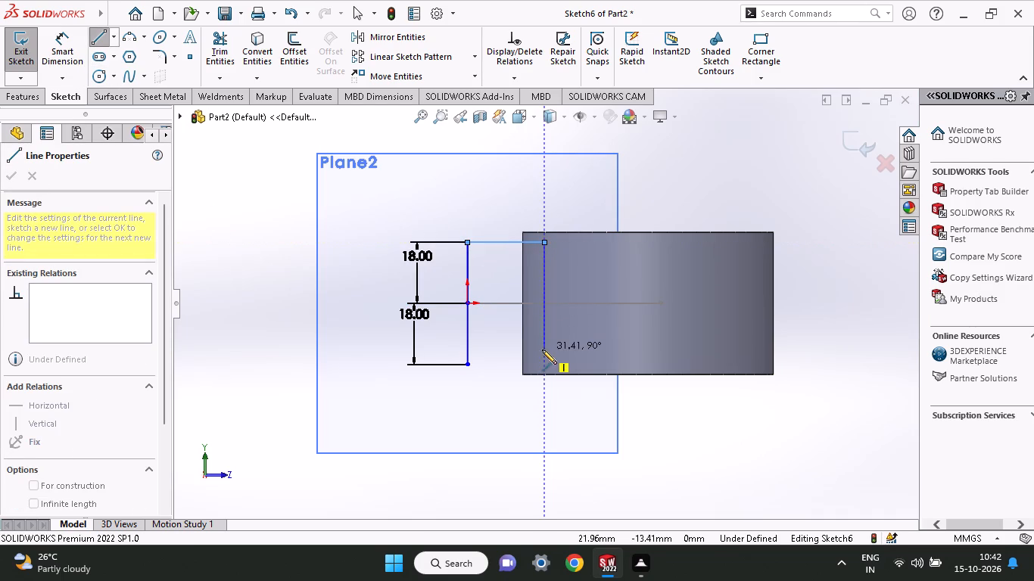
pyautogui.click(541, 367)
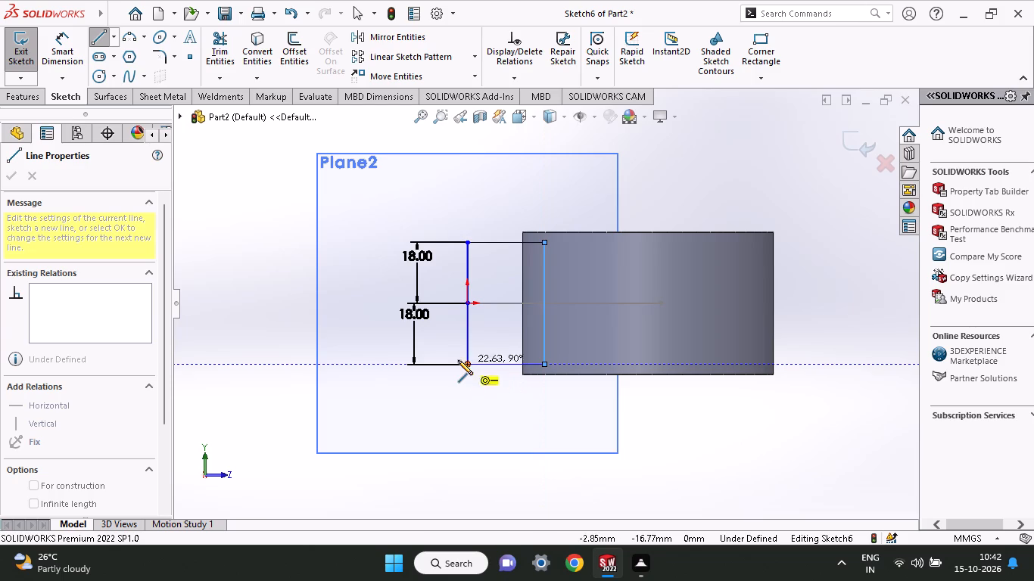
pyautogui.click(465, 363)
pyautogui.rightClick(469, 391)
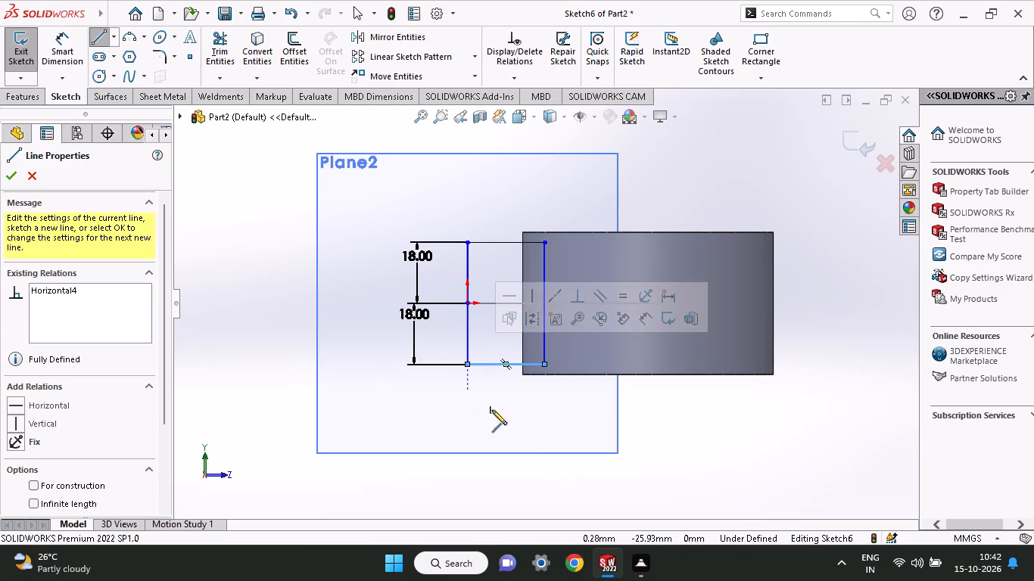
pyautogui.click(506, 405)
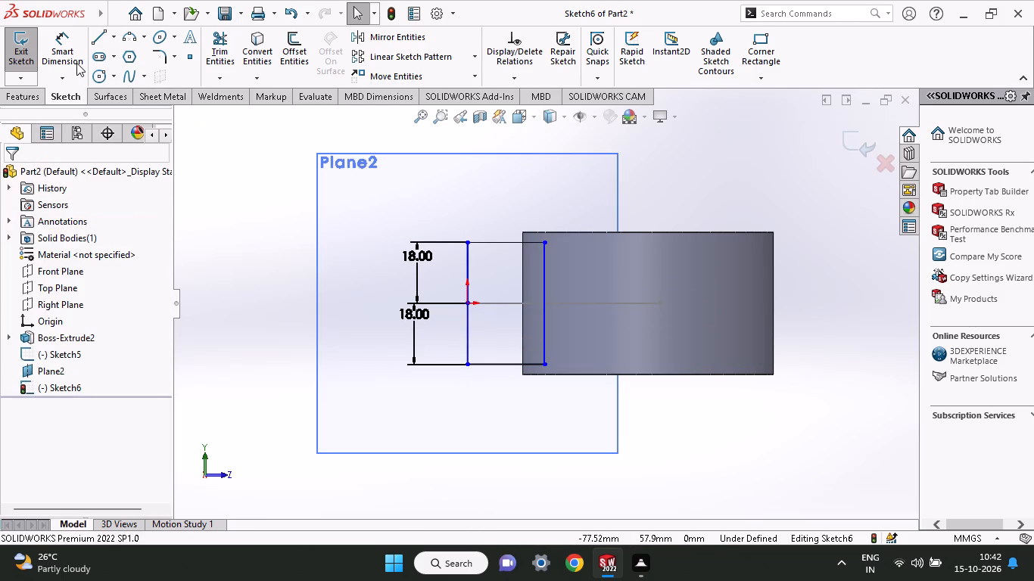
# Dimension the rectangle's top edge at 22.56 mm.
pyautogui.click(72, 63)
pyautogui.click(480, 246)
pyautogui.click(483, 191)
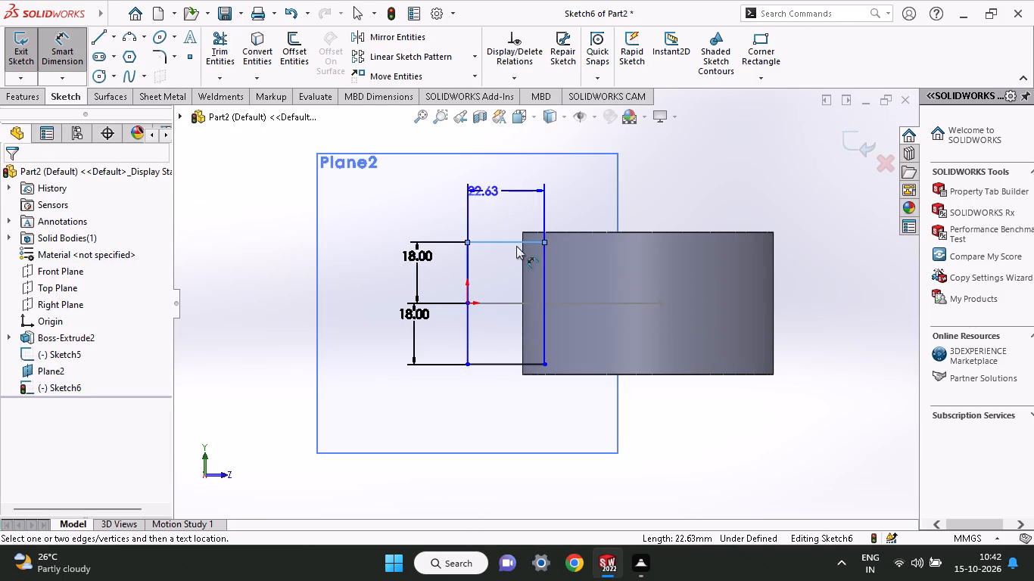
pyautogui.write('22.56')
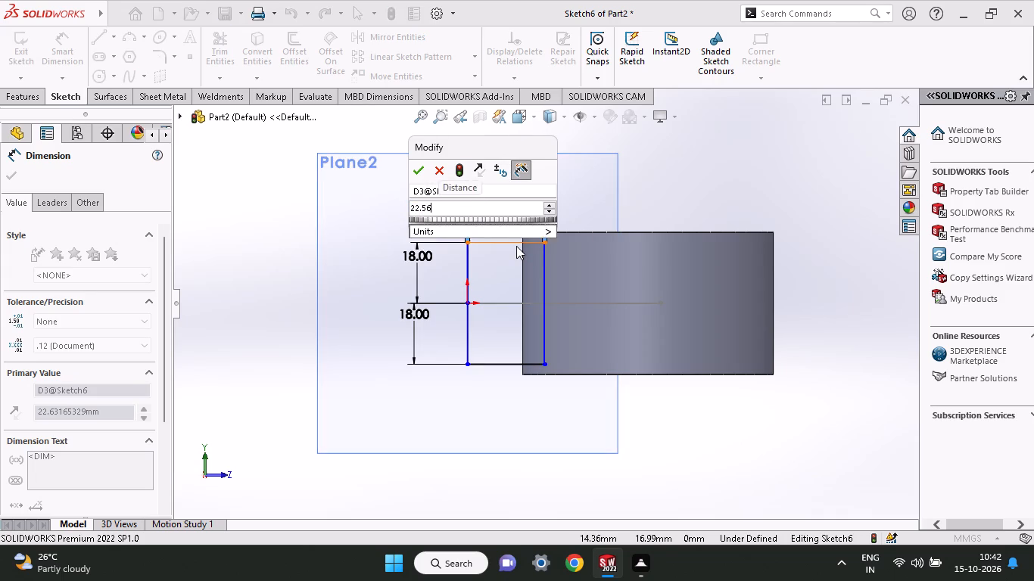
pyautogui.press('Return')
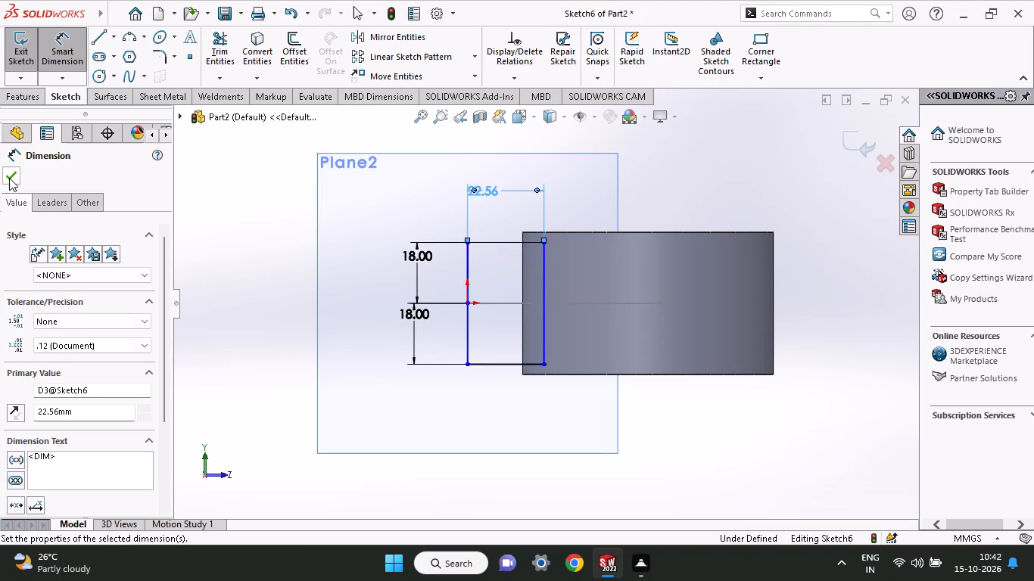
pyautogui.click(9, 178)
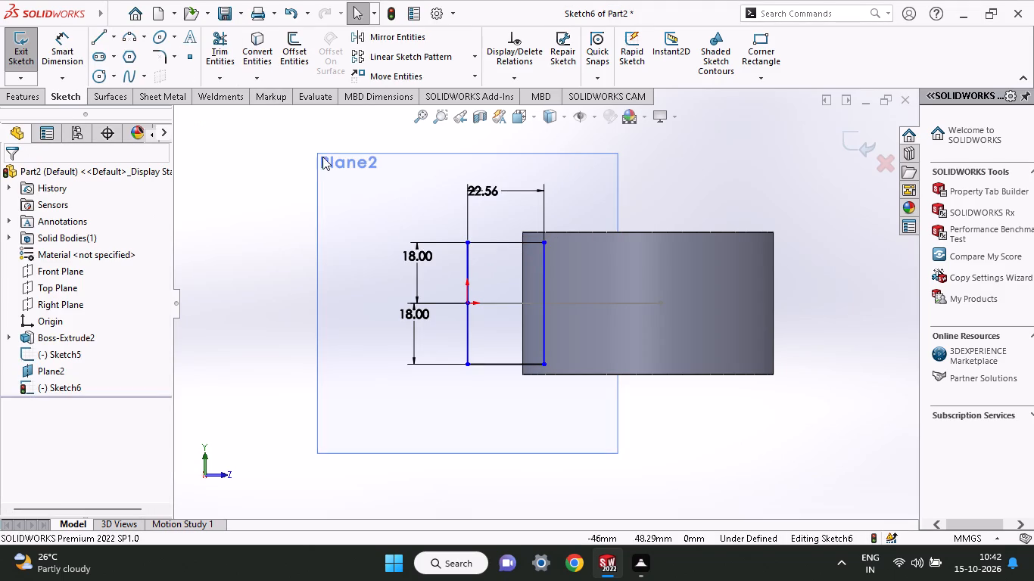
# Round all four corners of the rectangle with 7 mm sketch fillets.
pyautogui.moveTo(368, 250); pyautogui.dragTo(370, 291, button='middle')
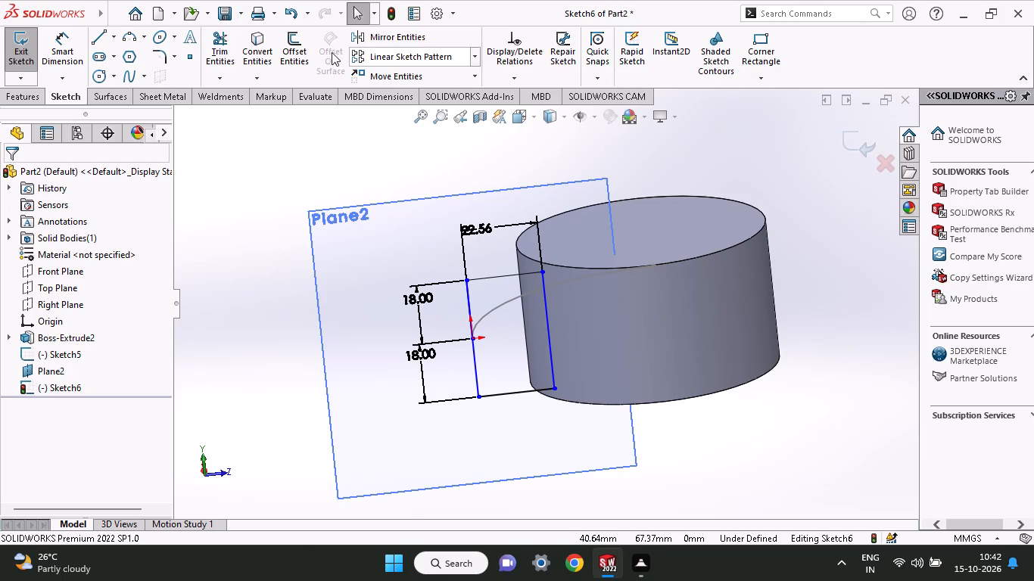
pyautogui.click(164, 53)
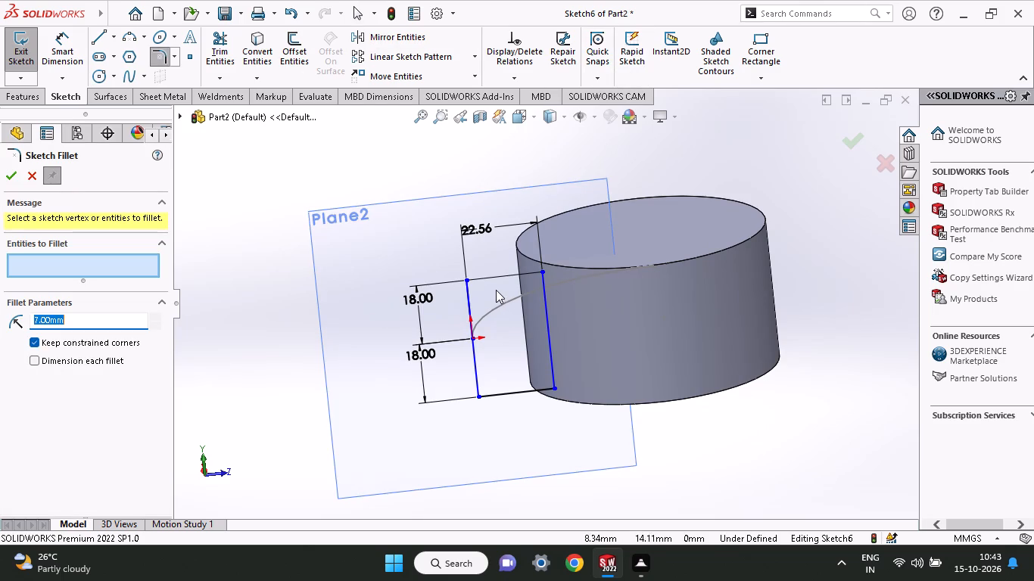
pyautogui.click(485, 278)
pyautogui.click(467, 297)
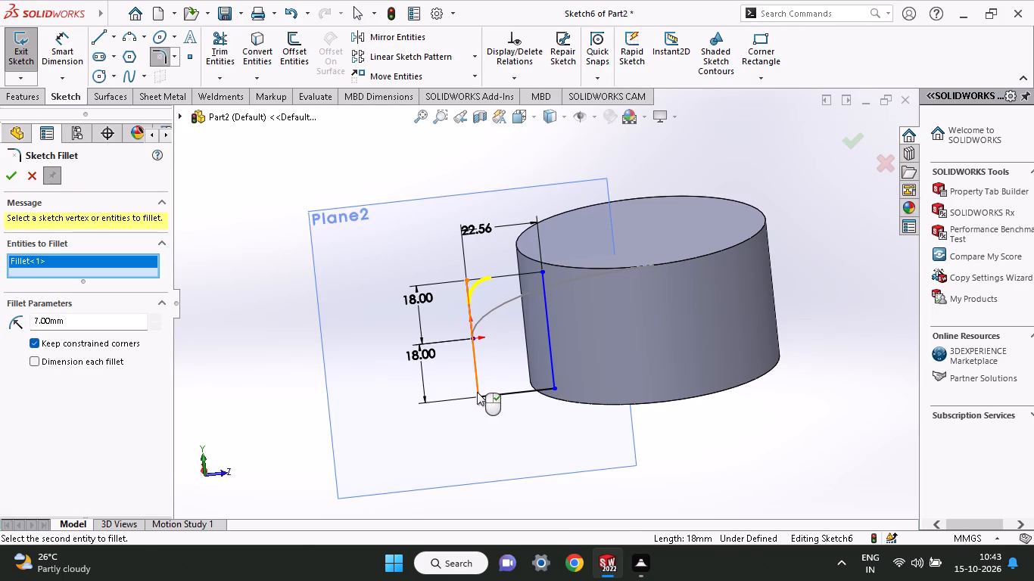
pyautogui.click(477, 392)
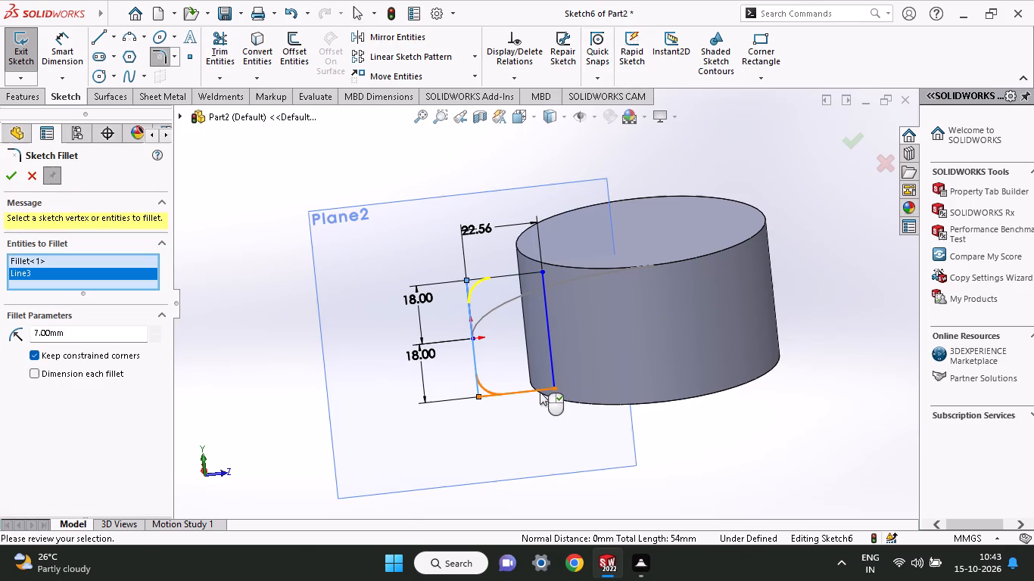
pyautogui.click(547, 390)
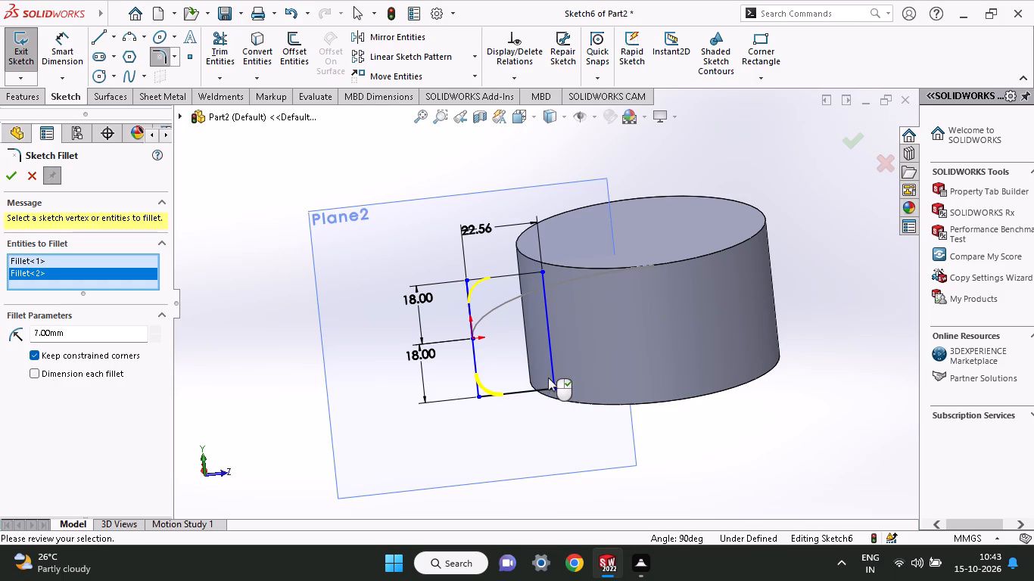
pyautogui.click(552, 365)
pyautogui.click(547, 389)
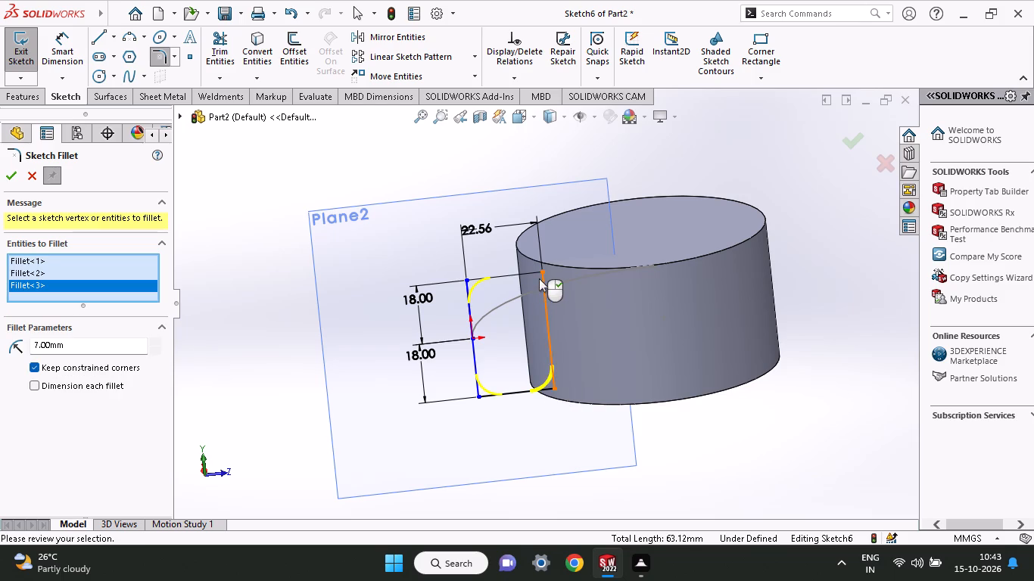
pyautogui.click(539, 272)
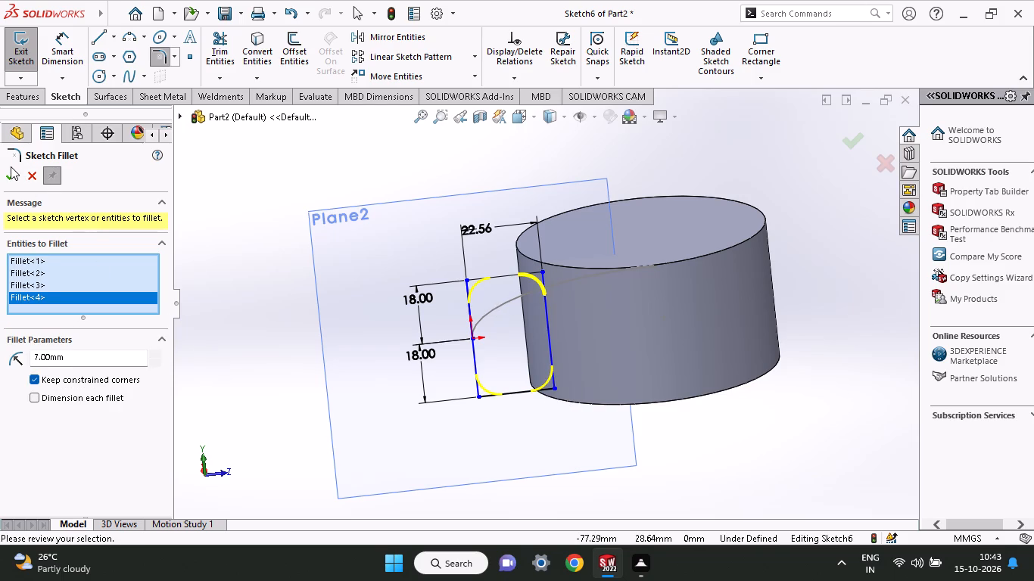
pyautogui.click(11, 170)
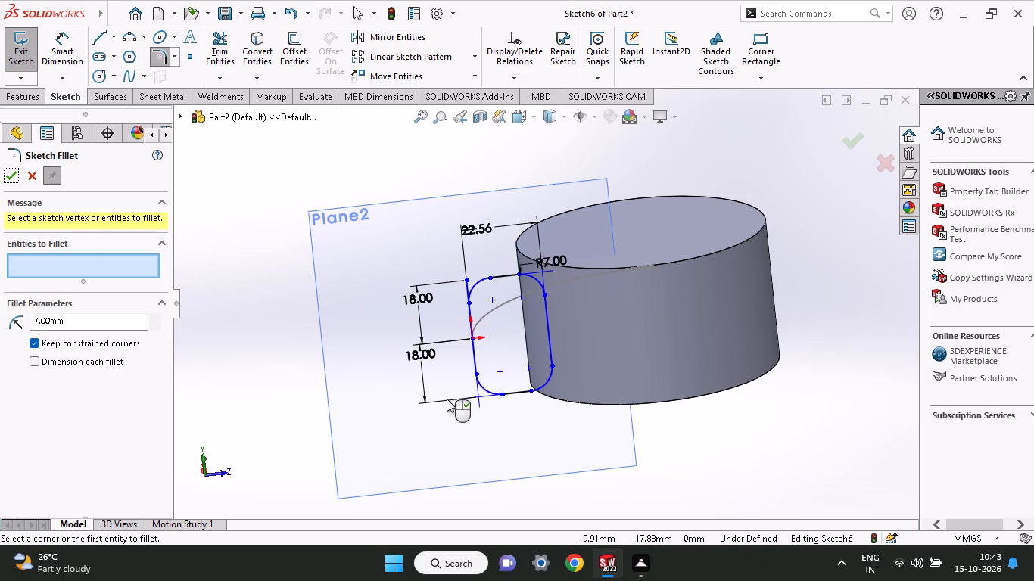
pyautogui.click(10, 179)
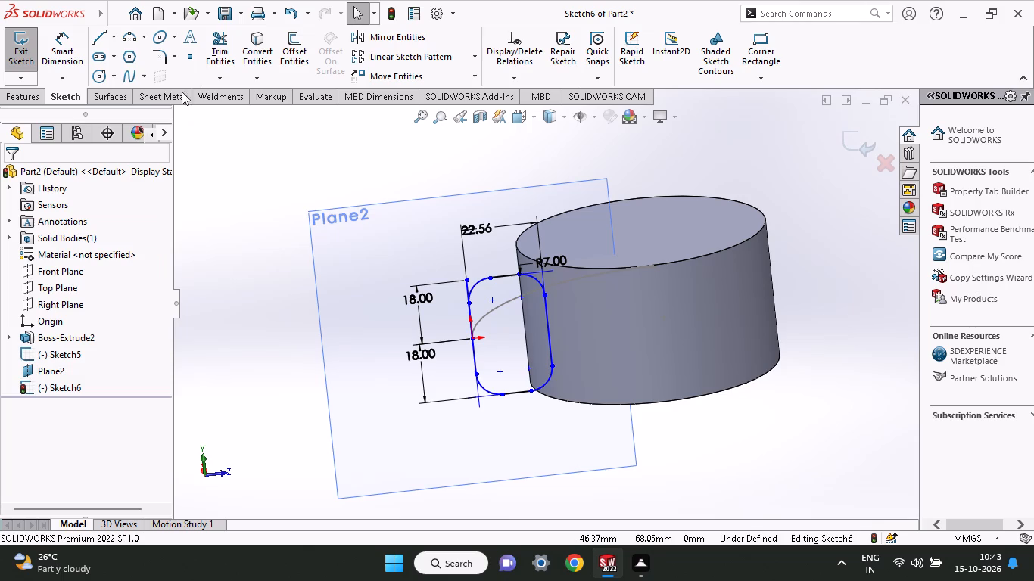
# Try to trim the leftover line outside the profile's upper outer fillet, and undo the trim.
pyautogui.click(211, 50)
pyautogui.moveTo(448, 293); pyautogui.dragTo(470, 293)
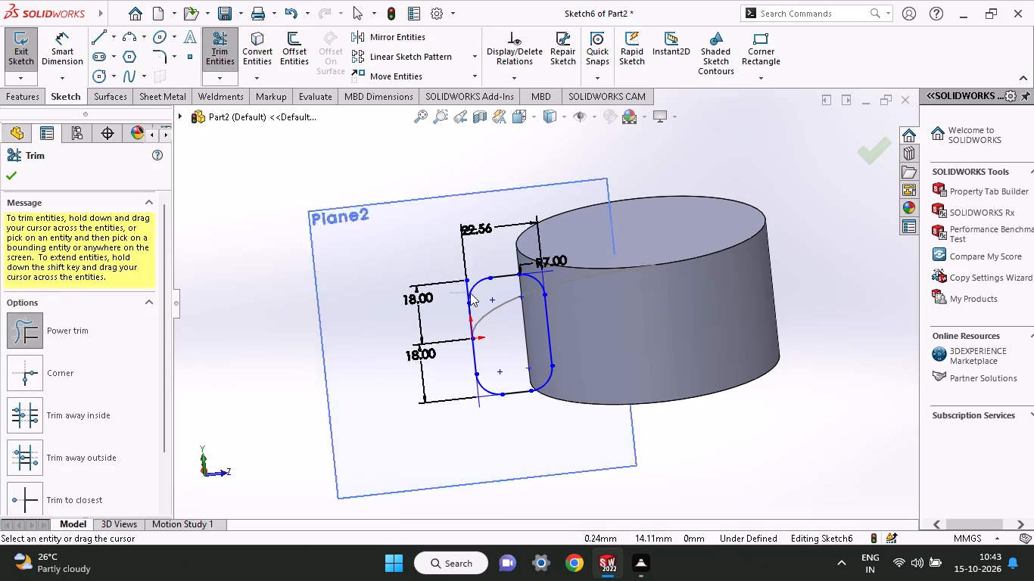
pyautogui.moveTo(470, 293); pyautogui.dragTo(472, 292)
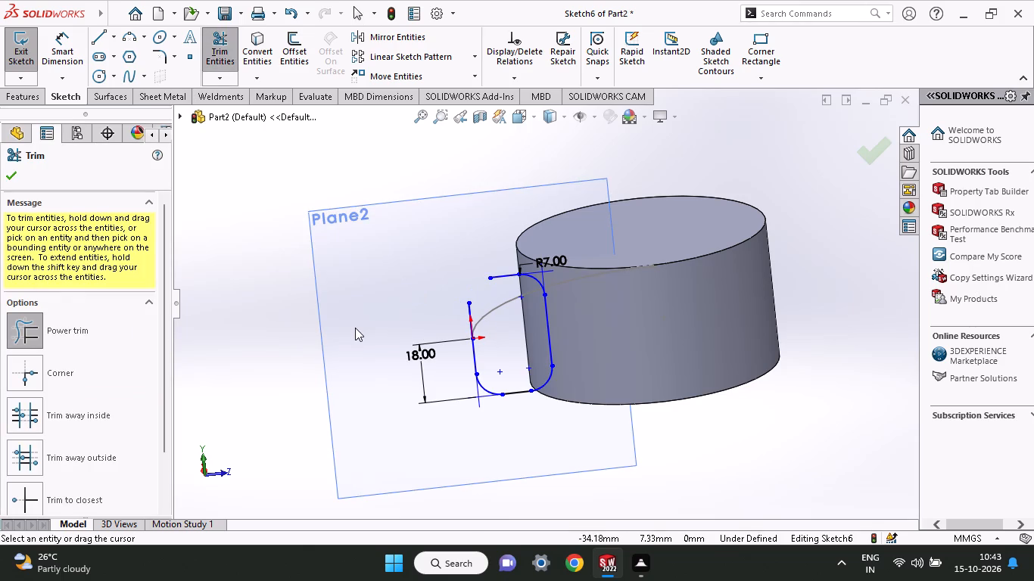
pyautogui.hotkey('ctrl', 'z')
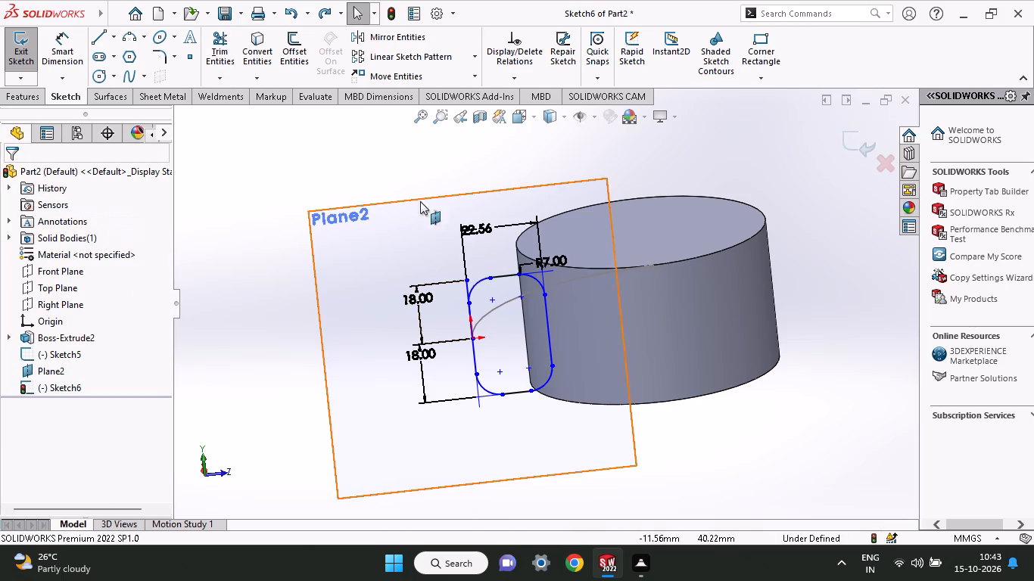
# Trim the leftover line stub outside the profile's upper outer fillet, keeping the fillet arc.
pyautogui.click(226, 46)
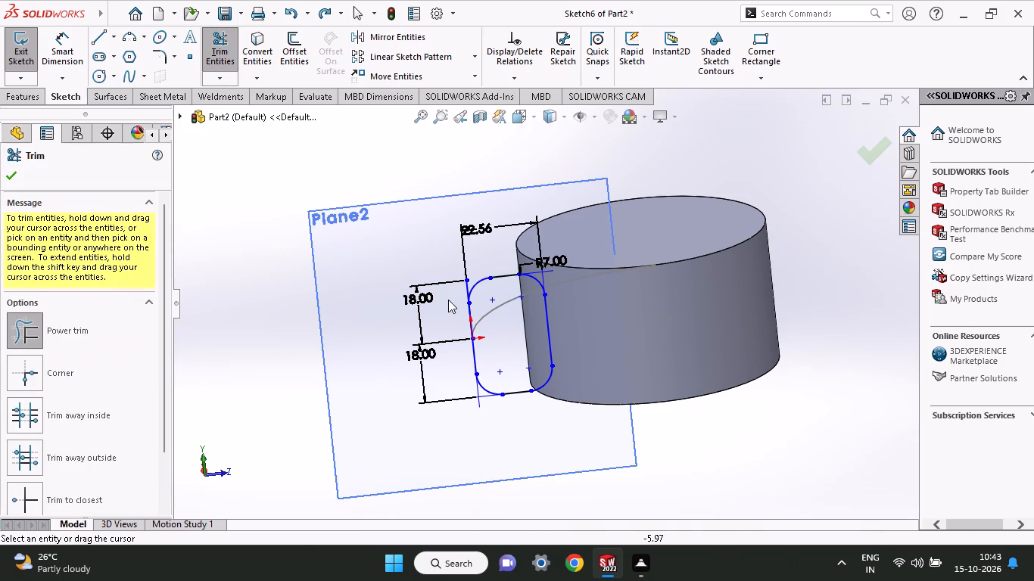
pyautogui.moveTo(456, 293); pyautogui.dragTo(466, 285)
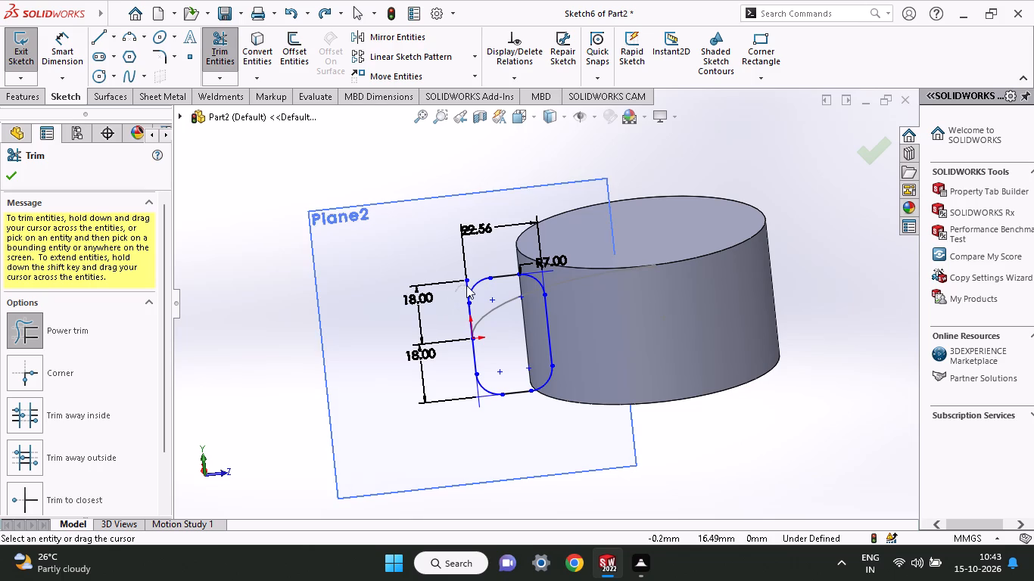
pyautogui.moveTo(466, 285); pyautogui.dragTo(472, 278)
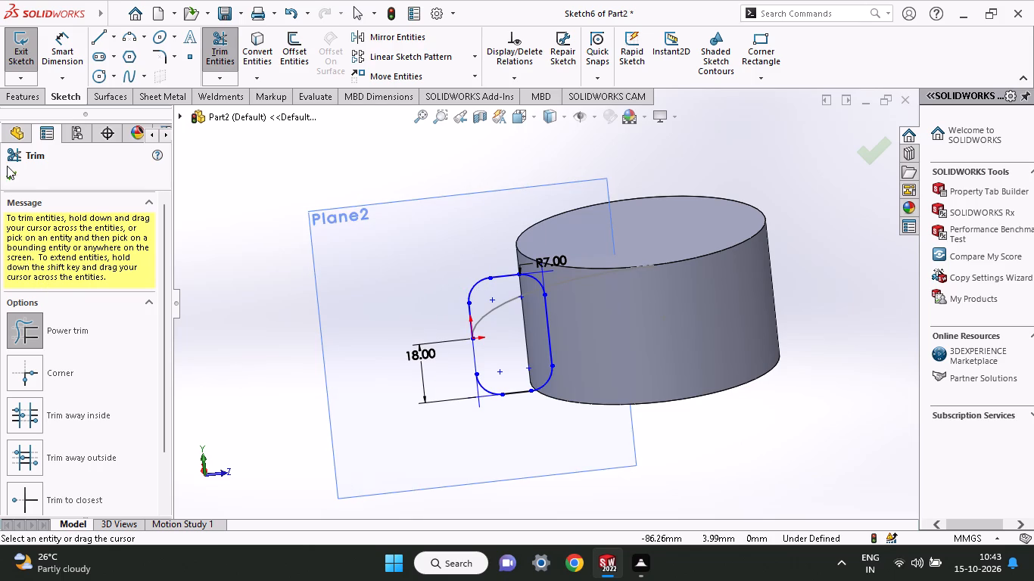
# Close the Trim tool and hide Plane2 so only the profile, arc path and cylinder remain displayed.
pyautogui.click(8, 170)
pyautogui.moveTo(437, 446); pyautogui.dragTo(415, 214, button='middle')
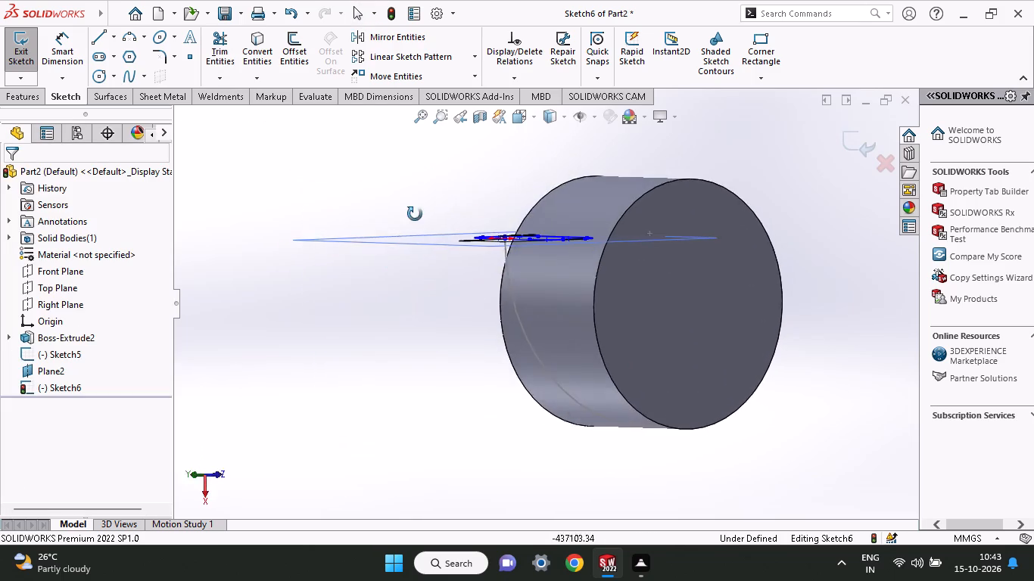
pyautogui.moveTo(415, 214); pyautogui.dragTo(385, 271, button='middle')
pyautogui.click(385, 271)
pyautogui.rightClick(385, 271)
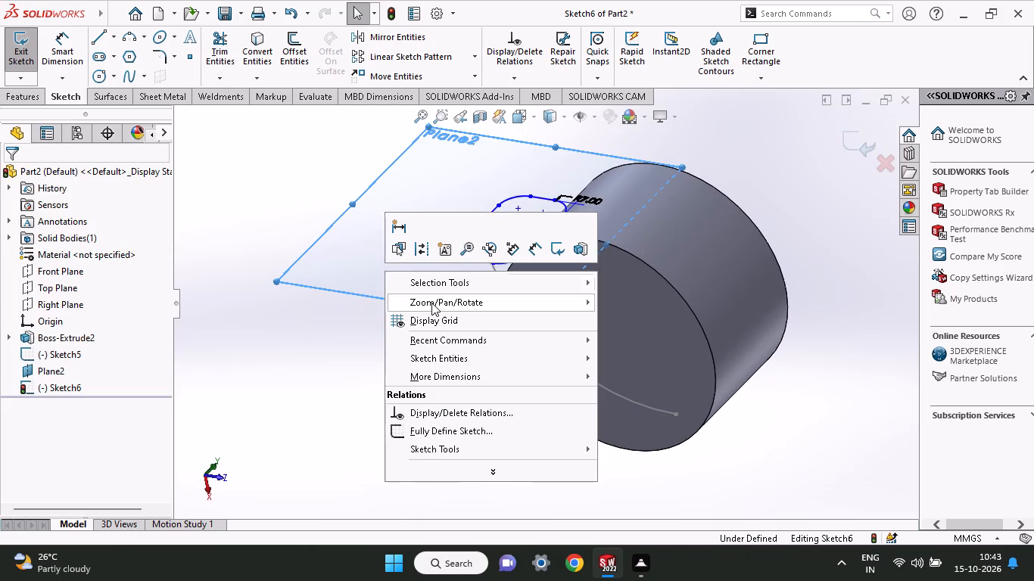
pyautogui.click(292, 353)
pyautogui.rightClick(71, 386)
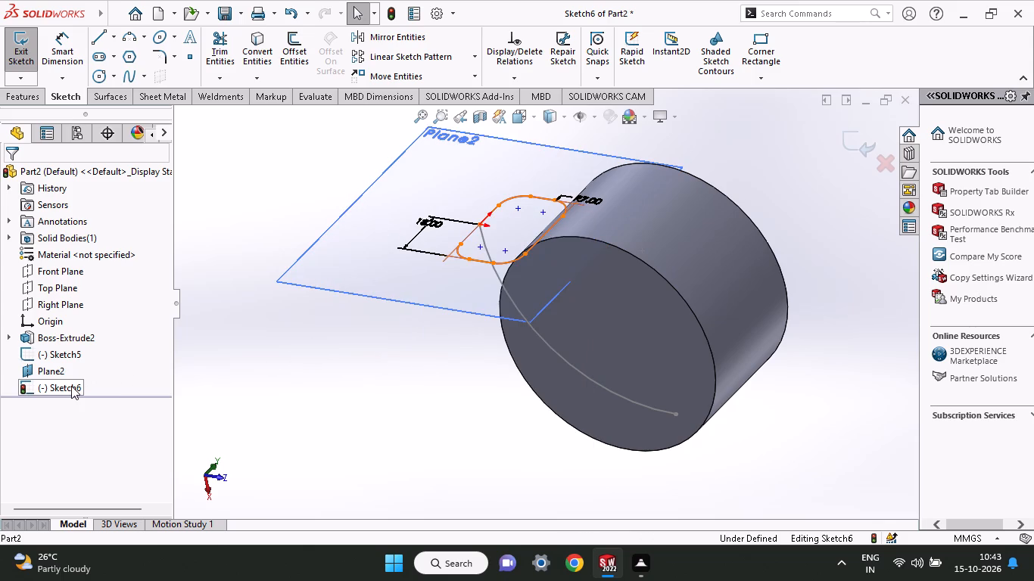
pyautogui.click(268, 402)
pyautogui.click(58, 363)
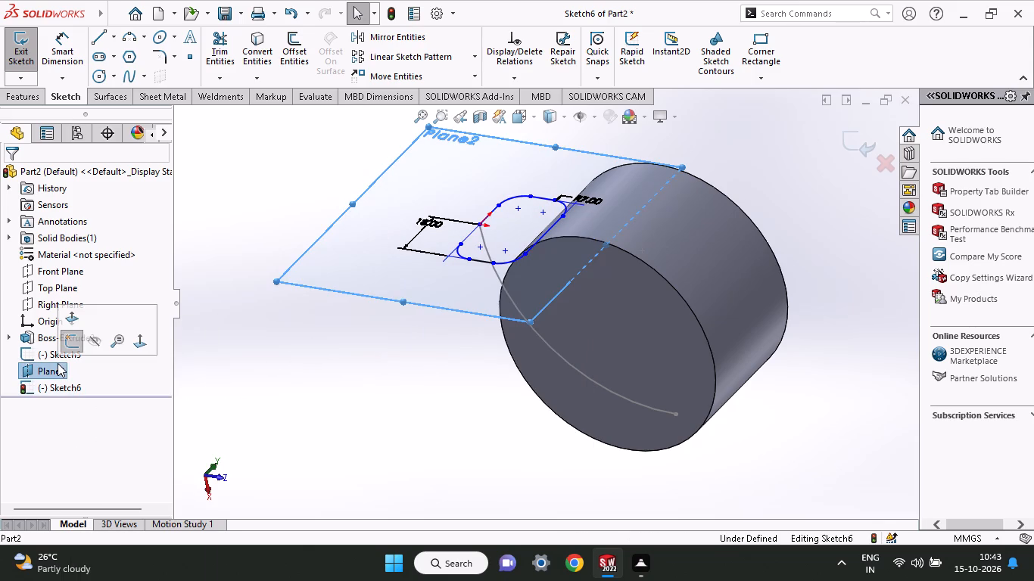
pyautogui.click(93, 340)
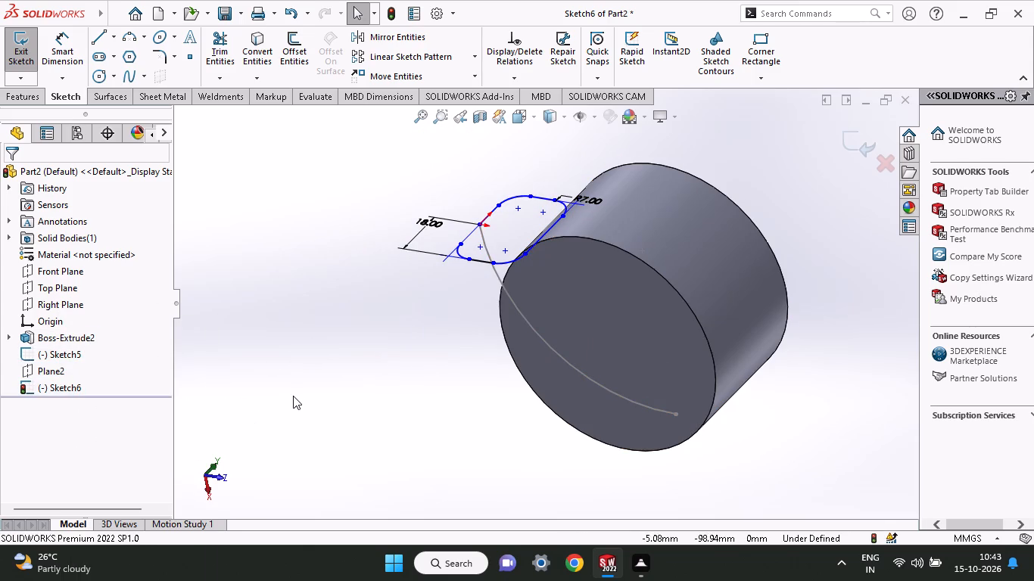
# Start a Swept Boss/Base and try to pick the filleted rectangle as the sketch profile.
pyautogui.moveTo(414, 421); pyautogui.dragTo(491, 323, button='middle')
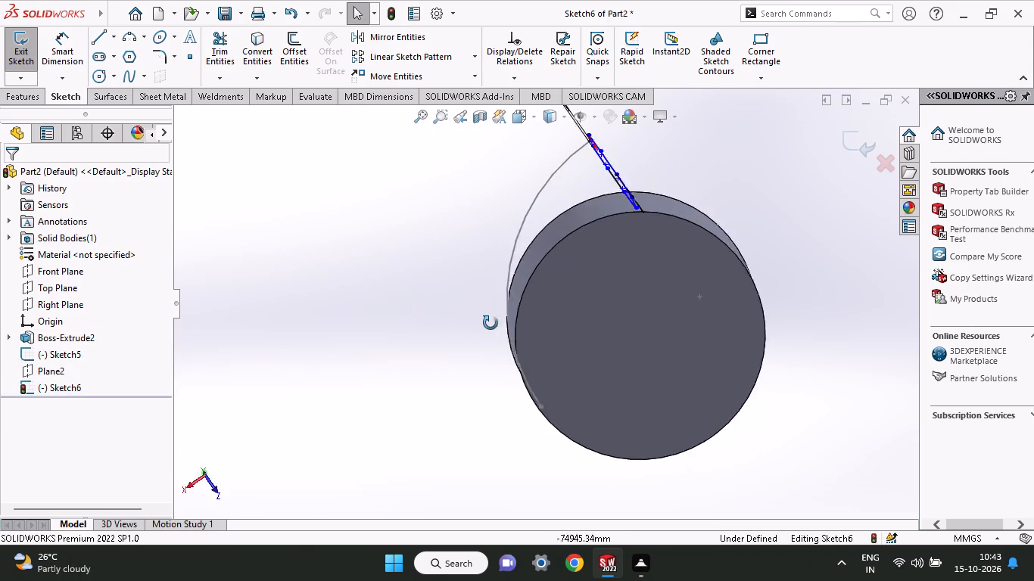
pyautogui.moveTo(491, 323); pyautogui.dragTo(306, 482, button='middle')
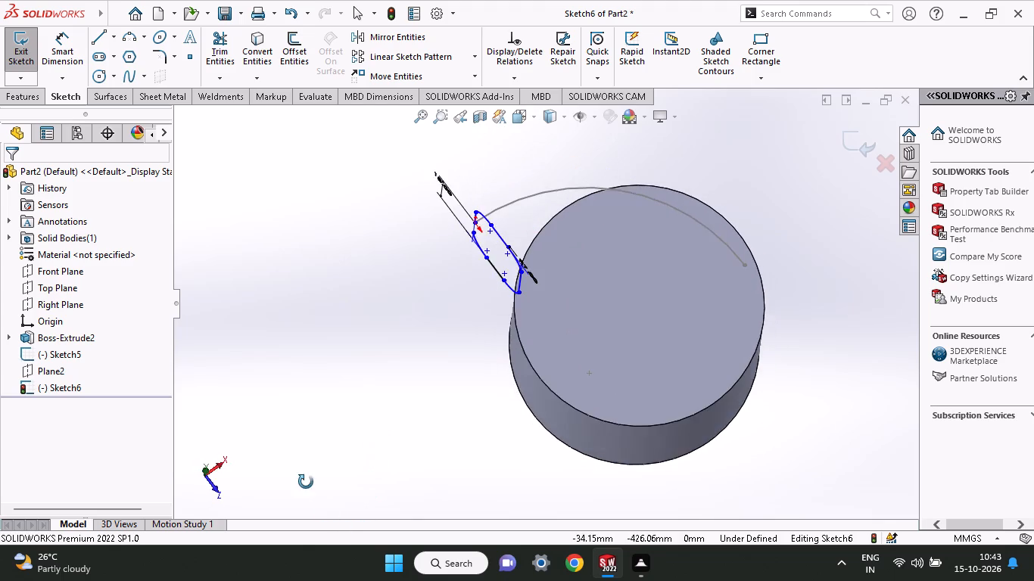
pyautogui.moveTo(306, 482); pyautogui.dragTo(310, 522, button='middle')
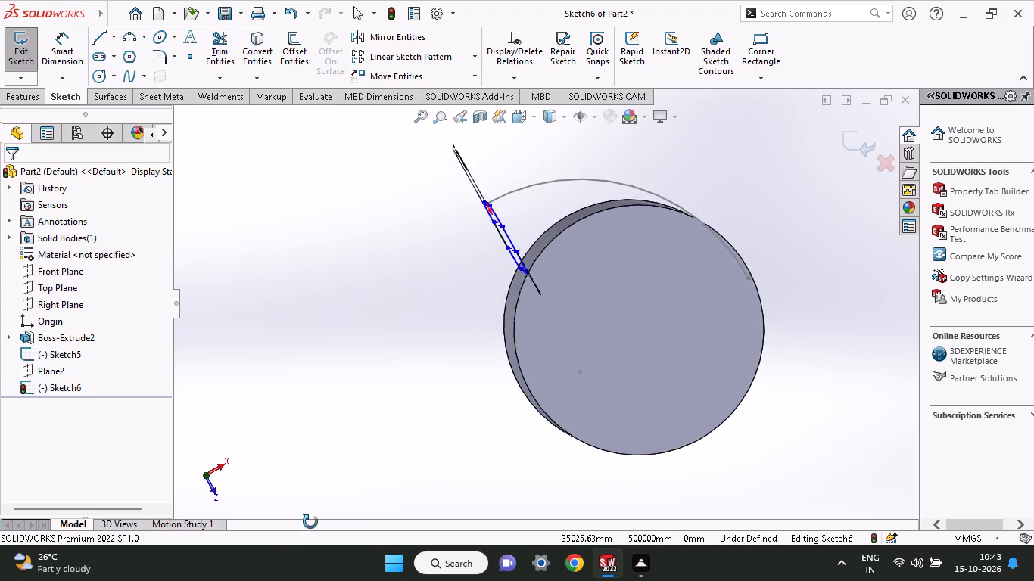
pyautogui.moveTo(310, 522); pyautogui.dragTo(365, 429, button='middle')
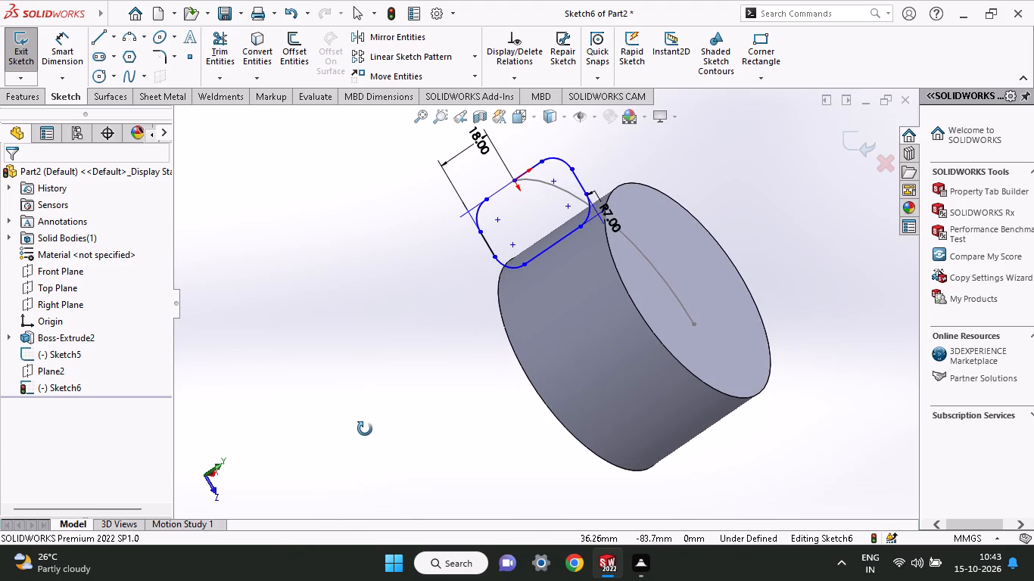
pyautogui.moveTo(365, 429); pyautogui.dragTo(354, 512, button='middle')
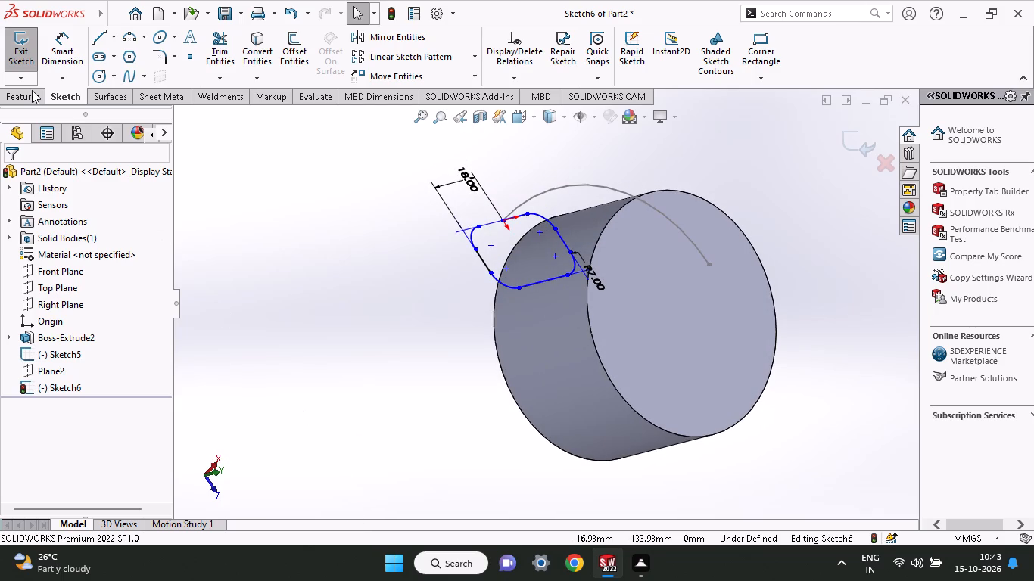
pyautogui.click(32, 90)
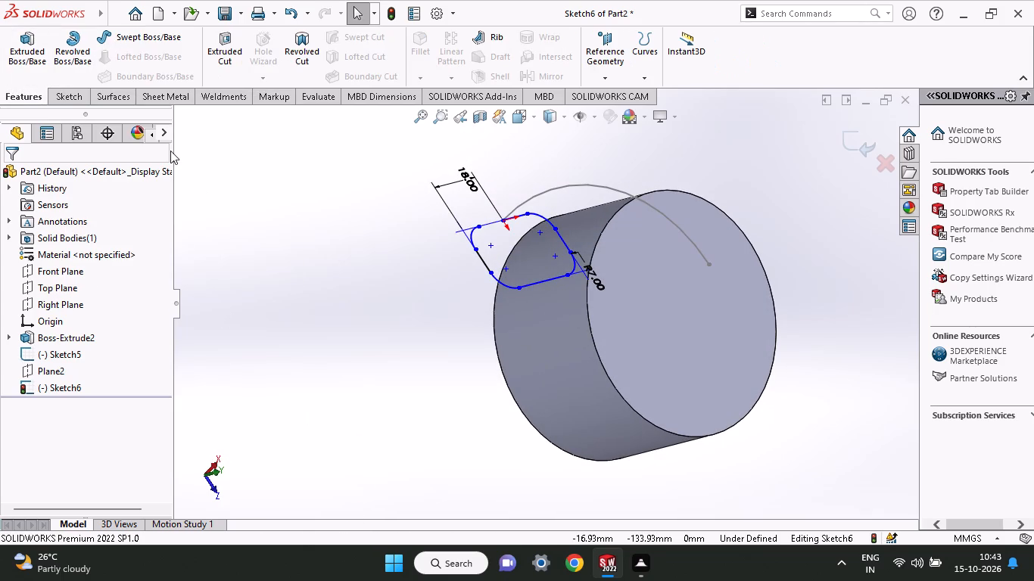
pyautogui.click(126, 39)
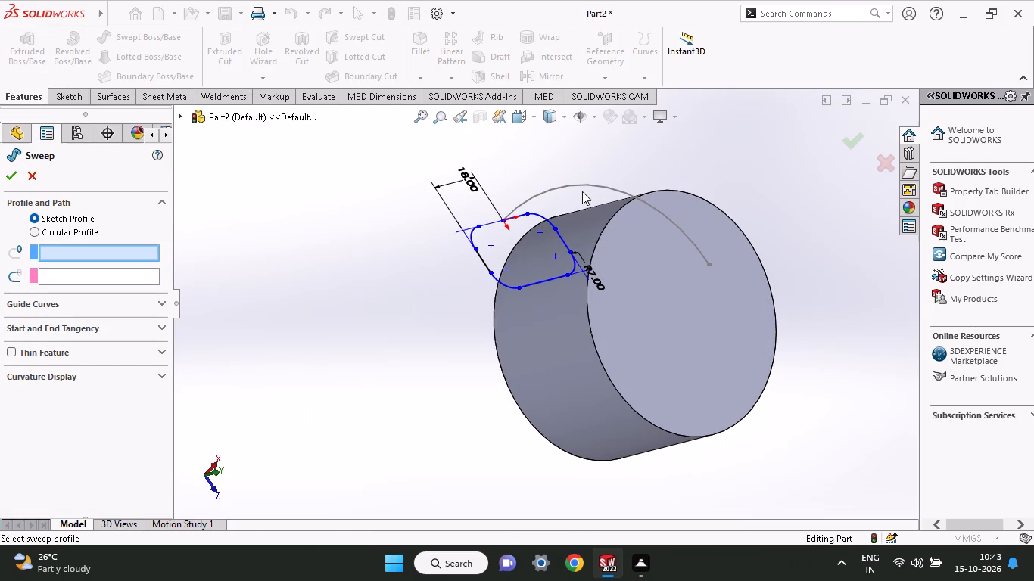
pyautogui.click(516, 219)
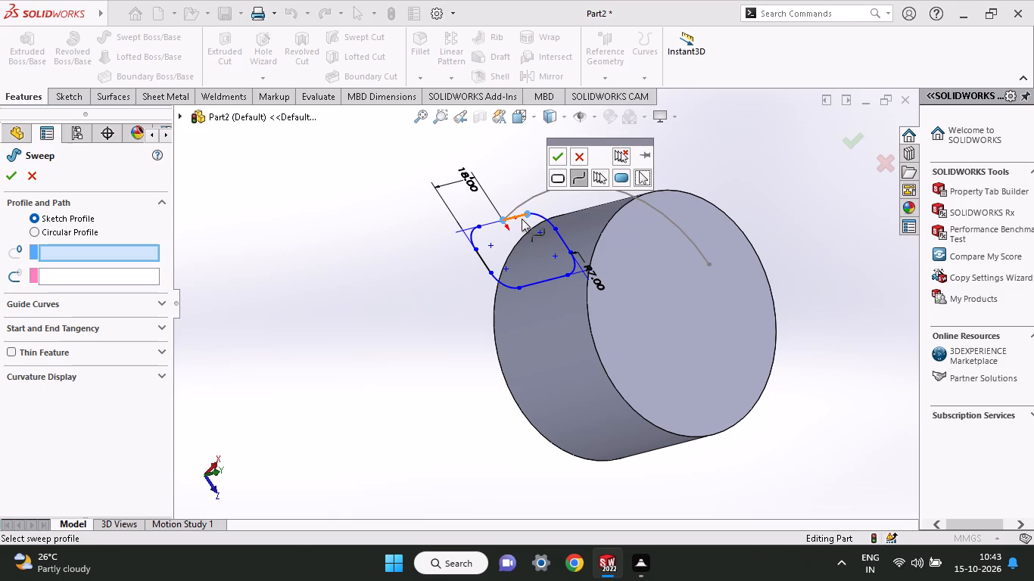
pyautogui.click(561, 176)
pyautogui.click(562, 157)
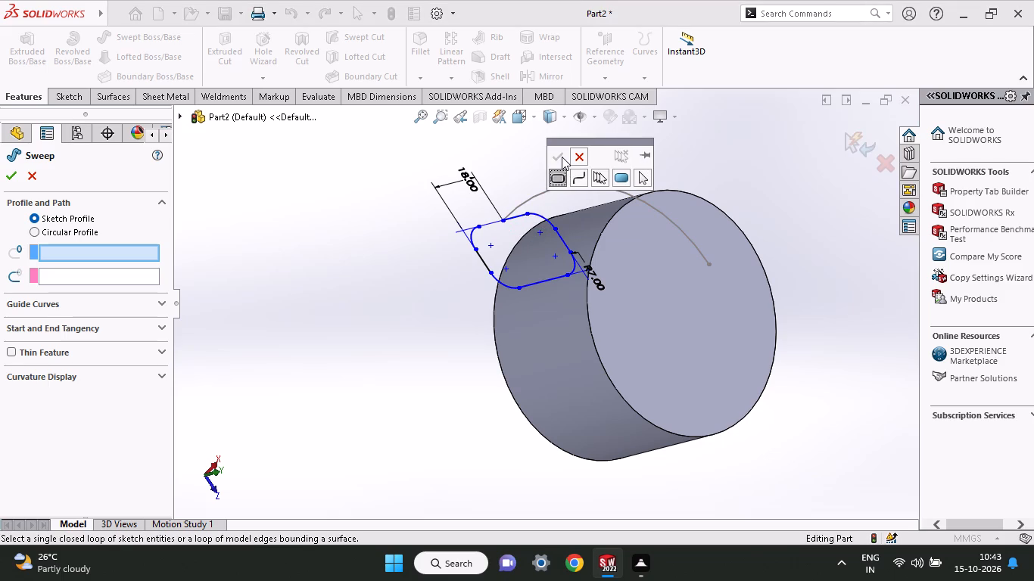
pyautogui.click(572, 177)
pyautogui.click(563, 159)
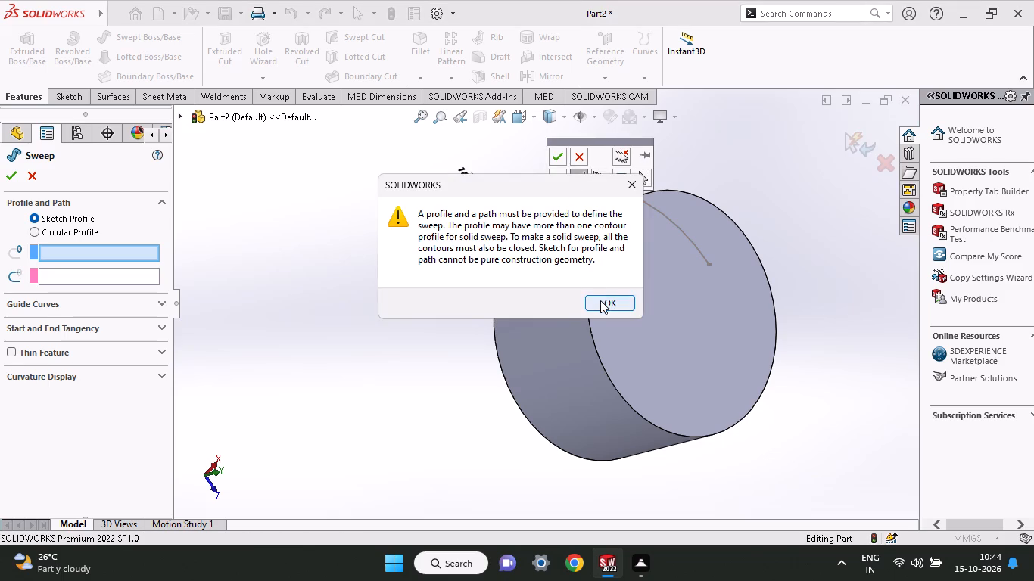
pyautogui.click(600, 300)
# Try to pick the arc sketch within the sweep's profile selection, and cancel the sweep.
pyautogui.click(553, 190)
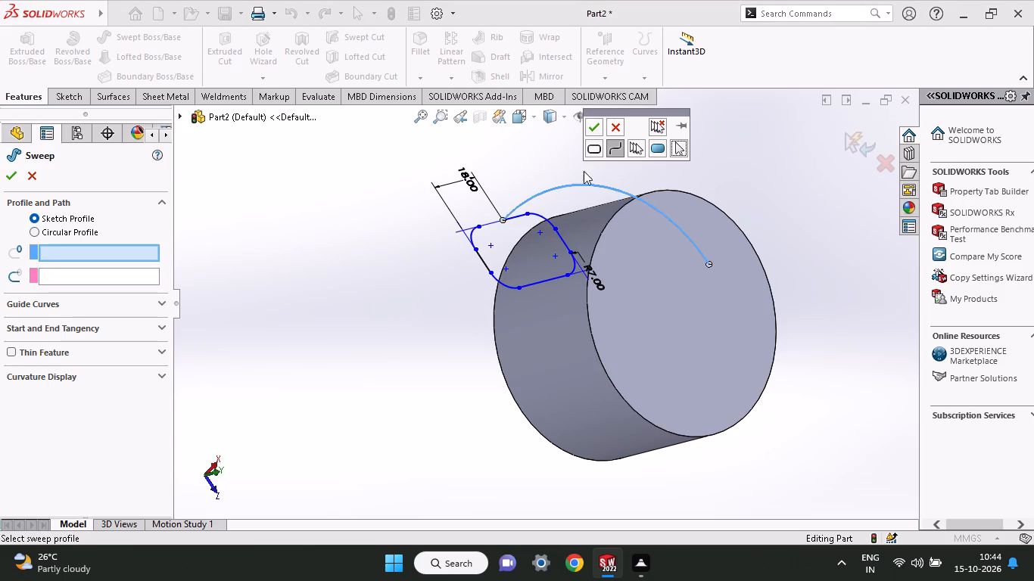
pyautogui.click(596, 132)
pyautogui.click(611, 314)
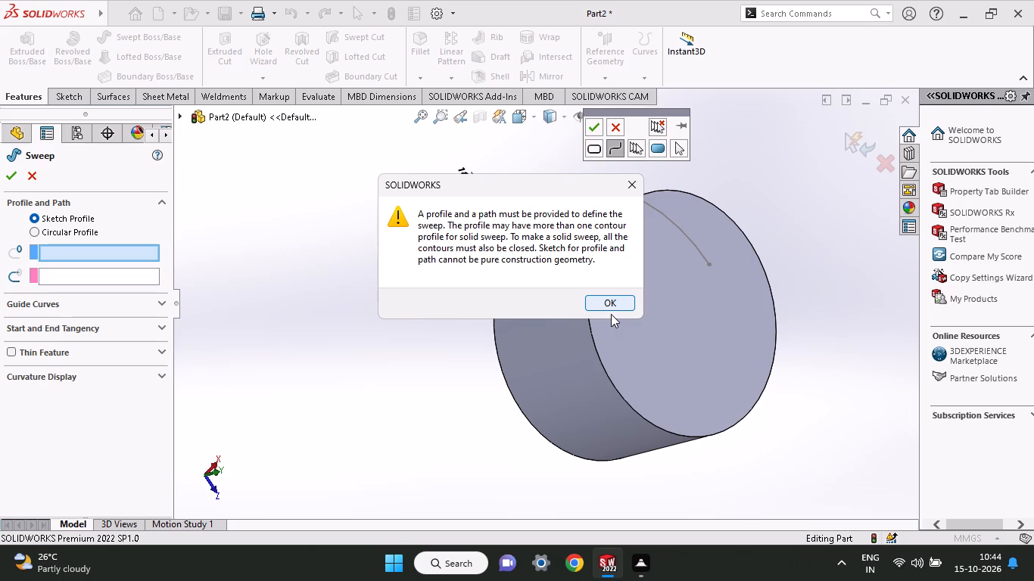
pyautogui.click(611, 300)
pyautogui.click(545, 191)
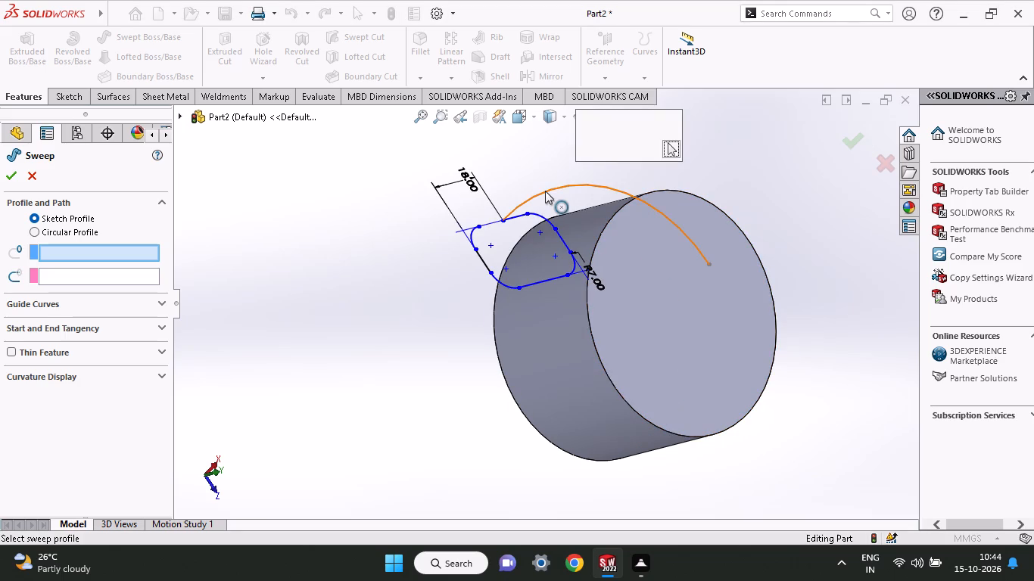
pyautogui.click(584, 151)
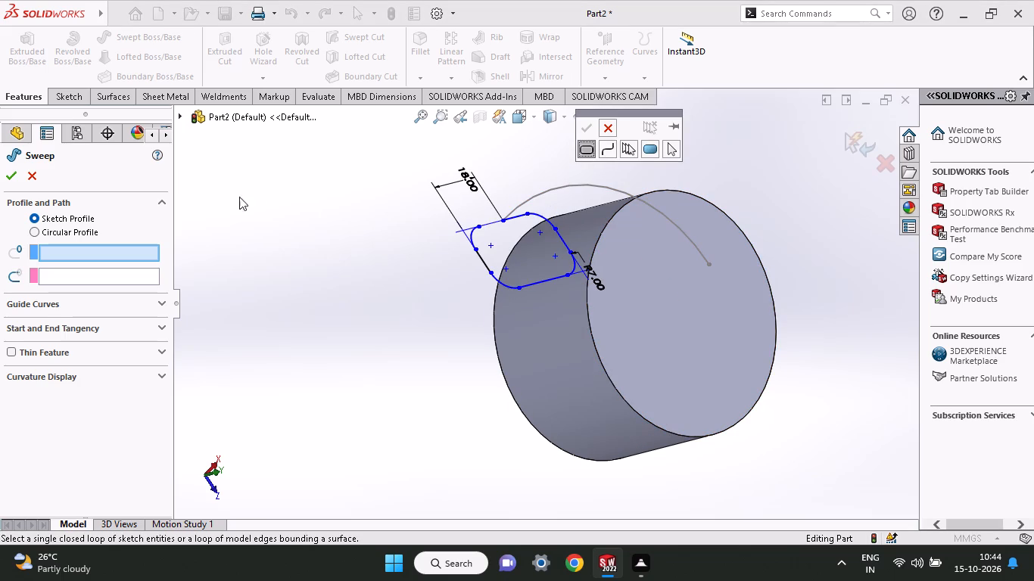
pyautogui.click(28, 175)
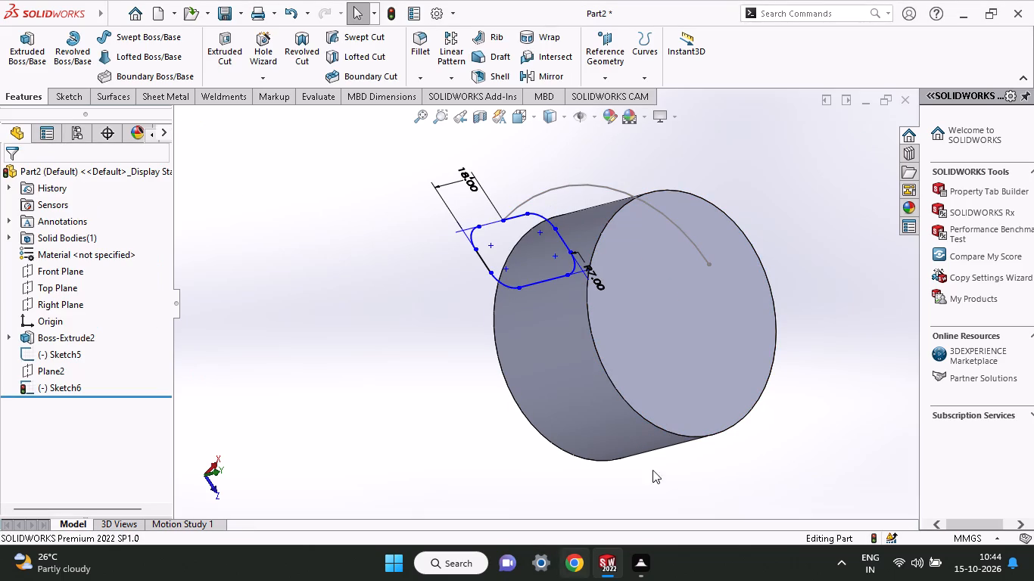
# Undo the entire filleted profile sketch and its reference plane, going back to the cylinder and arc path sketch.
pyautogui.hotkey('ctrl', 'z')
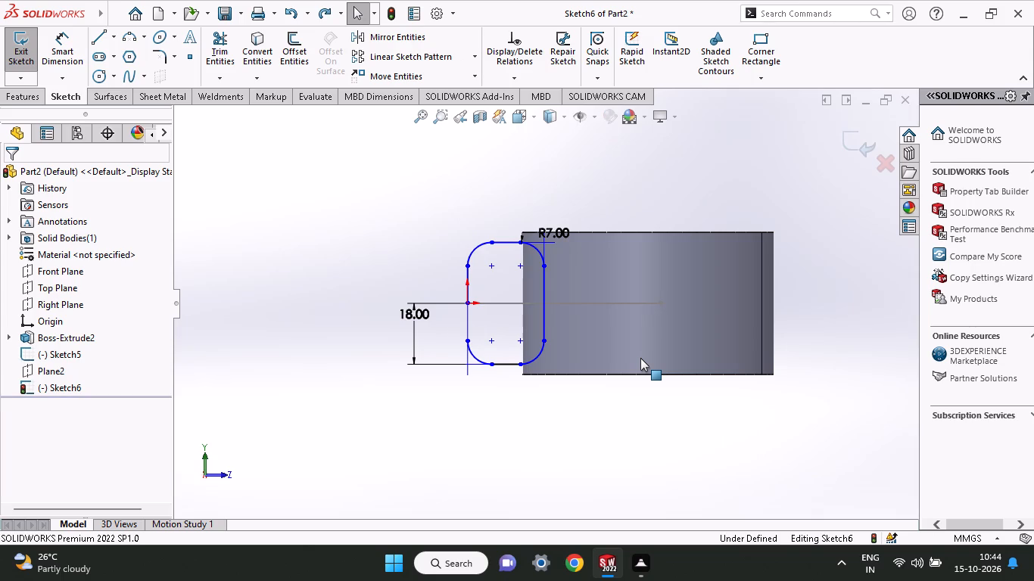
pyautogui.hotkey('ctrl', 'z')
pyautogui.hotkey('ctrl', 'z')
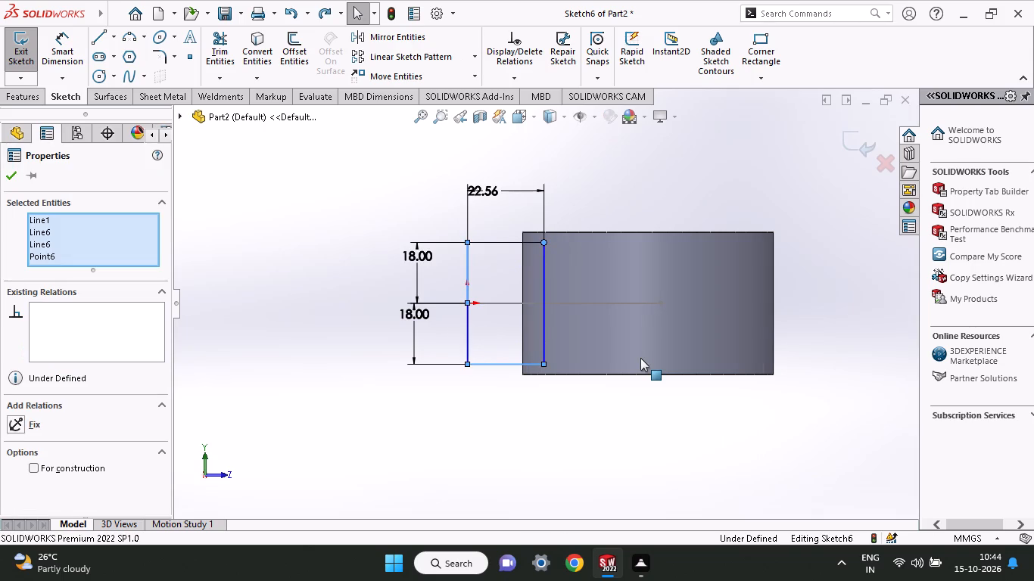
pyautogui.hotkey('ctrl', 'z')
pyautogui.hotkey('ctrl', 'z')
pyautogui.hotkey('ctrl', 'z')
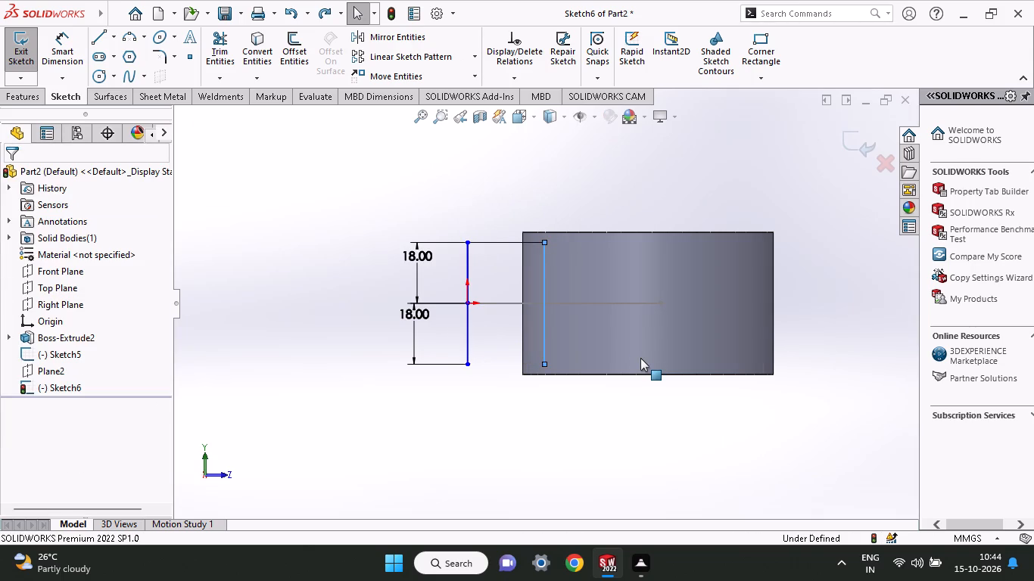
pyautogui.hotkey('ctrl', 'z')
pyautogui.hotkey('ctrl', 'z')
pyautogui.hotkey('ctrl', 'z')
pyautogui.hotkey('ctrl', 'z')
pyautogui.hotkey('ctrl', 'z')
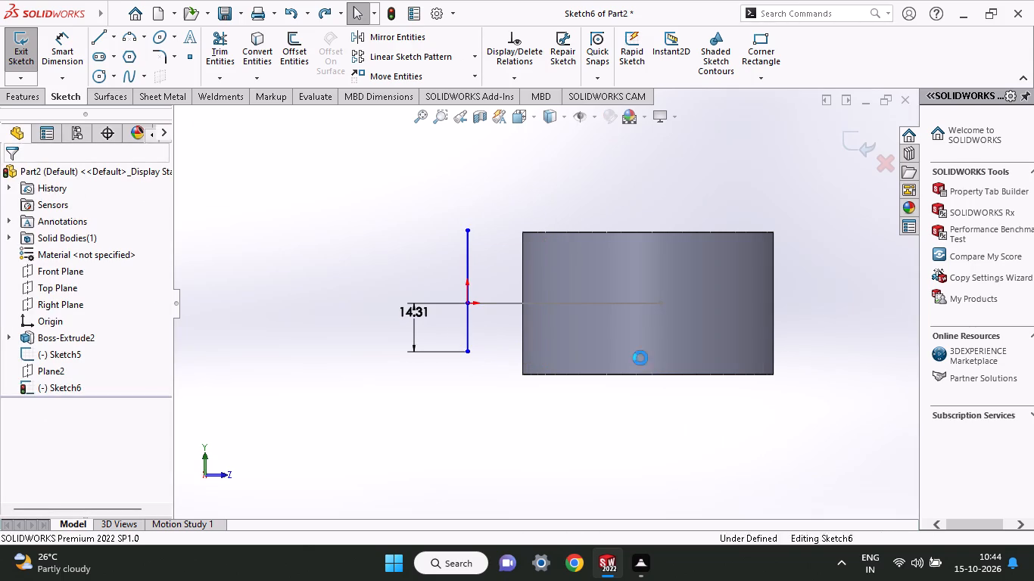
pyautogui.hotkey('ctrl', 'z')
pyautogui.hotkey('ctrl', 'z')
pyautogui.hotkey('ctrl', 'z')
pyautogui.hotkey('ctrl', 'z')
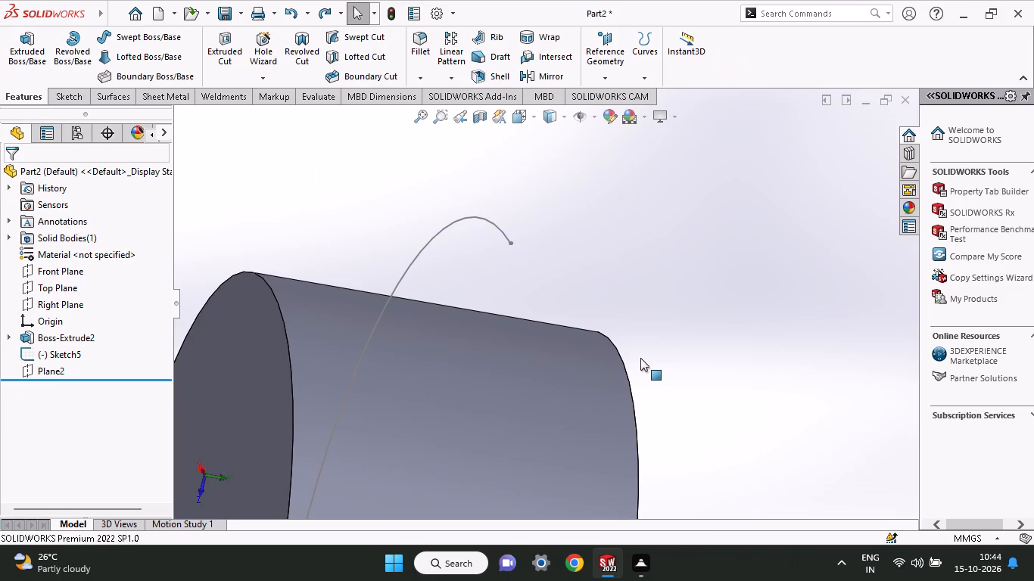
pyautogui.hotkey('ctrl', 'z')
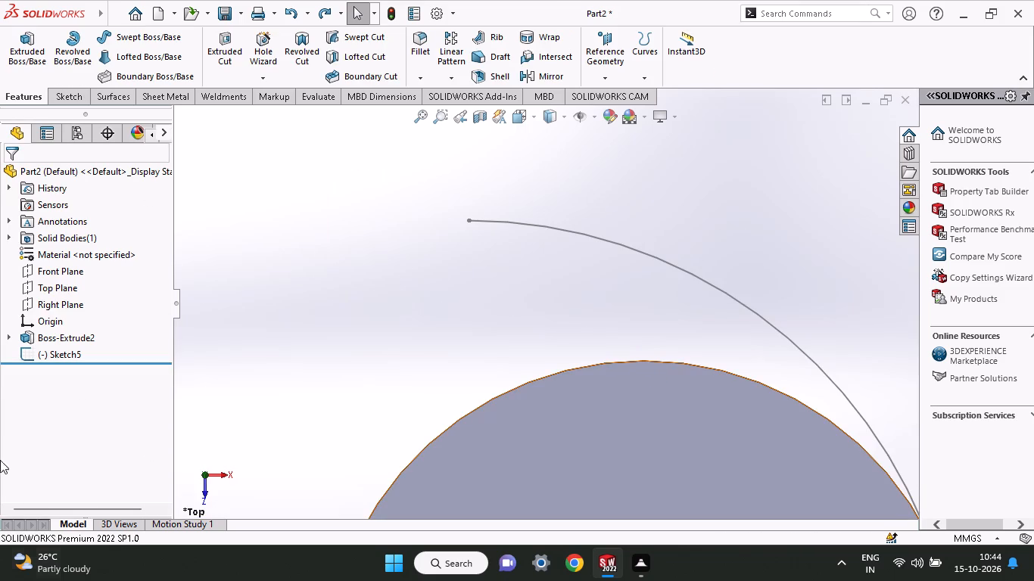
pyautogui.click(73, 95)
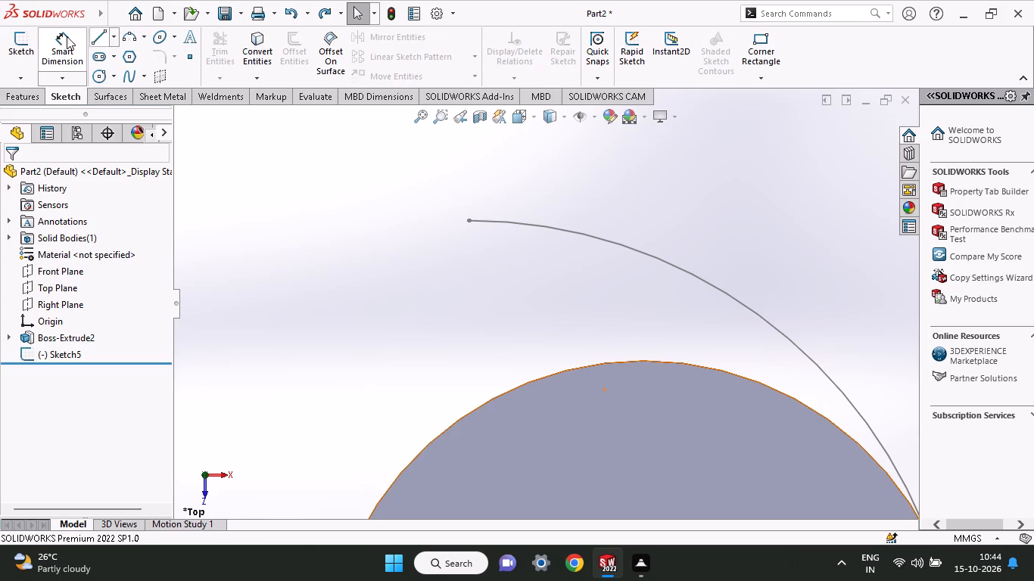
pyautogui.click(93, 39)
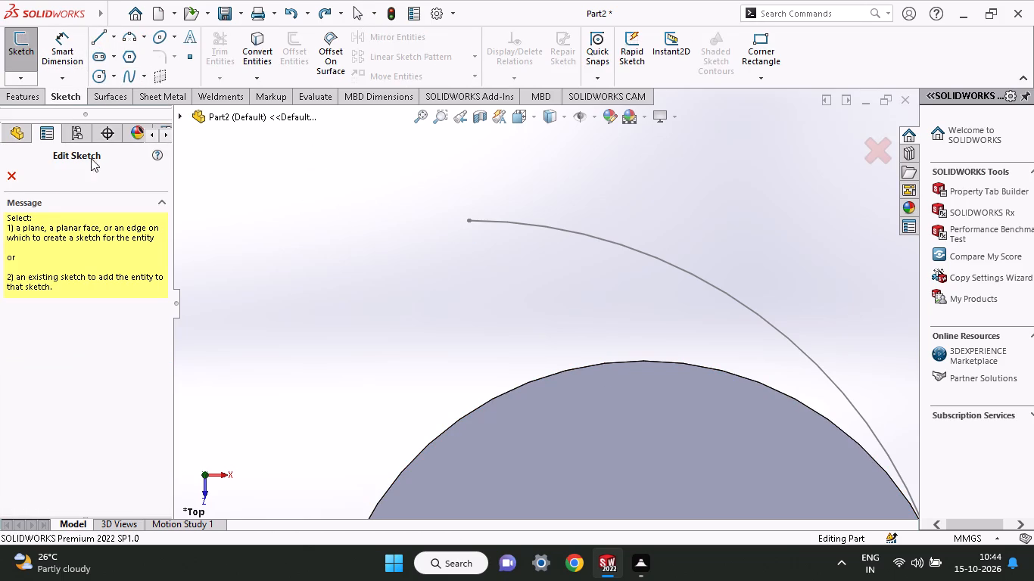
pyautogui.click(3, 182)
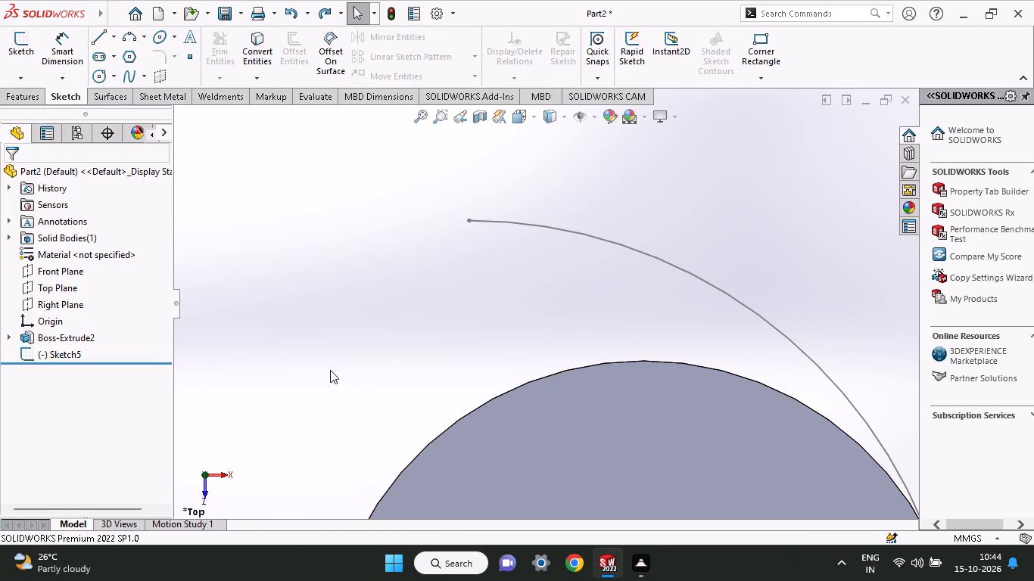
# Return to editing the arc path sketch and draw a short horizontal line extending outward from the arc's upper endpoint.
pyautogui.hotkey('ctrl', 'z')
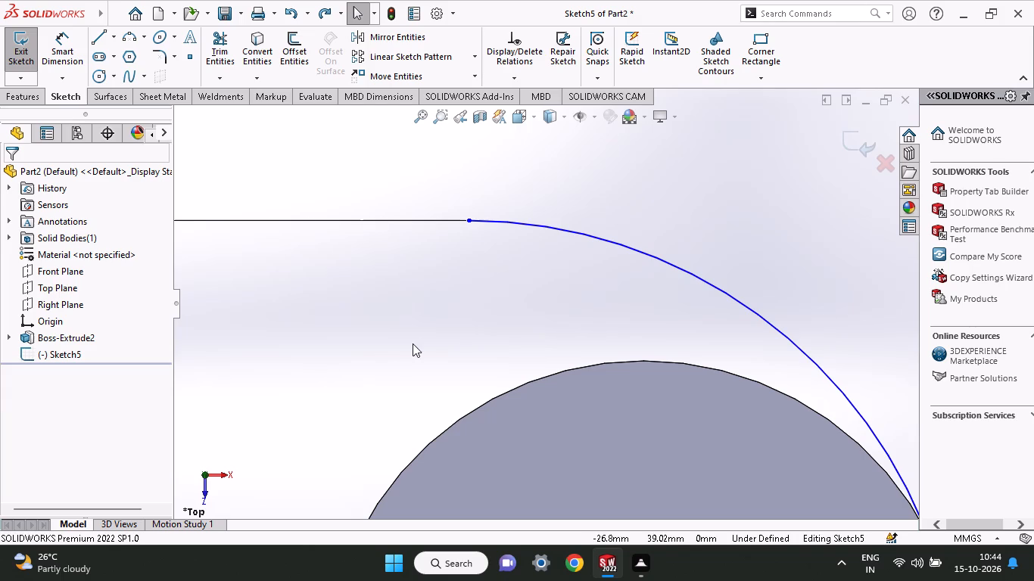
pyautogui.keyDown('ctrl'); pyautogui.scroll(5, 506, 284); pyautogui.keyUp('ctrl')
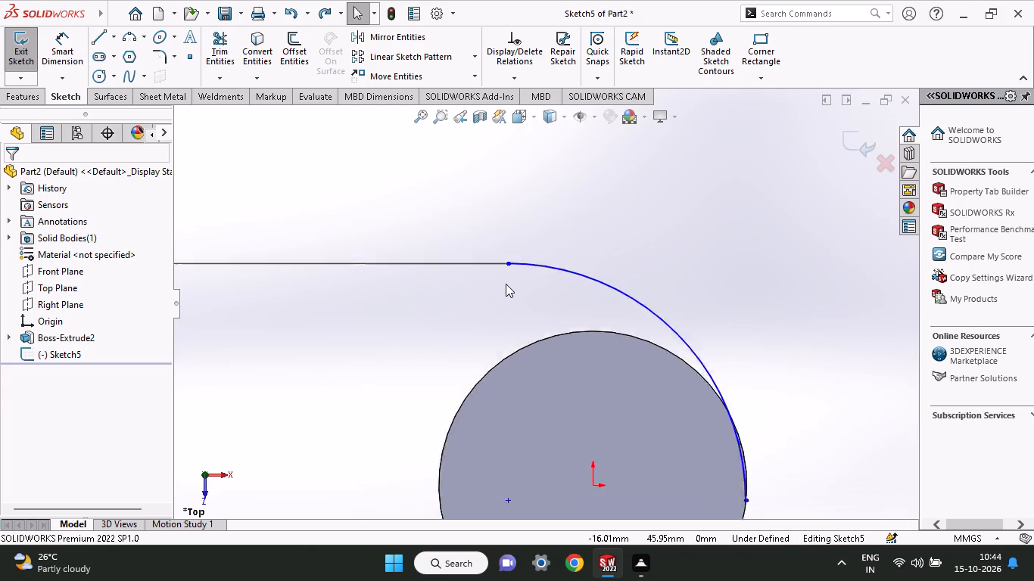
pyautogui.keyDown('ctrl'); pyautogui.scroll(4, 506, 284); pyautogui.keyUp('ctrl')
pyautogui.keyDown('ctrl'); pyautogui.scroll(-7, 506, 284); pyautogui.keyUp('ctrl')
pyautogui.keyDown('ctrl'); pyautogui.scroll(-3, 687, 347); pyautogui.keyUp('ctrl')
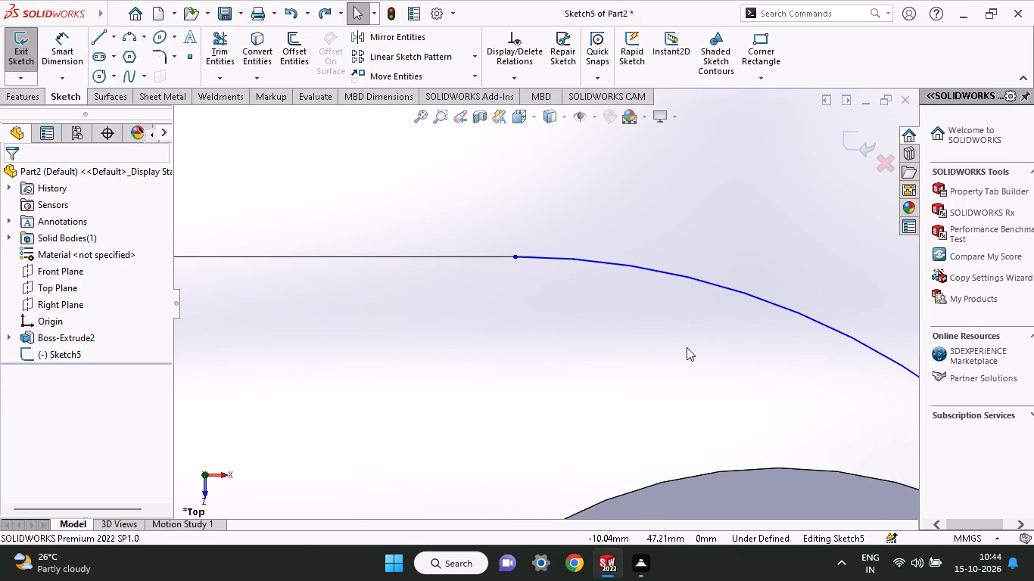
pyautogui.keyDown('ctrl'); pyautogui.scroll(-2, 687, 347); pyautogui.keyUp('ctrl')
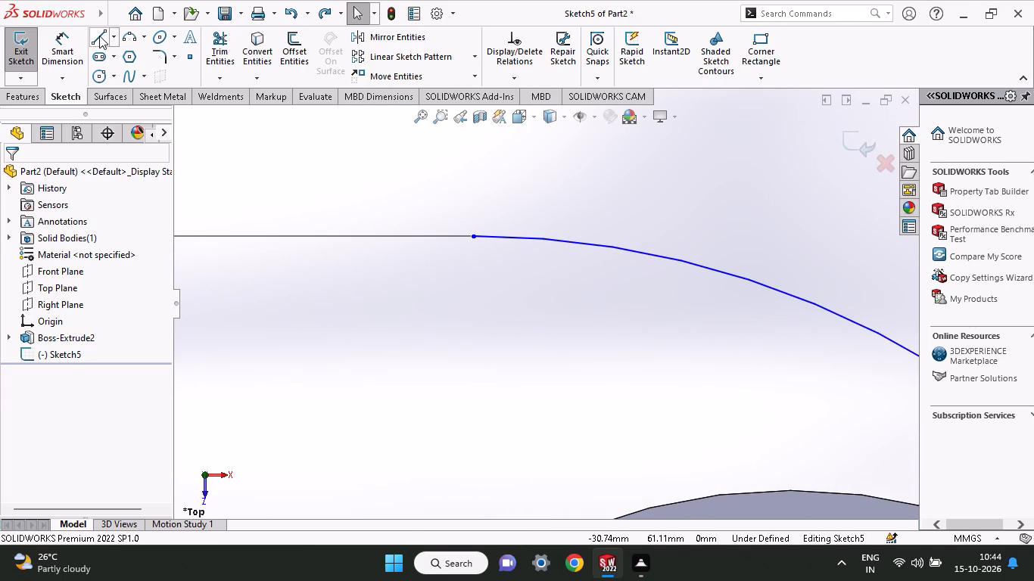
pyautogui.click(99, 36)
pyautogui.click(477, 235)
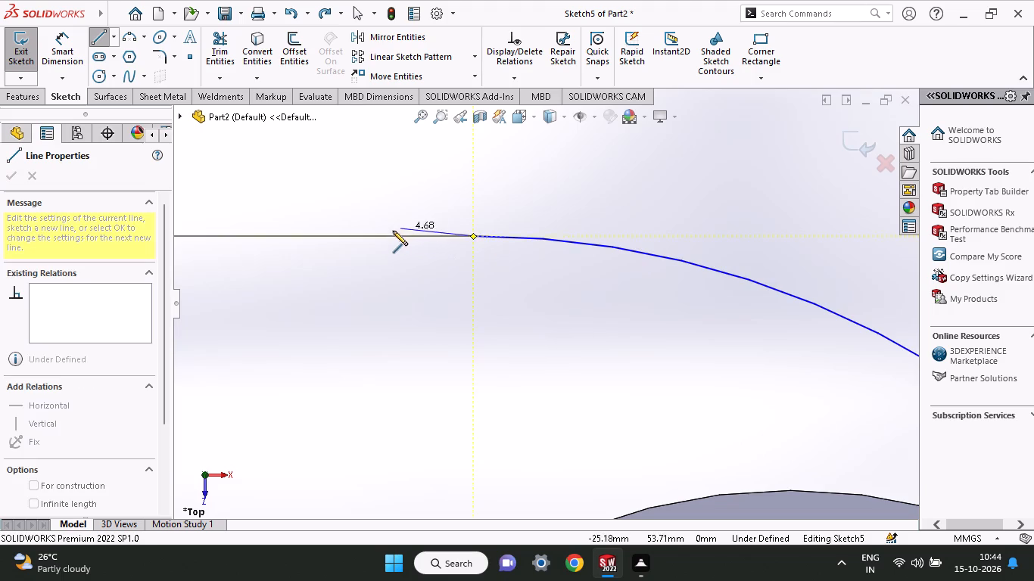
pyautogui.click(363, 235)
pyautogui.rightClick(369, 191)
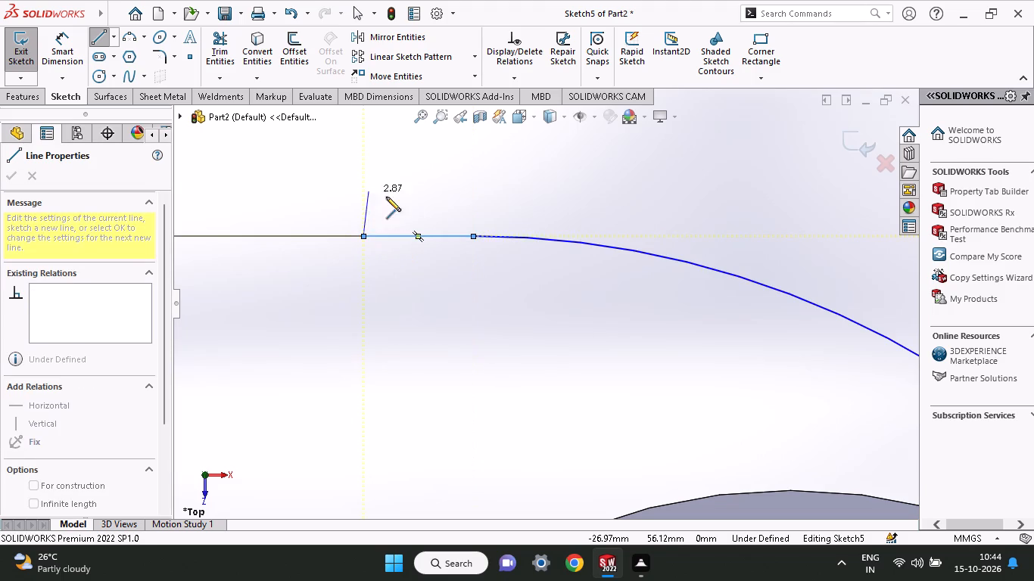
pyautogui.click(399, 205)
# Try to make the straight line and the arc tangent at their shared endpoint.
pyautogui.click(474, 235)
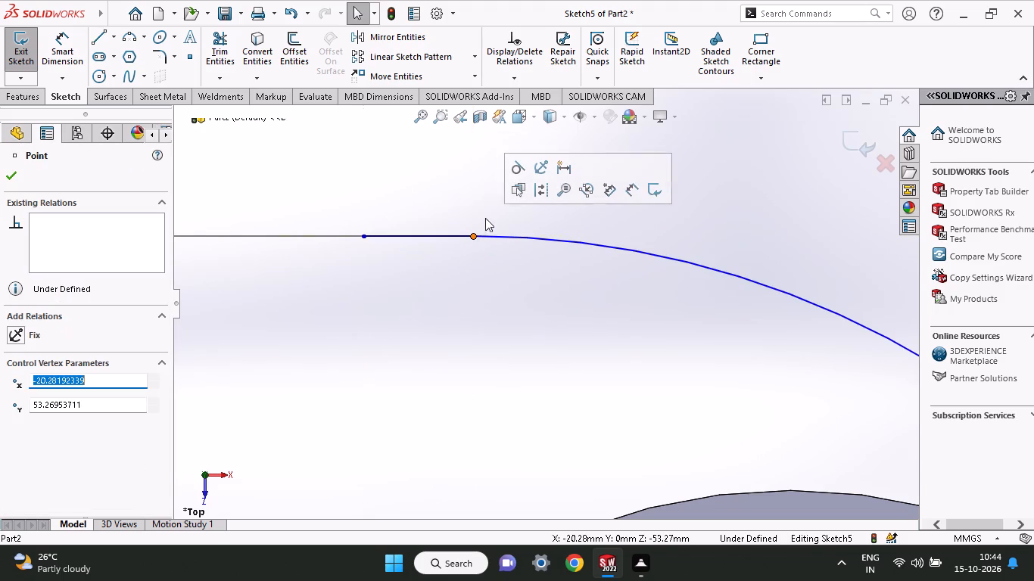
pyautogui.click(515, 167)
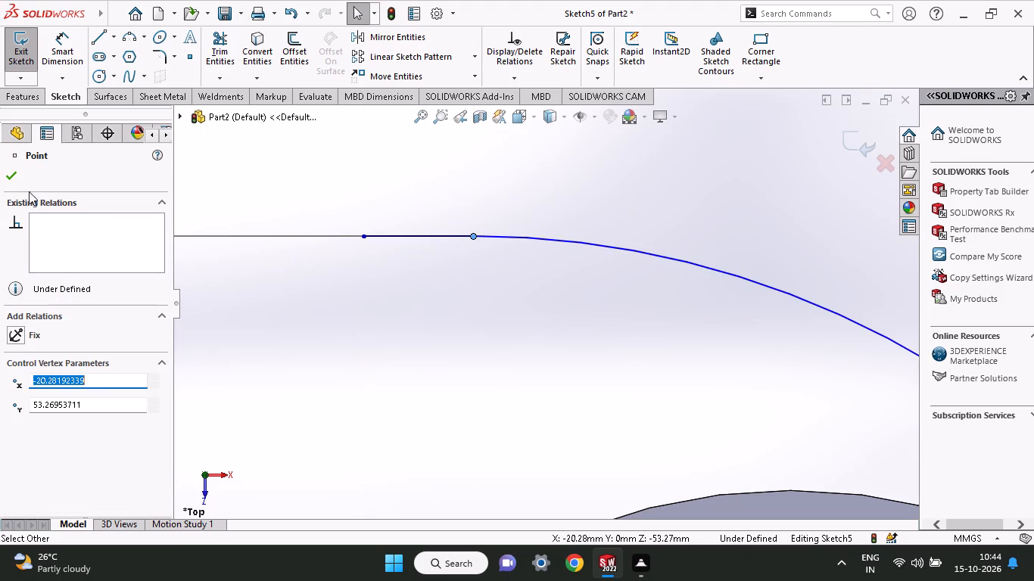
pyautogui.click(12, 175)
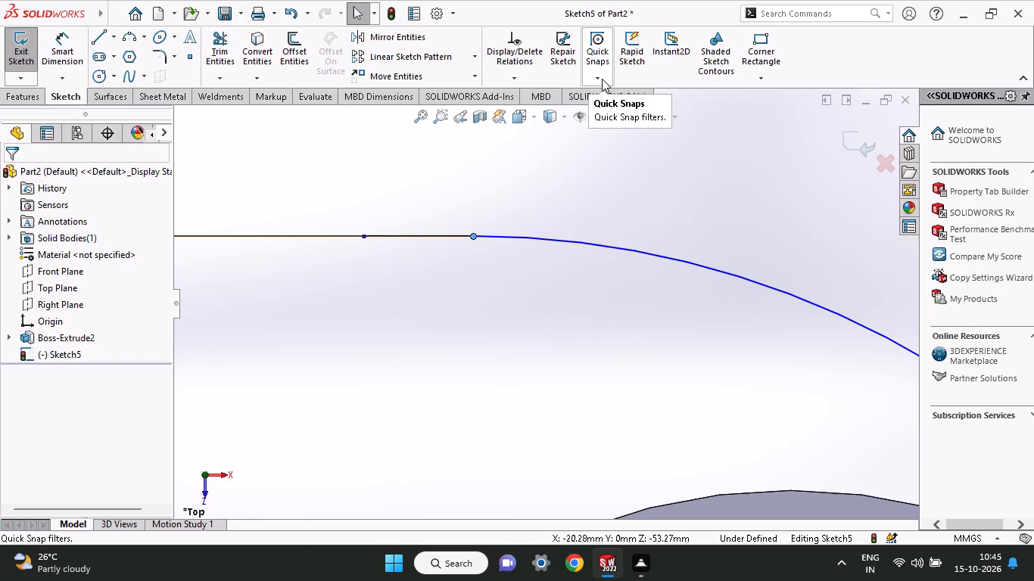
# Create a reference plane perpendicular to the arc, passing through the point where it meets the straight line.
pyautogui.click(29, 95)
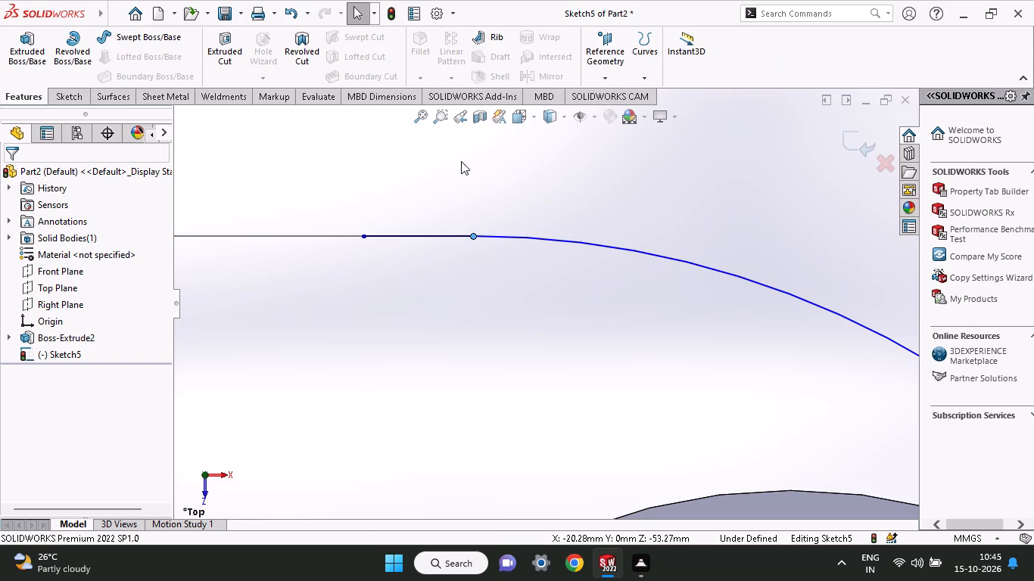
pyautogui.click(612, 75)
pyautogui.rightClick(615, 129)
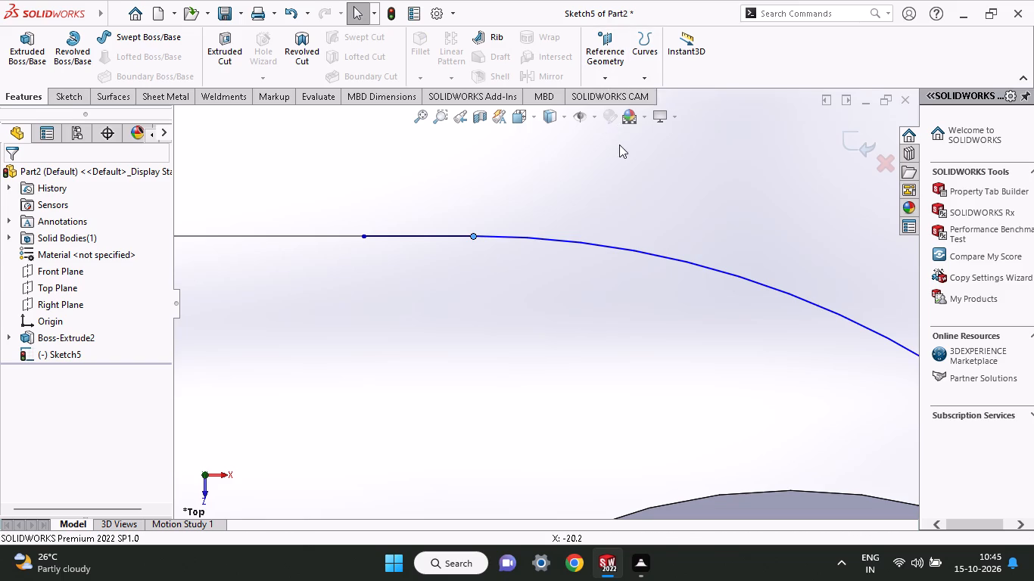
pyautogui.click(765, 115)
pyautogui.click(600, 81)
pyautogui.click(608, 95)
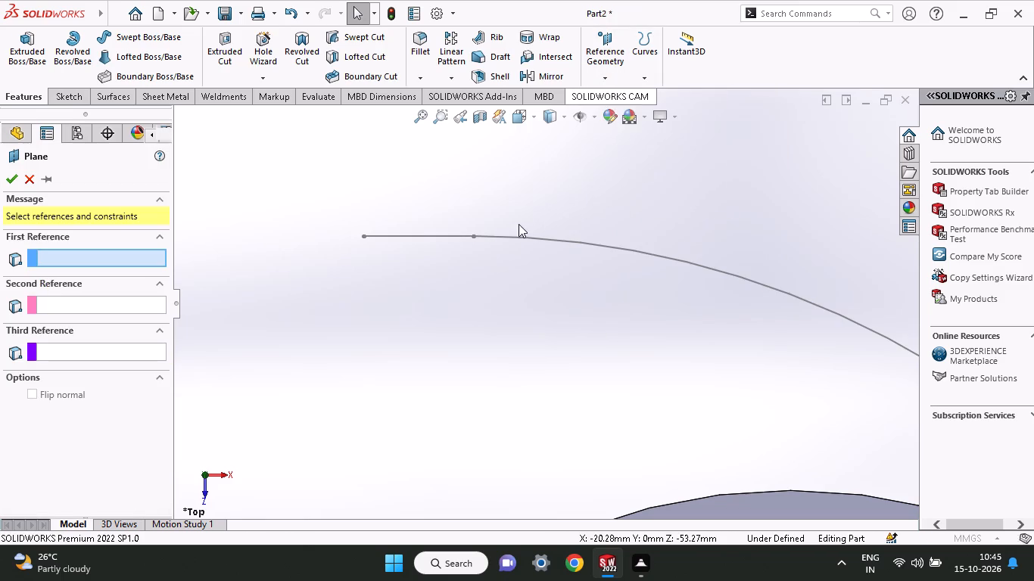
pyautogui.click(503, 240)
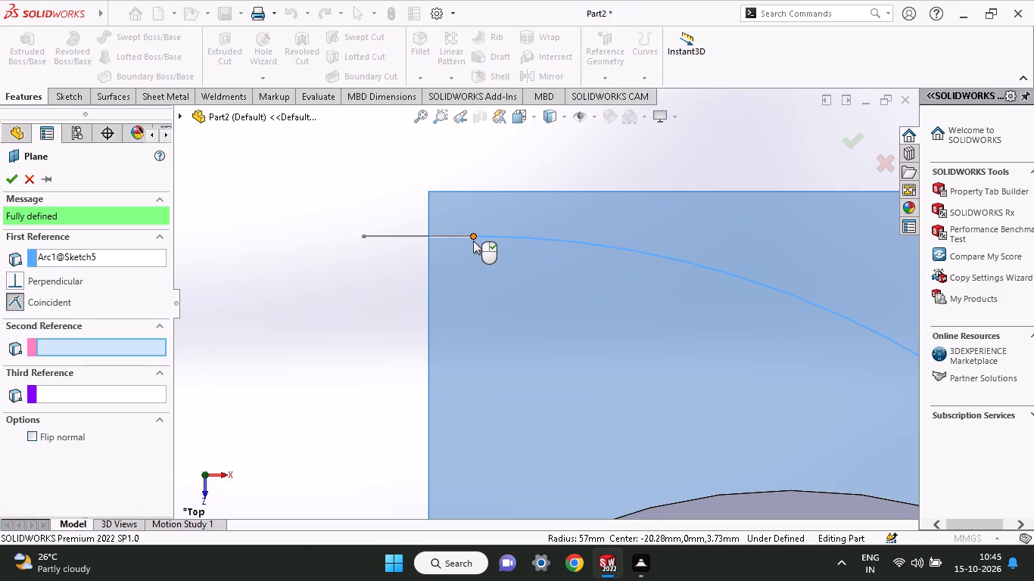
pyautogui.click(473, 241)
pyautogui.moveTo(500, 296); pyautogui.dragTo(553, 307, button='middle')
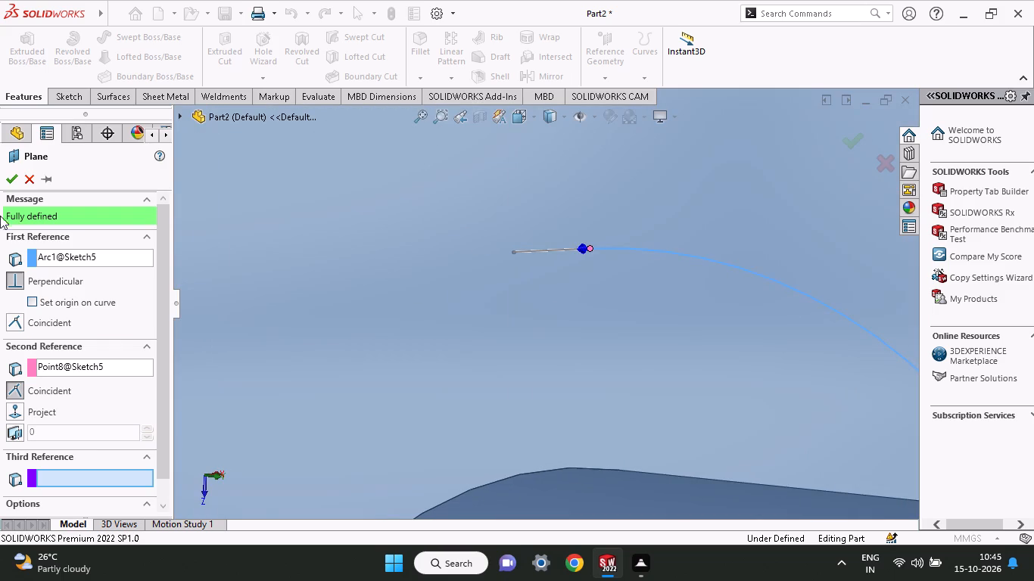
pyautogui.click(8, 185)
# Open a sketch on the new plane and draw a vertical line from the path point, about 19 mm above and 12 mm below it.
pyautogui.click(375, 304)
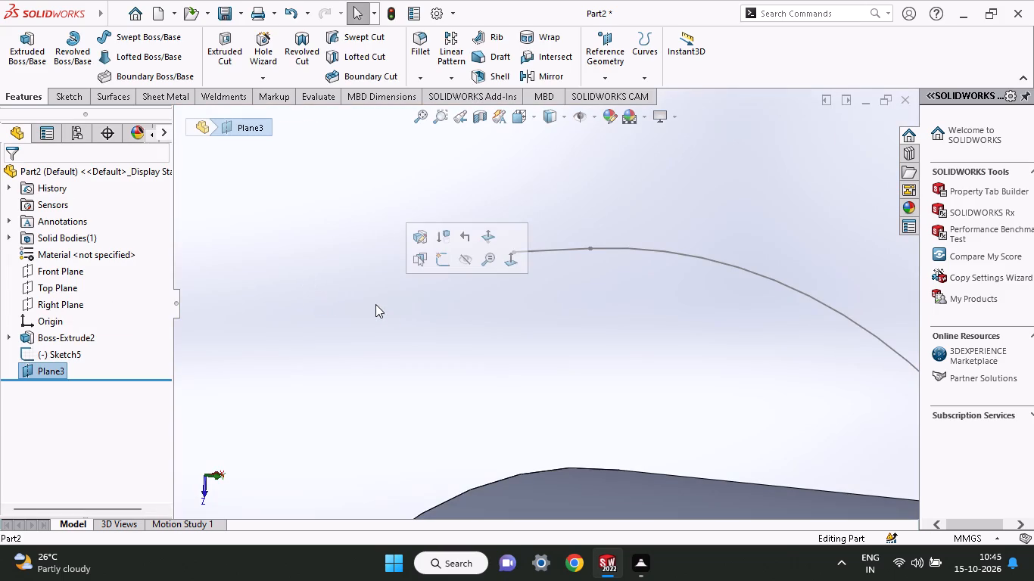
pyautogui.click(442, 268)
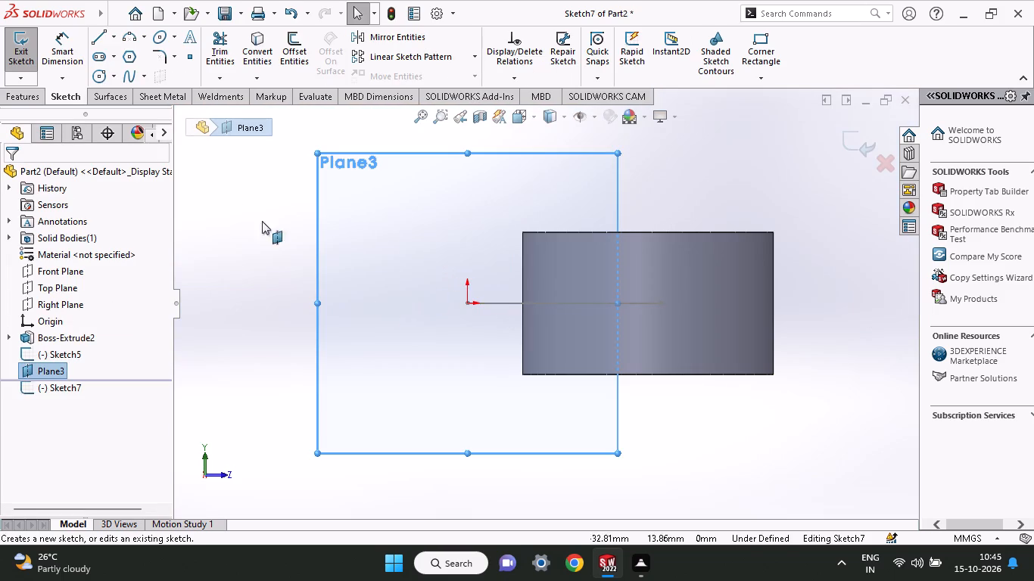
pyautogui.click(89, 43)
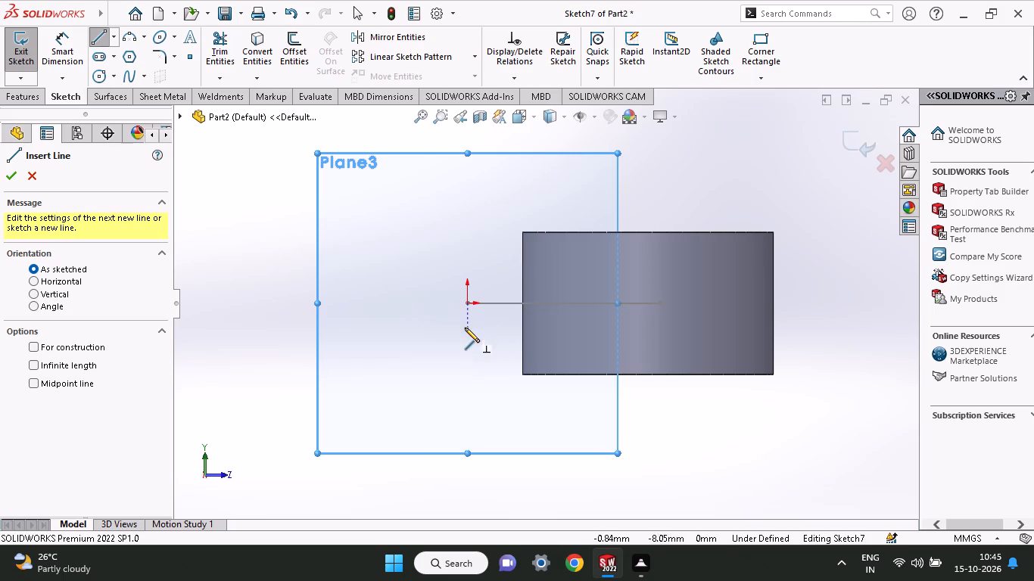
pyautogui.click(467, 303)
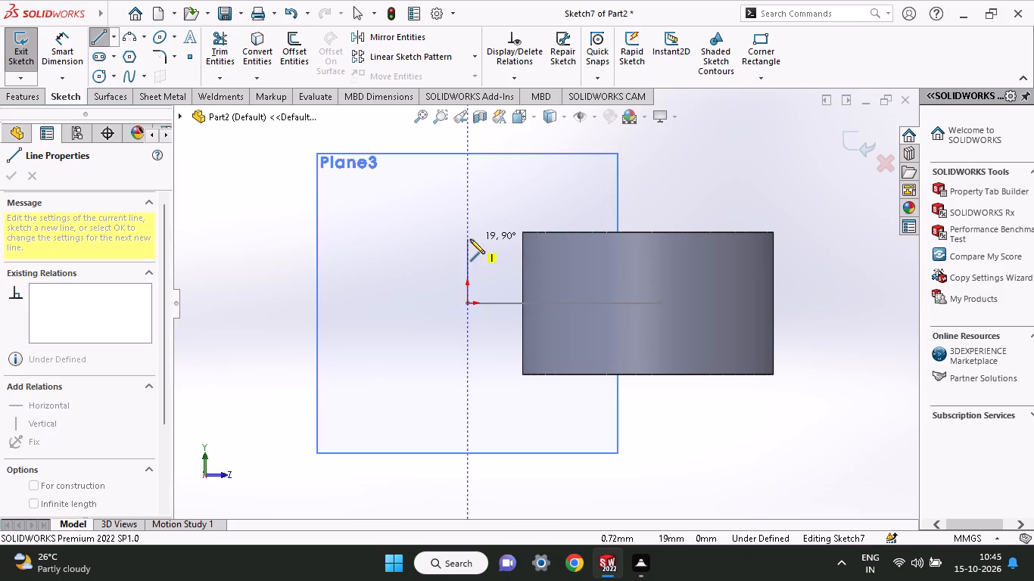
pyautogui.click(470, 239)
pyautogui.click(466, 343)
pyautogui.rightClick(400, 338)
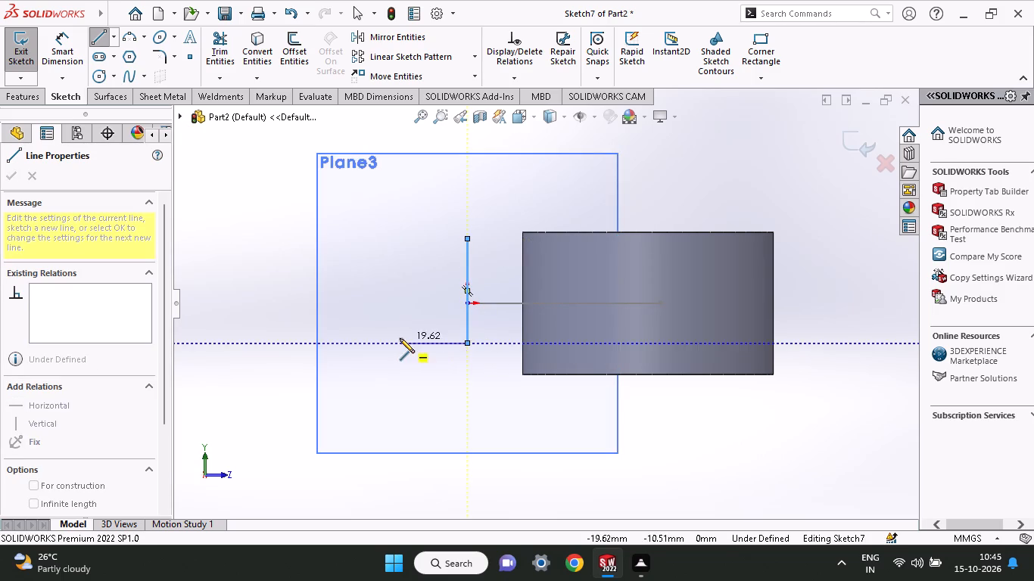
pyautogui.click(428, 352)
# Dimension the vertical line's upper and lower ends at 18 mm each from the path point.
pyautogui.click(51, 53)
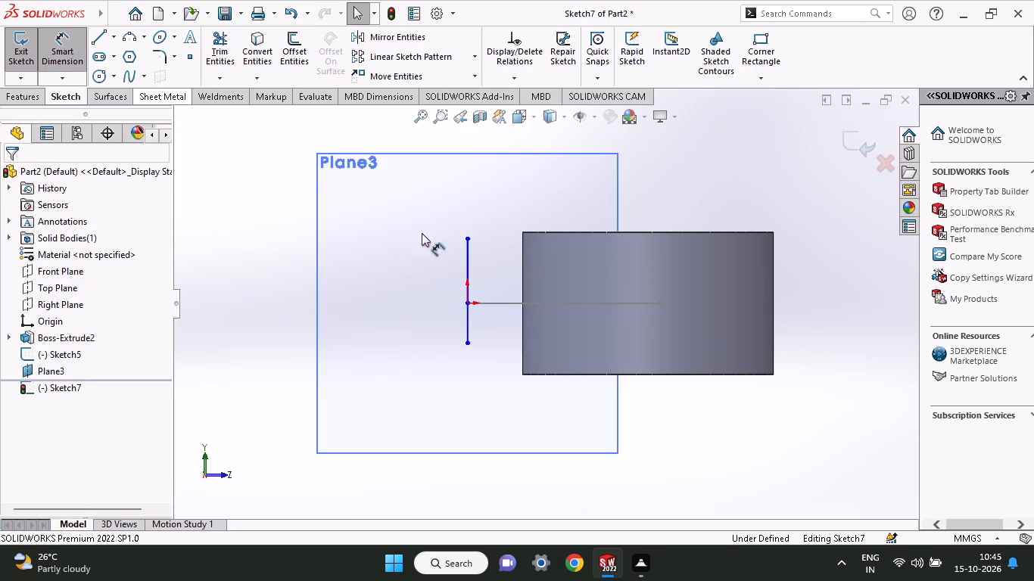
pyautogui.click(466, 303)
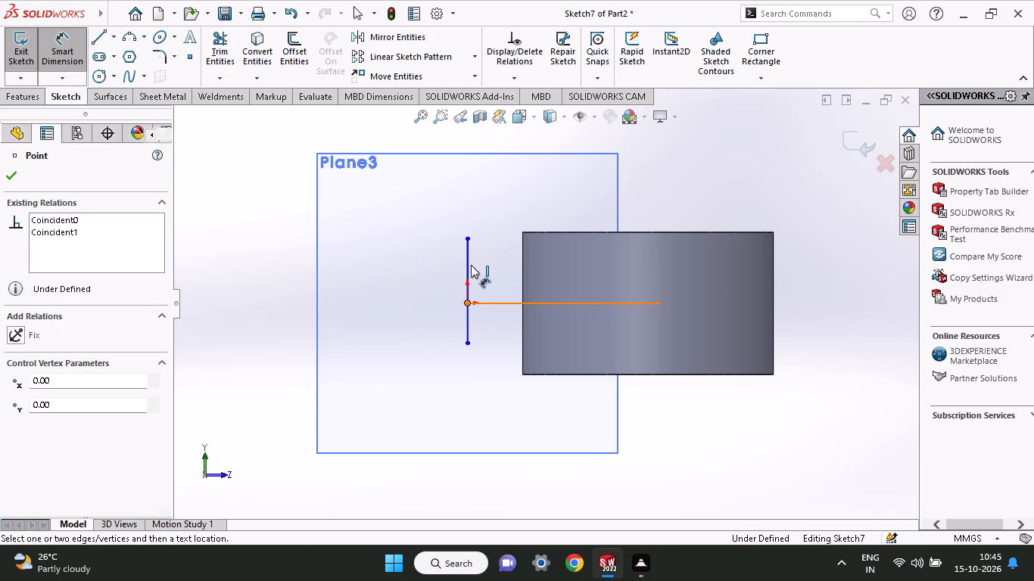
pyautogui.click(464, 239)
pyautogui.click(431, 244)
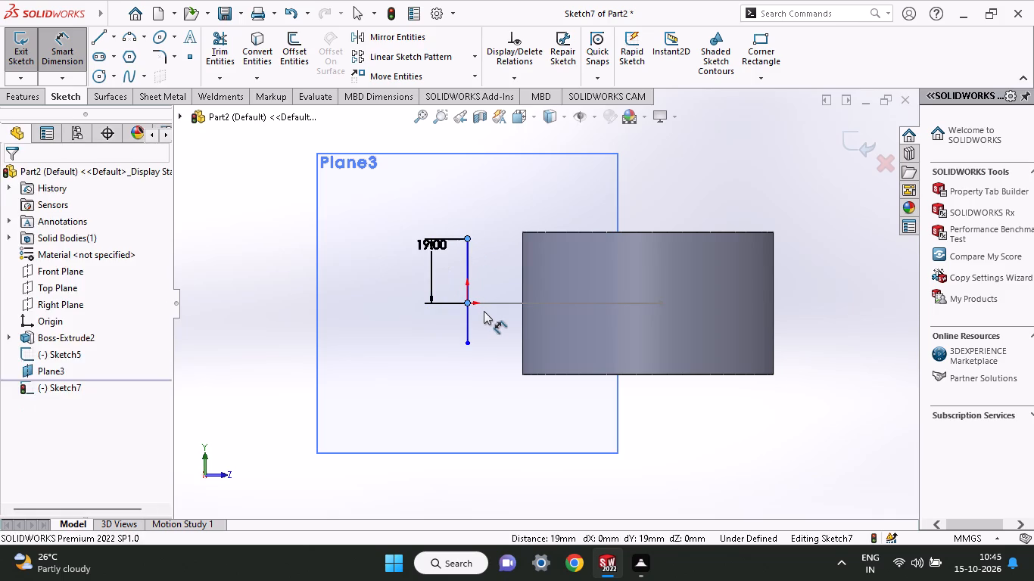
pyautogui.write('18')
pyautogui.press('Return')
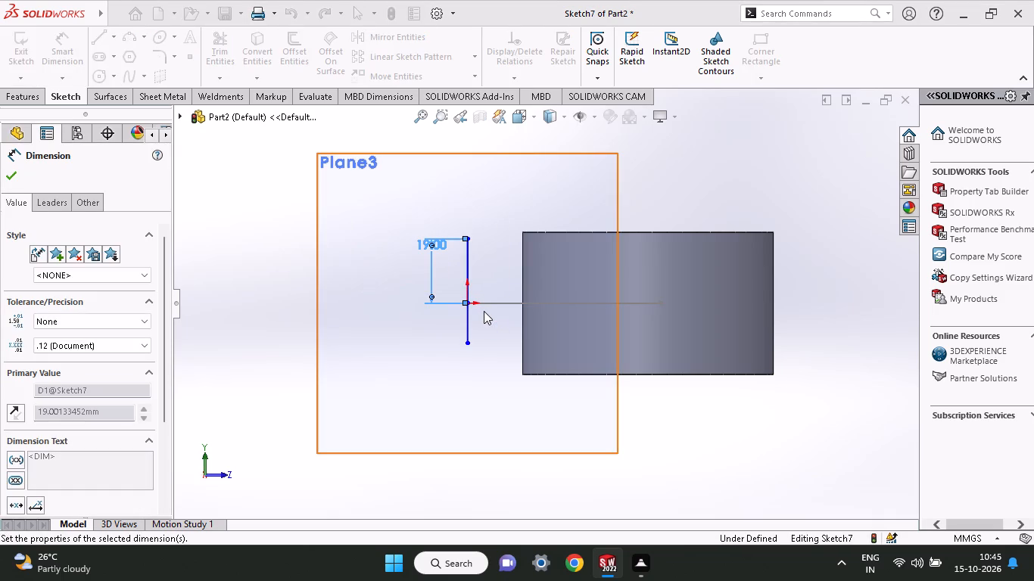
pyautogui.click(464, 339)
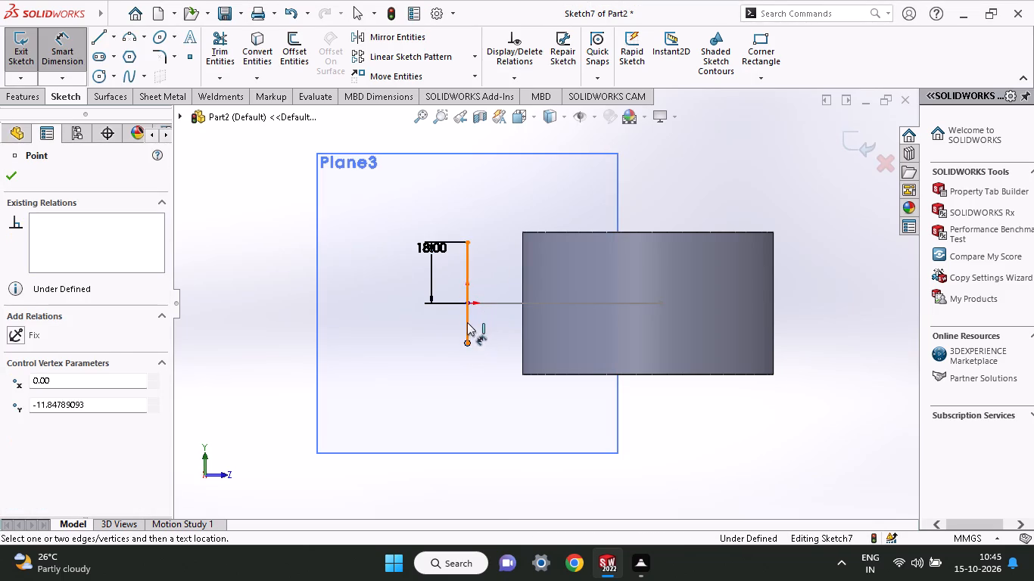
pyautogui.click(467, 303)
pyautogui.click(425, 322)
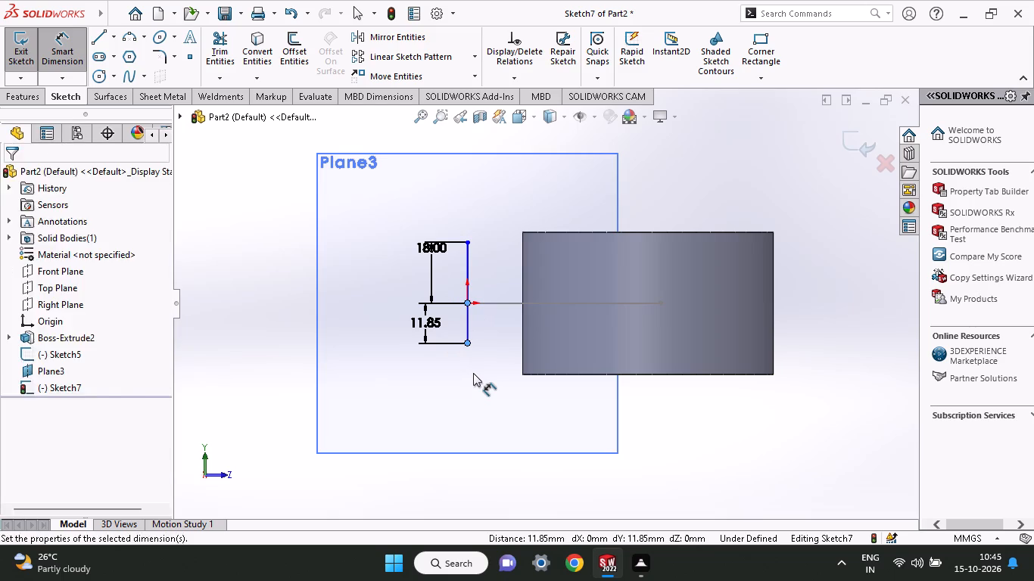
pyautogui.write('18')
pyautogui.press('Return')
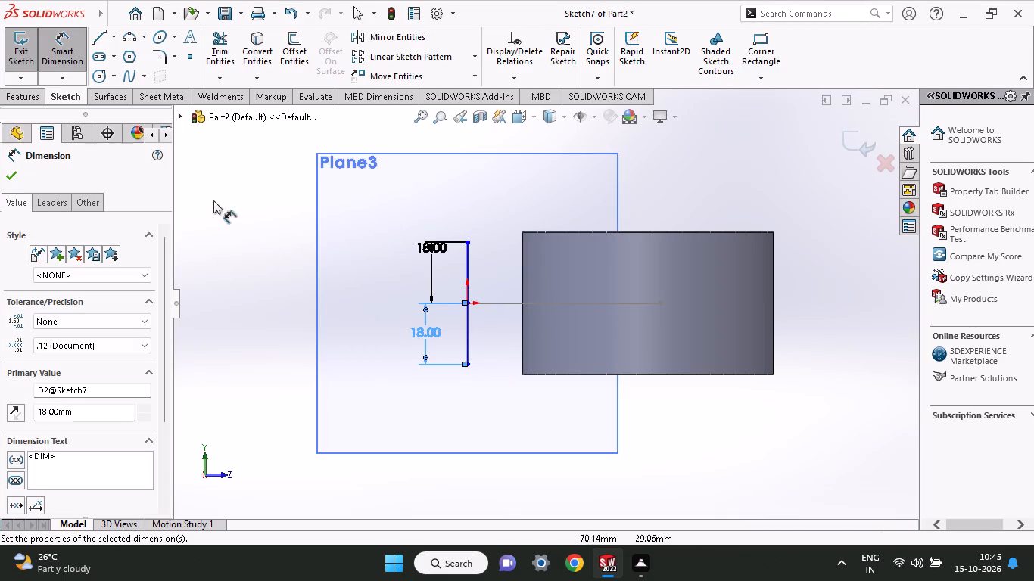
# Draw three more lines from the vertical line's ends toward the cylinder, closing a rectangle about 21 mm wide.
pyautogui.click(97, 30)
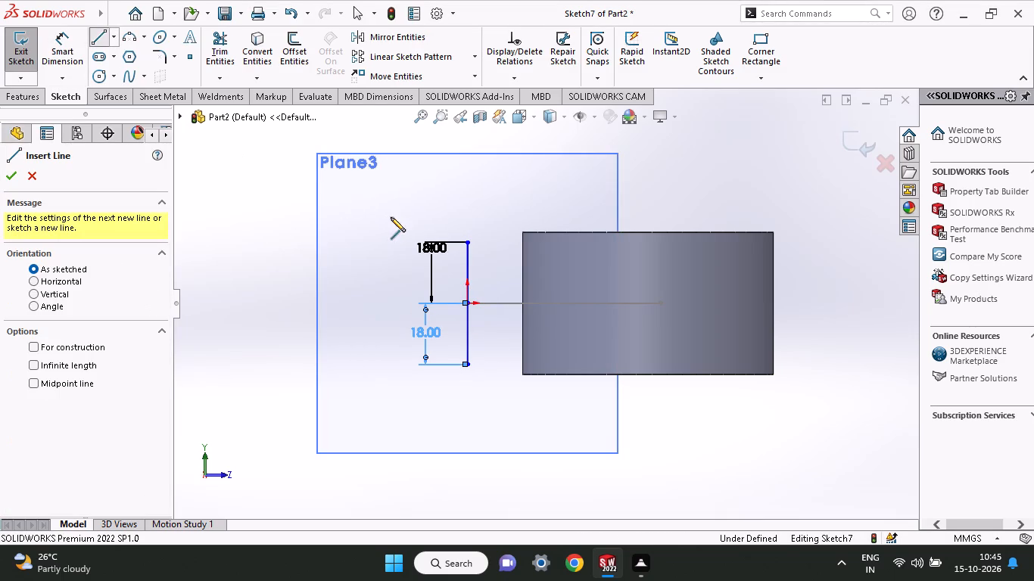
pyautogui.click(467, 241)
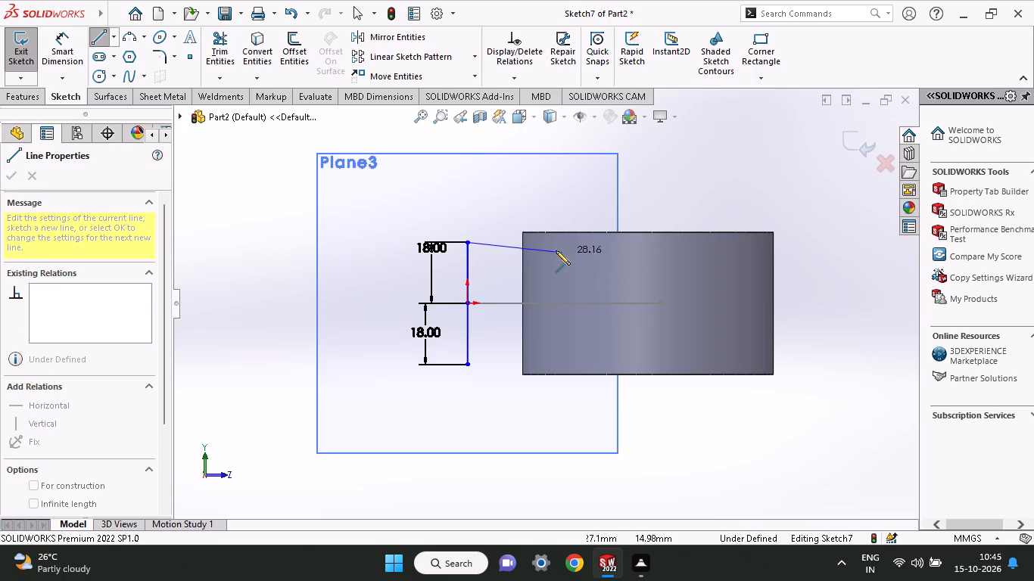
pyautogui.click(539, 244)
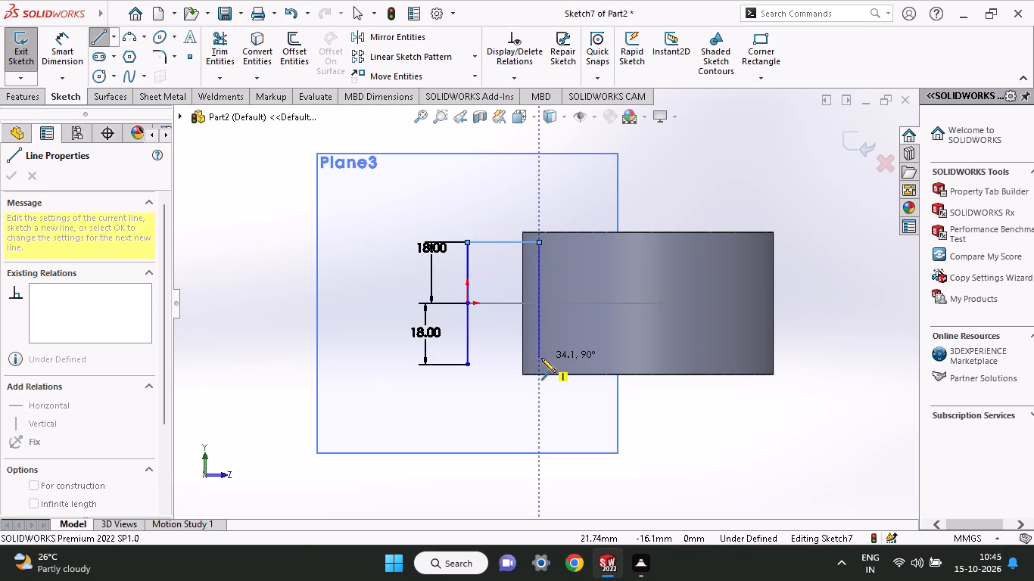
pyautogui.click(541, 365)
pyautogui.click(466, 362)
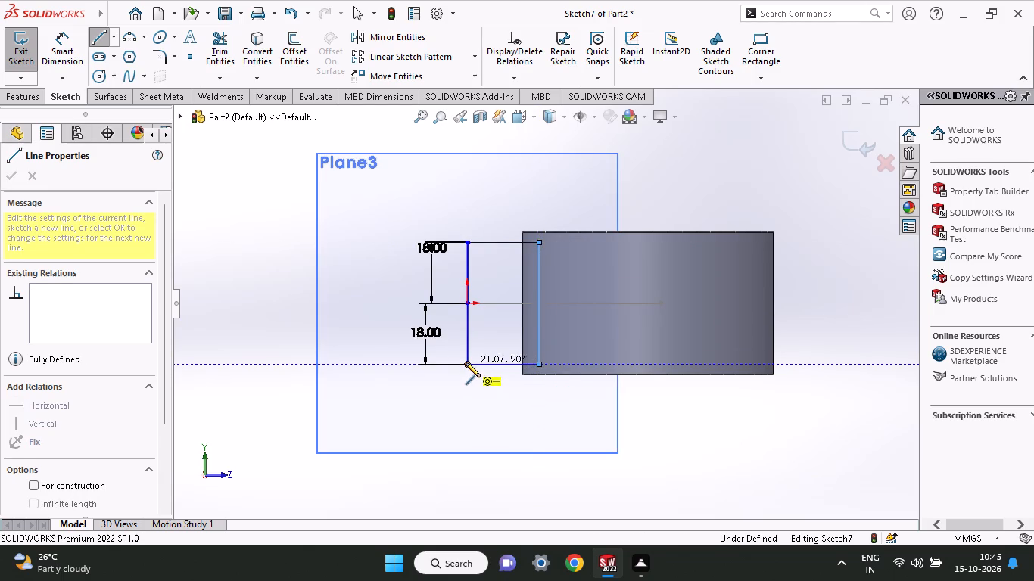
pyautogui.rightClick(481, 383)
pyautogui.click(507, 390)
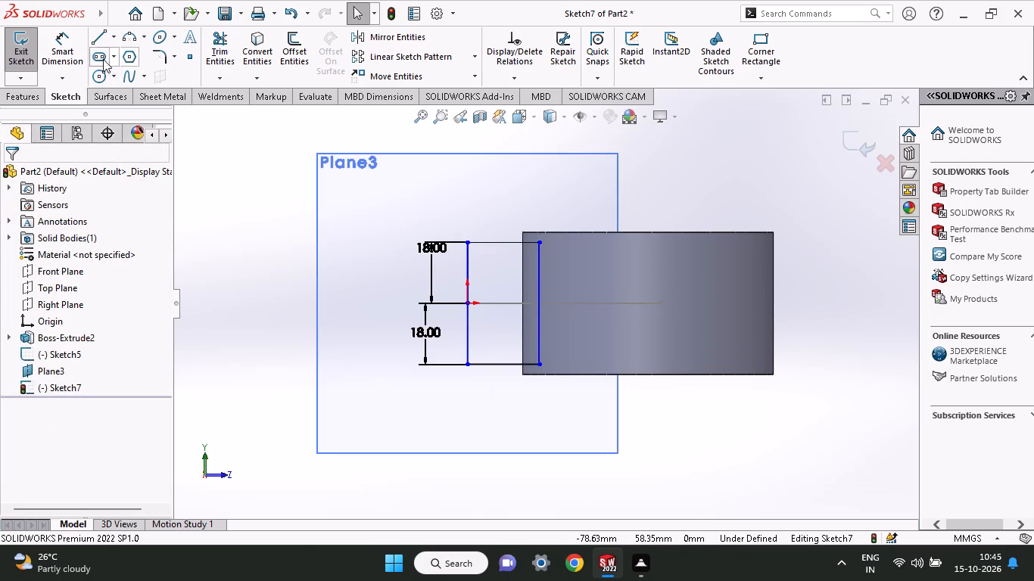
# Dimension the rectangle's top edge to 22.56 mm.
pyautogui.click(67, 54)
pyautogui.click(497, 247)
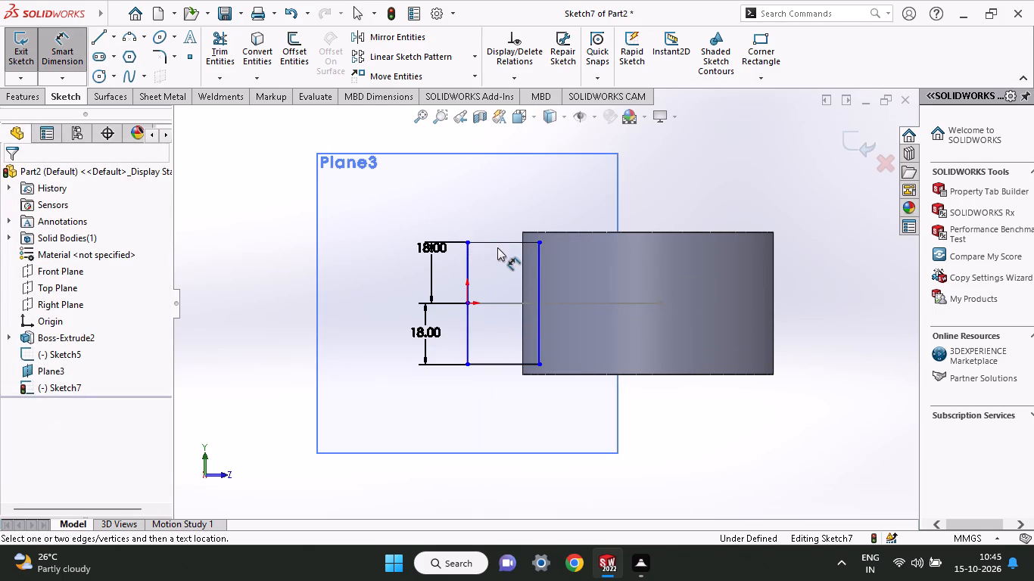
pyautogui.click(497, 244)
pyautogui.click(491, 191)
pyautogui.write('22.56')
pyautogui.press('Return')
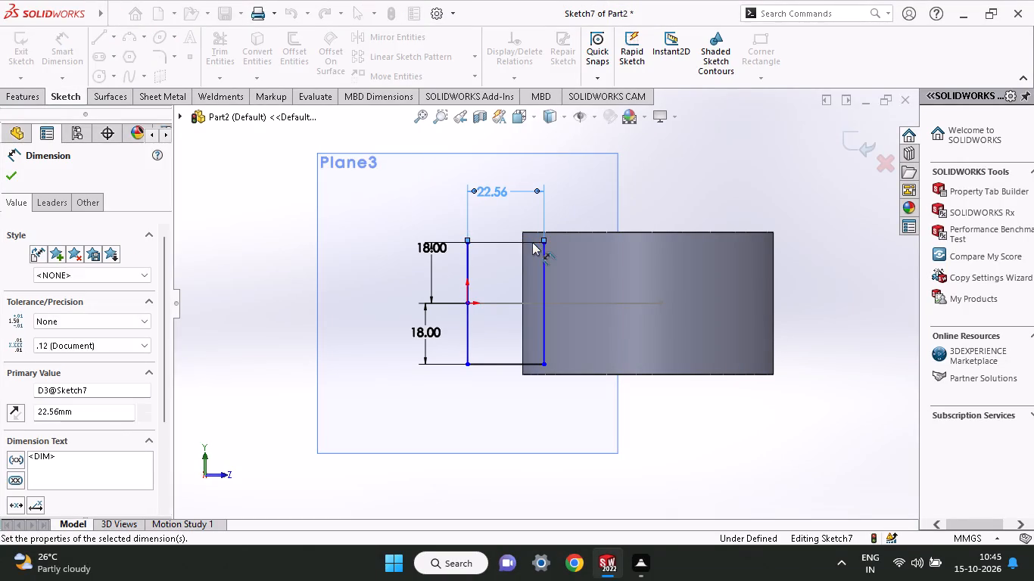
# Fillet all four corners of the rectangular profile sketch with a 7 mm radius.
pyautogui.click(161, 57)
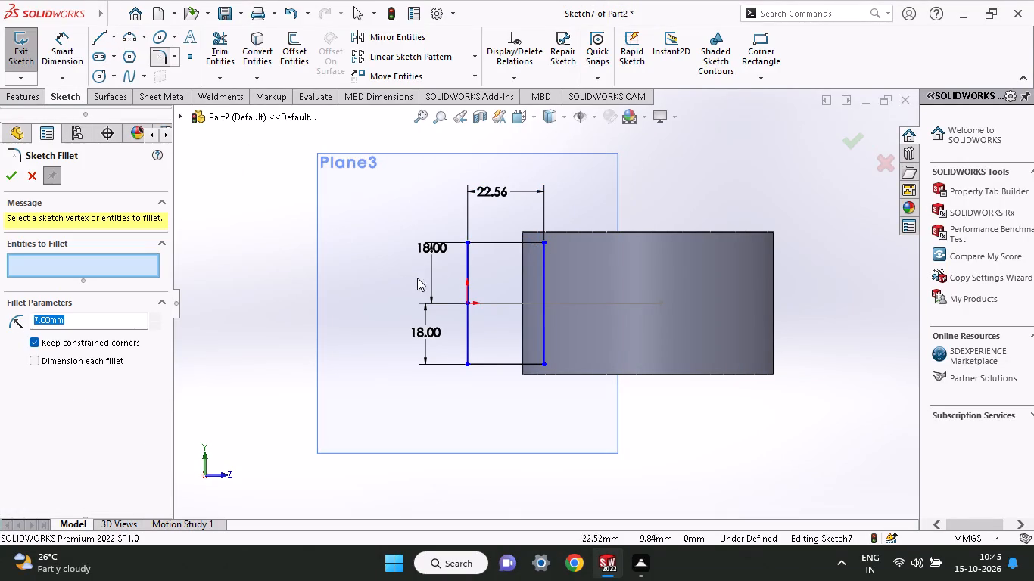
pyautogui.click(469, 253)
pyautogui.click(484, 241)
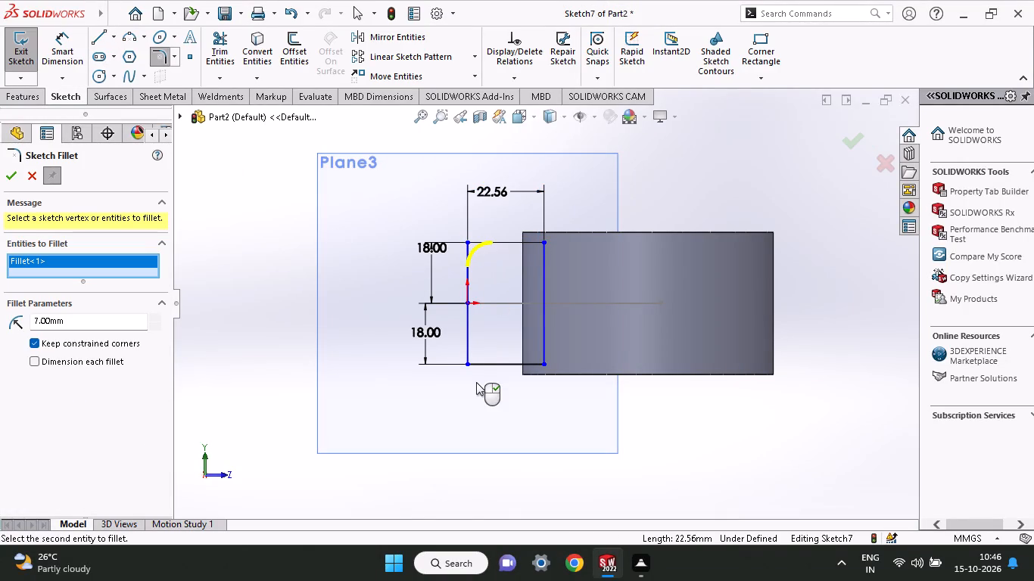
pyautogui.click(472, 363)
pyautogui.click(468, 352)
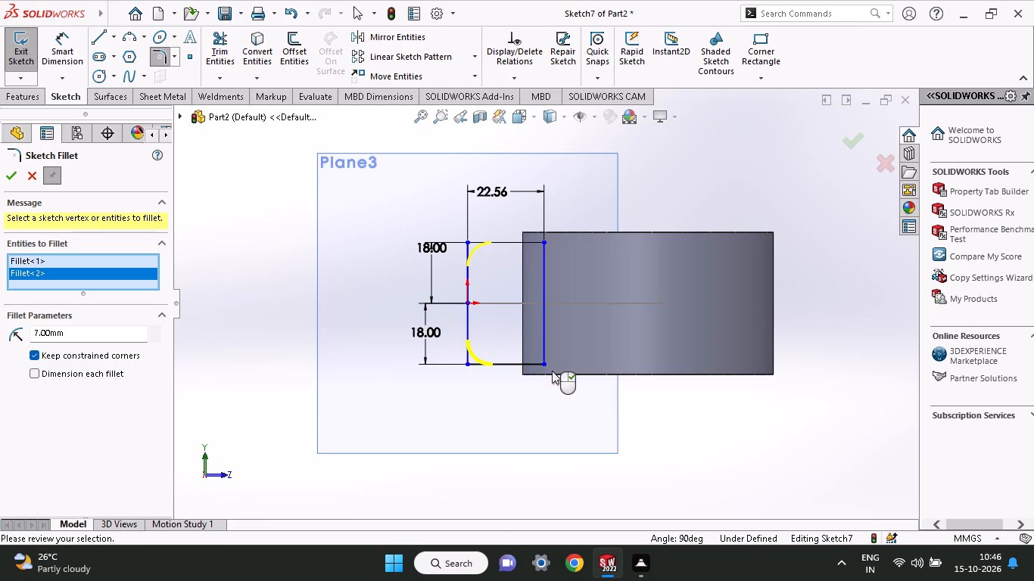
pyautogui.click(540, 366)
pyautogui.click(547, 241)
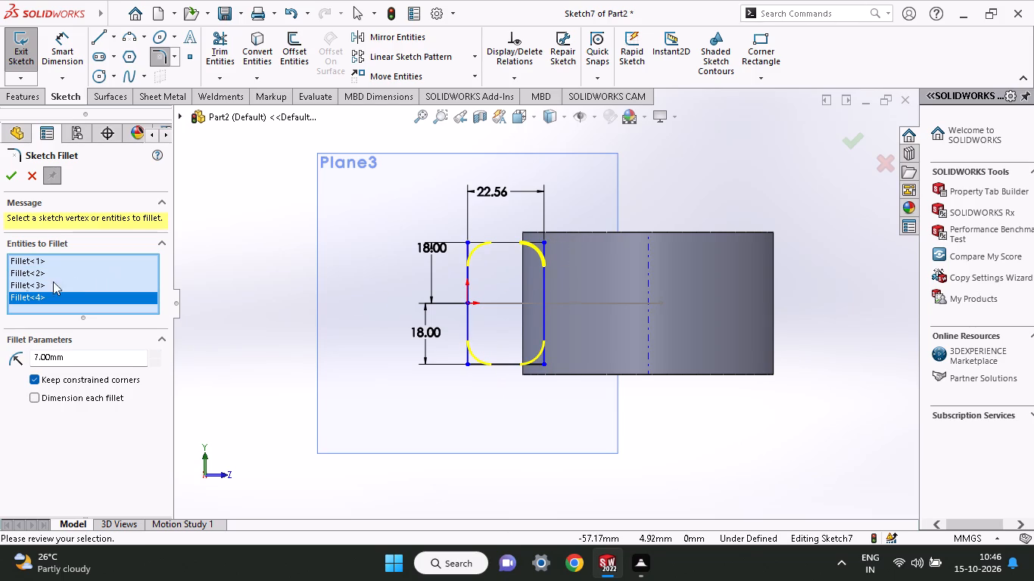
pyautogui.click(8, 176)
# Trim away the leftover line stub extending above the upper fillet on the profile's outer vertical edge.
pyautogui.moveTo(378, 374); pyautogui.dragTo(373, 361, button='middle')
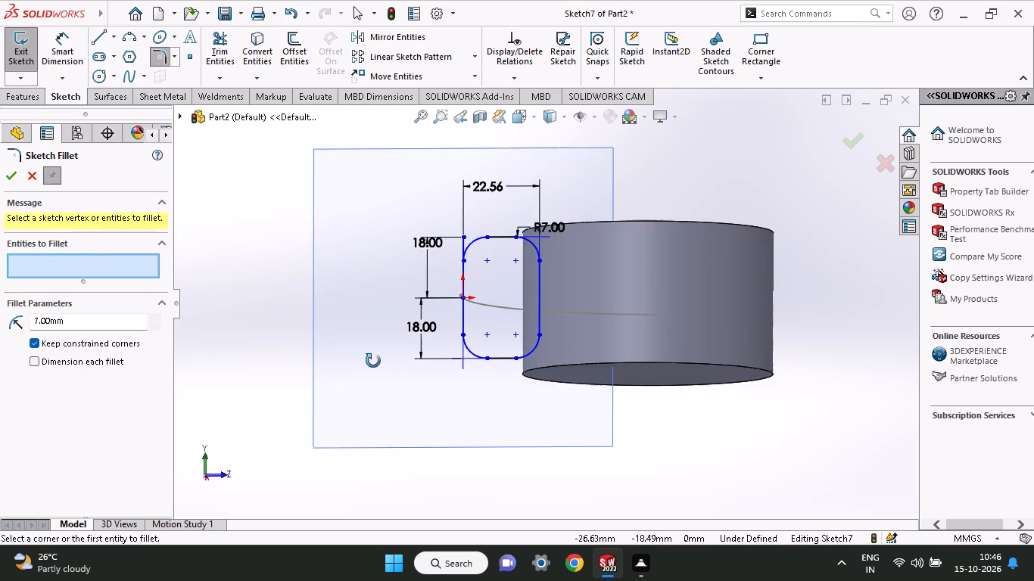
pyautogui.moveTo(373, 361); pyautogui.dragTo(345, 436, button='middle')
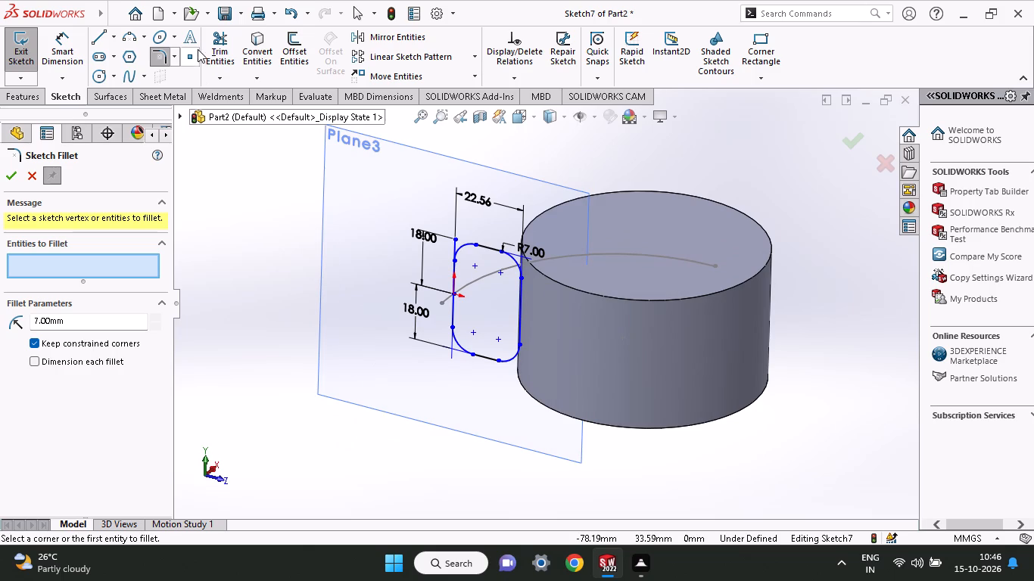
pyautogui.click(213, 39)
pyautogui.moveTo(433, 251); pyautogui.dragTo(441, 251)
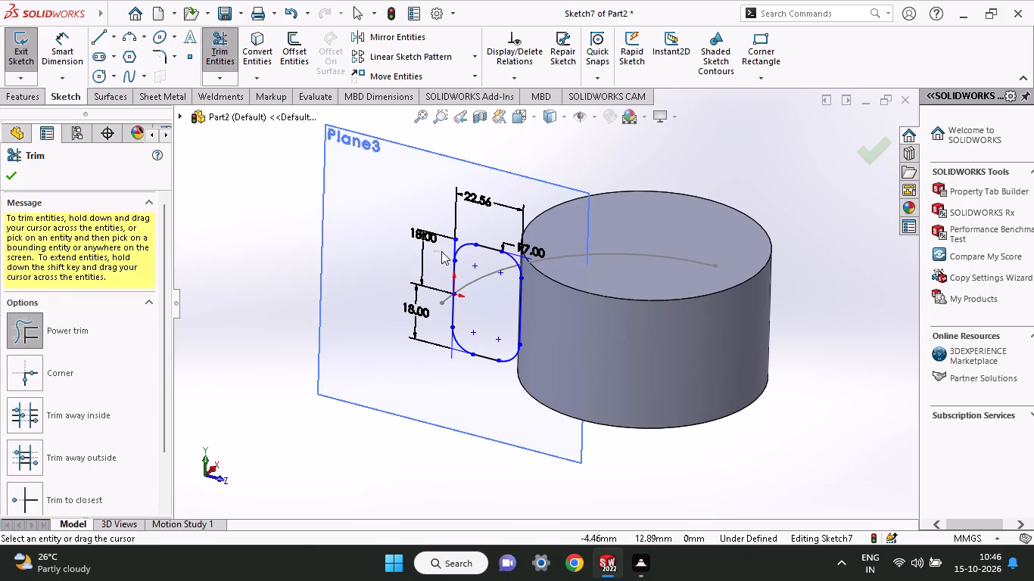
pyautogui.moveTo(441, 251); pyautogui.dragTo(466, 240)
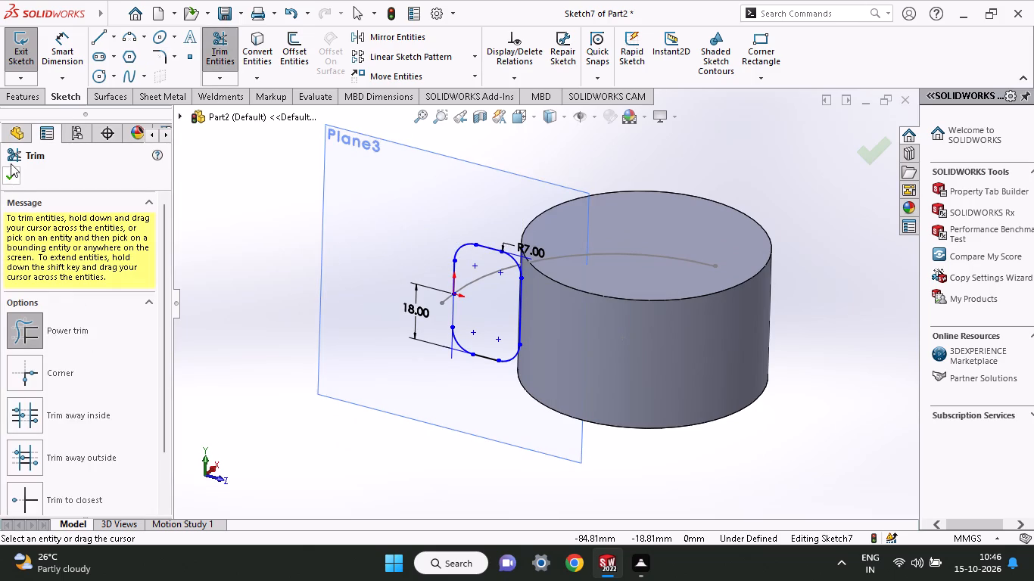
pyautogui.click(11, 163)
pyautogui.click(10, 175)
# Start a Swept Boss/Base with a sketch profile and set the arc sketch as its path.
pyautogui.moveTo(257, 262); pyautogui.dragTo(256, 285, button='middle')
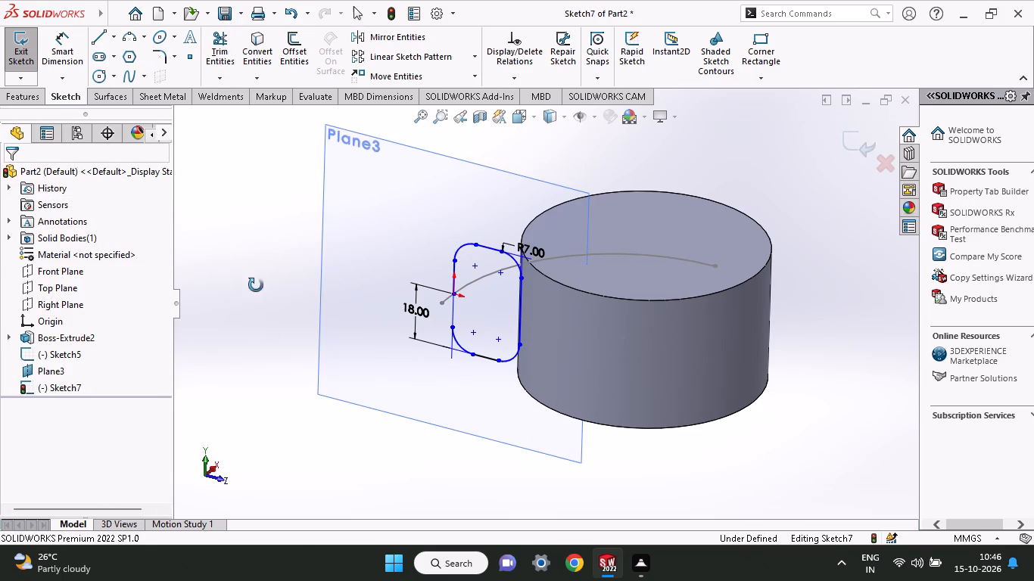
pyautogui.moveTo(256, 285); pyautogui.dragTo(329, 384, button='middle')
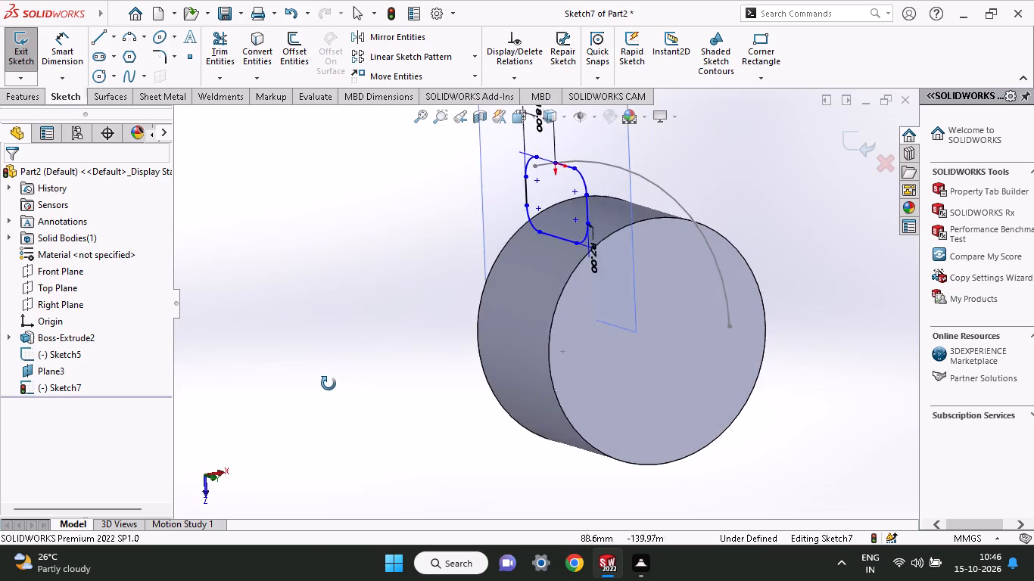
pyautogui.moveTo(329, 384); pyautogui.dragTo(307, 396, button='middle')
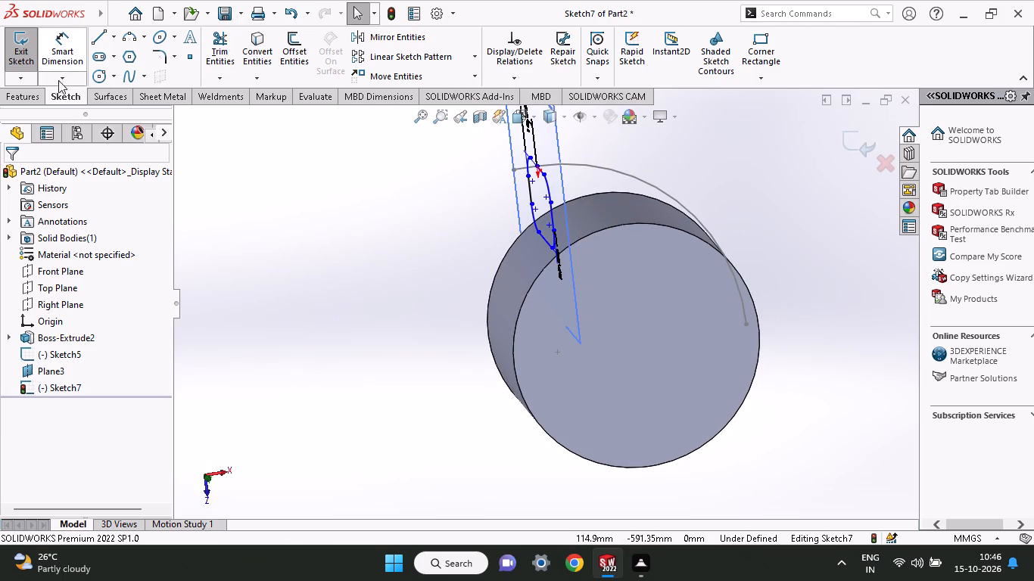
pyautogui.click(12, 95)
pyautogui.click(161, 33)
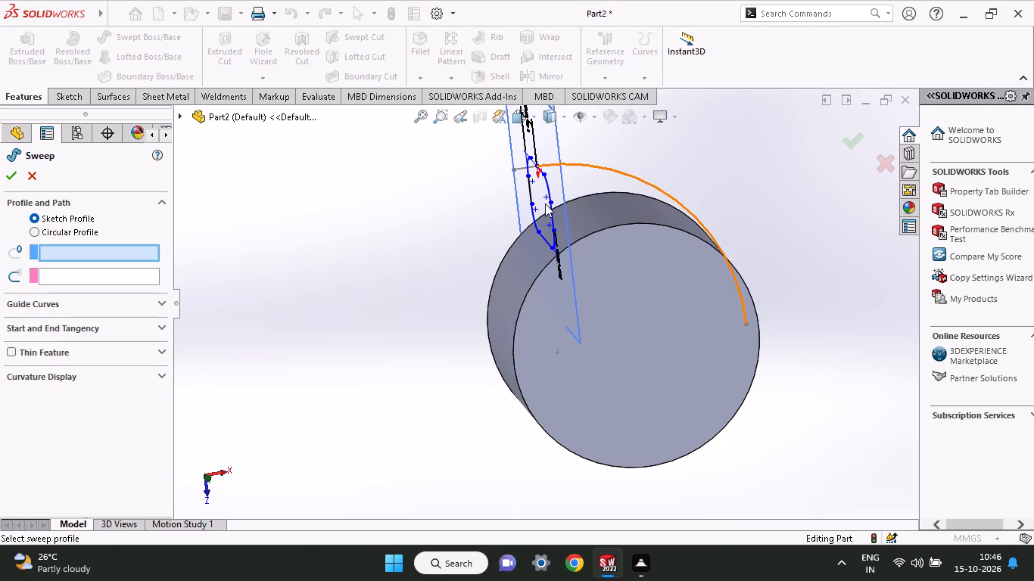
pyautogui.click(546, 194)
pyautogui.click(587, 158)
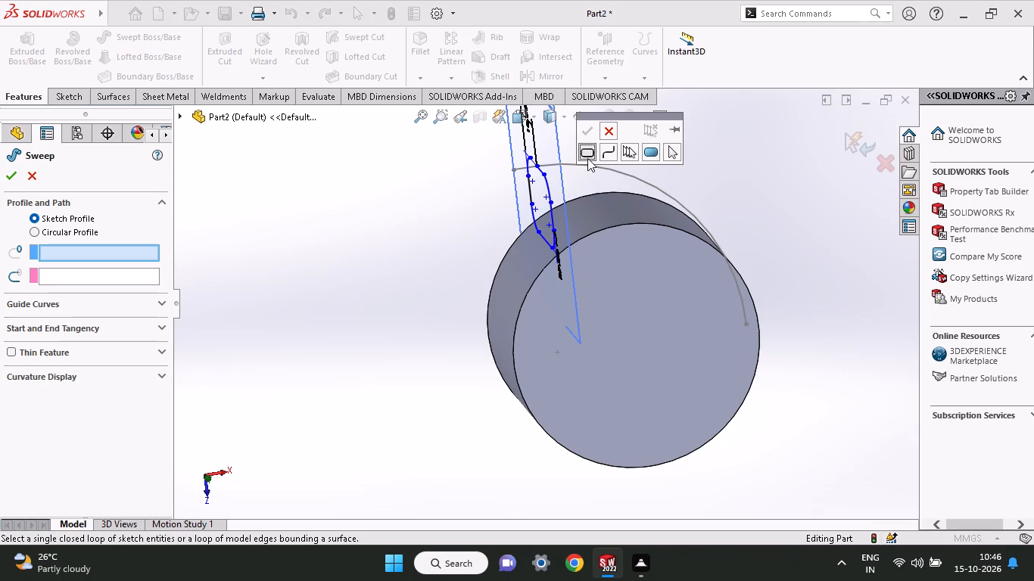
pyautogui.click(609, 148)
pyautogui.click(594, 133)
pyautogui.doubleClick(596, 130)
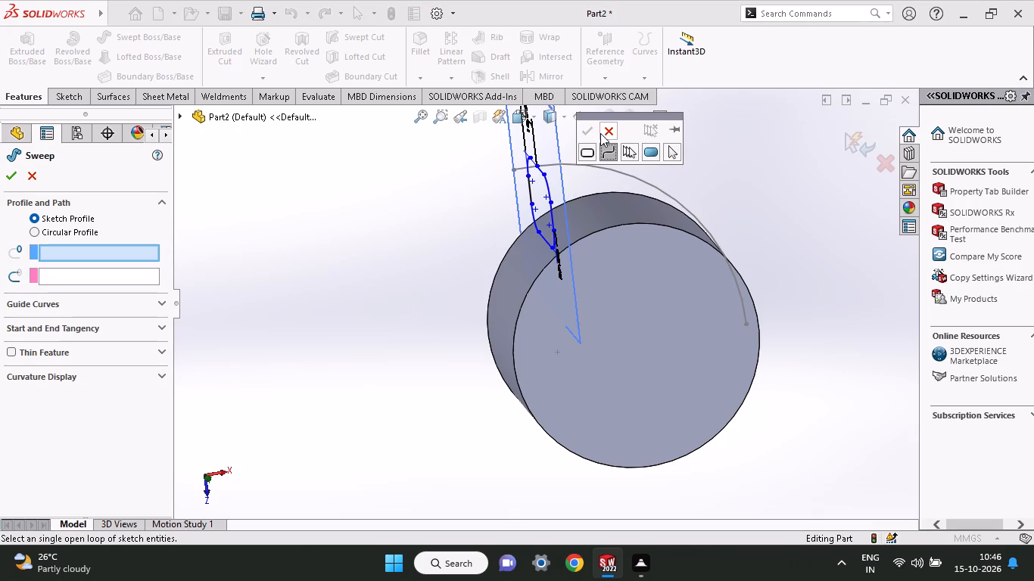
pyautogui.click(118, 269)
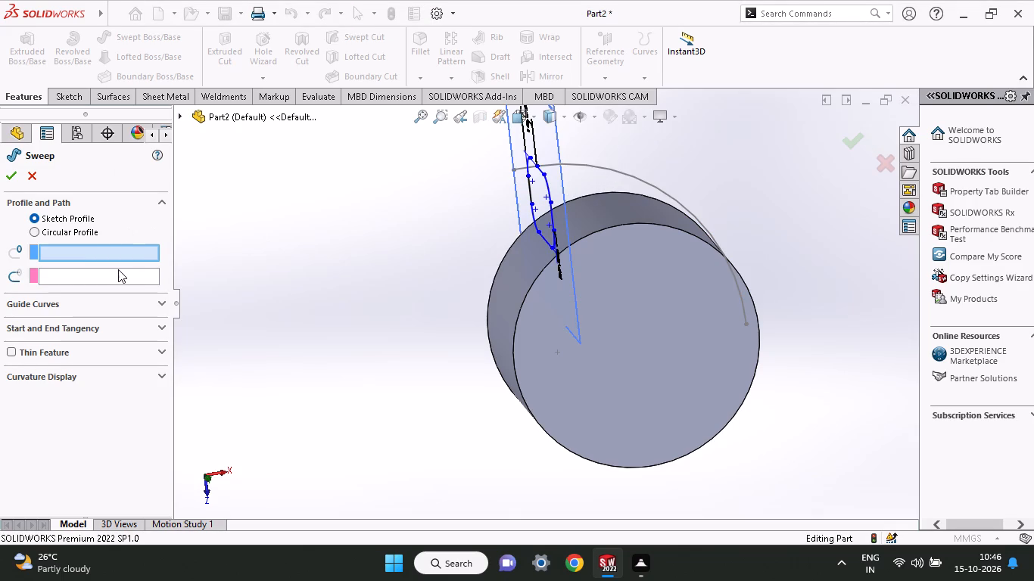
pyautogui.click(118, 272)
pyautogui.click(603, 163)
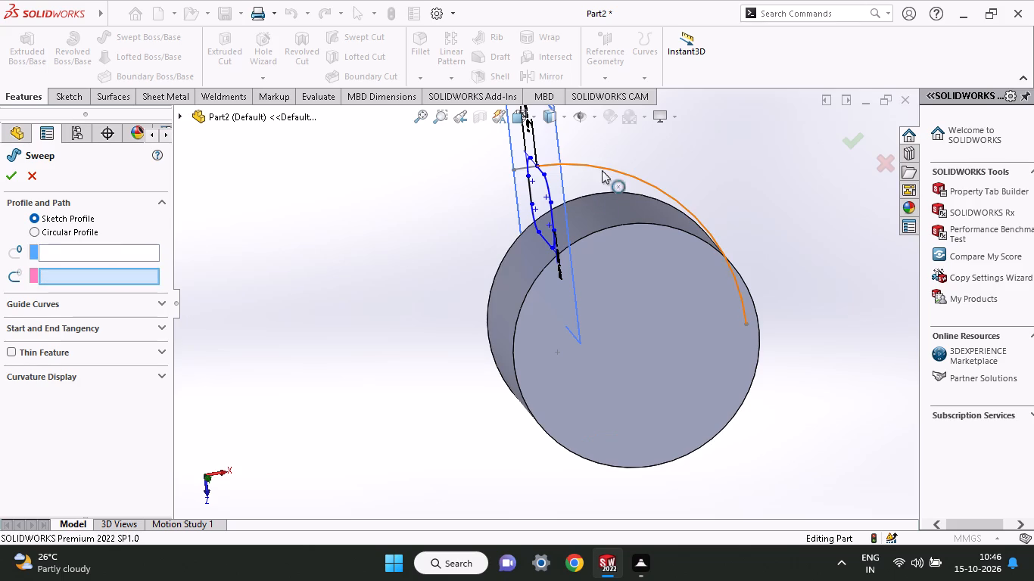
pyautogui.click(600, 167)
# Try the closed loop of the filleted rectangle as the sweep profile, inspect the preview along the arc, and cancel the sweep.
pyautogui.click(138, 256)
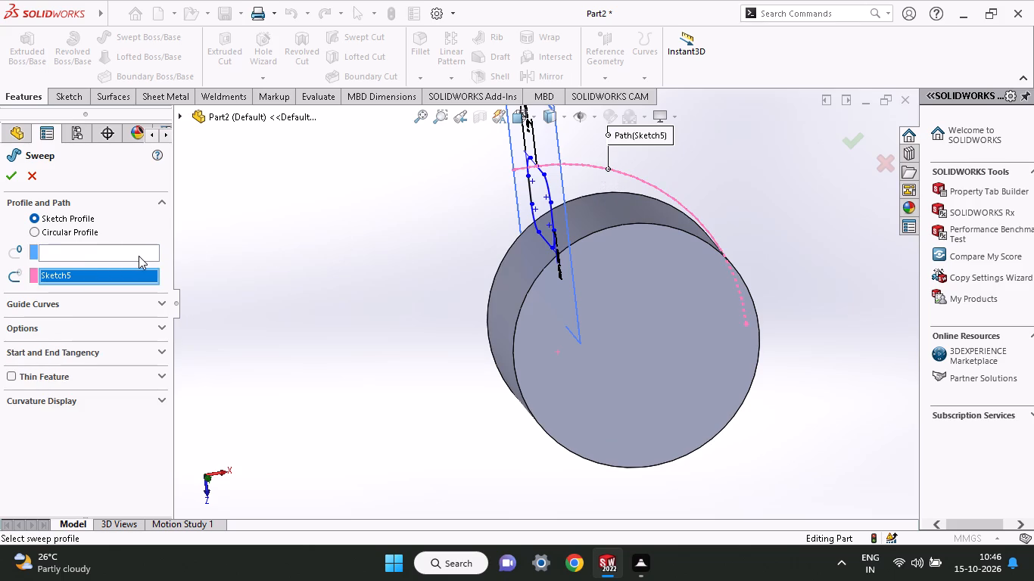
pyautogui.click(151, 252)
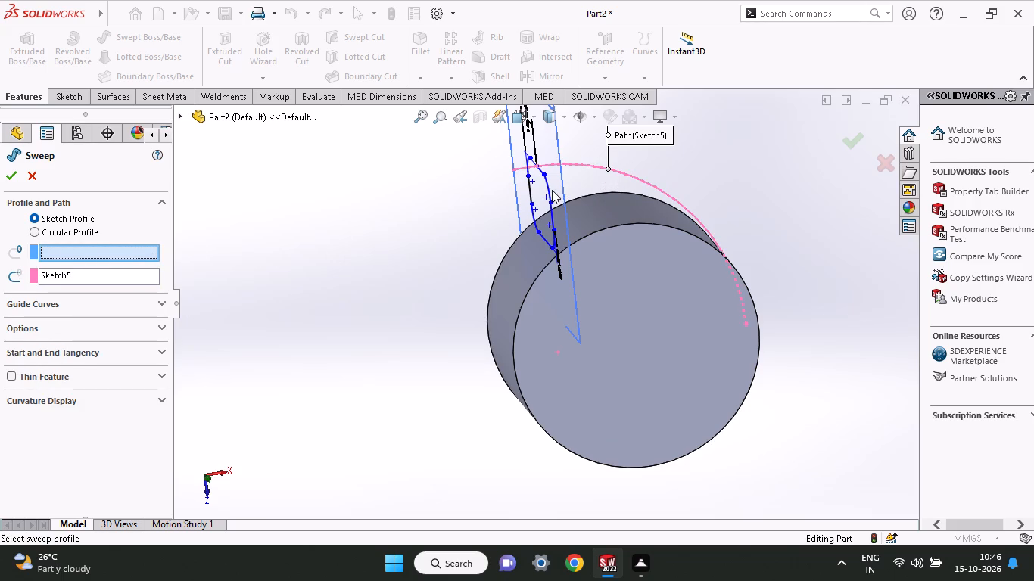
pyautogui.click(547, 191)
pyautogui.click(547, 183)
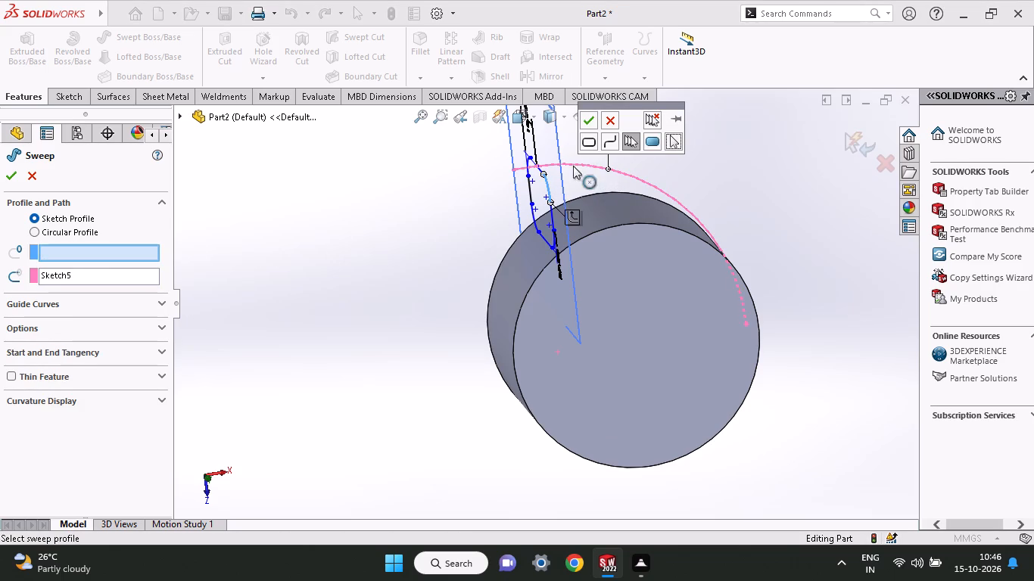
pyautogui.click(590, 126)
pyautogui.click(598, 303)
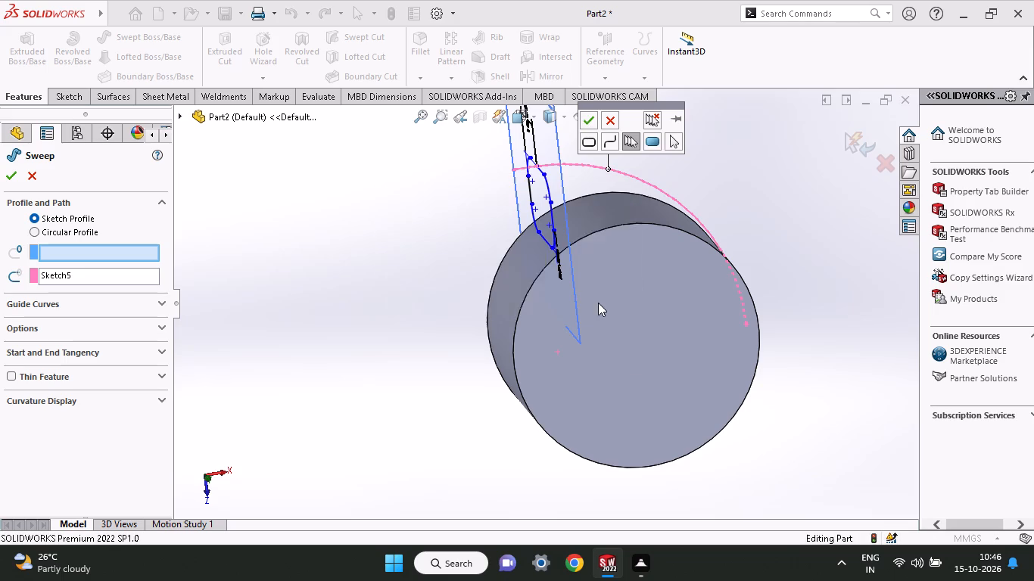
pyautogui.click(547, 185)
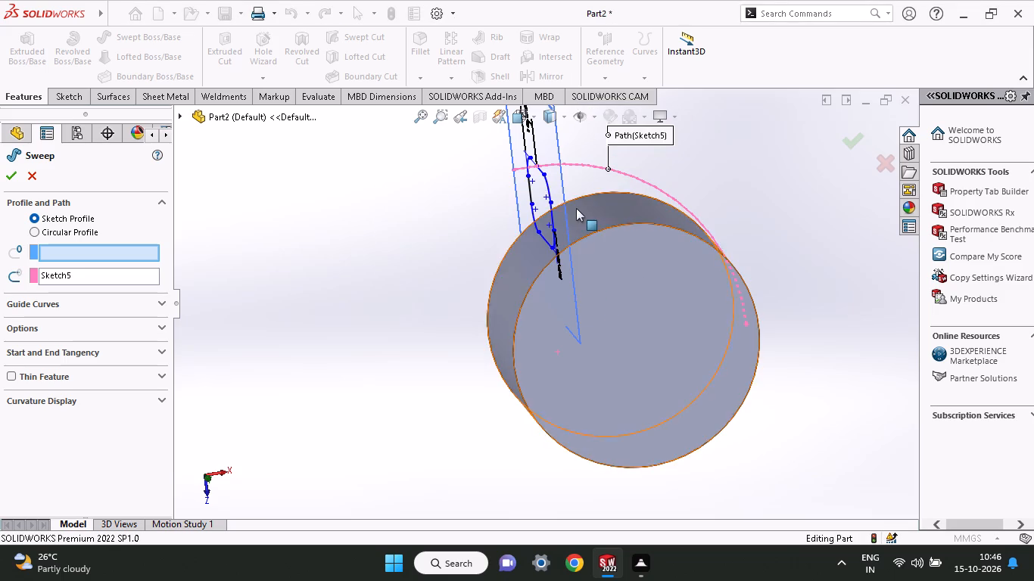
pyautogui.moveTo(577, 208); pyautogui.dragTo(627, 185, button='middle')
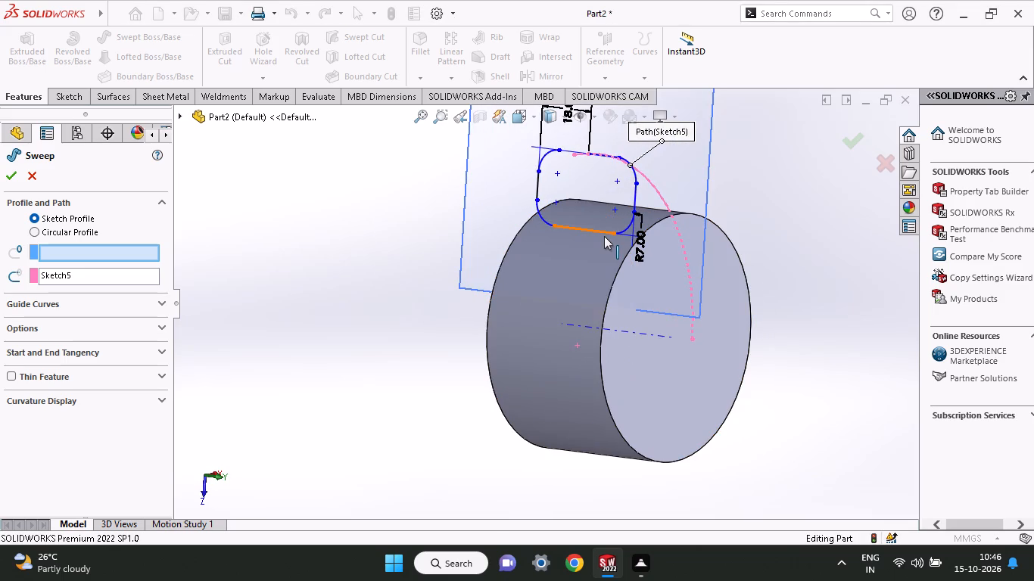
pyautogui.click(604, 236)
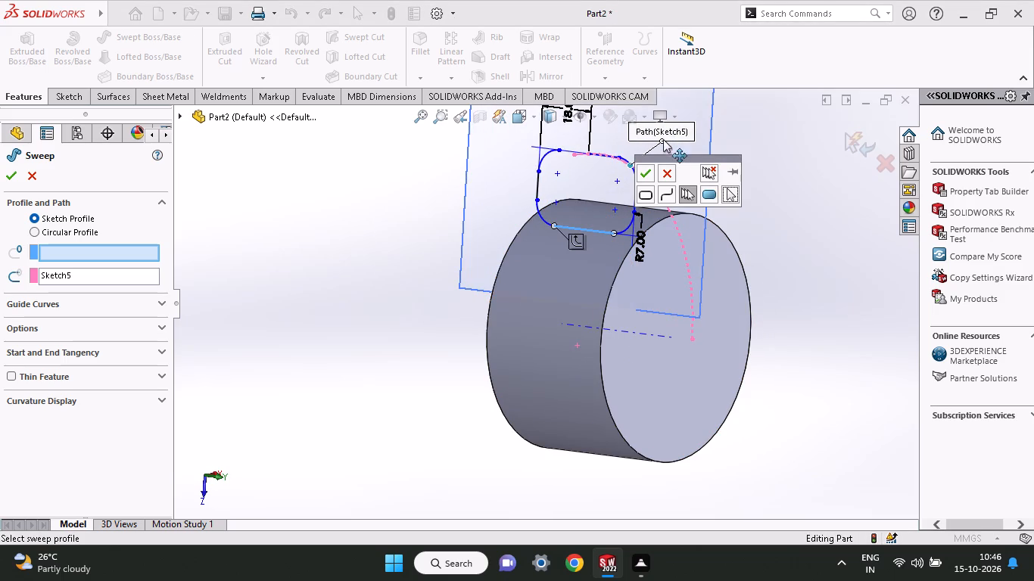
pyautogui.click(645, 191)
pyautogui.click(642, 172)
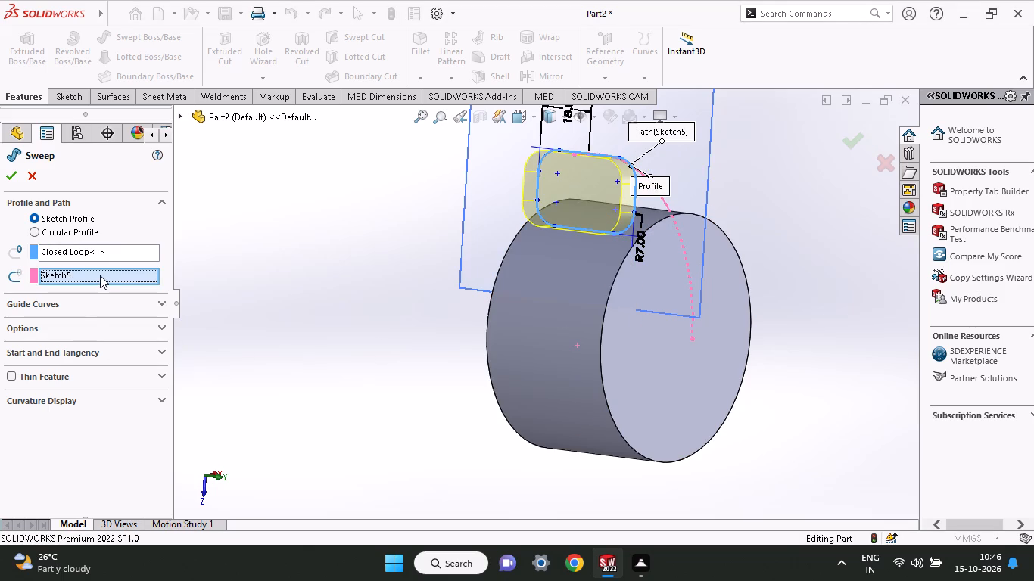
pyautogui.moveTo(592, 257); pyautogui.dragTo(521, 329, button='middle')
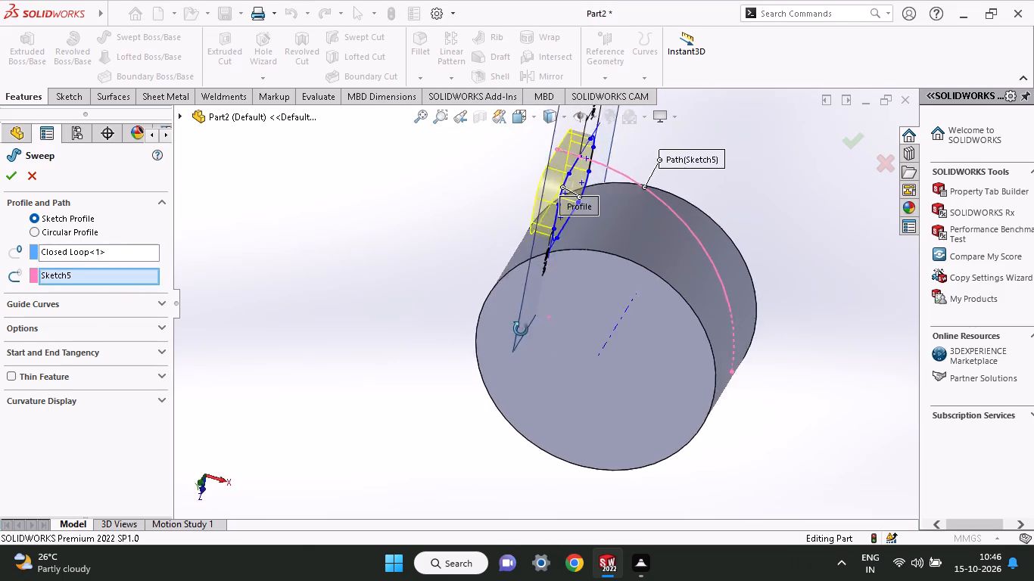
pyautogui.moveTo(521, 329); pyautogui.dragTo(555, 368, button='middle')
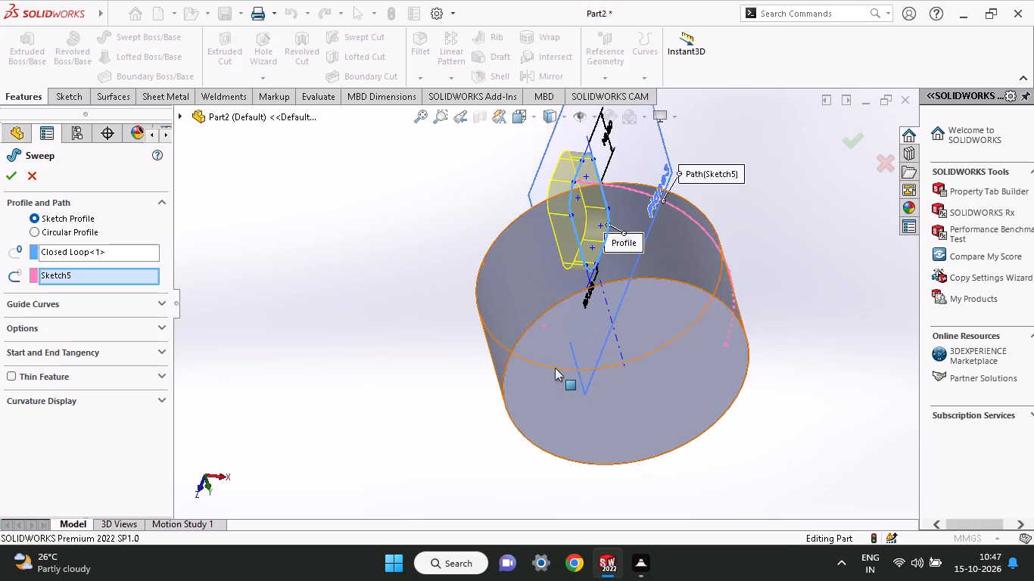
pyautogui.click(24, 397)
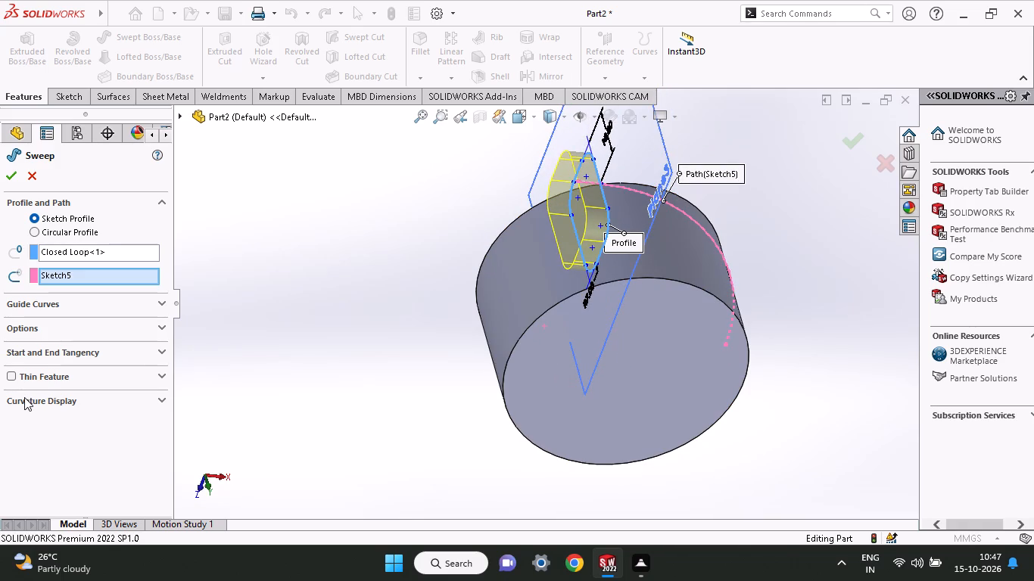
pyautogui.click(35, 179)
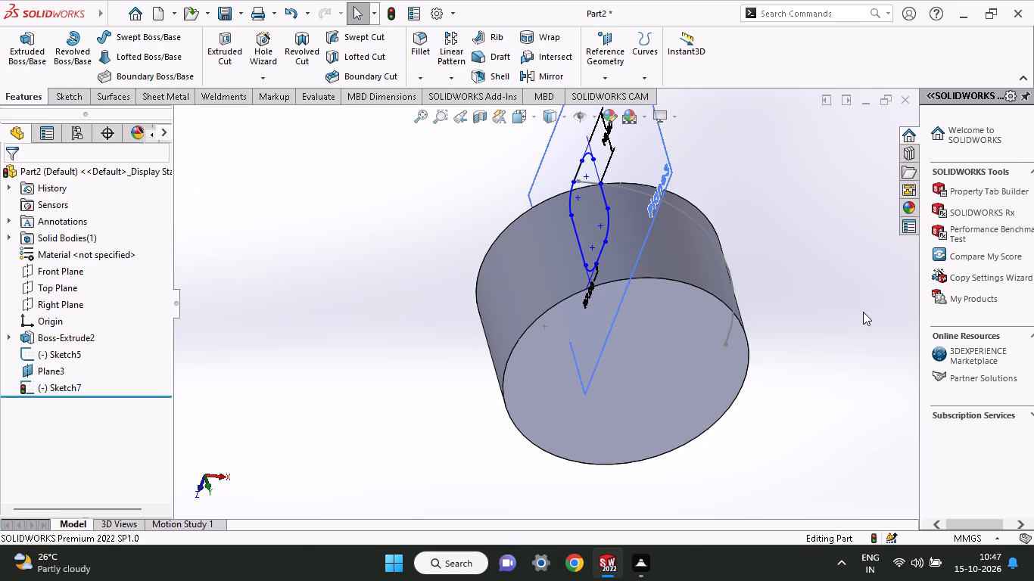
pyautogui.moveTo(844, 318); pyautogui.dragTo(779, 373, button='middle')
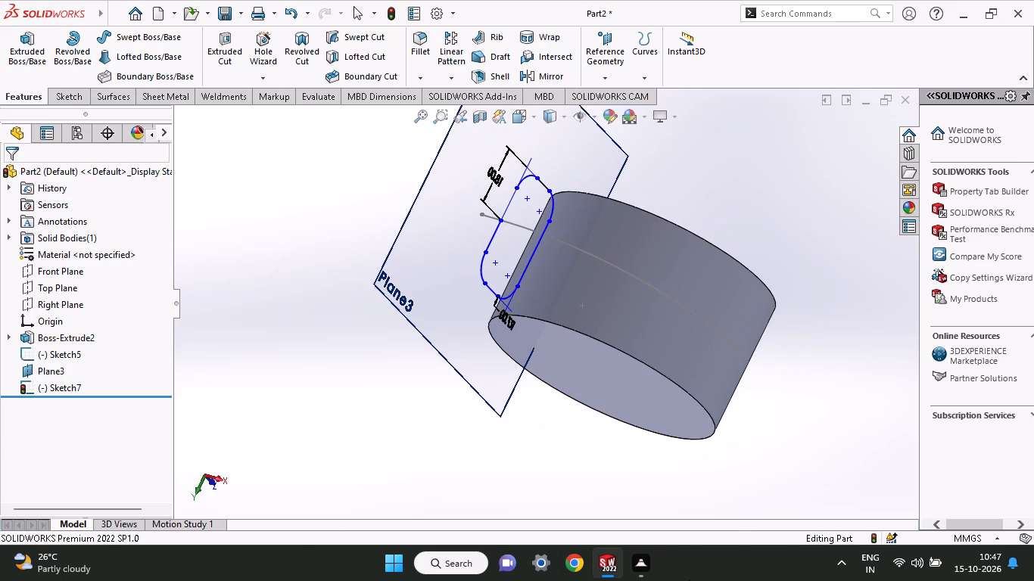
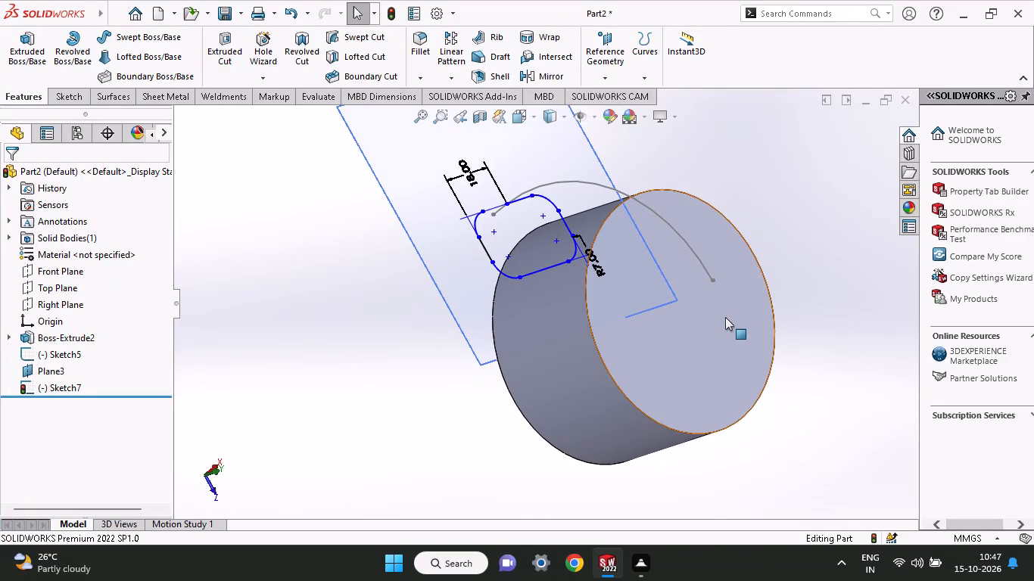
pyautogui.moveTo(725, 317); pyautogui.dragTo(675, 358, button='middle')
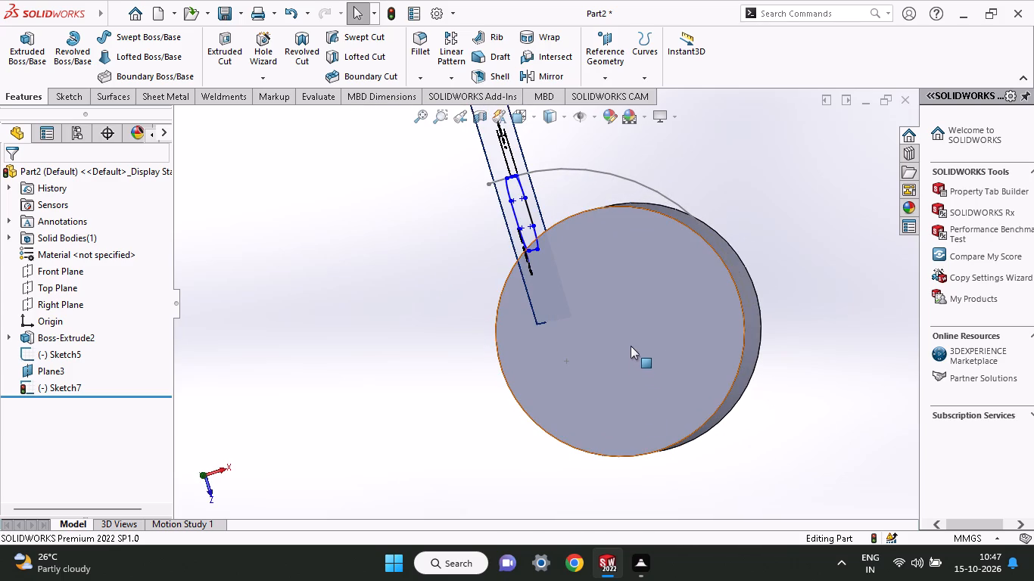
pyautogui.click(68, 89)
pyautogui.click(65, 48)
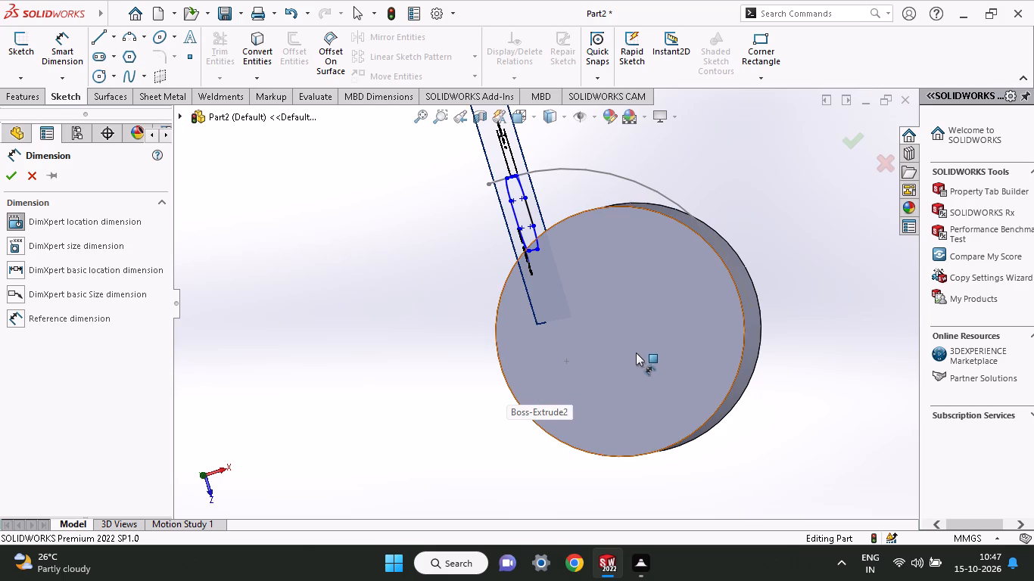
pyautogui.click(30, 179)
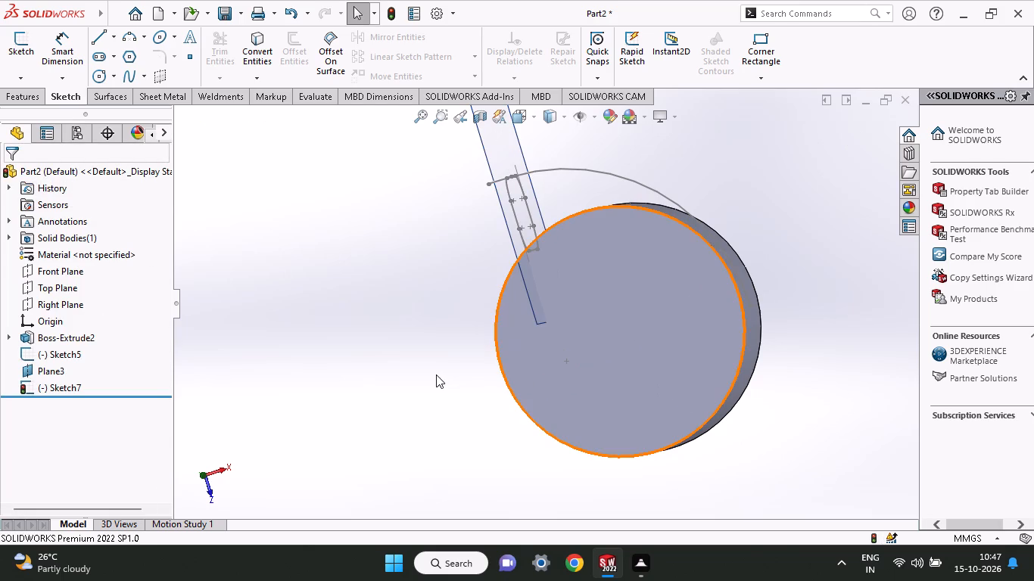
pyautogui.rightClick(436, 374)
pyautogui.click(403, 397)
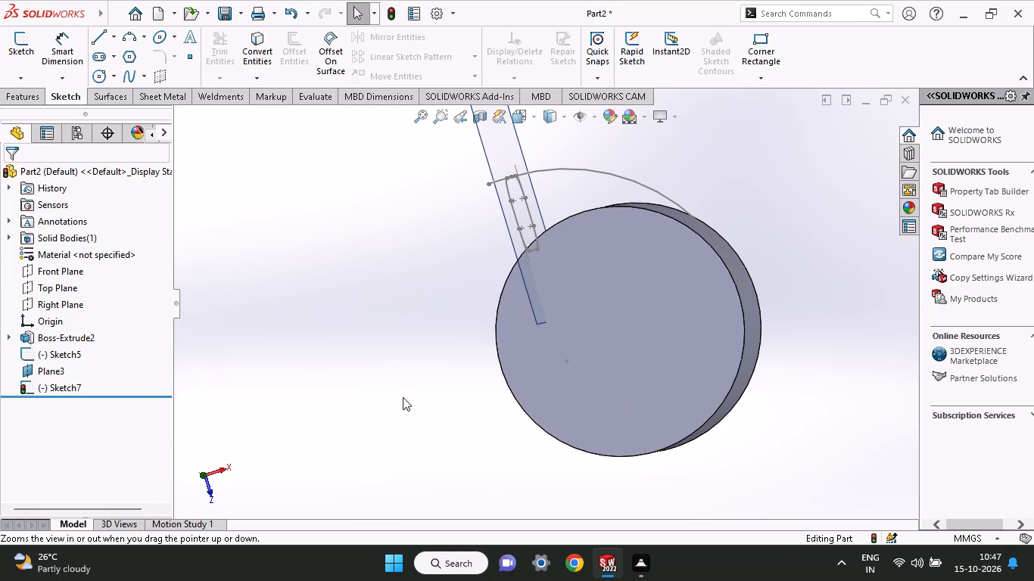
# Undo the rounded rectangular profile on Plane3, including its fillets and dimensions, back to before that sketch was started.
pyautogui.hotkey('ctrl', 'z')
pyautogui.hotkey('ctrl', 'z')
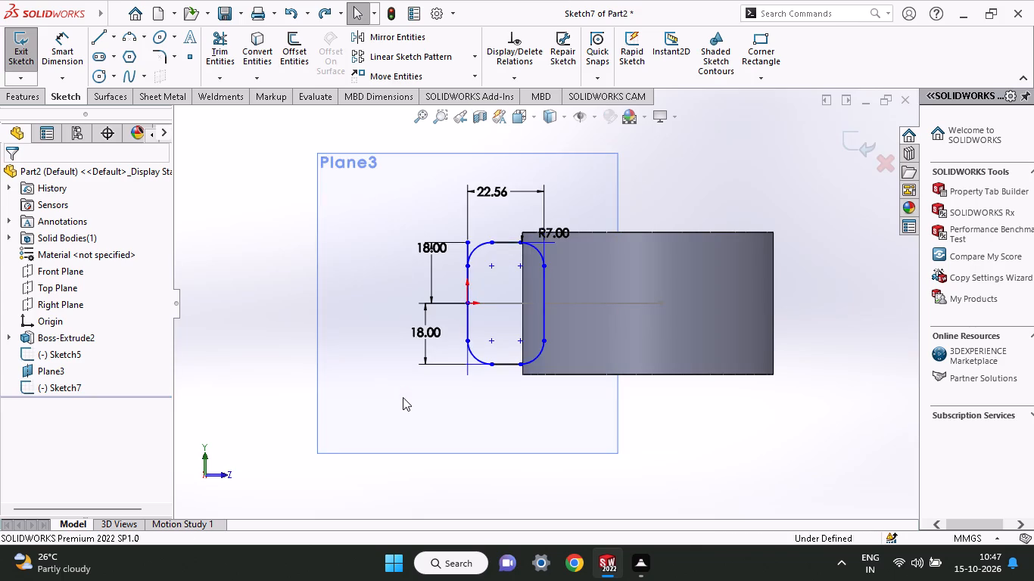
pyautogui.hotkey('ctrl', 'z')
pyautogui.hotkey('ctrl', 'z')
pyautogui.hotkey('ctrl', 'z')
pyautogui.hotkey('ctrl', 'z')
pyautogui.hotkey('ctrl', 'z')
pyautogui.hotkey('ctrl', 'z')
pyautogui.hotkey('ctrl', 'z')
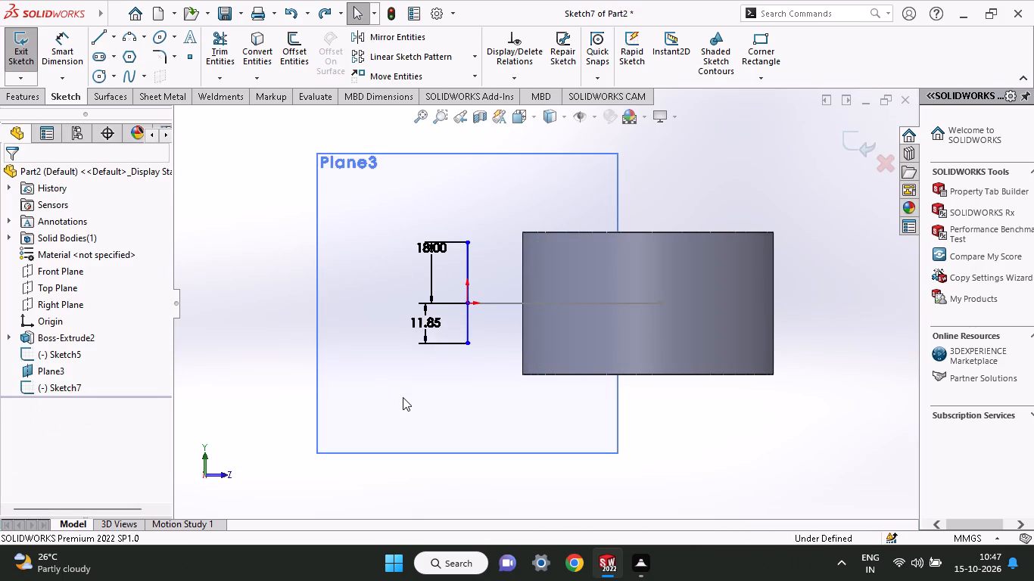
pyautogui.hotkey('ctrl', 'z')
pyautogui.hotkey('ctrl', 'z')
pyautogui.hotkey('ctrl', 'z')
pyautogui.hotkey('ctrl', 'z')
pyautogui.press('z')
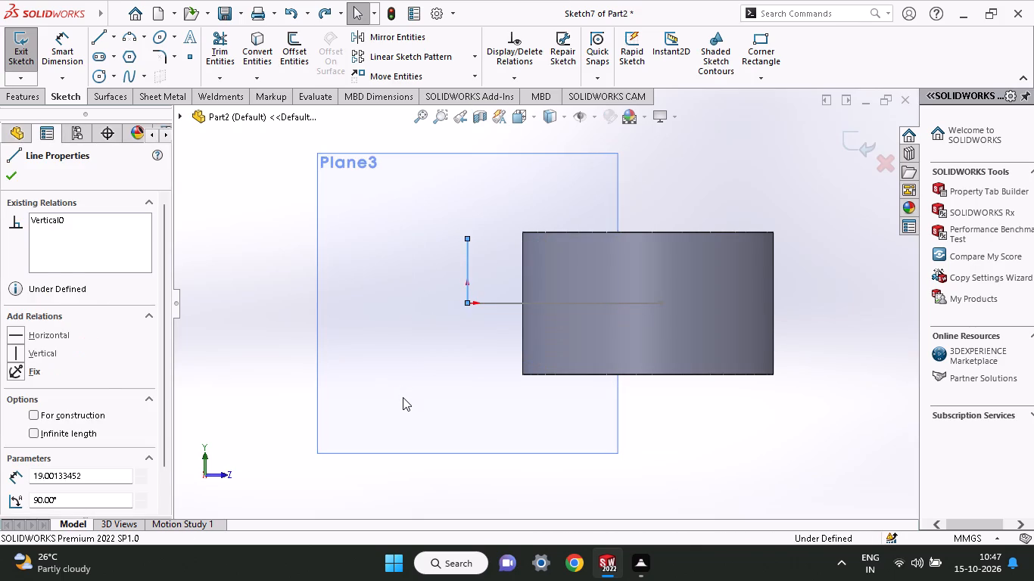
pyautogui.hotkey('ctrl', 'z')
pyautogui.hotkey('ctrl', 'z')
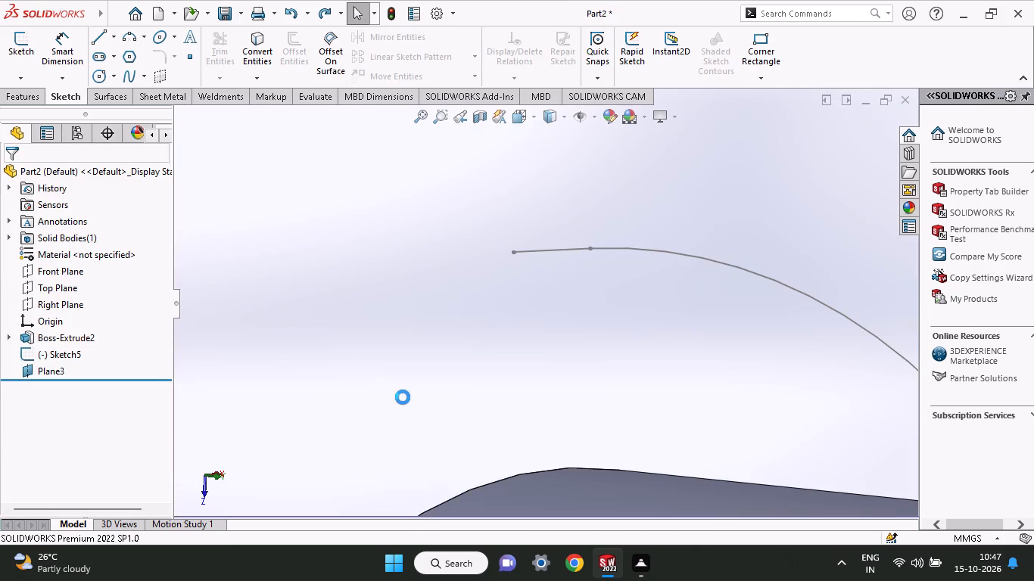
# Undo Plane3 and the Sketch5 path edits back to the untrimmed 114 mm circle with the rectangle of lines around it.
pyautogui.hotkey('ctrl', 'z')
pyautogui.hotkey('ctrl', 'z')
pyautogui.hotkey('ctrl', 'z')
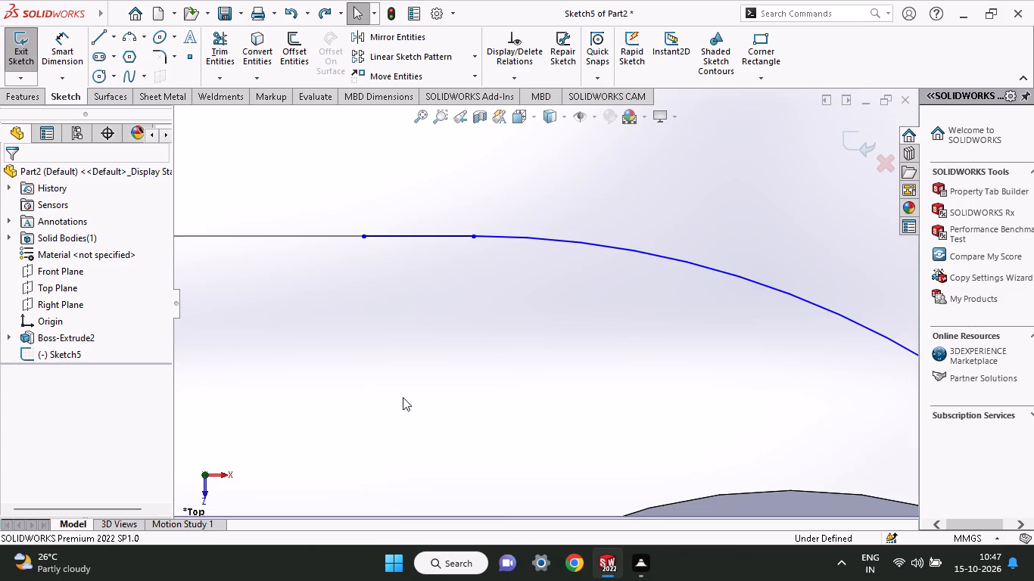
pyautogui.hotkey('ctrl', 'z')
pyautogui.hotkey('ctrl', 'z')
pyautogui.hotkey('ctrl', 'z')
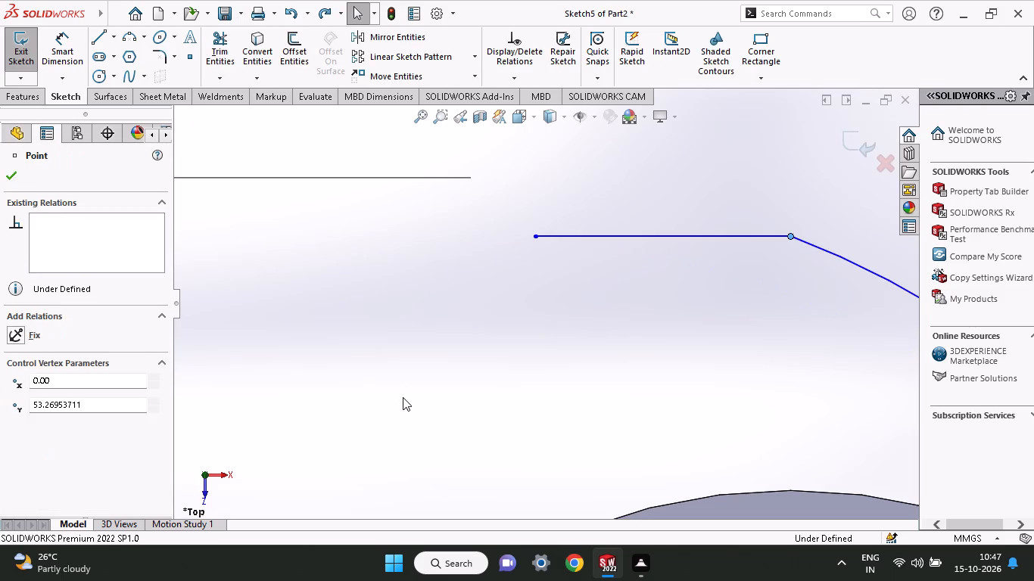
pyautogui.hotkey('ctrl', 'z')
pyautogui.hotkey('ctrl', 'z')
pyautogui.hotkey('ctrl', 'z')
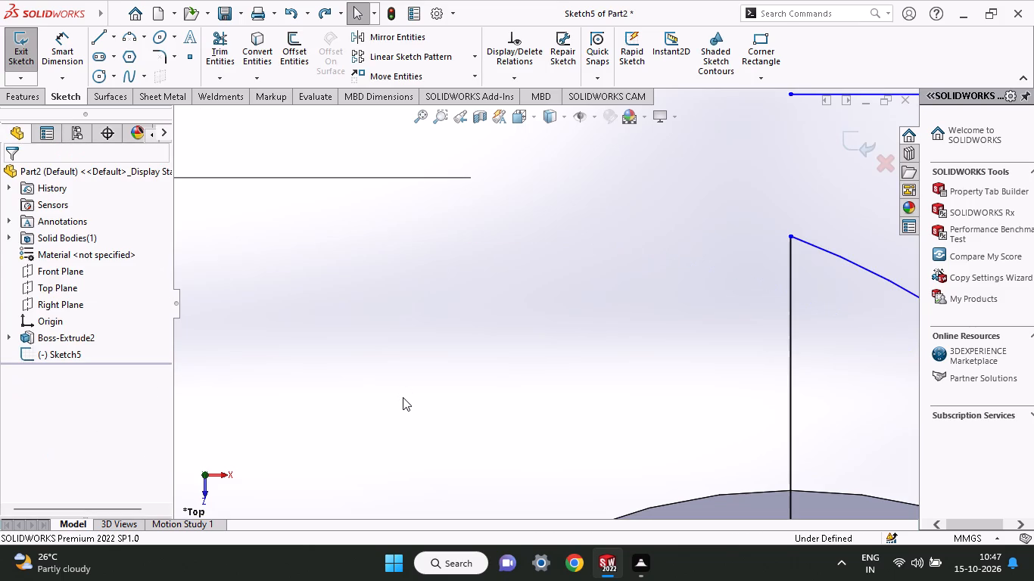
pyautogui.hotkey('ctrl', 'z')
pyautogui.hotkey('ctrl', 'z')
pyautogui.hotkey('ctrl', 'z')
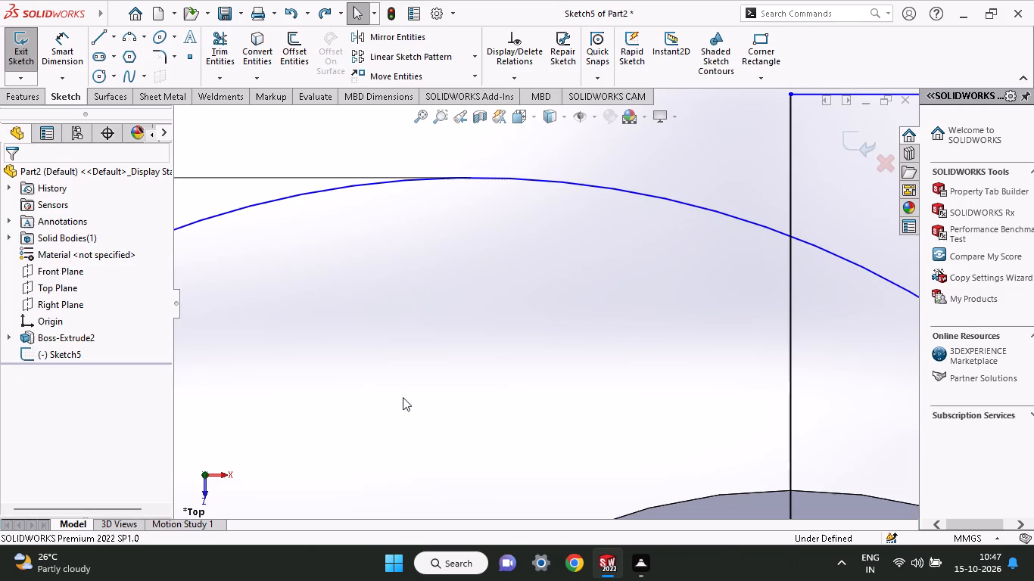
# Trim the 114 mm circle and the rectangle's lines so only the arc from above the origin to the cylinder's side remains.
pyautogui.keyDown('ctrl'); pyautogui.scroll(12, 403, 397); pyautogui.keyUp('ctrl')
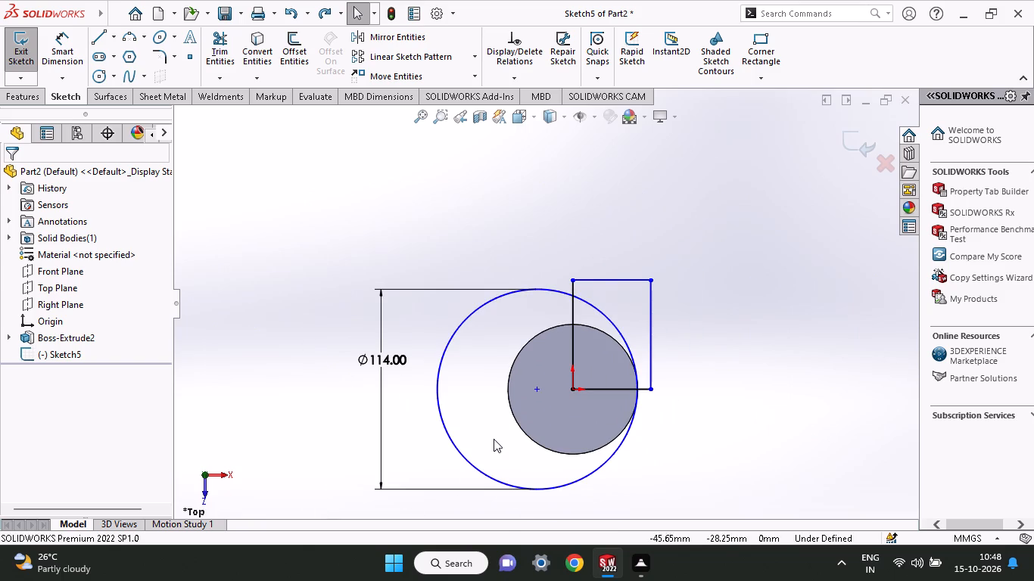
pyautogui.keyDown('ctrl'); pyautogui.scroll(-2, 550, 461); pyautogui.keyUp('ctrl')
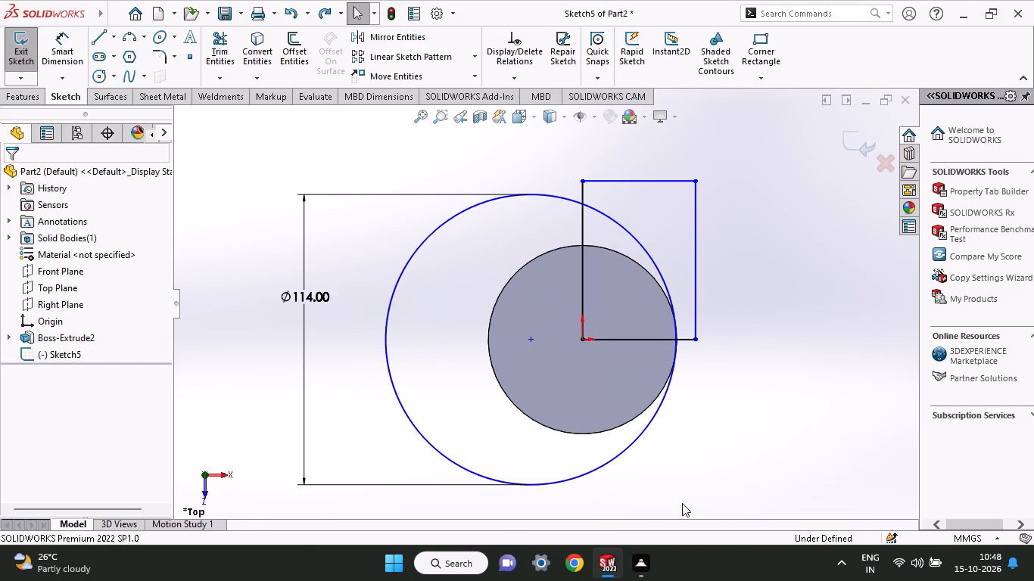
pyautogui.click(223, 54)
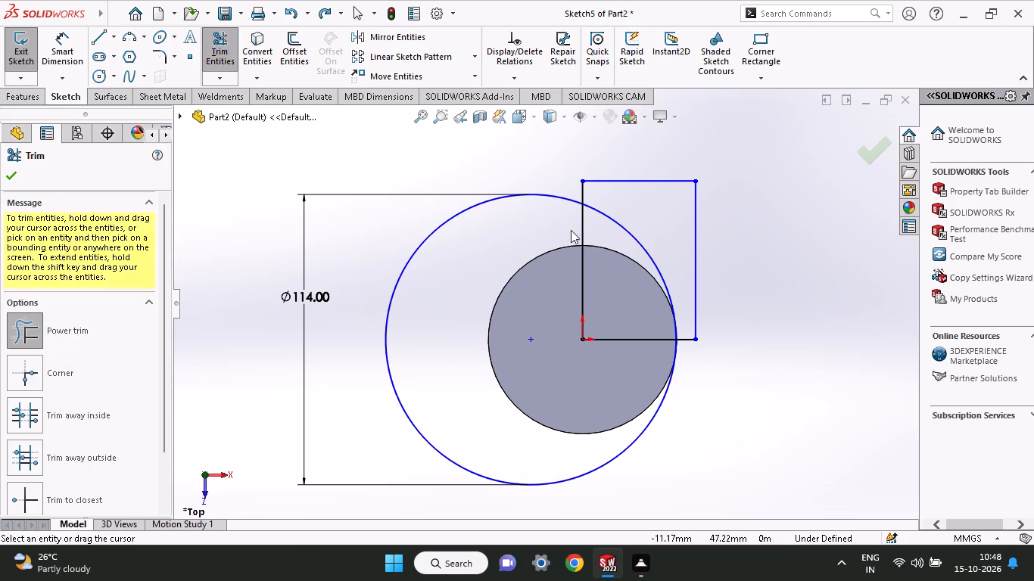
pyautogui.moveTo(561, 232); pyautogui.dragTo(633, 290)
pyautogui.moveTo(616, 306); pyautogui.dragTo(611, 379)
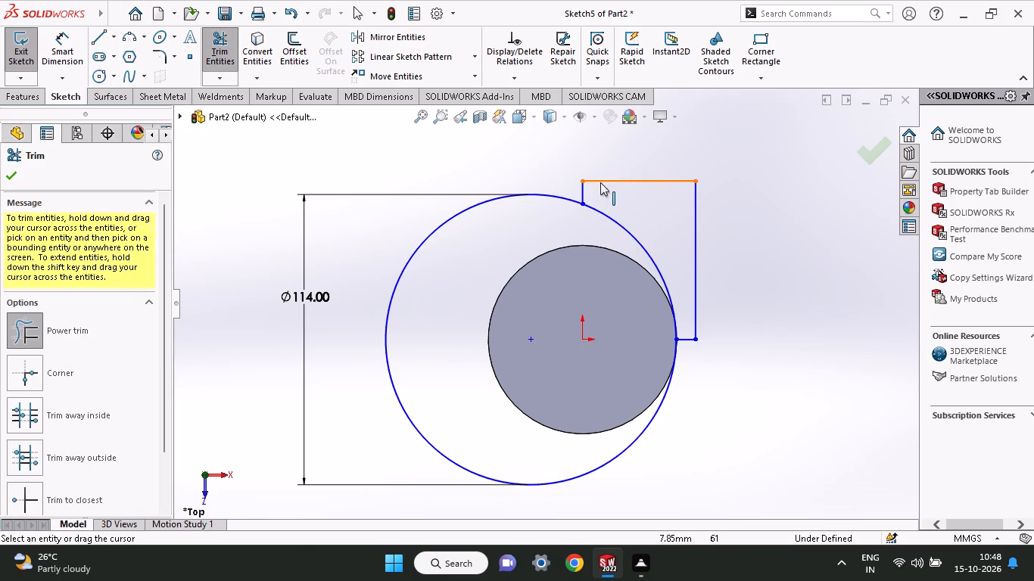
pyautogui.moveTo(558, 182); pyautogui.dragTo(569, 190)
pyautogui.moveTo(547, 178); pyautogui.dragTo(553, 218)
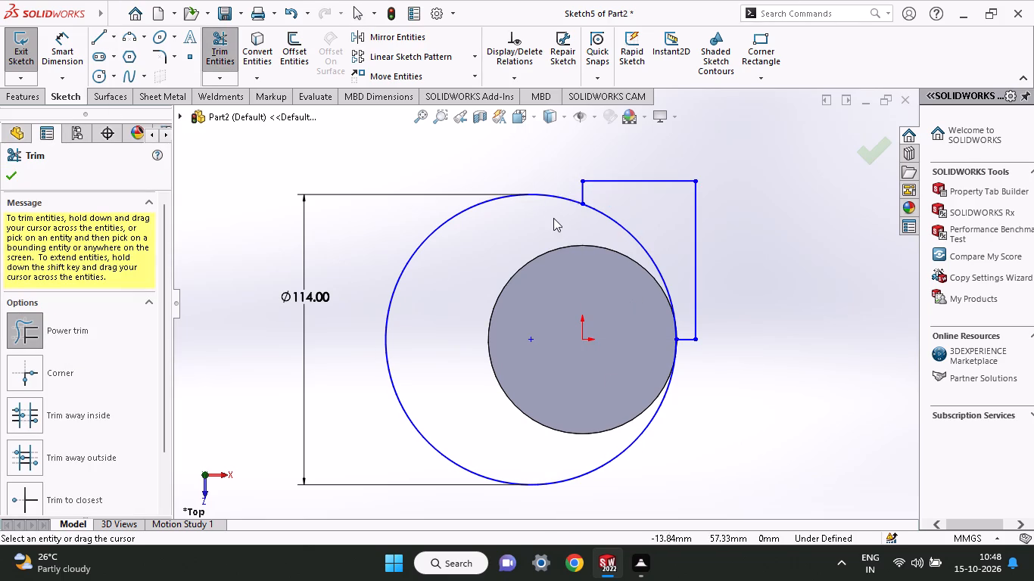
pyautogui.moveTo(553, 218); pyautogui.dragTo(554, 225)
pyautogui.moveTo(564, 196); pyautogui.dragTo(585, 188)
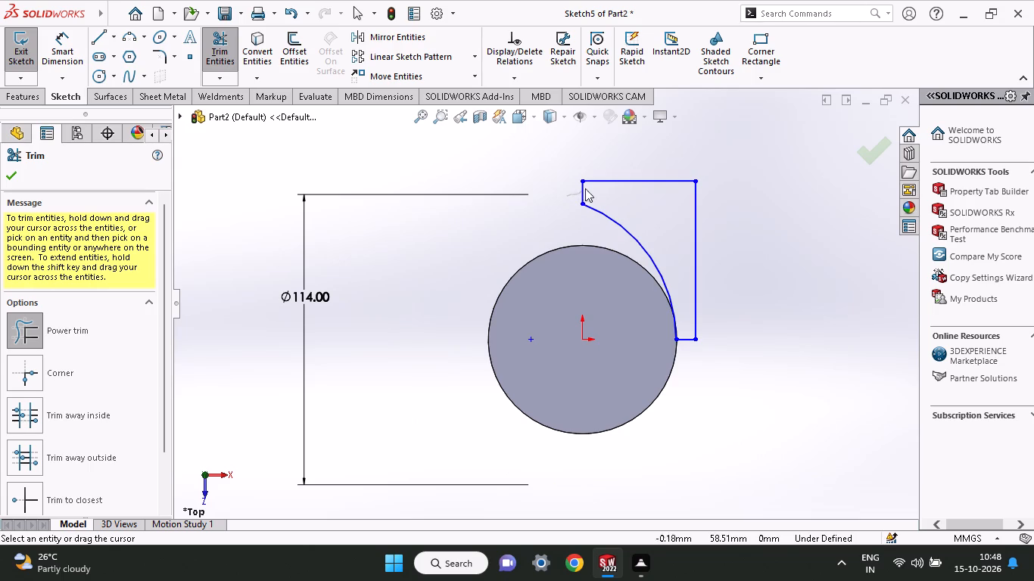
pyautogui.moveTo(585, 188); pyautogui.dragTo(693, 368)
pyautogui.moveTo(693, 363); pyautogui.dragTo(687, 318)
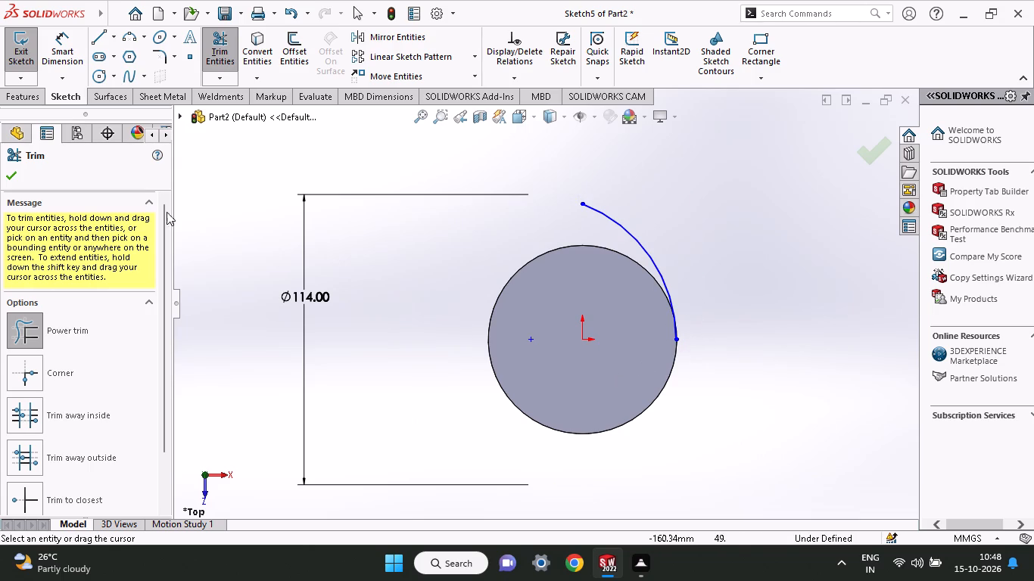
pyautogui.click(17, 180)
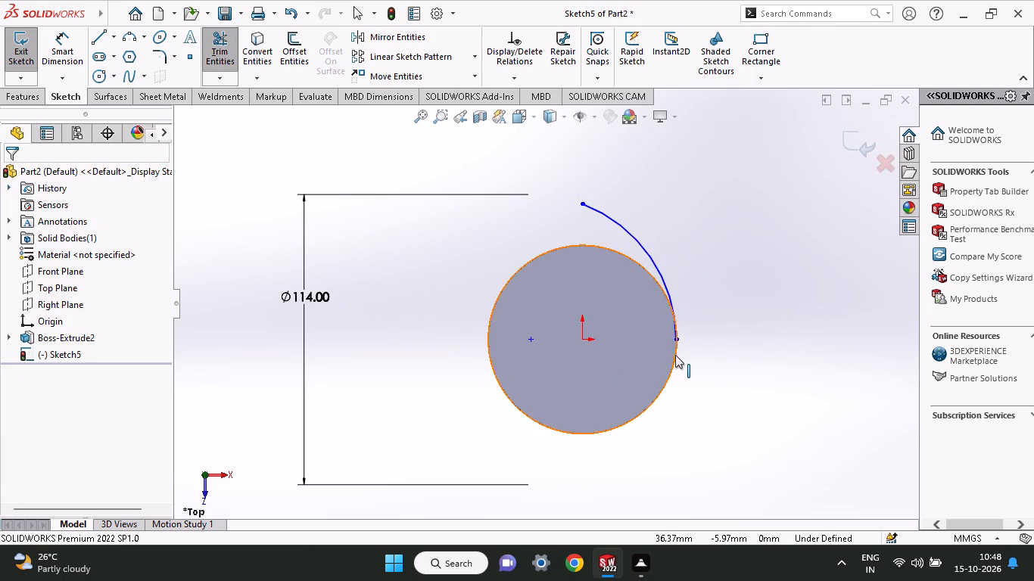
# Add a tangent relation between the arc and the cylinder's circular edge.
pyautogui.click(675, 355)
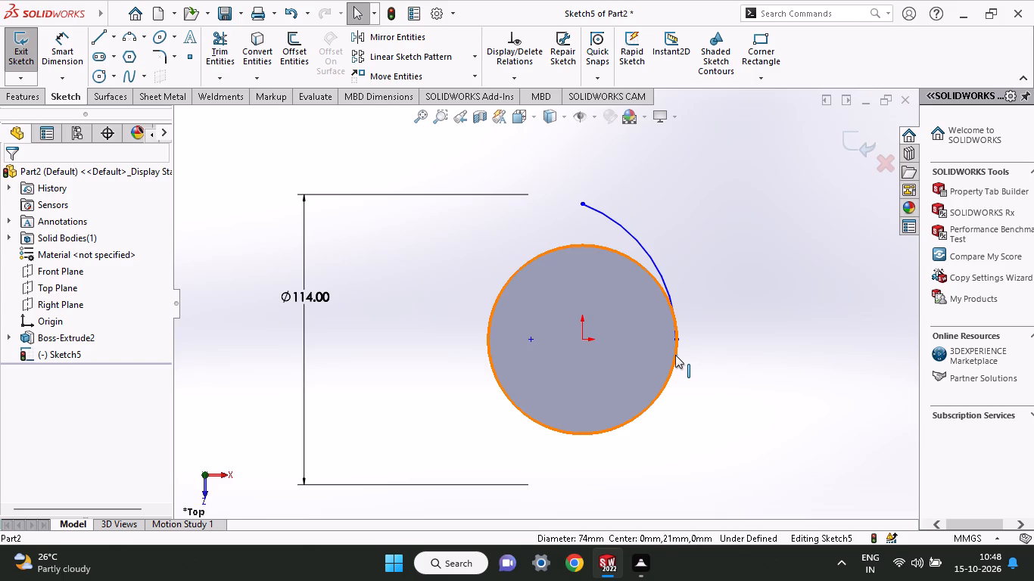
pyautogui.keyDown('shift'); pyautogui.click(674, 311); pyautogui.keyUp('shift')
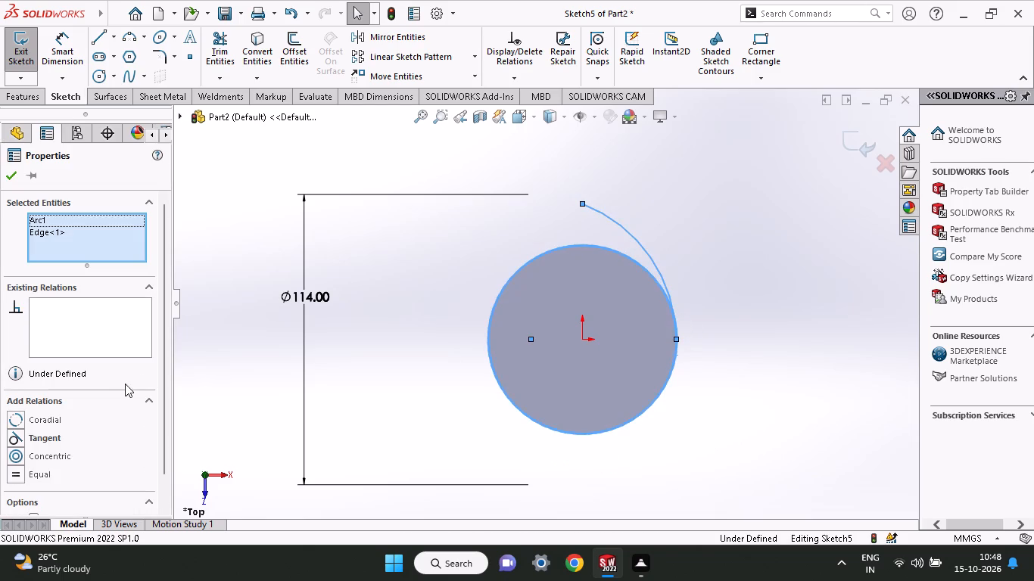
pyautogui.click(43, 443)
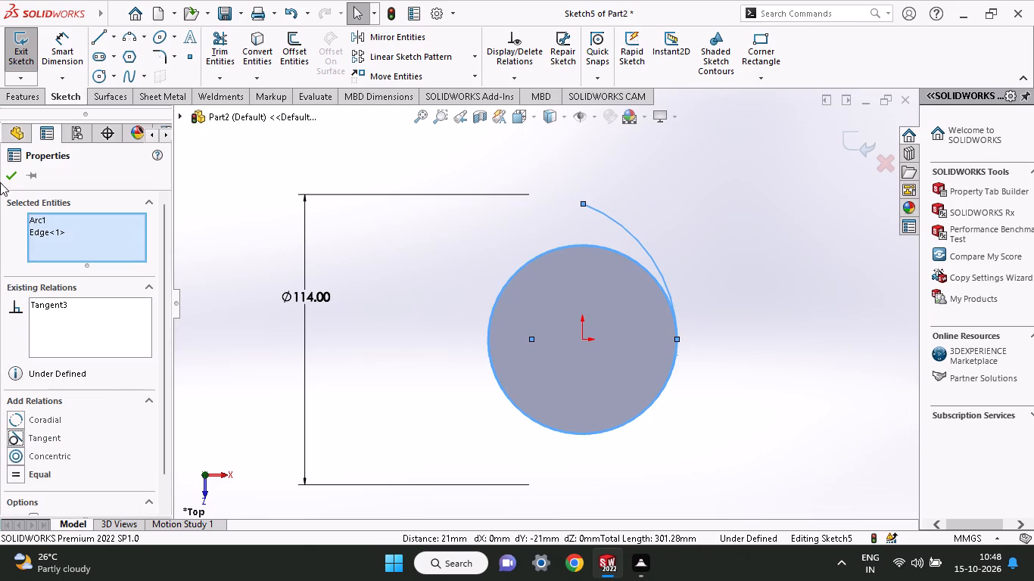
pyautogui.click(8, 176)
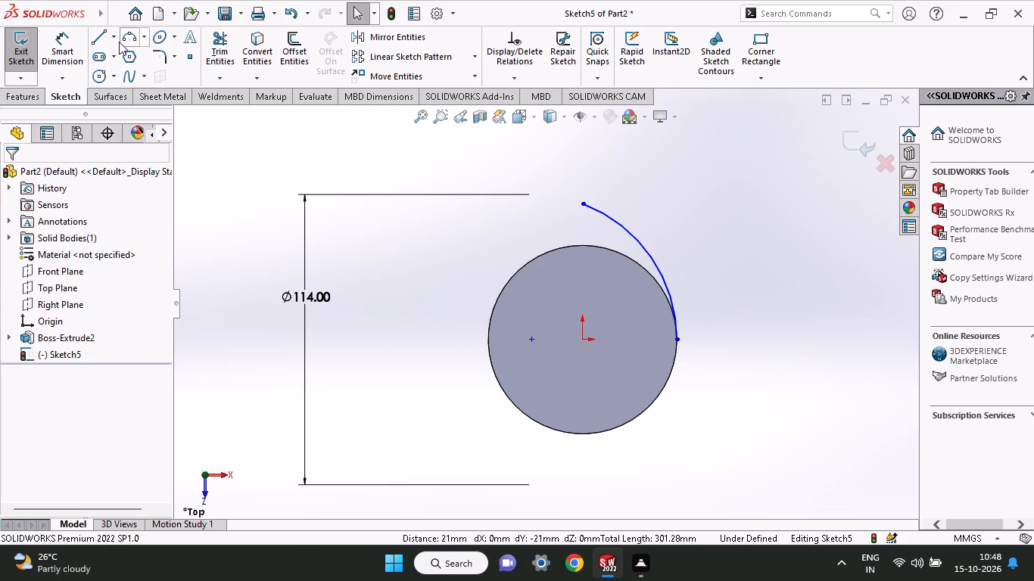
# Sketch a horizontal line about 32 mm long from the arc's upper endpoint, extending away from the arc.
pyautogui.click(98, 39)
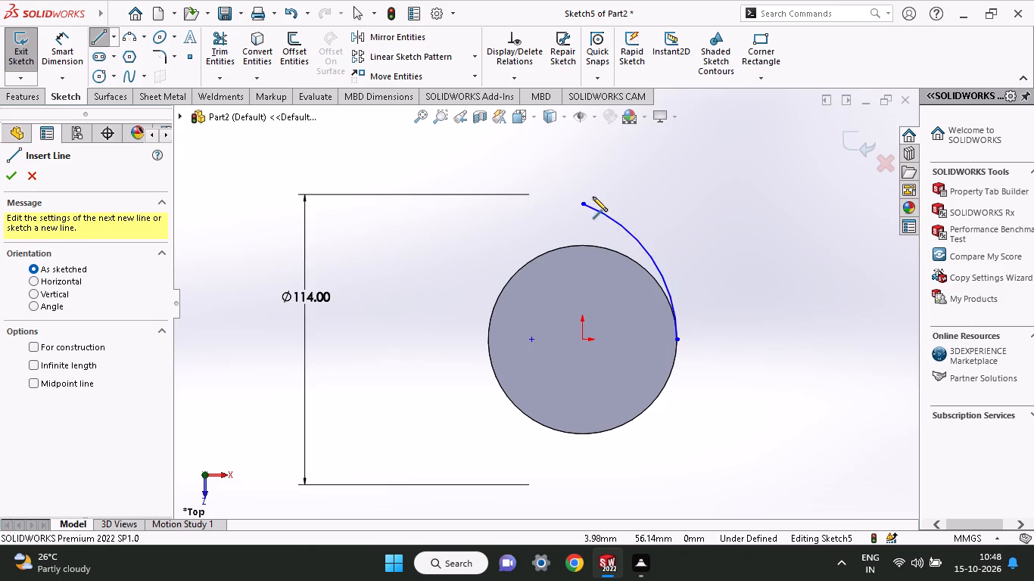
pyautogui.click(584, 205)
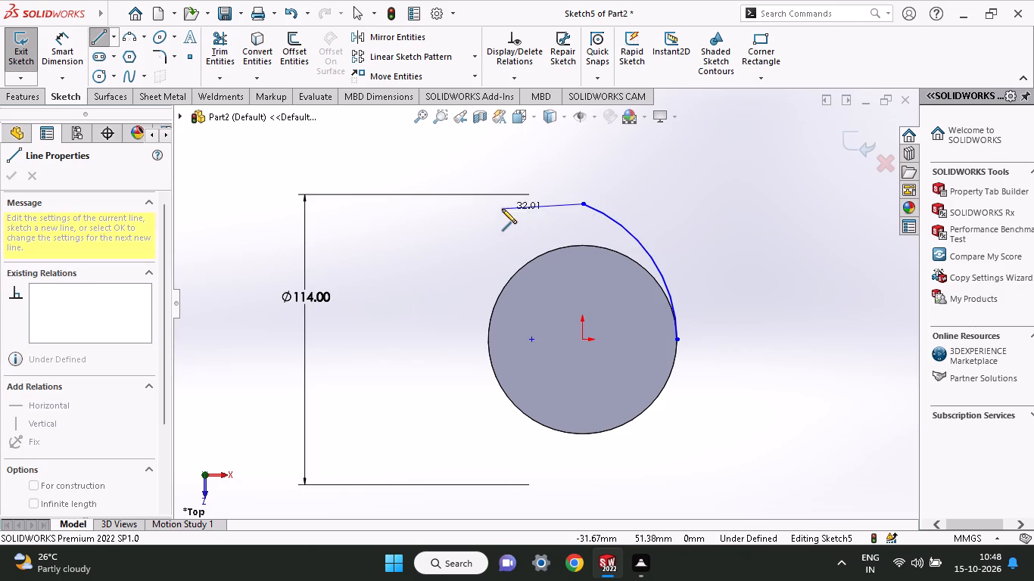
pyautogui.click(500, 203)
pyautogui.rightClick(586, 174)
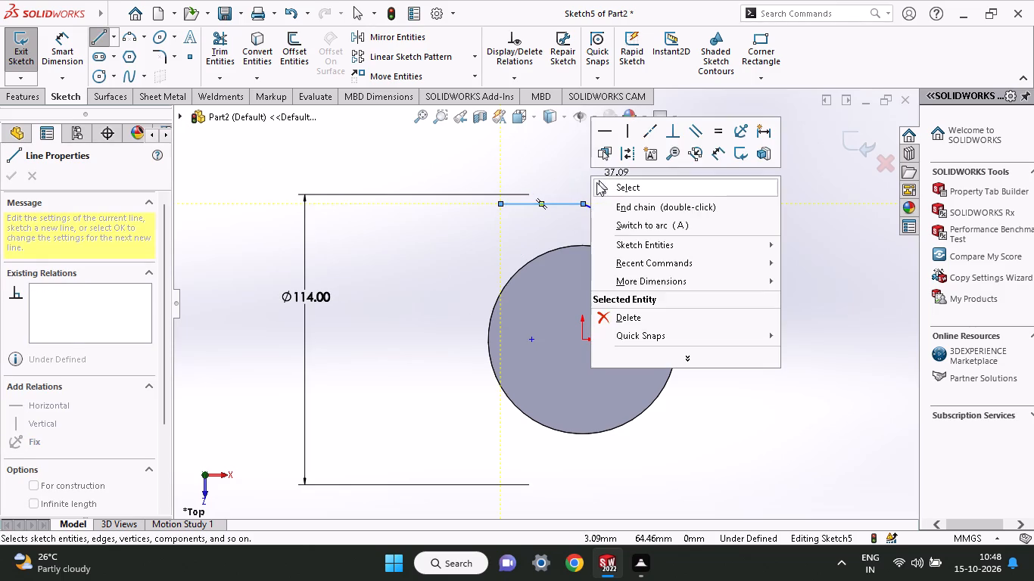
pyautogui.click(600, 185)
# Make the horizontal line and the arc tangent at their shared endpoint.
pyautogui.click(584, 201)
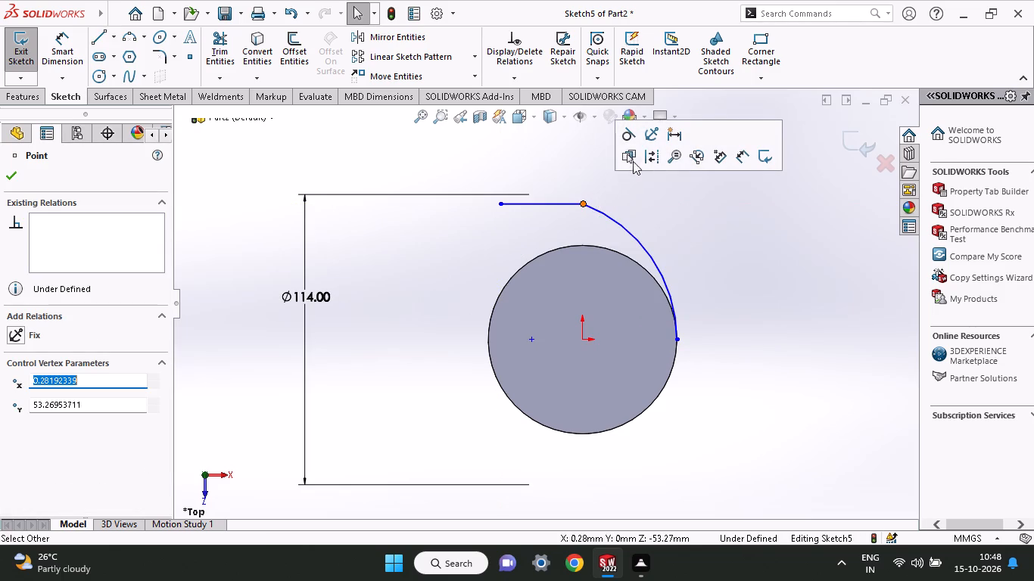
pyautogui.click(634, 135)
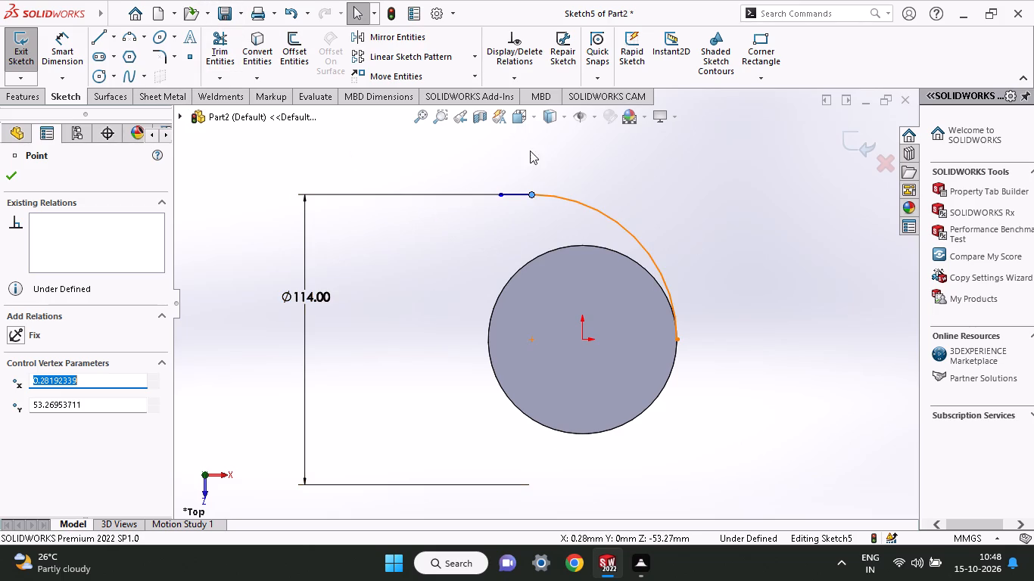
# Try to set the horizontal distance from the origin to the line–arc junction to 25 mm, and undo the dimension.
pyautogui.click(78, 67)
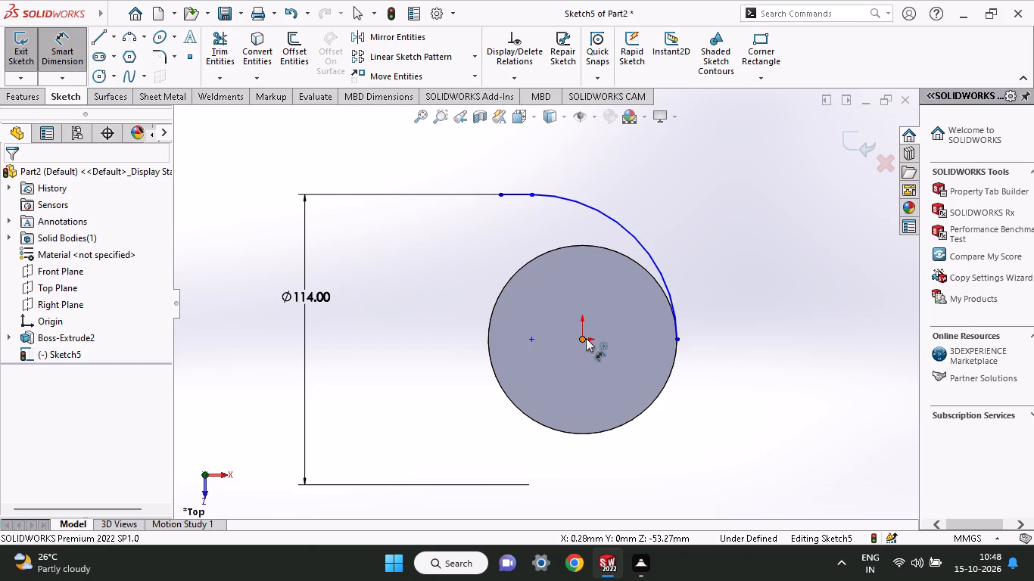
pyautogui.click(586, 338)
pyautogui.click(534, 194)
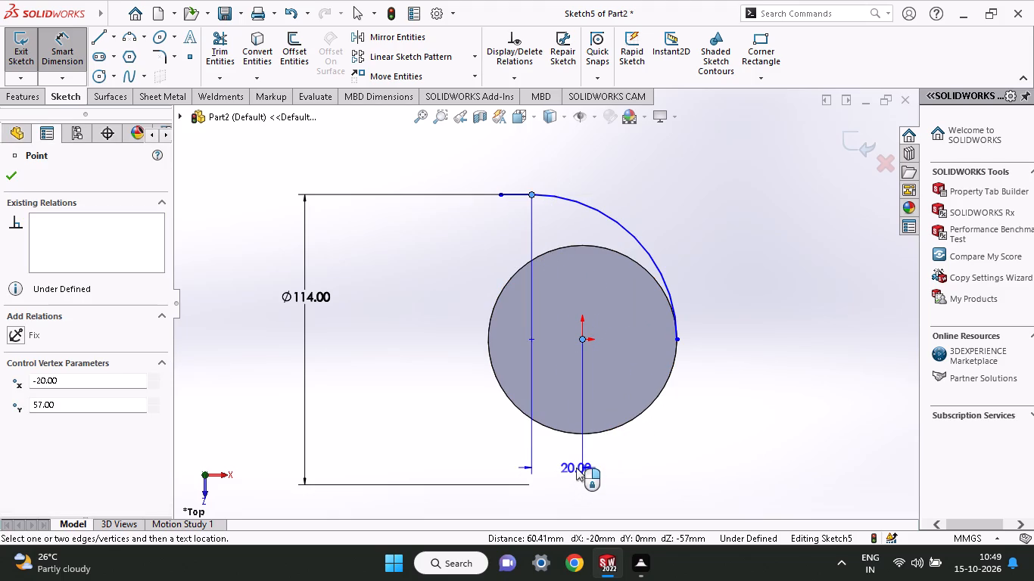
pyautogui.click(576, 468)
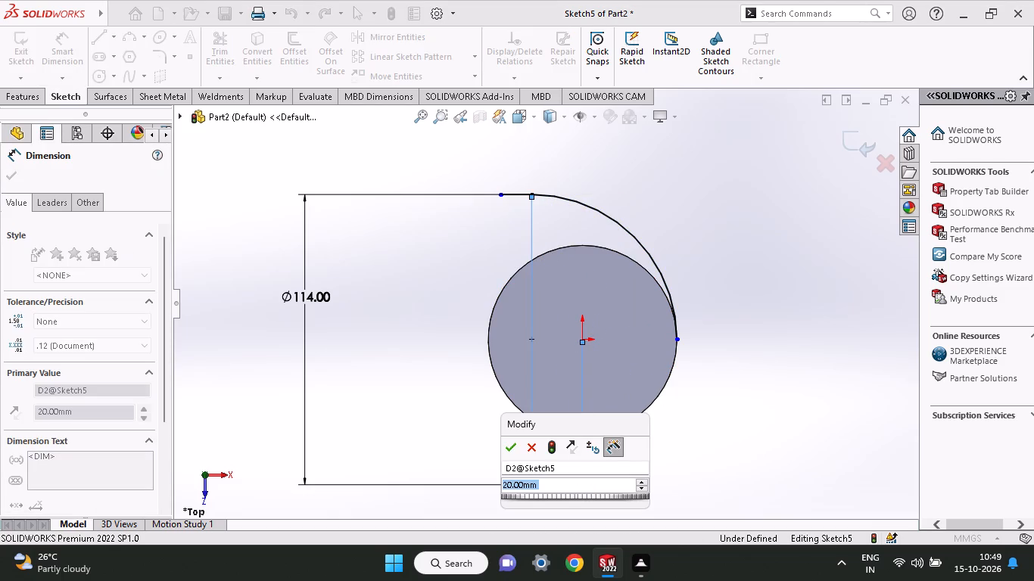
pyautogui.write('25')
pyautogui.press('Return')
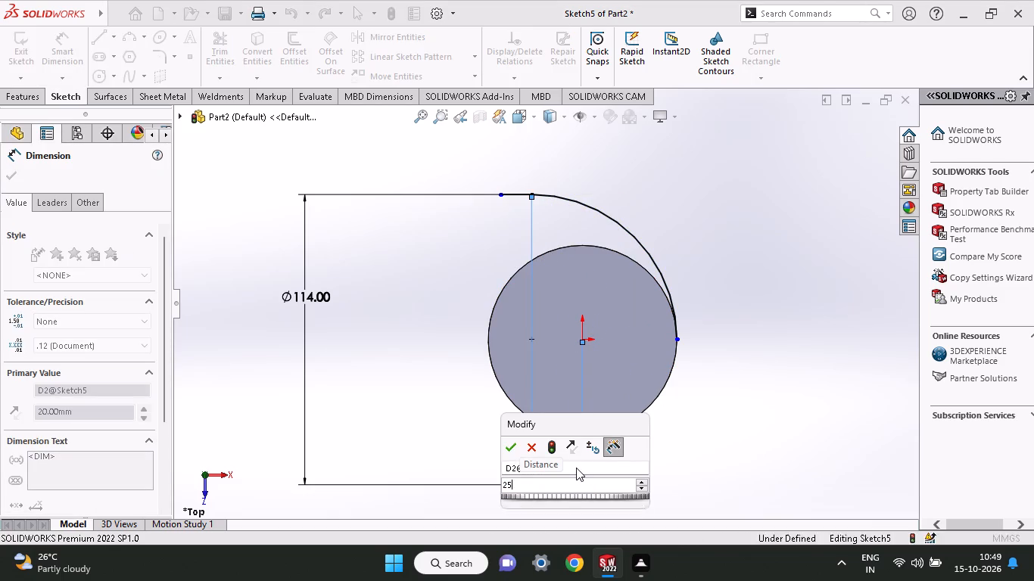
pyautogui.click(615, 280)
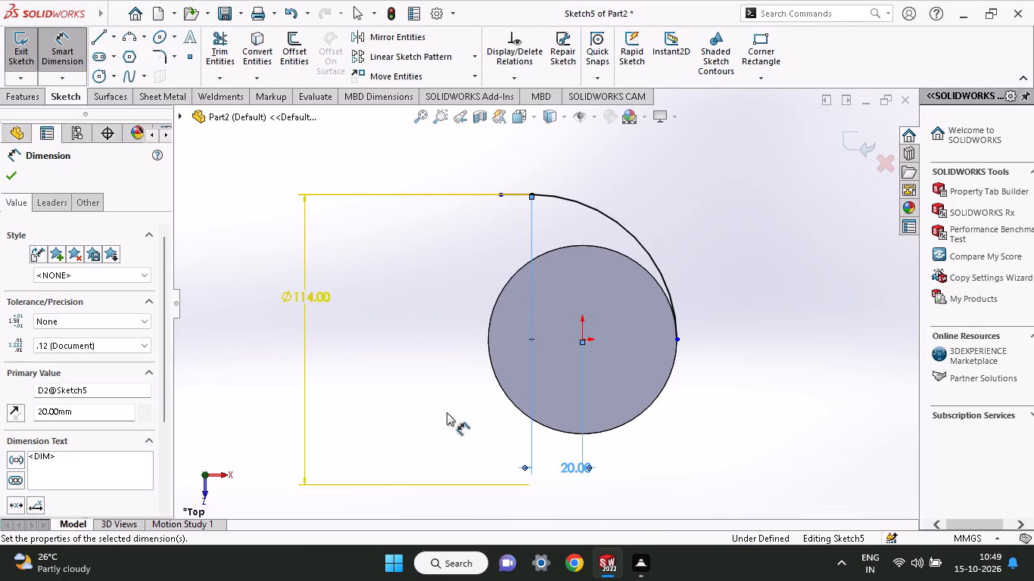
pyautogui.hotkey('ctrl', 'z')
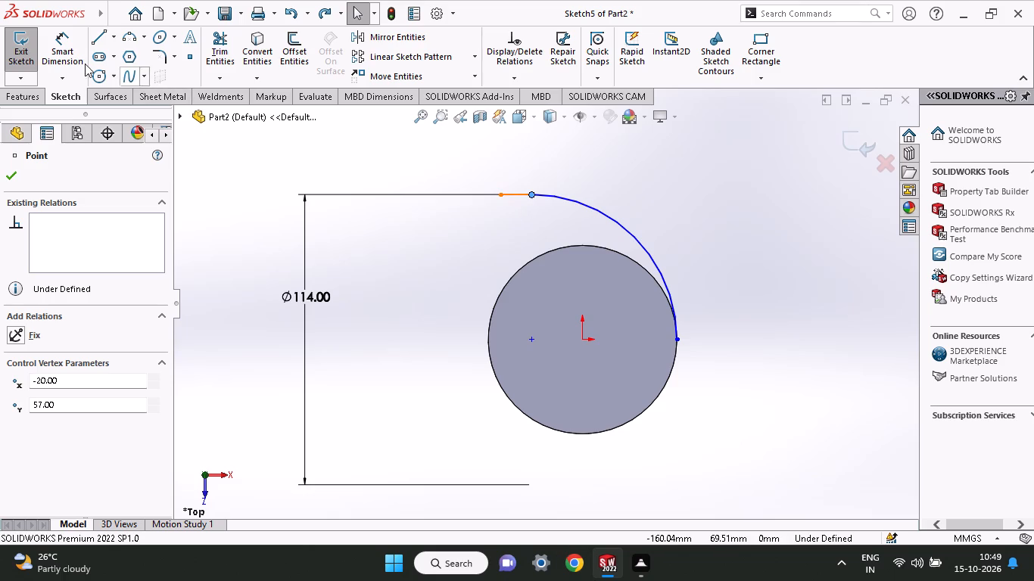
# Trim away the existing arc and horizontal line beside the cylinder and exit the emptied sketch.
pyautogui.click(226, 58)
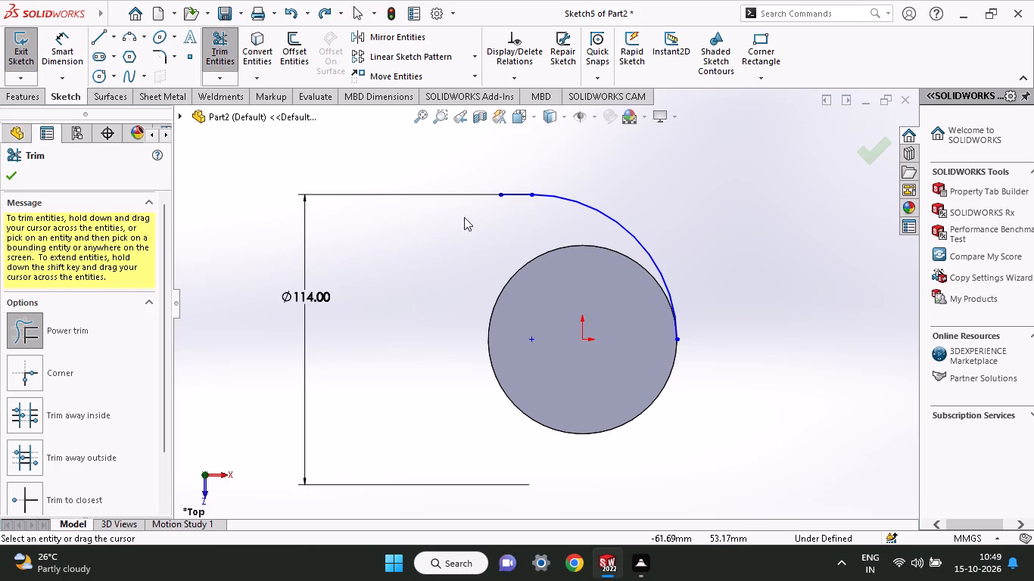
pyautogui.moveTo(493, 225); pyautogui.dragTo(573, 213)
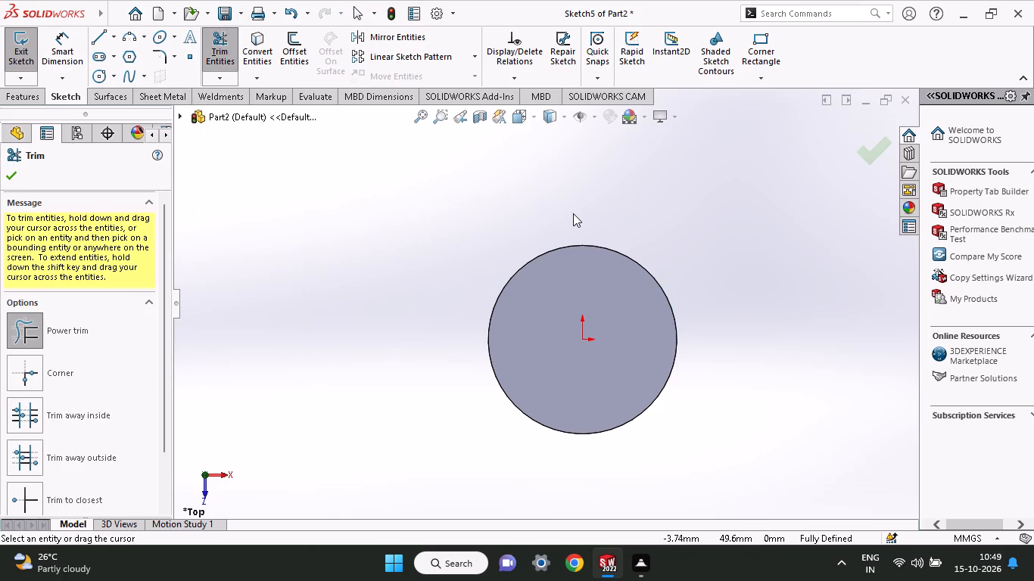
pyautogui.rightClick(224, 216)
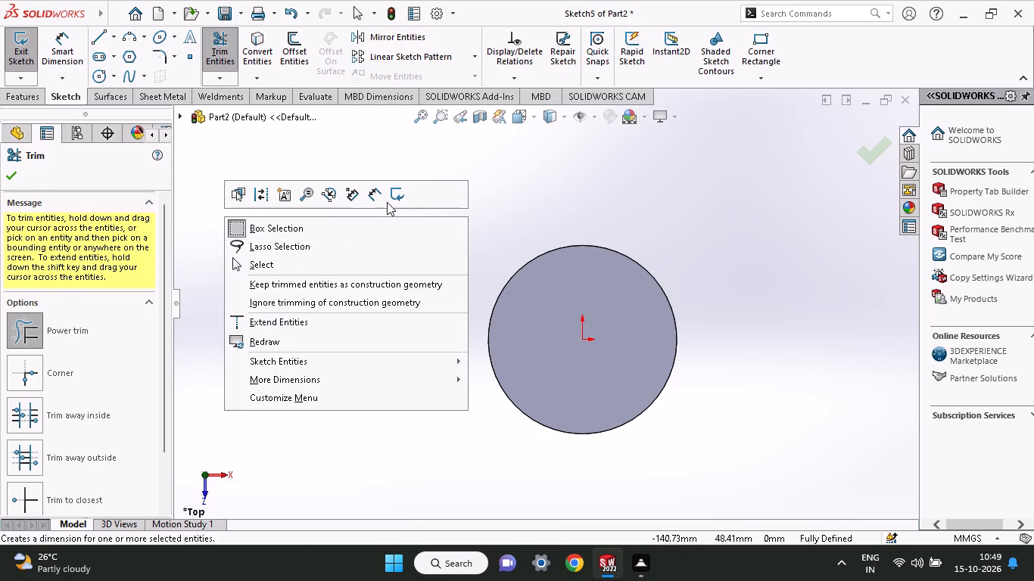
pyautogui.click(388, 200)
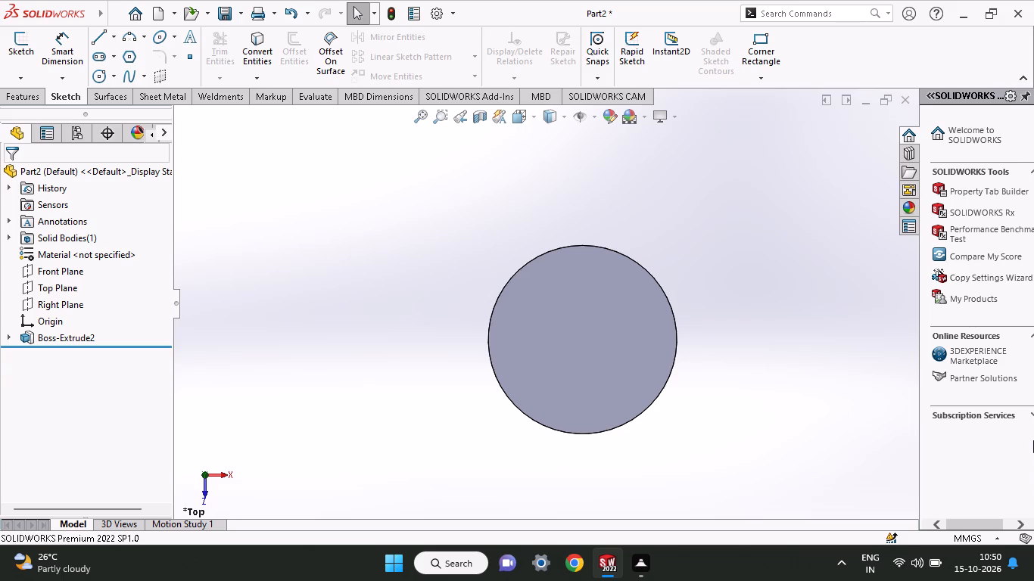
# Start a sketch on the Top Plane and draw a circle of about 63 mm radius, centred horizontally level with the origin on its negative X side.
pyautogui.click(55, 285)
pyautogui.click(64, 268)
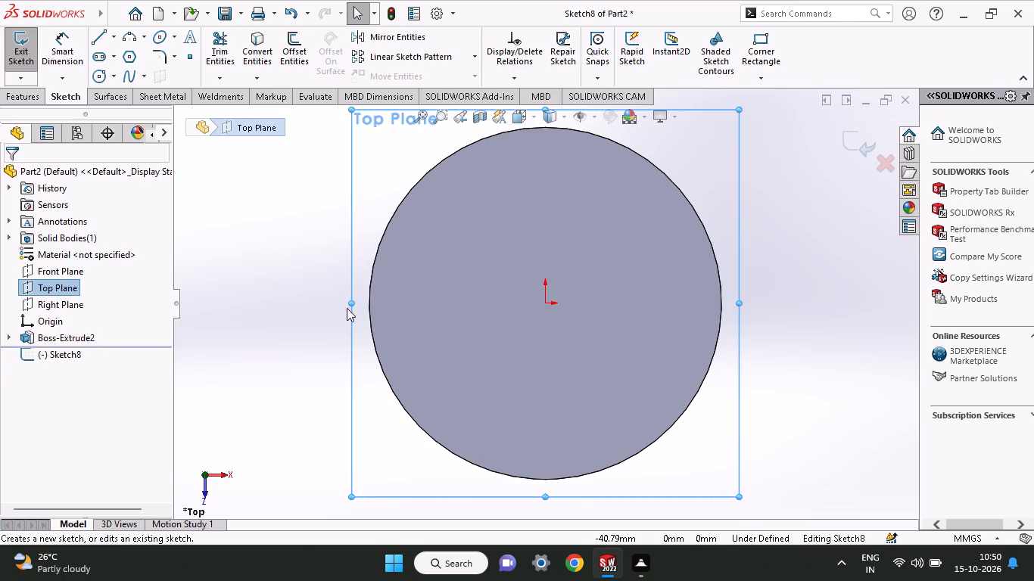
pyautogui.keyDown('ctrl'); pyautogui.scroll(4, 528, 246); pyautogui.keyUp('ctrl')
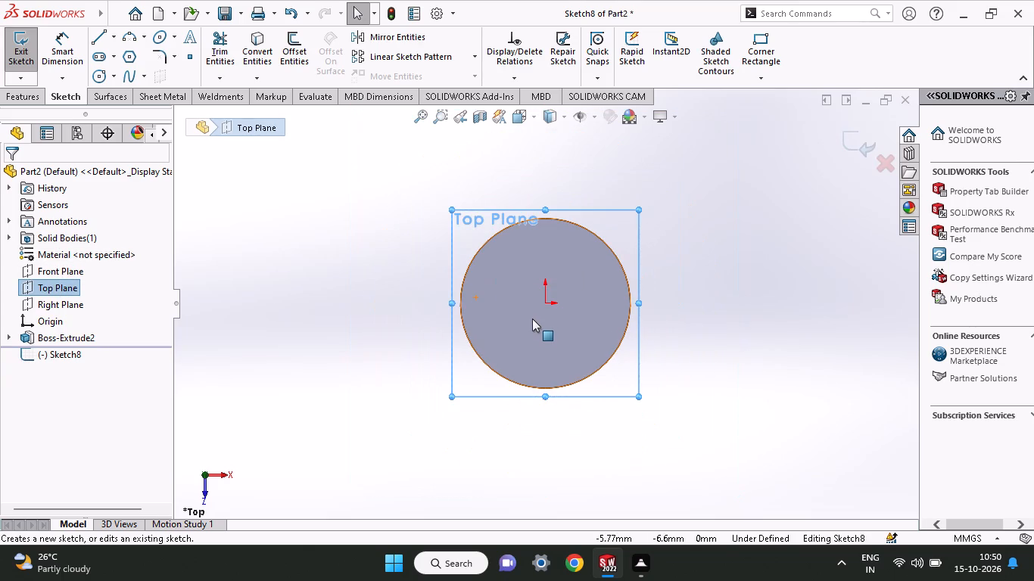
pyautogui.click(106, 80)
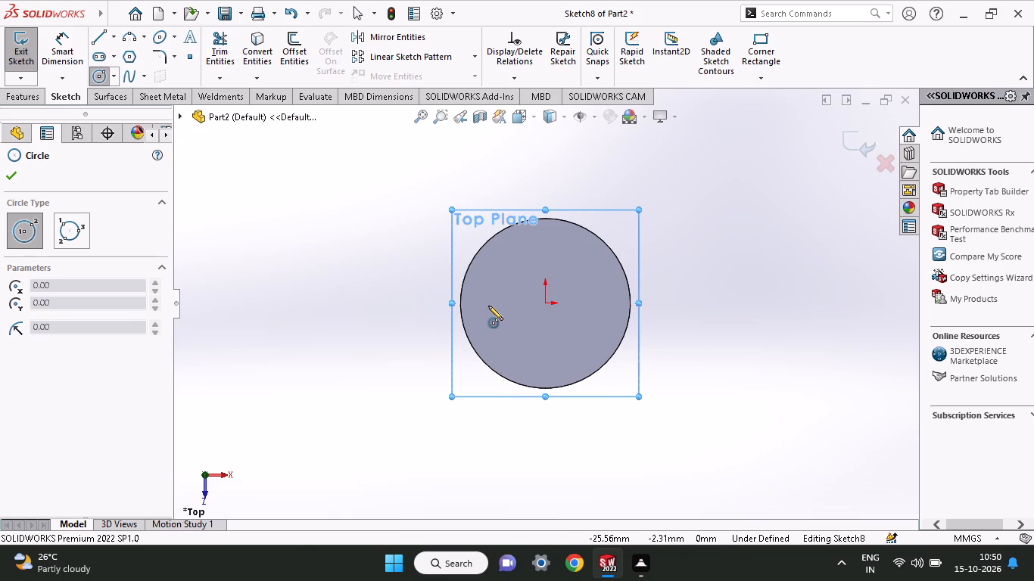
pyautogui.click(489, 306)
pyautogui.click(605, 390)
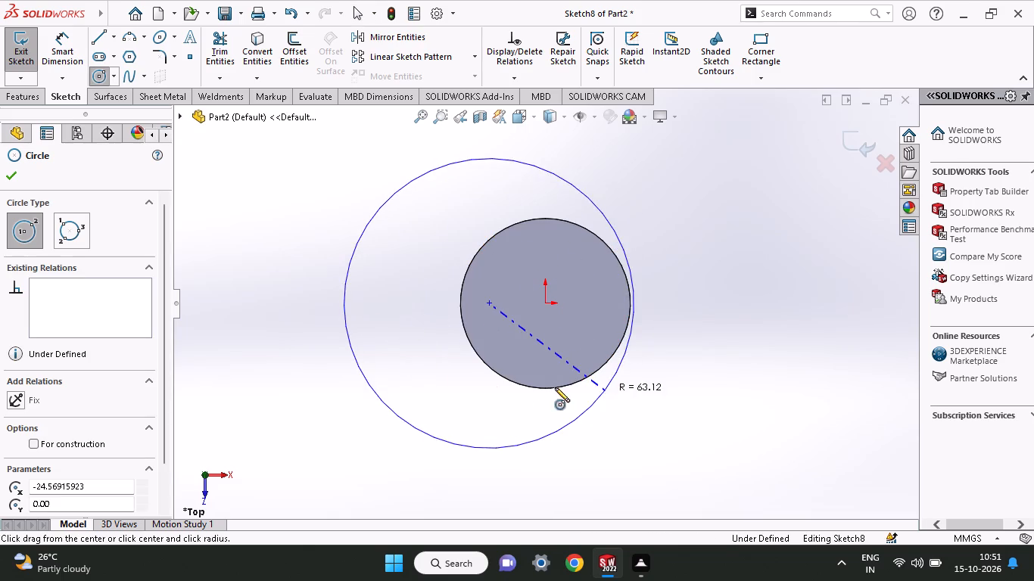
# Dimension the sketched circle's diameter as 57+57 mm.
pyautogui.click(71, 51)
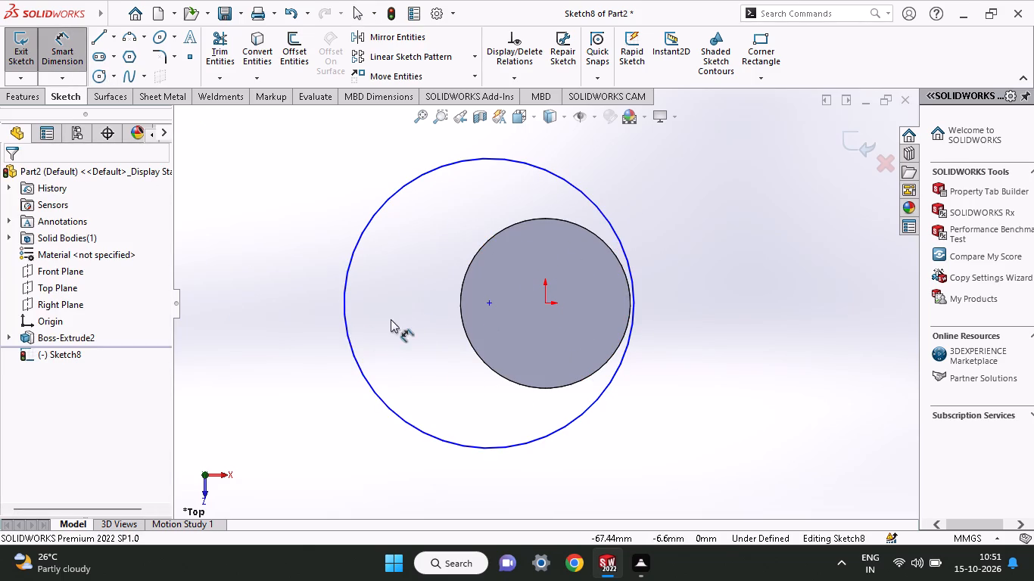
pyautogui.click(346, 336)
pyautogui.moveTo(317, 362); pyautogui.dragTo(319, 369)
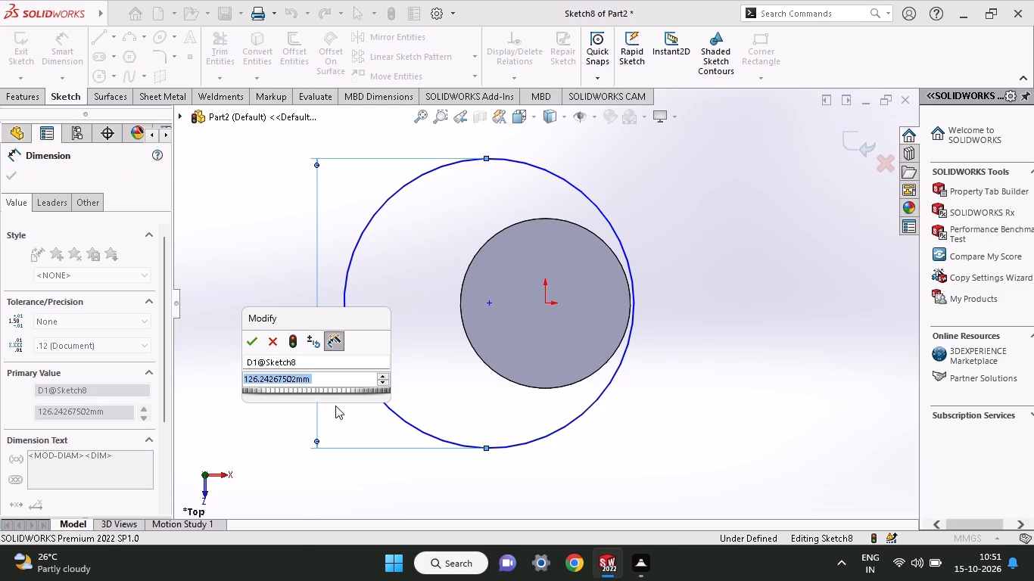
pyautogui.write('57')
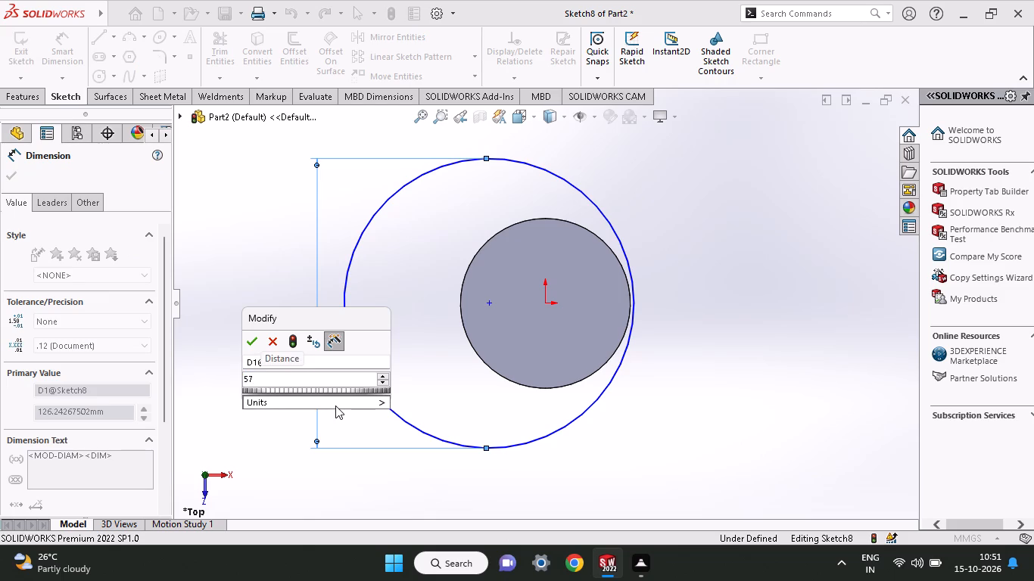
pyautogui.hotkey('shift', '+')
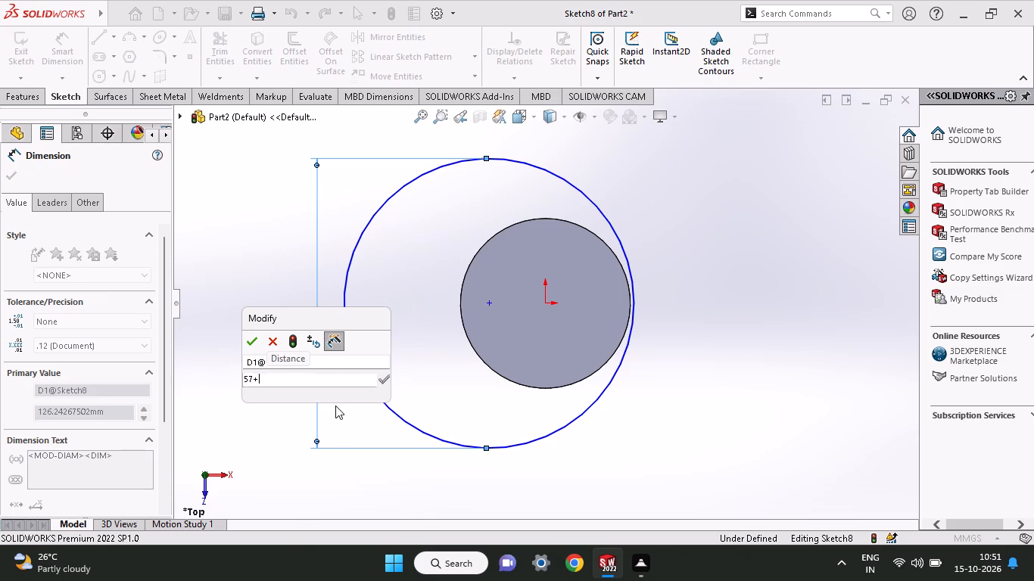
pyautogui.write('57')
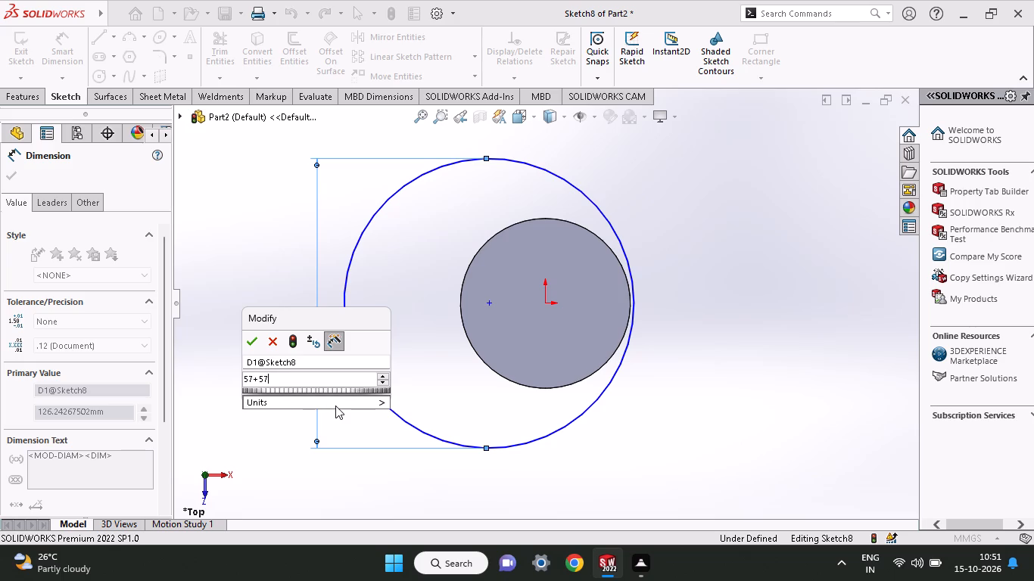
pyautogui.press('Return')
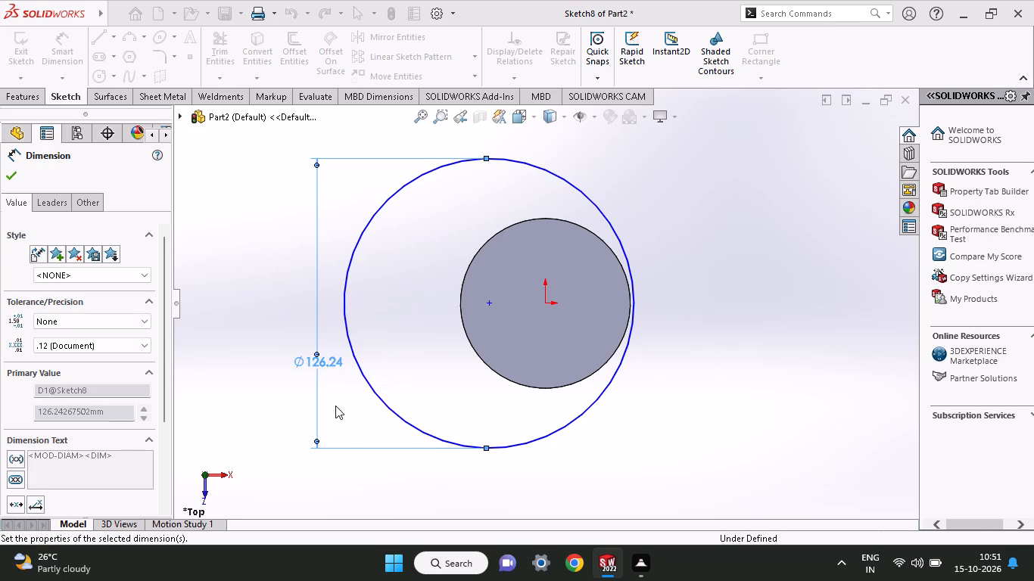
pyautogui.click(5, 174)
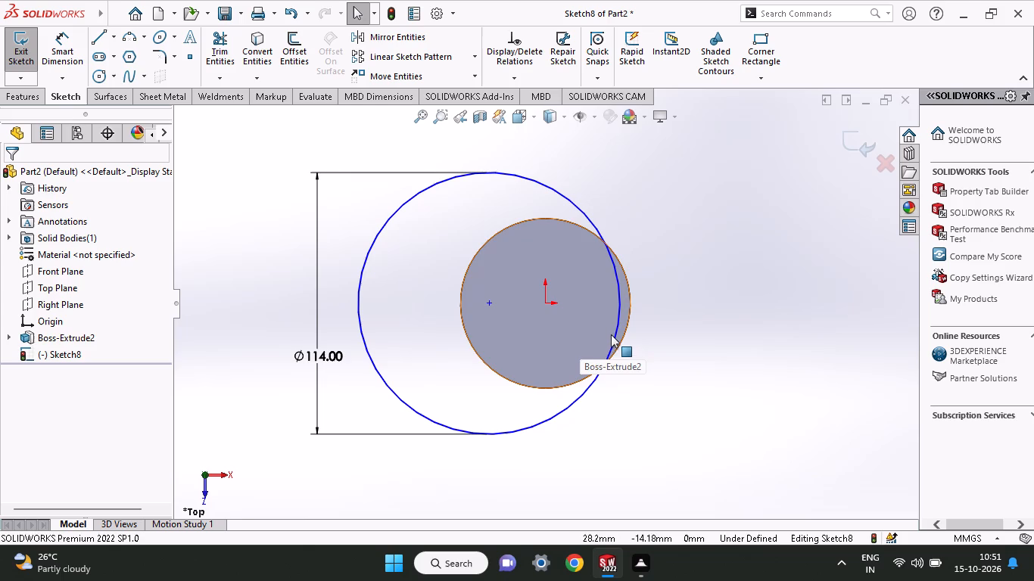
# Add a tangent relation between the sketched circle and the cylinder's circular edge.
pyautogui.keyDown('shift'); pyautogui.click(611, 334); pyautogui.keyUp('shift')
pyautogui.click(604, 407)
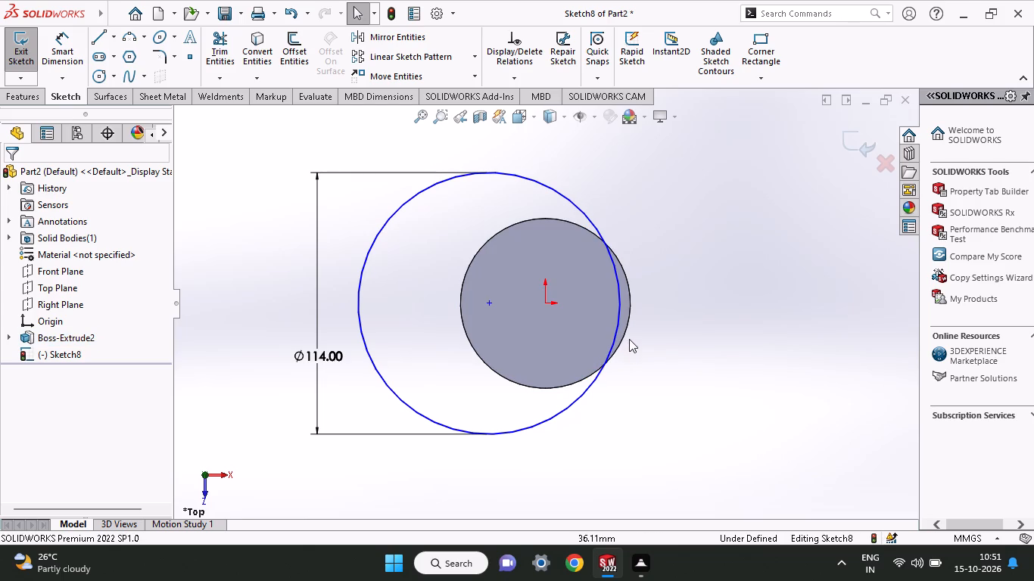
pyautogui.keyDown('shift'); pyautogui.click(628, 324); pyautogui.keyUp('shift')
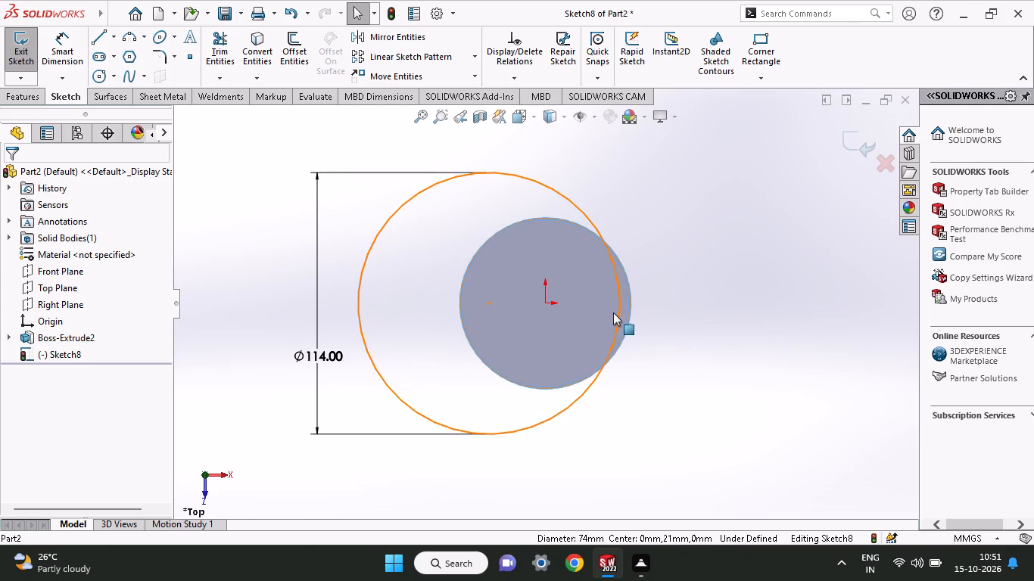
pyautogui.keyDown('shift'); pyautogui.click(616, 322); pyautogui.keyUp('shift')
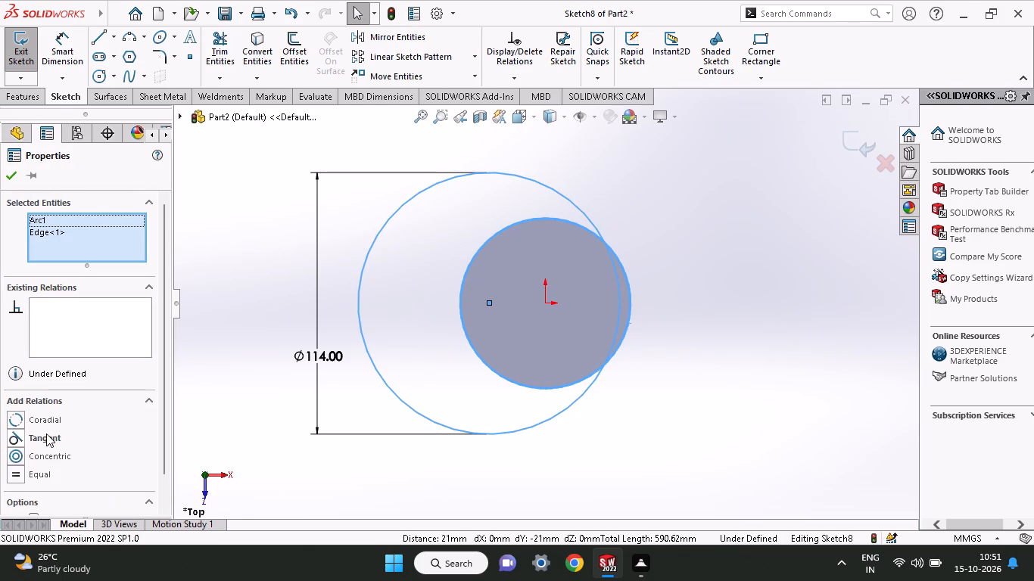
pyautogui.click(46, 433)
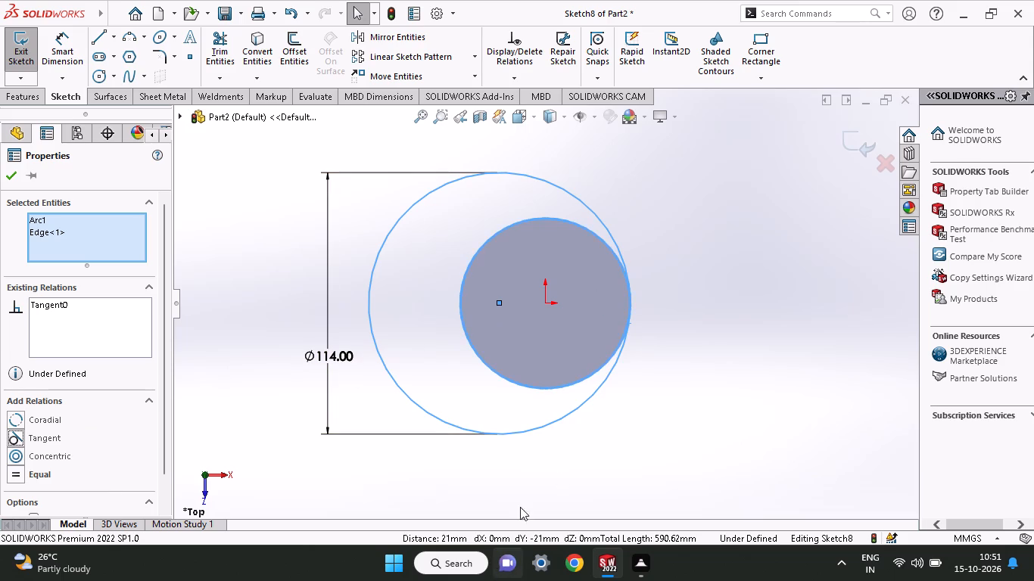
# Sketch a corner rectangle about 42 by 61 mm from the origin, spanning the circle's upper section on the positive X side.
pyautogui.click(767, 55)
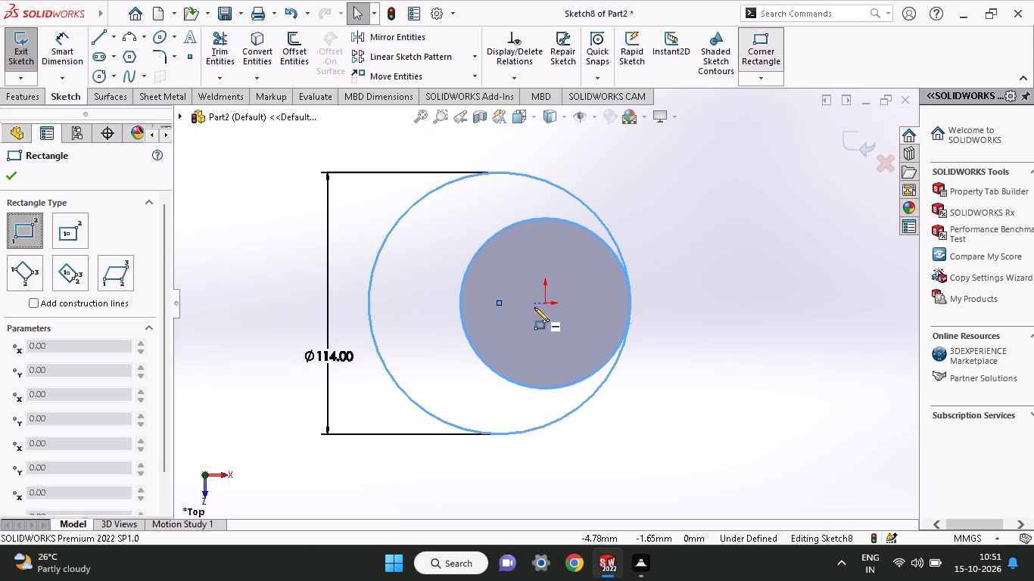
pyautogui.click(543, 307)
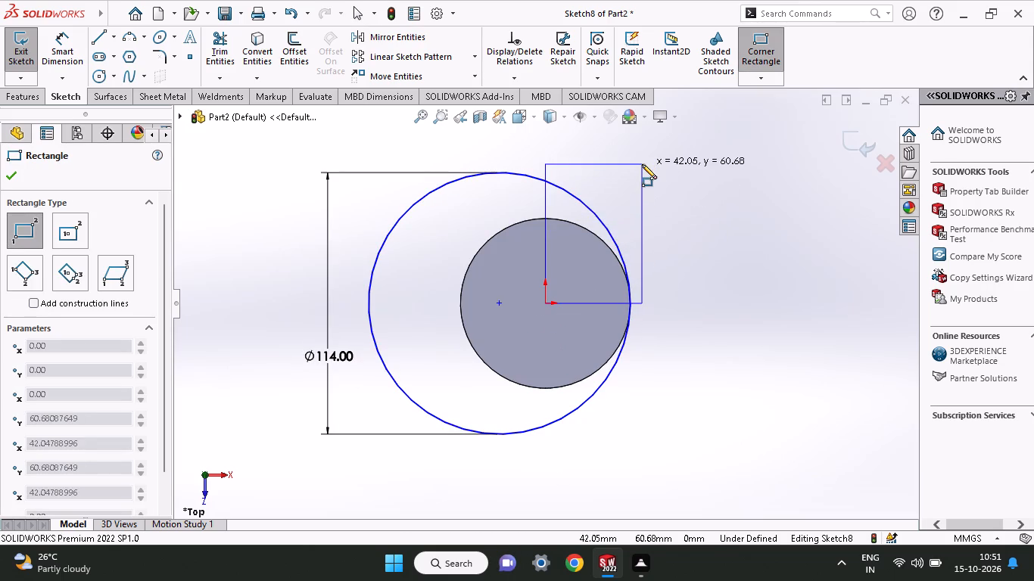
pyautogui.click(642, 164)
pyautogui.rightClick(705, 213)
pyautogui.click(738, 229)
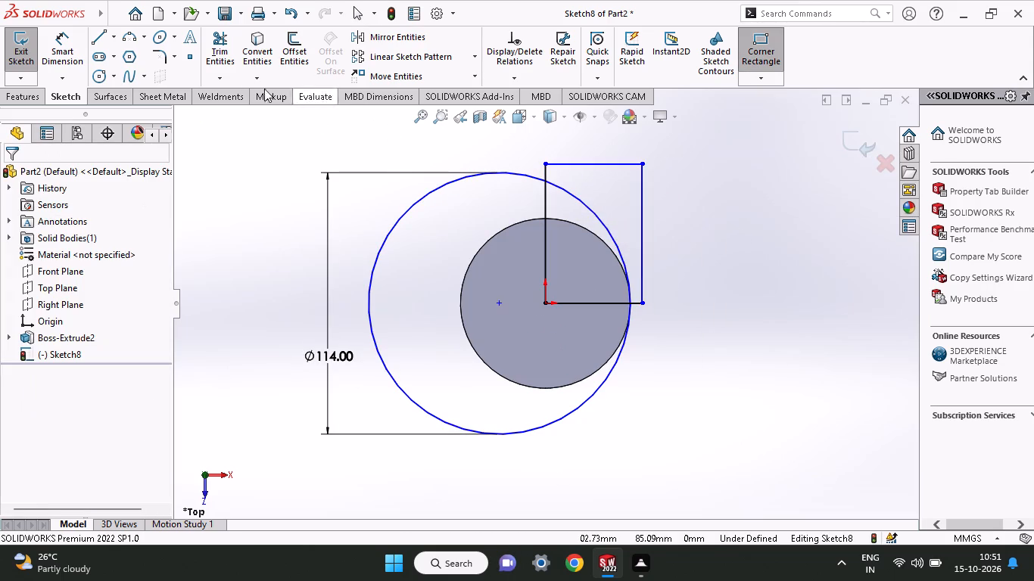
# Trim away the rectangle and the rest of the circle, keeping only the arc from the tangent point to above the origin.
pyautogui.click(225, 57)
pyautogui.moveTo(403, 187); pyautogui.dragTo(460, 265)
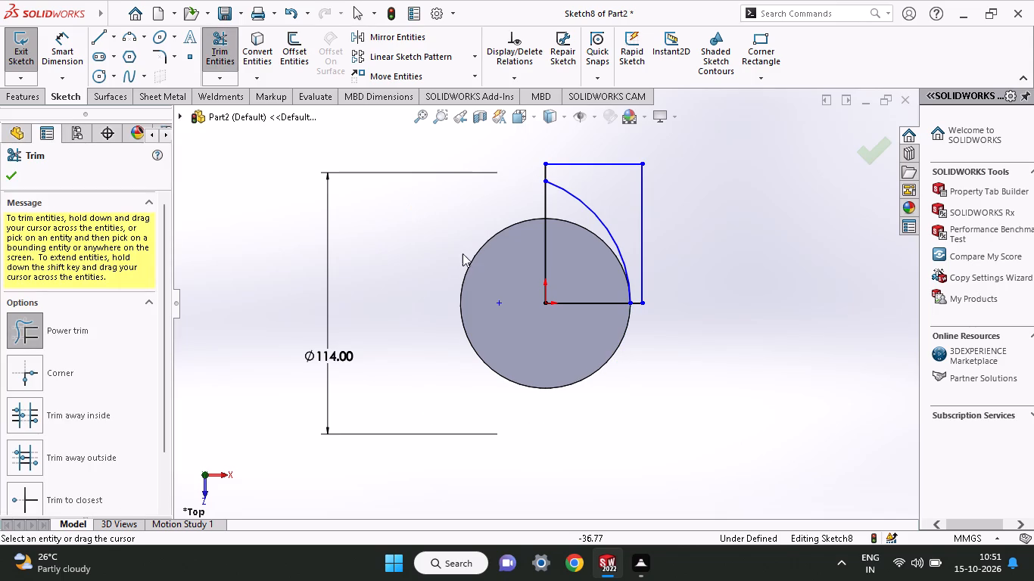
pyautogui.moveTo(532, 191); pyautogui.dragTo(554, 197)
pyautogui.moveTo(578, 272); pyautogui.dragTo(592, 313)
pyautogui.moveTo(644, 313); pyautogui.dragTo(640, 301)
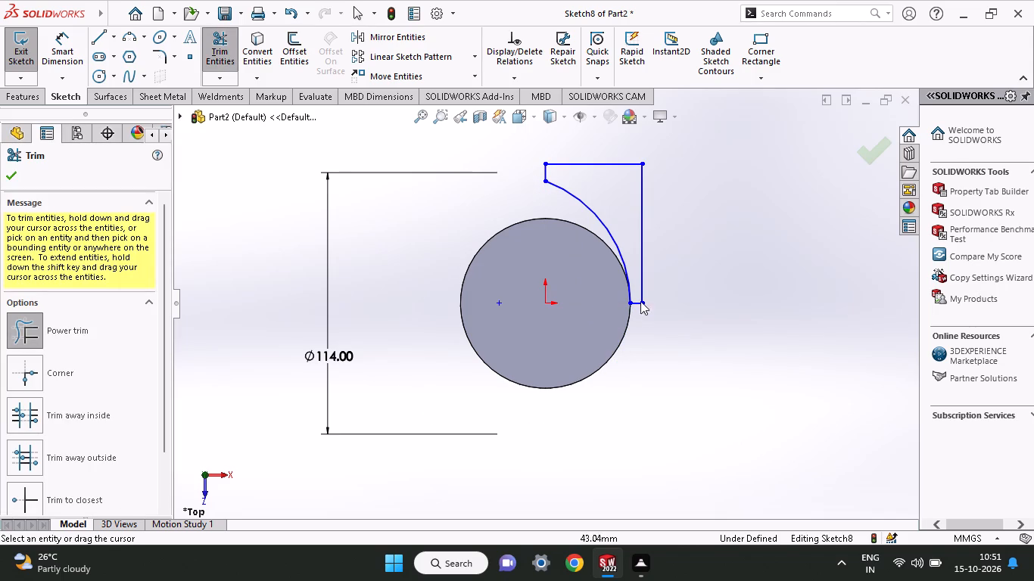
pyautogui.moveTo(640, 301); pyautogui.dragTo(603, 160)
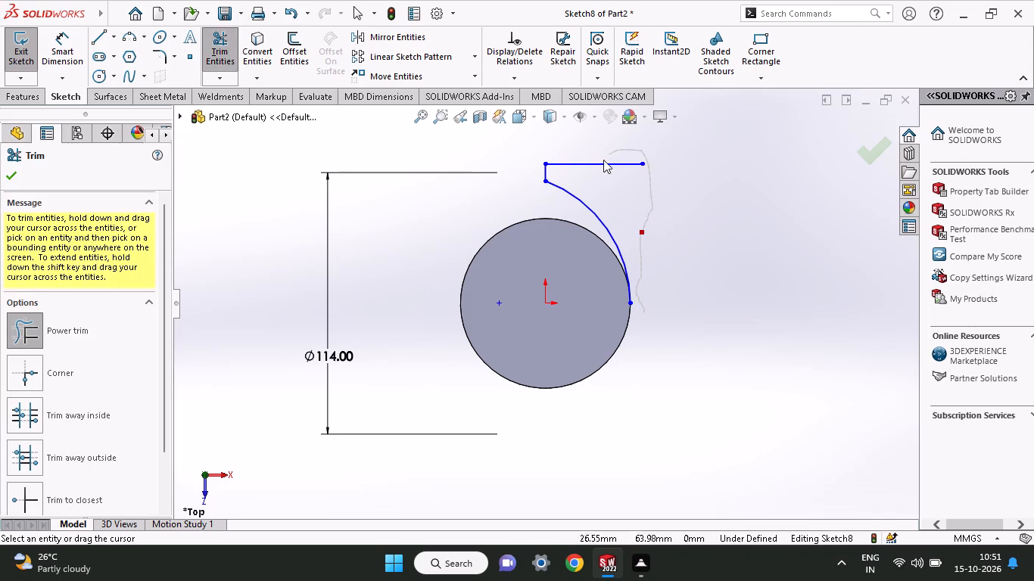
pyautogui.moveTo(603, 160); pyautogui.dragTo(511, 179)
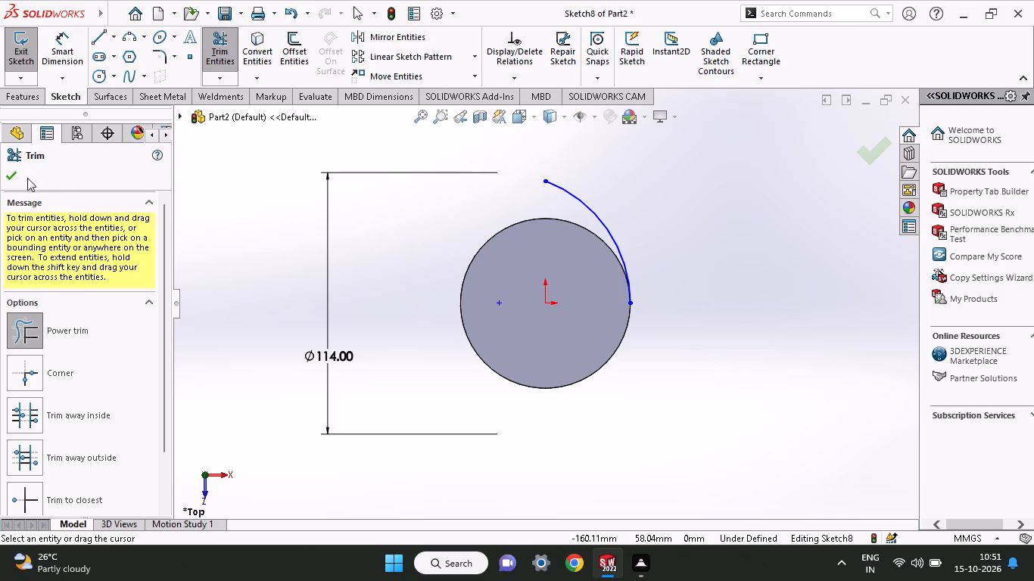
pyautogui.click(9, 179)
# Sketch a horizontal line about 13 mm long from the arc's upper endpoint, heading away from the arc.
pyautogui.click(97, 35)
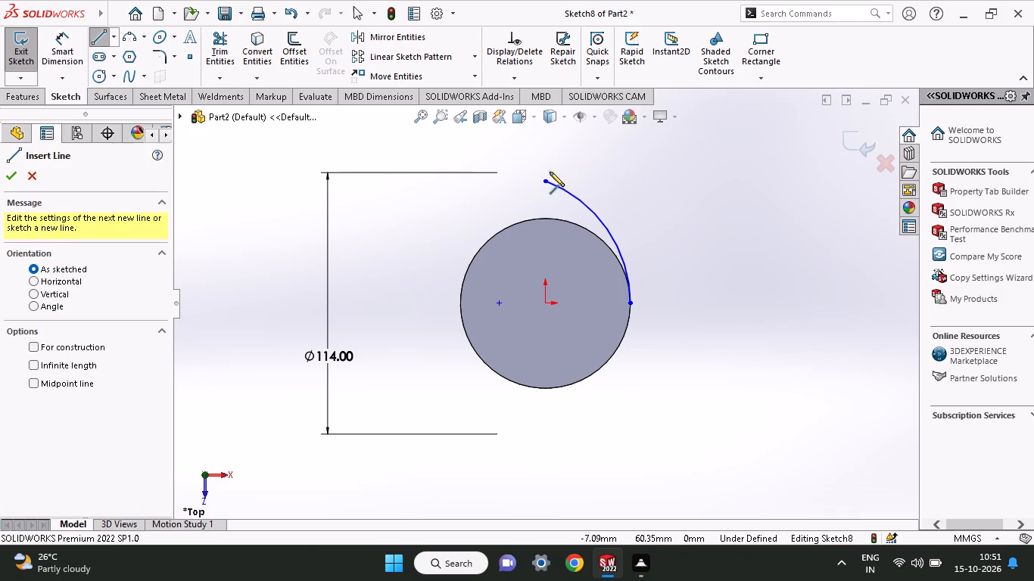
pyautogui.click(545, 180)
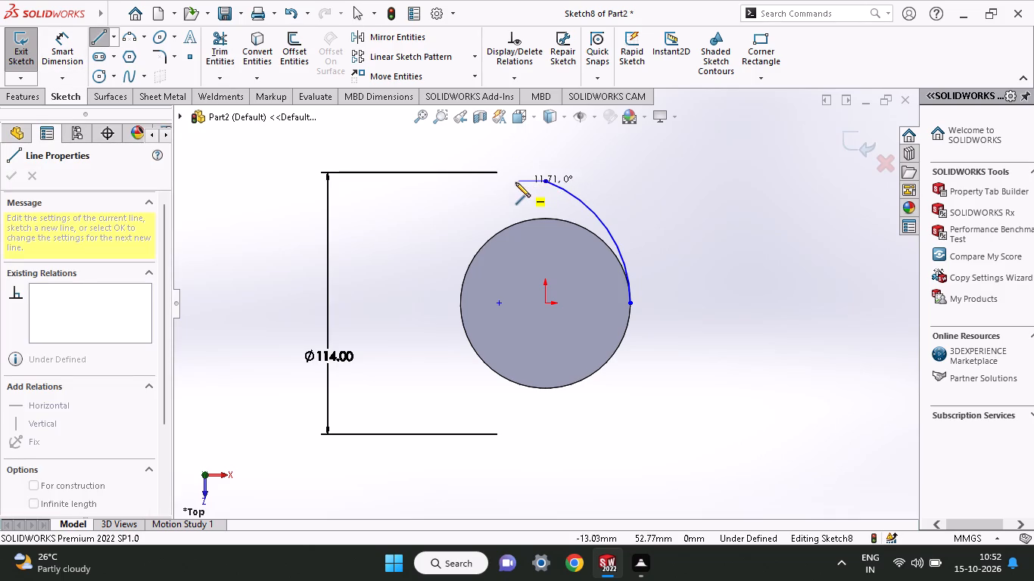
pyautogui.click(515, 182)
pyautogui.rightClick(537, 160)
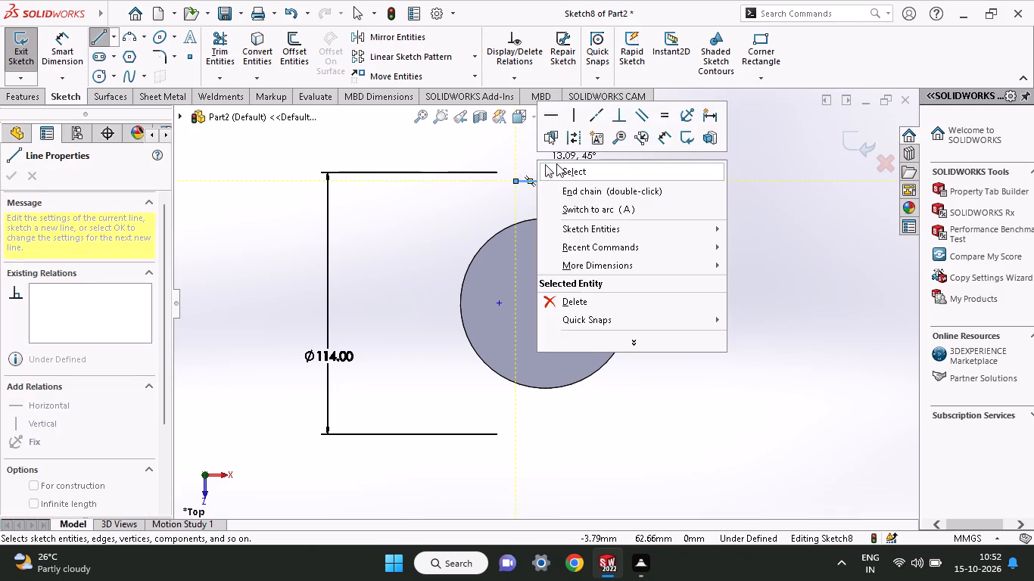
pyautogui.click(556, 163)
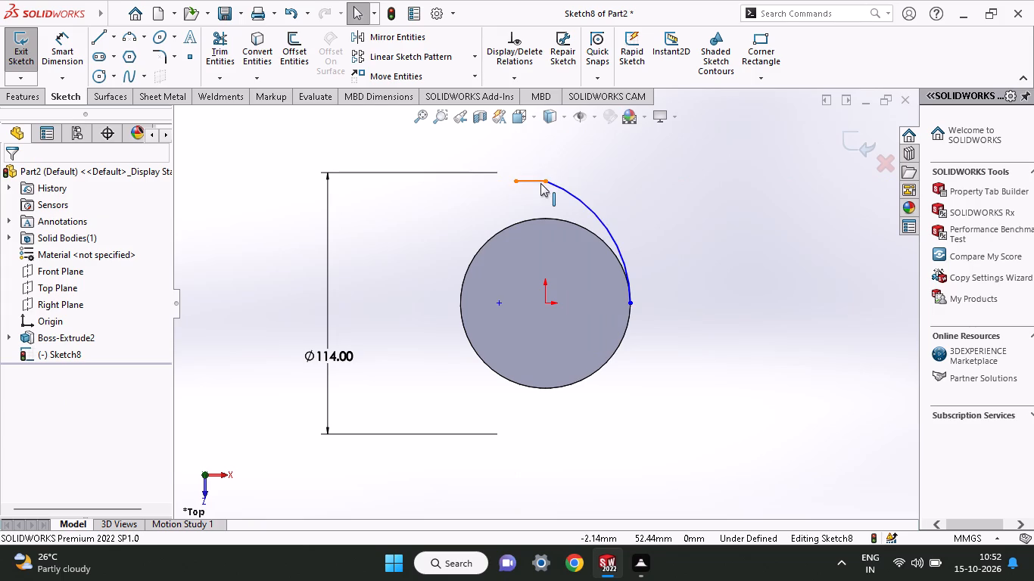
# Make the arc and the horizontal line tangent at their shared endpoint.
pyautogui.click(541, 183)
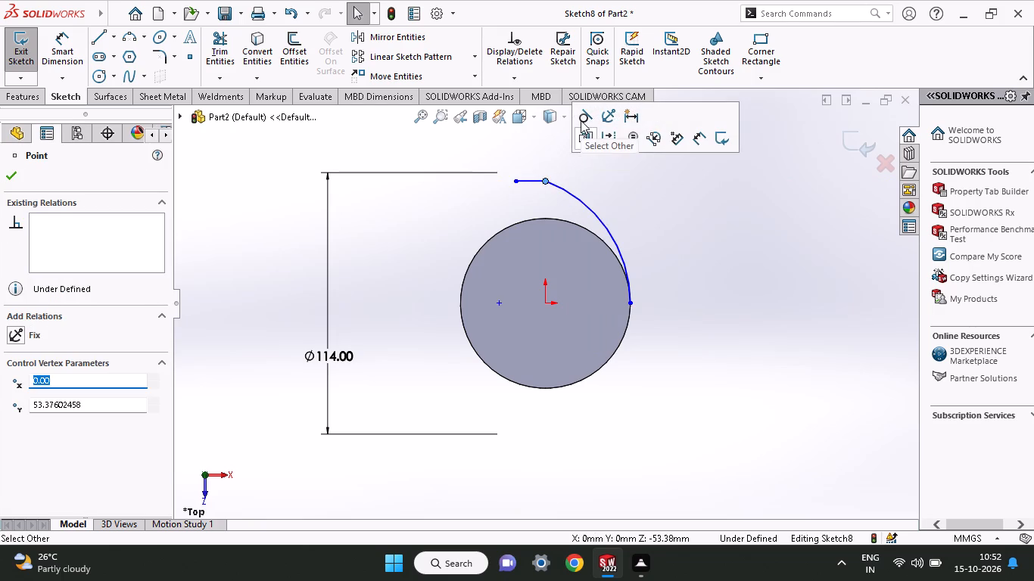
pyautogui.click(581, 120)
pyautogui.click(6, 184)
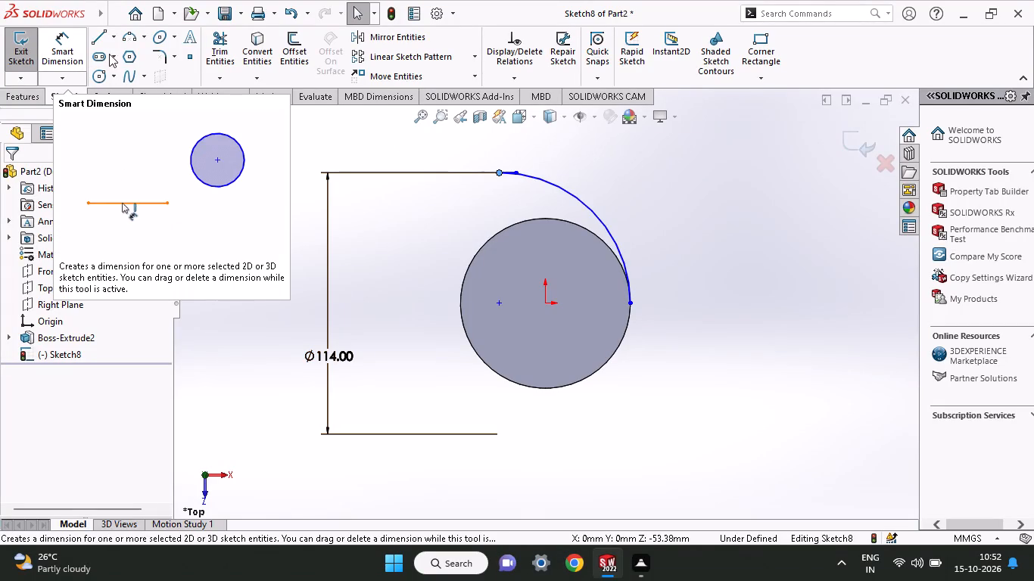
# Exit the finished arc-and-line path sketch.
pyautogui.click(23, 98)
pyautogui.click(603, 67)
pyautogui.rightClick(646, 162)
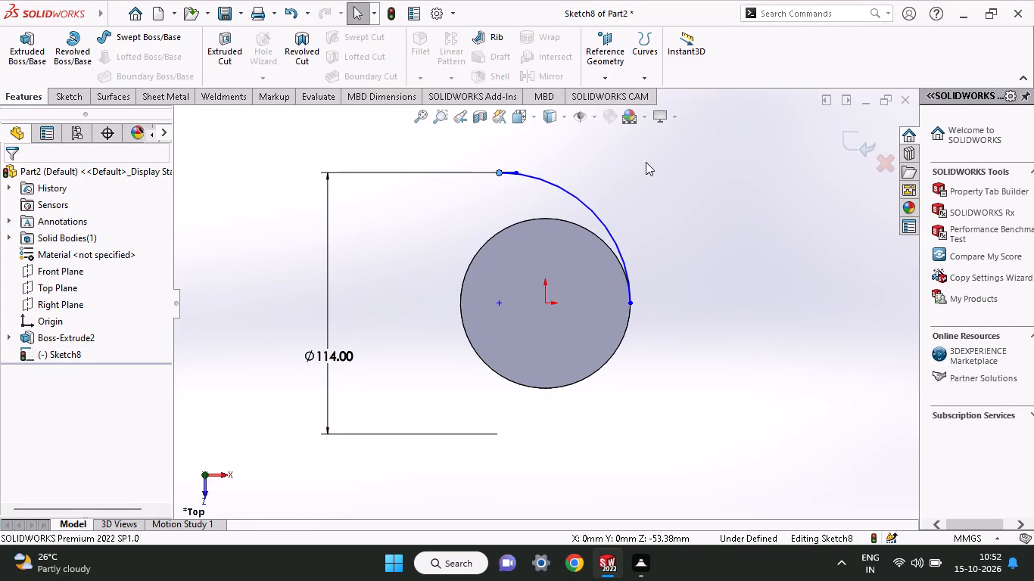
pyautogui.click(792, 148)
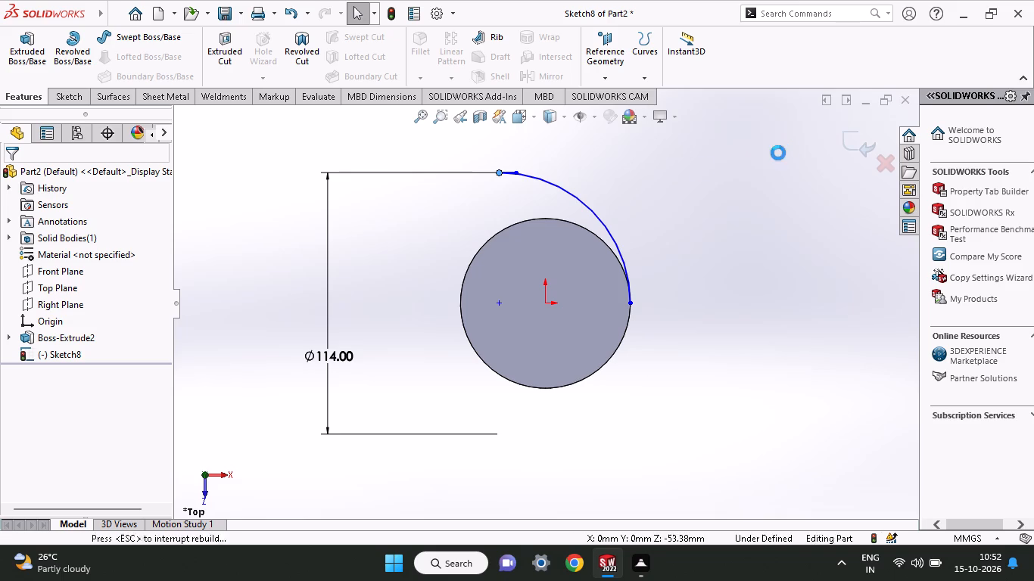
# Create a reference plane perpendicular to the path arc, passing through the point where the arc meets the short line.
pyautogui.click(610, 81)
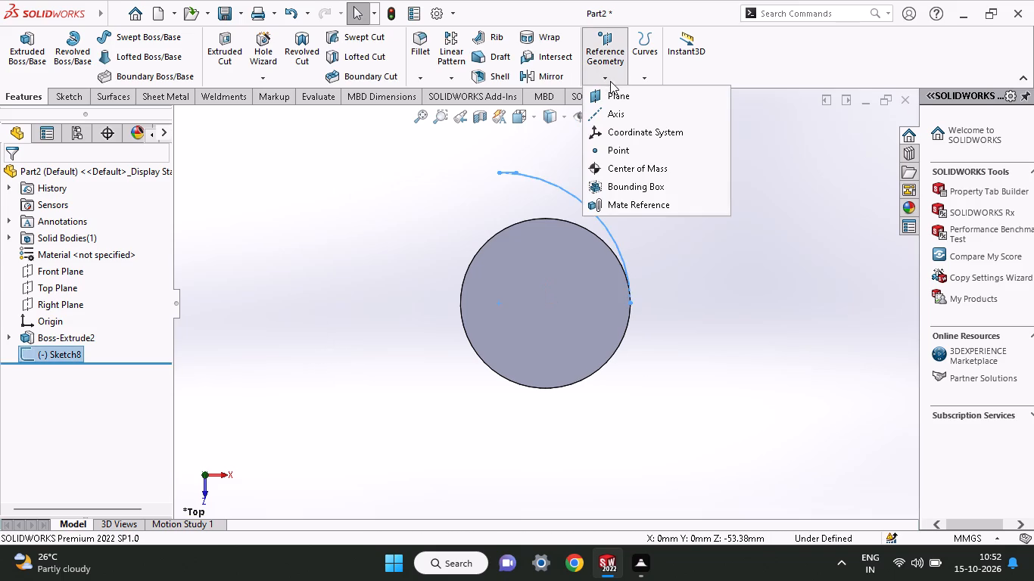
pyautogui.click(617, 102)
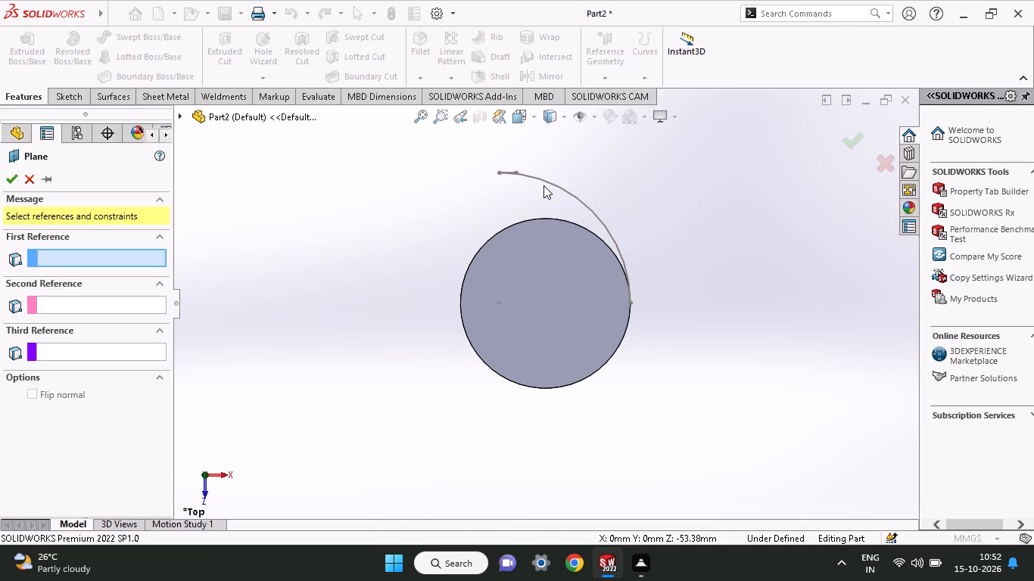
pyautogui.click(543, 185)
pyautogui.click(543, 180)
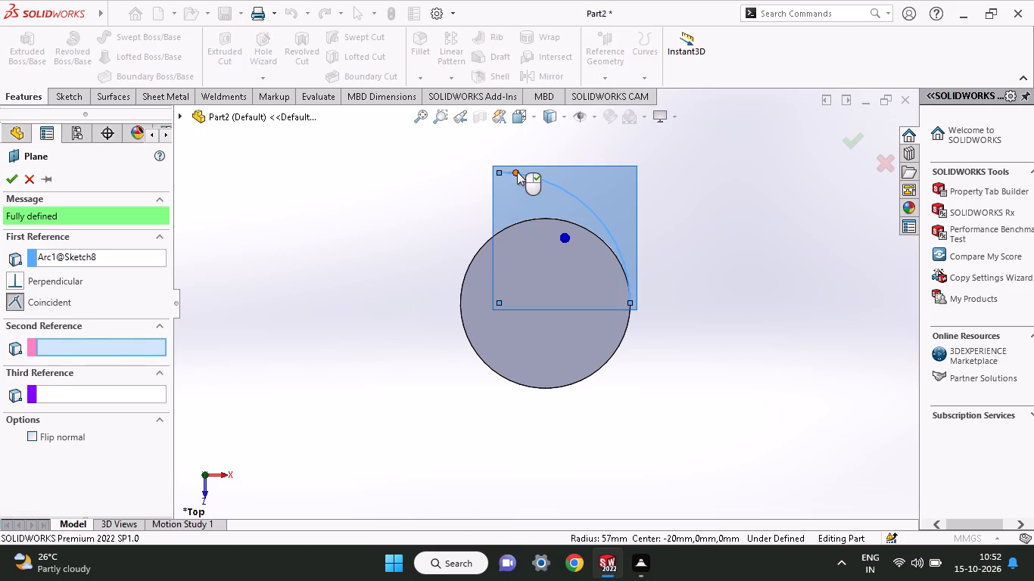
pyautogui.click(517, 172)
pyautogui.moveTo(525, 206); pyautogui.dragTo(529, 275, button='middle')
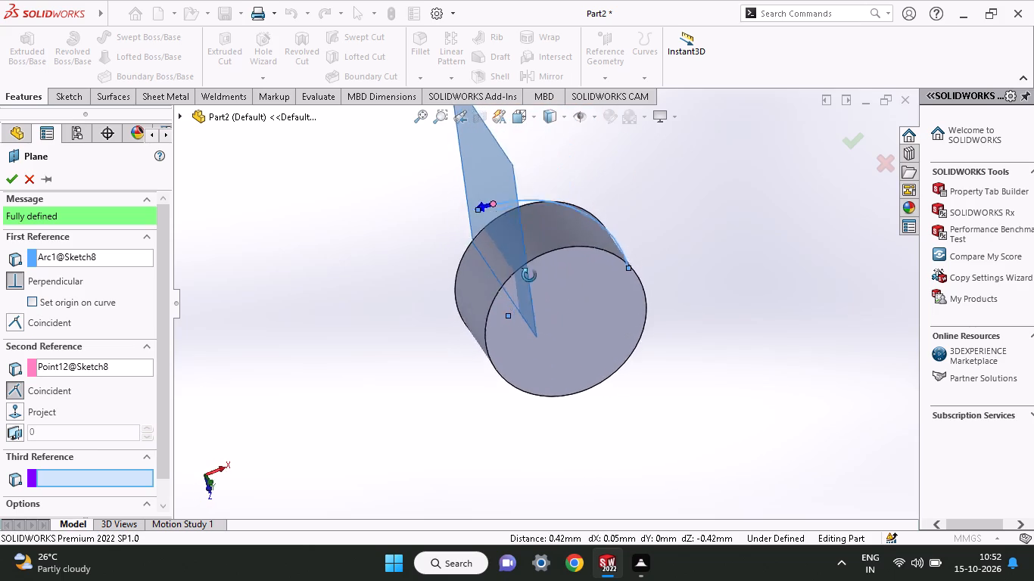
pyautogui.moveTo(529, 275); pyautogui.dragTo(512, 229, button='middle')
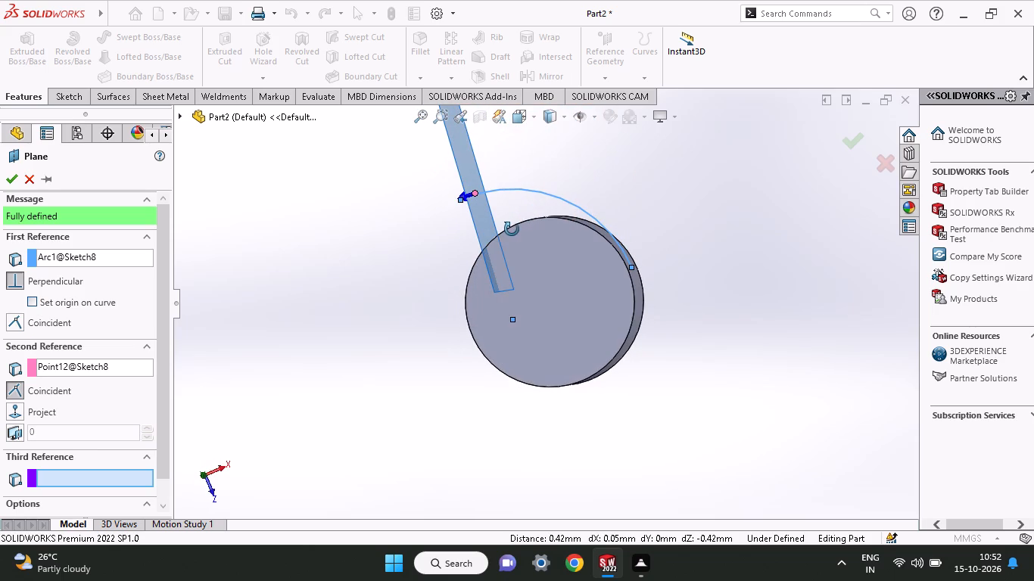
pyautogui.moveTo(512, 229); pyautogui.dragTo(521, 230, button='middle')
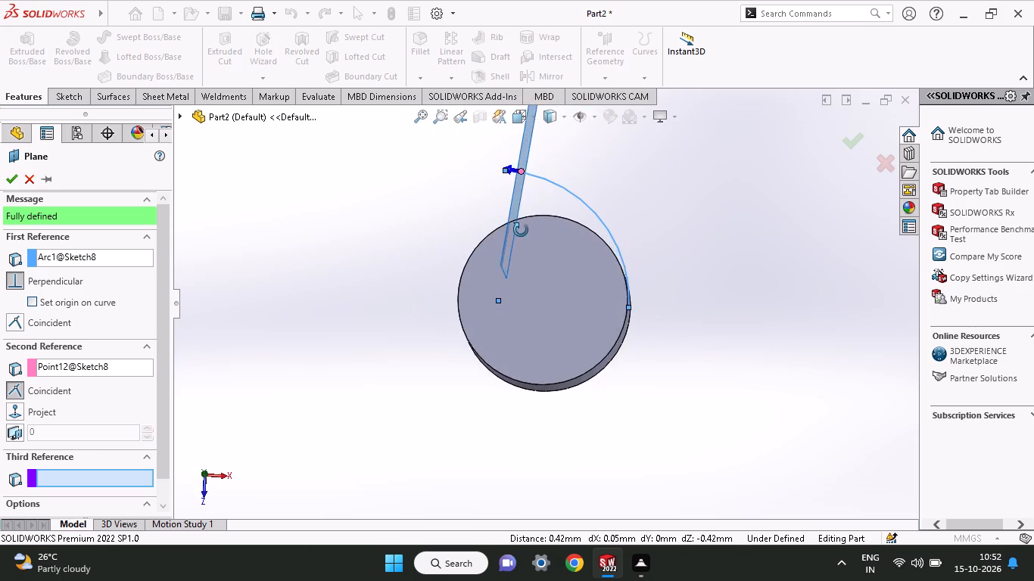
pyautogui.moveTo(521, 230); pyautogui.dragTo(519, 241, button='middle')
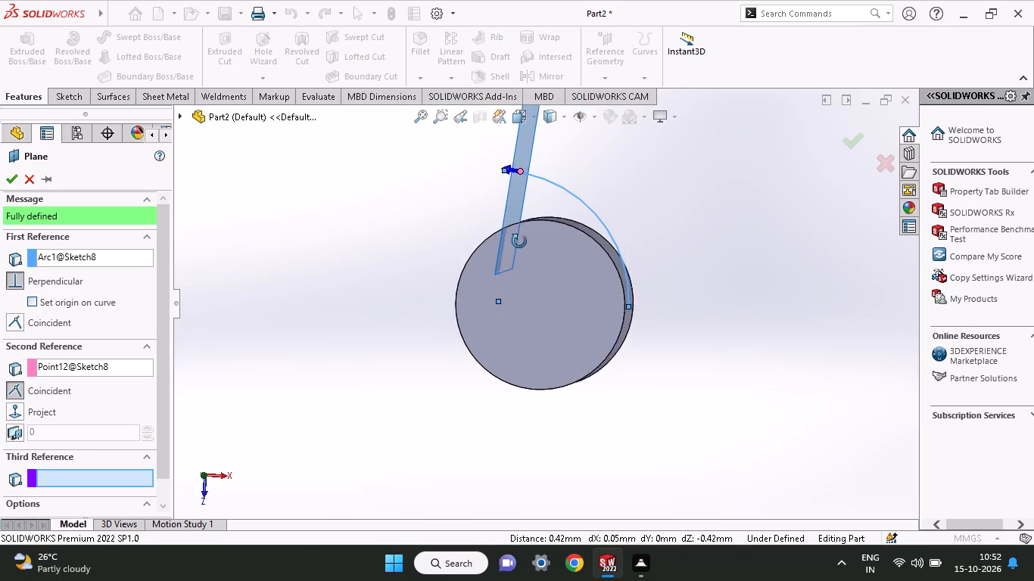
pyautogui.moveTo(519, 241); pyautogui.dragTo(549, 261, button='middle')
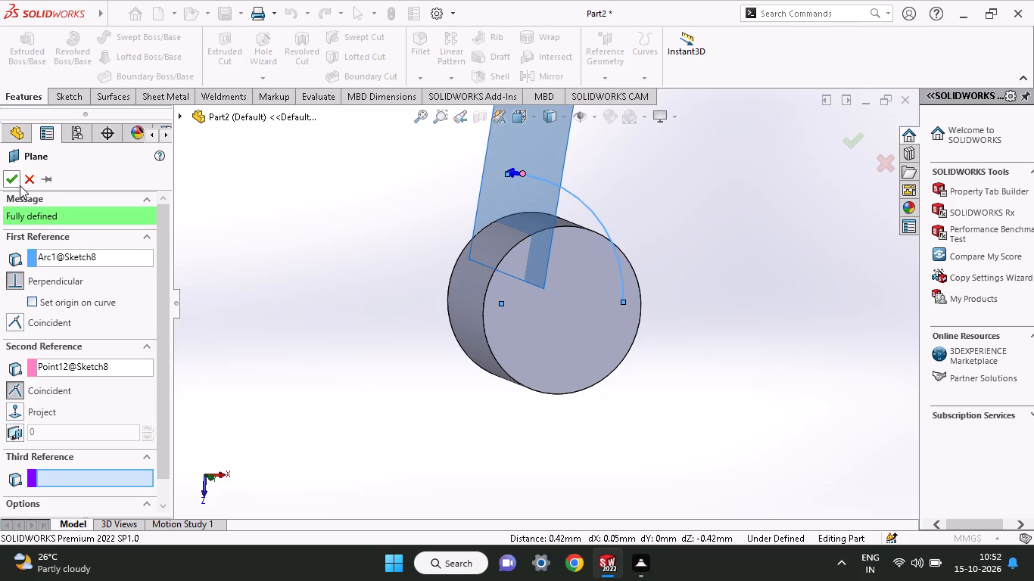
pyautogui.click(20, 185)
# On the new plane, sketch a vertical line through the path point, reaching about 16 mm above and 12 mm below it.
pyautogui.moveTo(360, 193); pyautogui.dragTo(409, 242, button='middle')
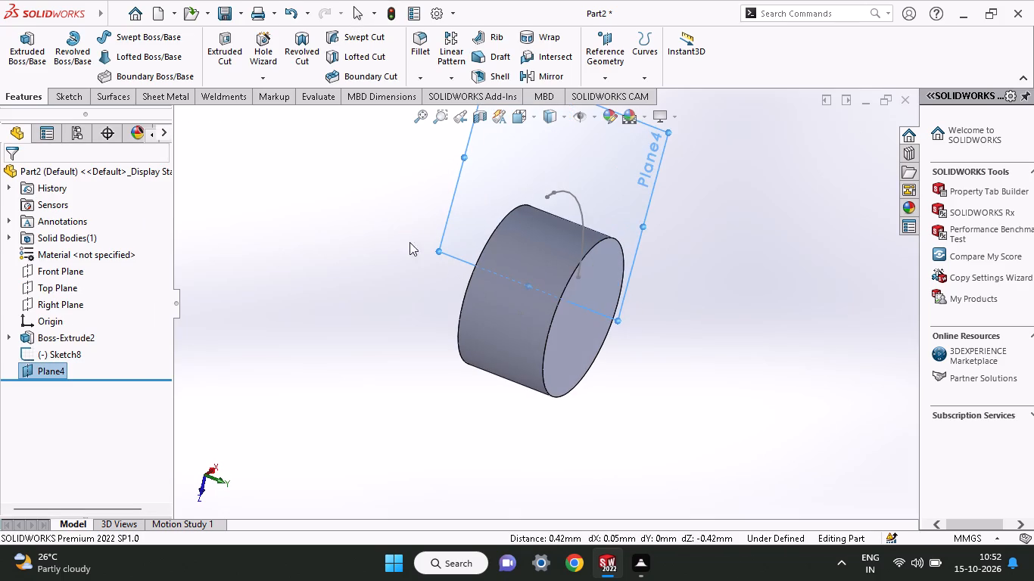
pyautogui.click(487, 157)
pyautogui.click(578, 175)
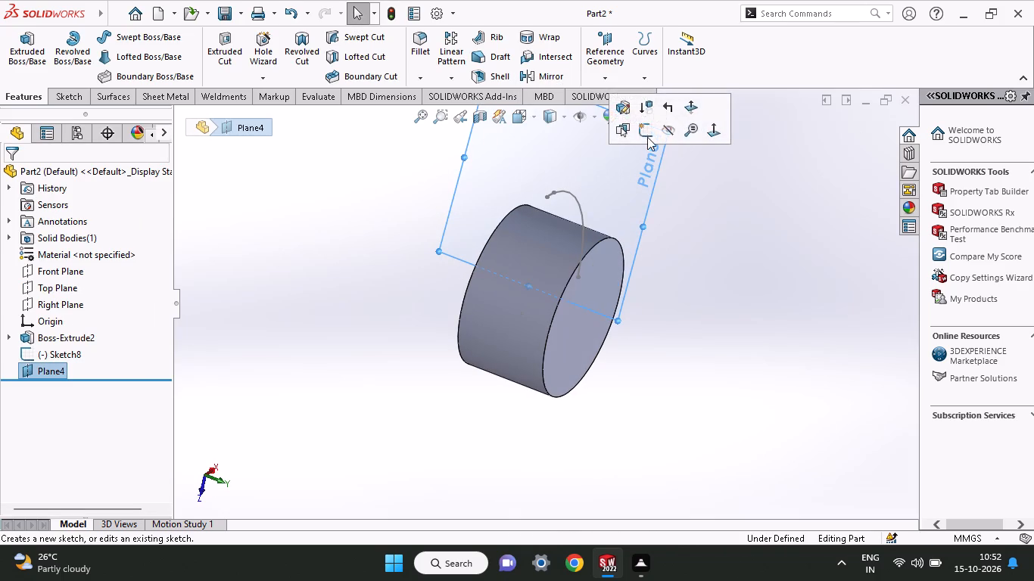
pyautogui.click(648, 133)
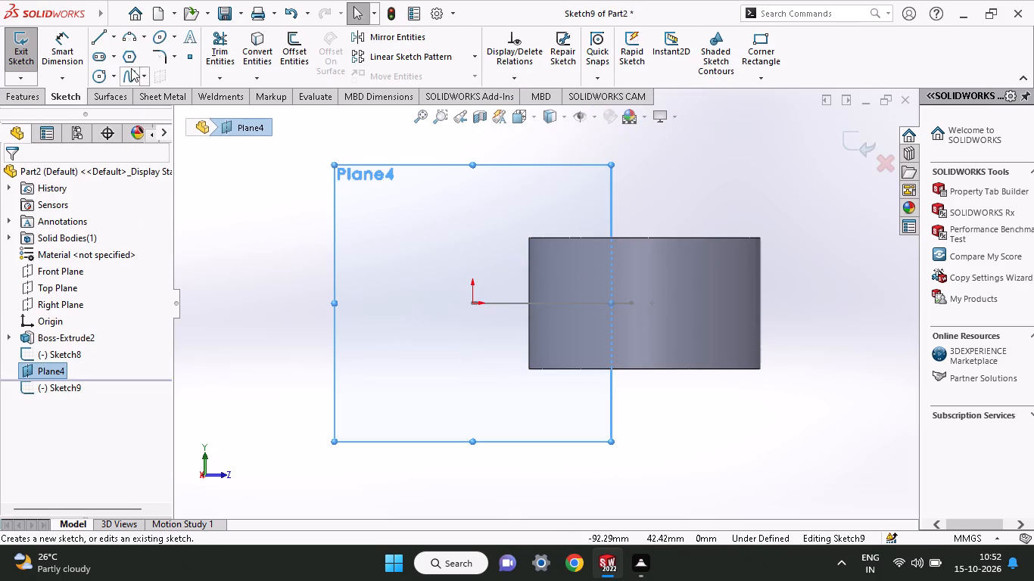
pyautogui.click(105, 42)
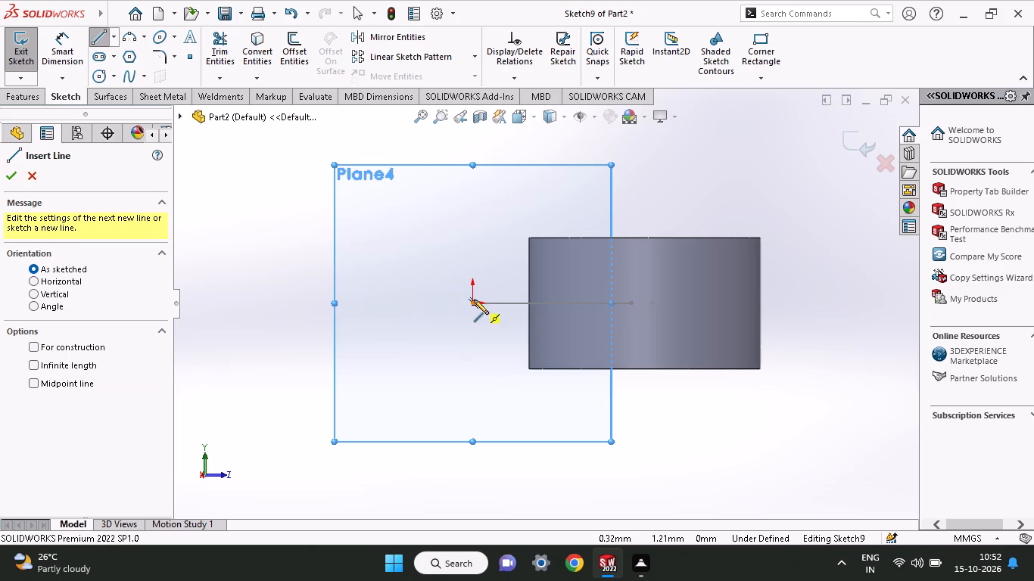
pyautogui.click(474, 304)
pyautogui.click(471, 253)
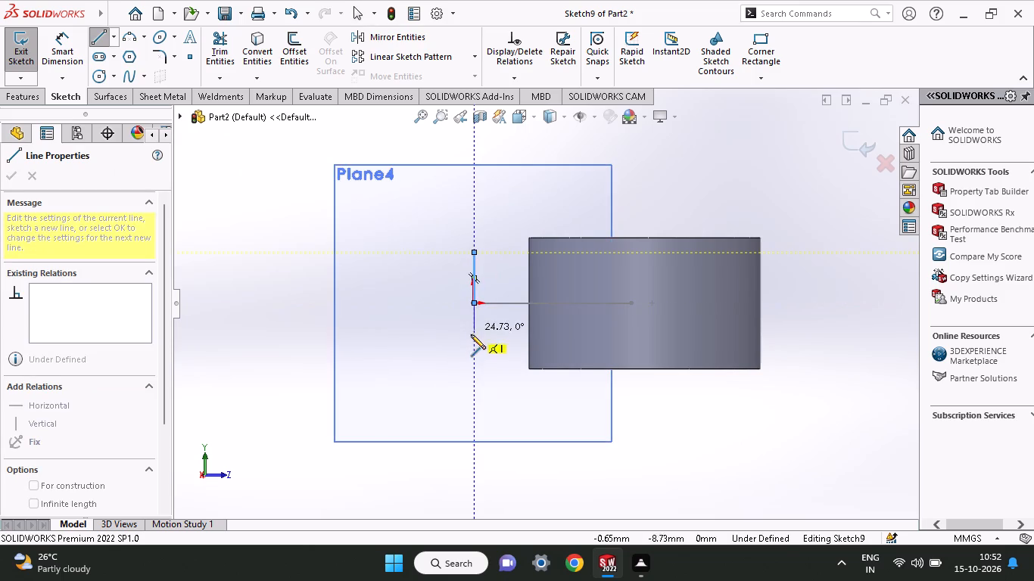
pyautogui.click(471, 340)
pyautogui.rightClick(410, 338)
pyautogui.click(426, 352)
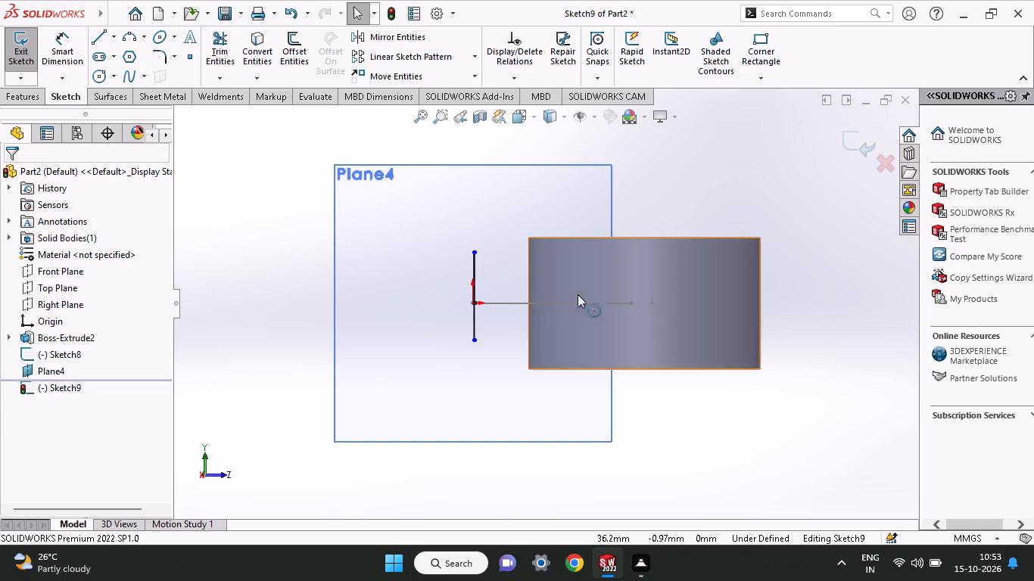
# Dimension the vertical line's upper endpoint 18 mm from the path point.
pyautogui.click(70, 52)
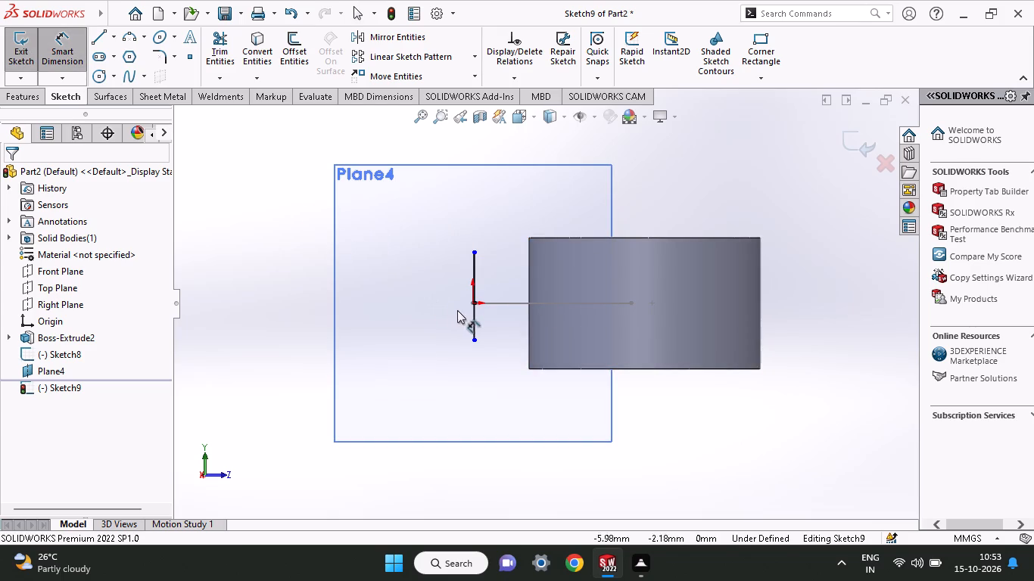
pyautogui.click(475, 306)
pyautogui.click(478, 253)
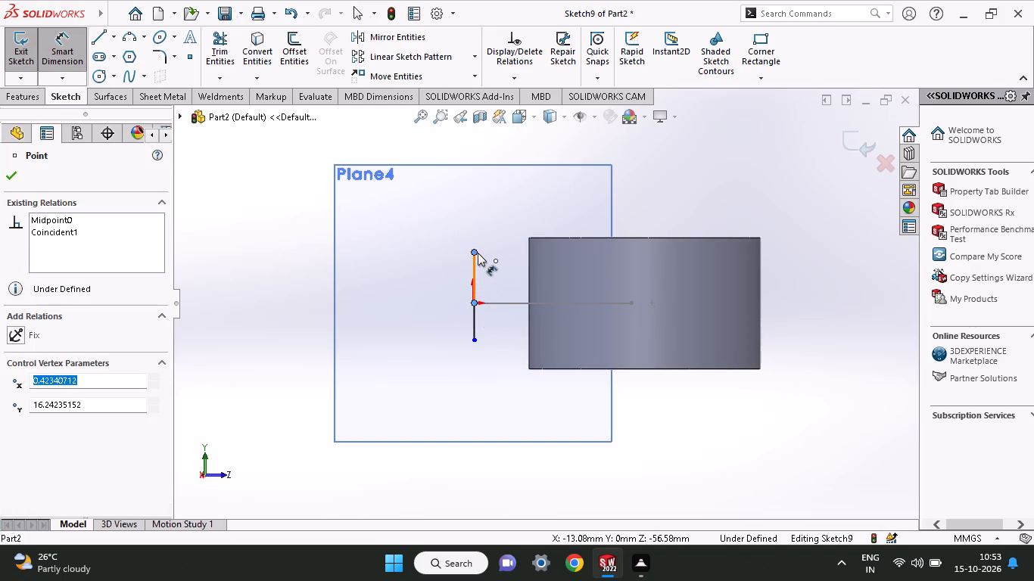
pyautogui.click(405, 286)
pyautogui.write('18')
pyautogui.press('Return')
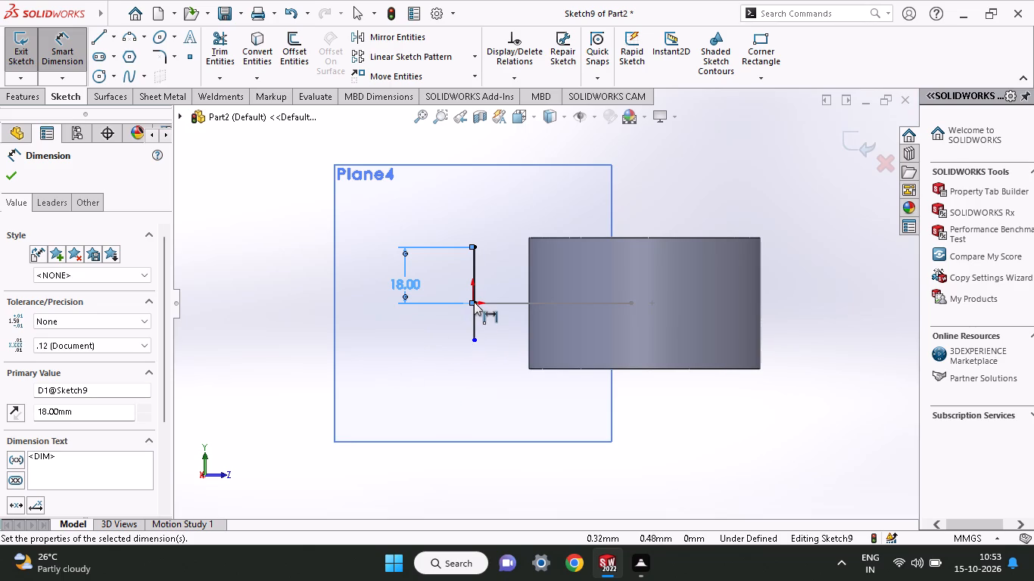
# Dimension the vertical line's lower endpoint 18 mm from the path point.
pyautogui.click(477, 341)
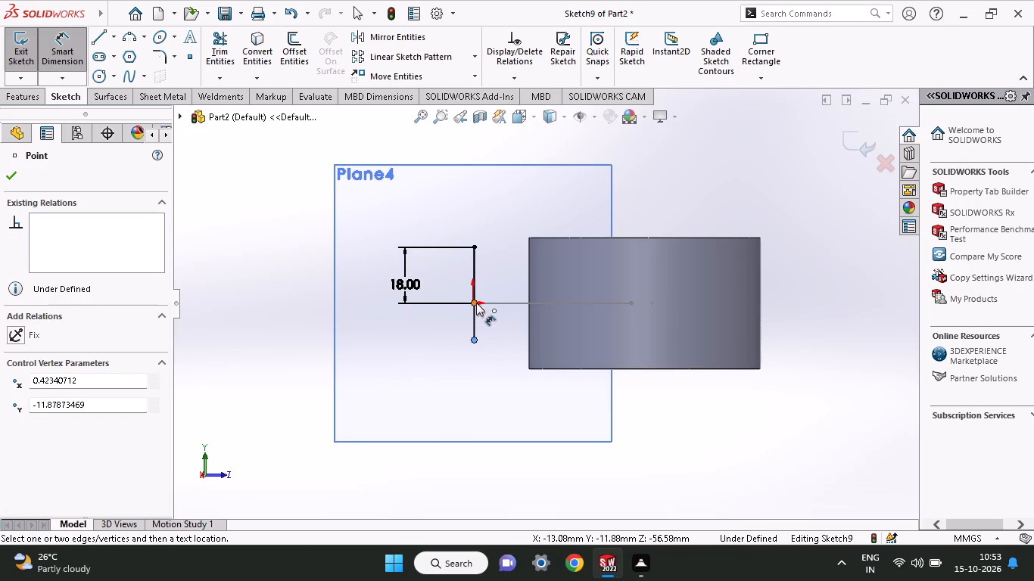
pyautogui.moveTo(476, 303); pyautogui.dragTo(474, 309)
pyautogui.click(403, 322)
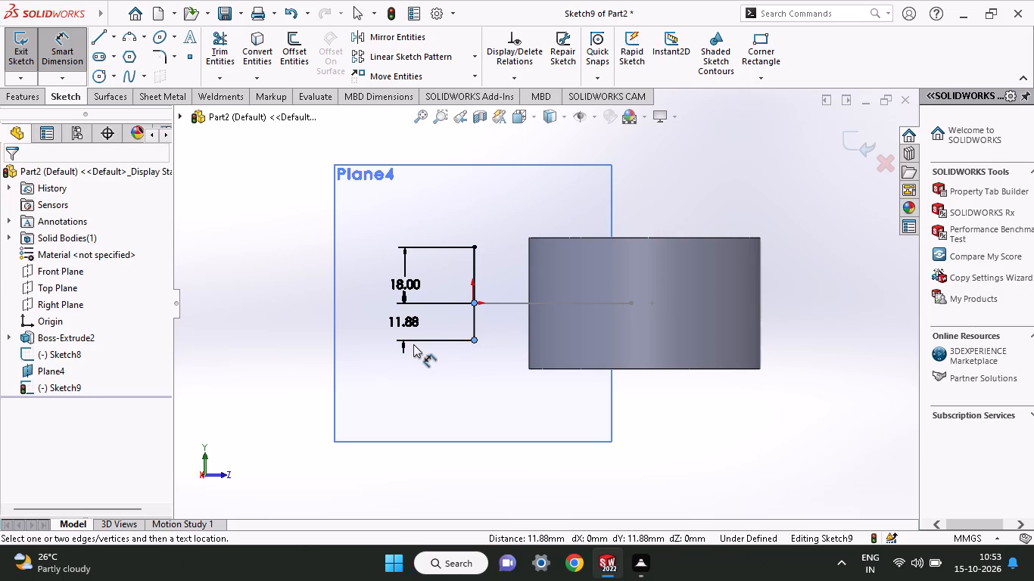
pyautogui.write('18')
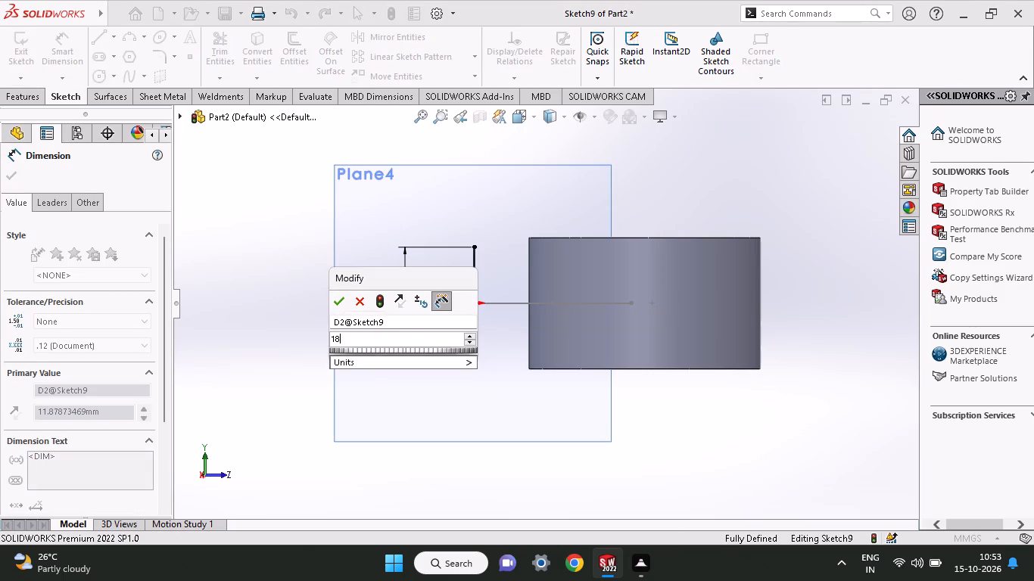
pyautogui.press('Return')
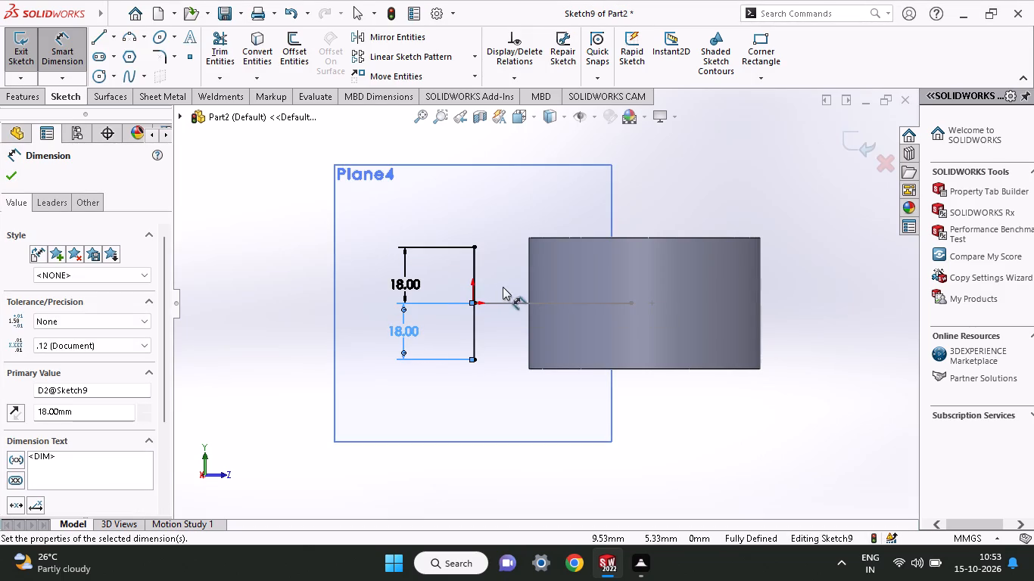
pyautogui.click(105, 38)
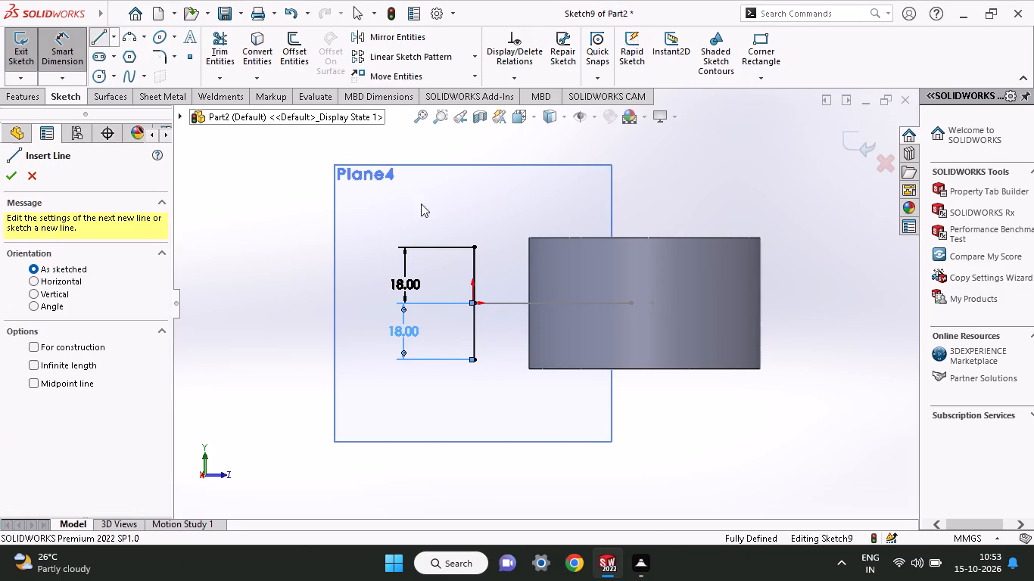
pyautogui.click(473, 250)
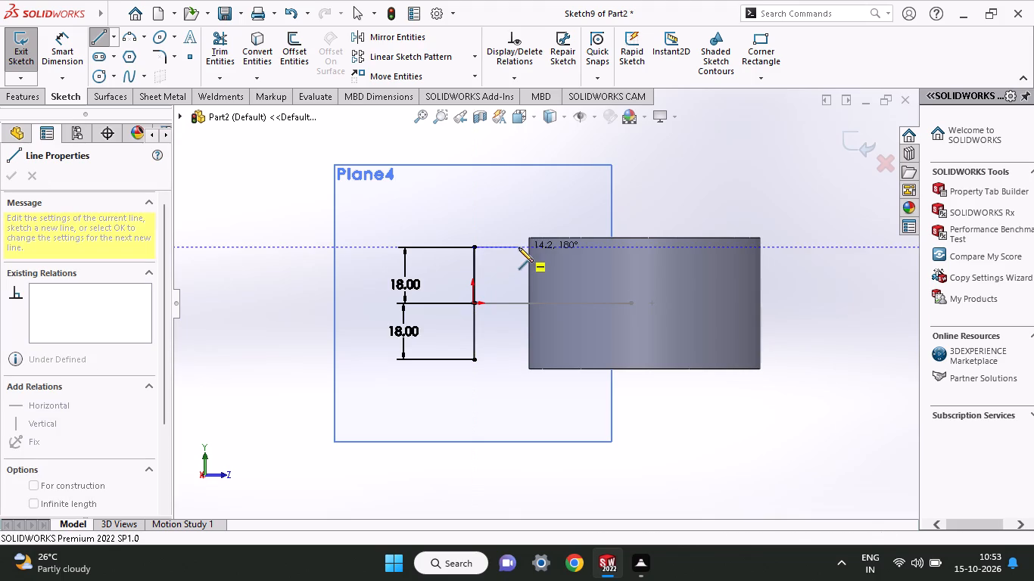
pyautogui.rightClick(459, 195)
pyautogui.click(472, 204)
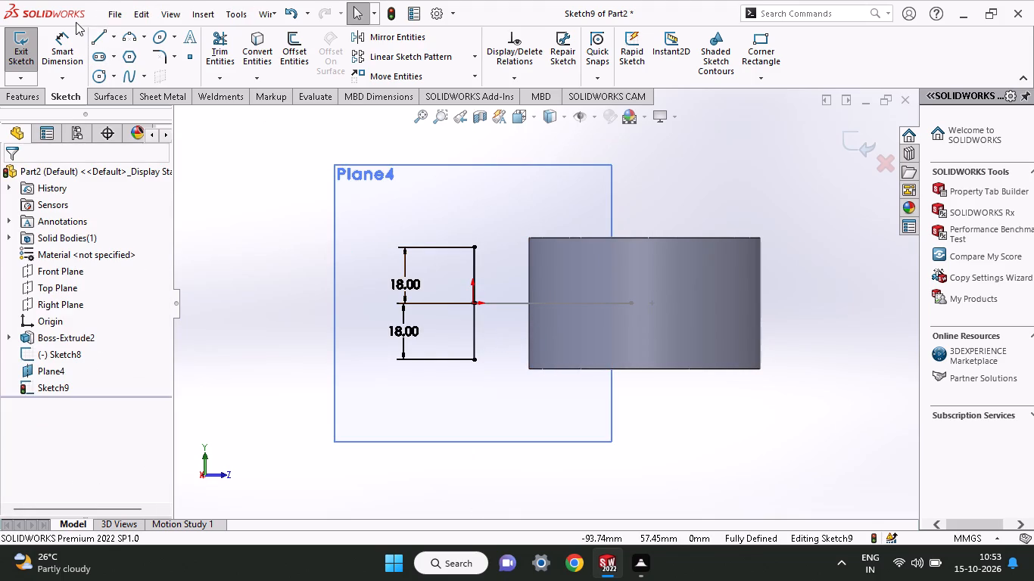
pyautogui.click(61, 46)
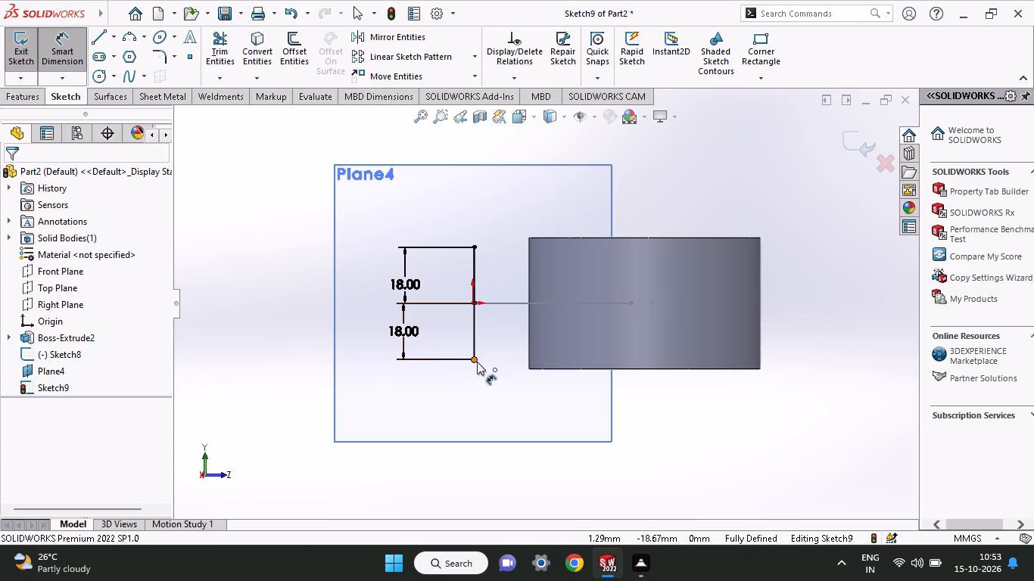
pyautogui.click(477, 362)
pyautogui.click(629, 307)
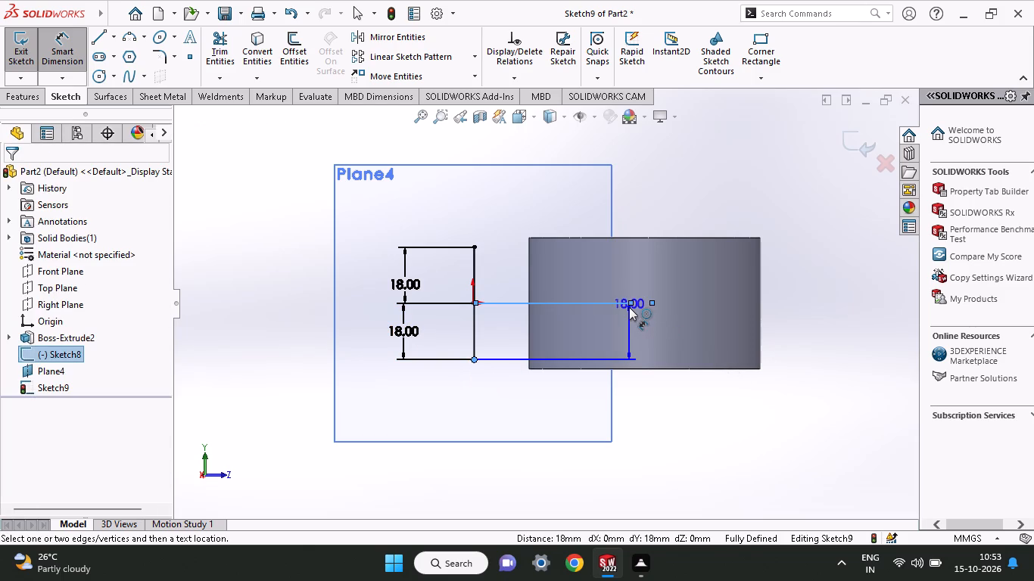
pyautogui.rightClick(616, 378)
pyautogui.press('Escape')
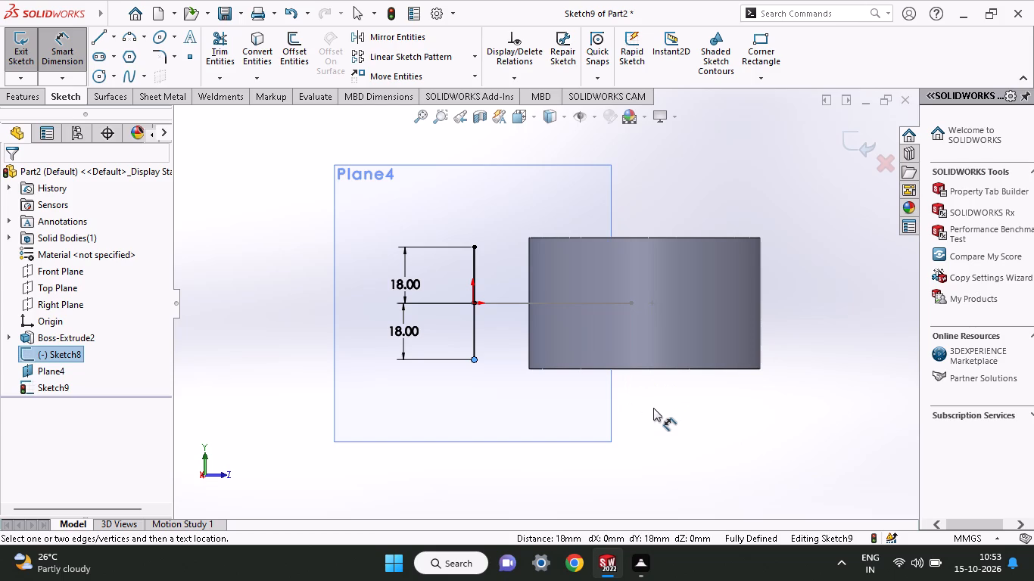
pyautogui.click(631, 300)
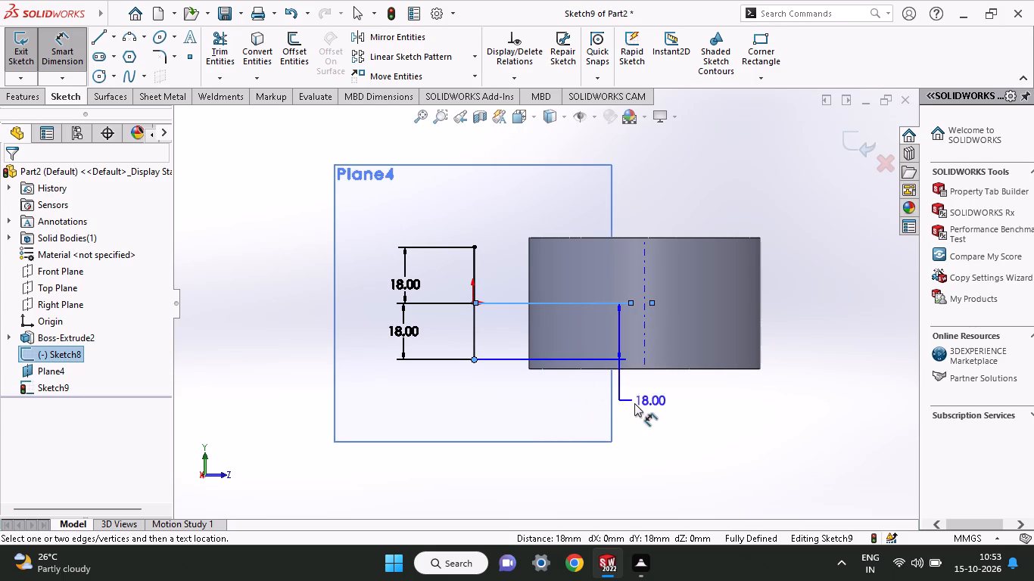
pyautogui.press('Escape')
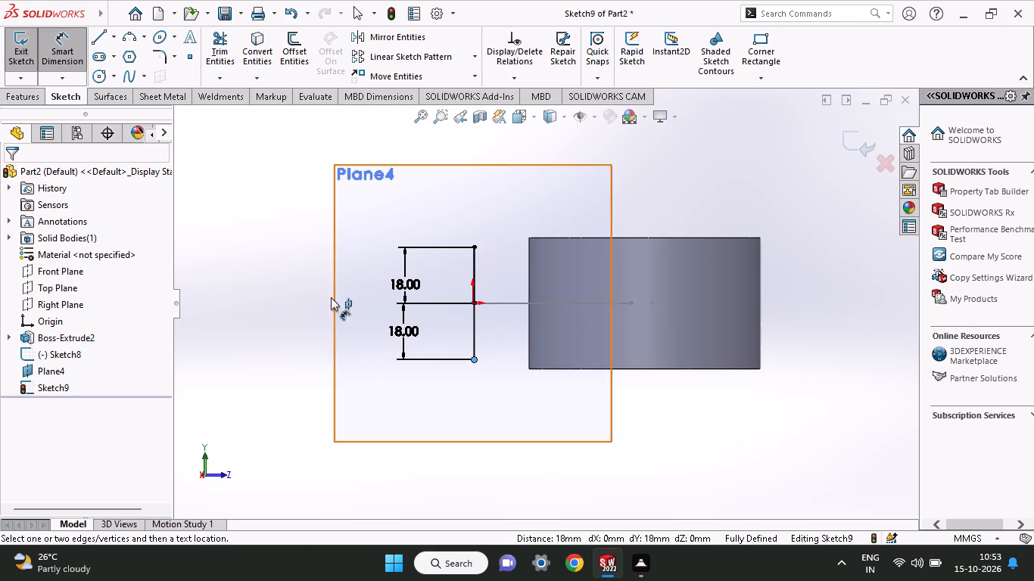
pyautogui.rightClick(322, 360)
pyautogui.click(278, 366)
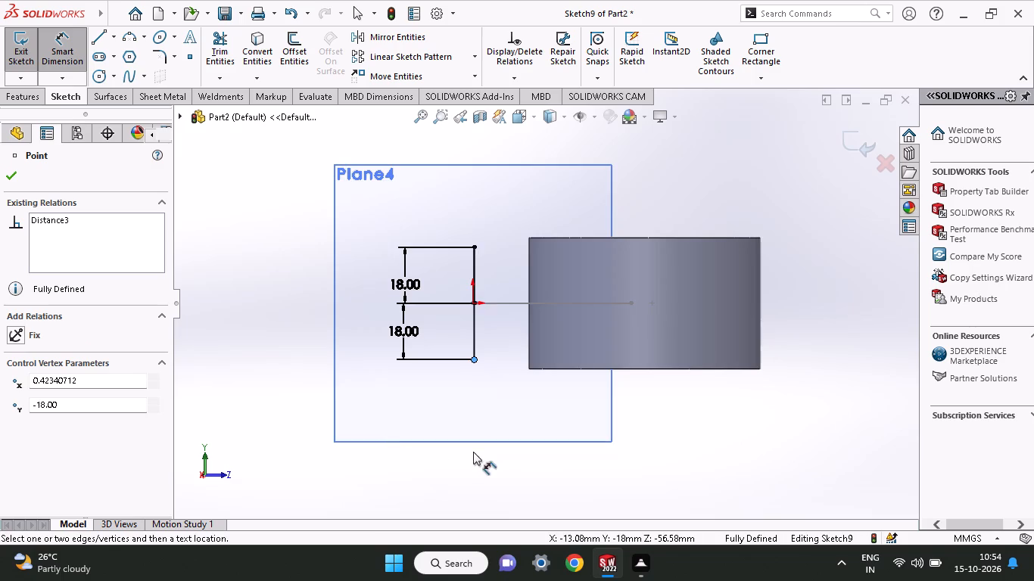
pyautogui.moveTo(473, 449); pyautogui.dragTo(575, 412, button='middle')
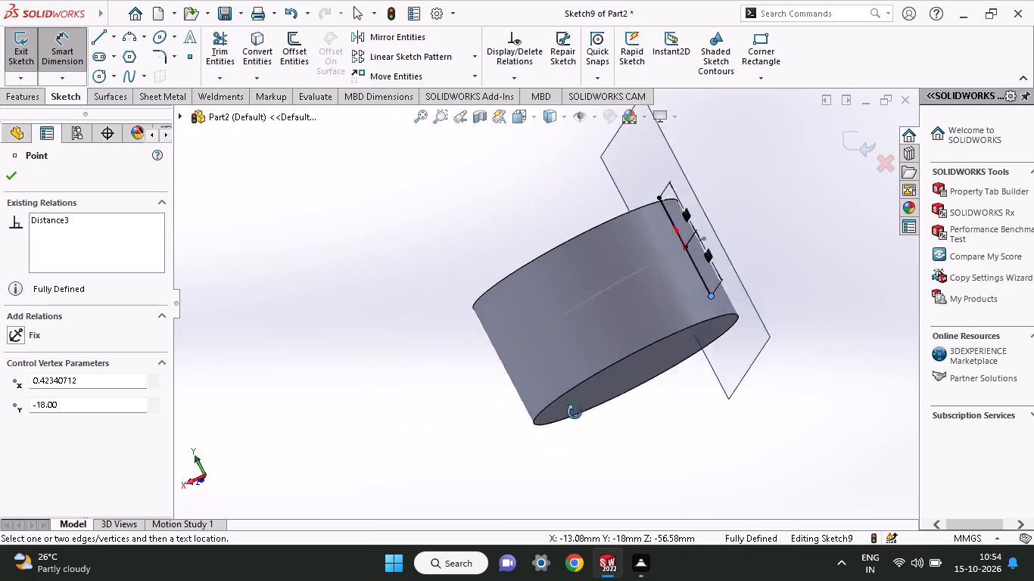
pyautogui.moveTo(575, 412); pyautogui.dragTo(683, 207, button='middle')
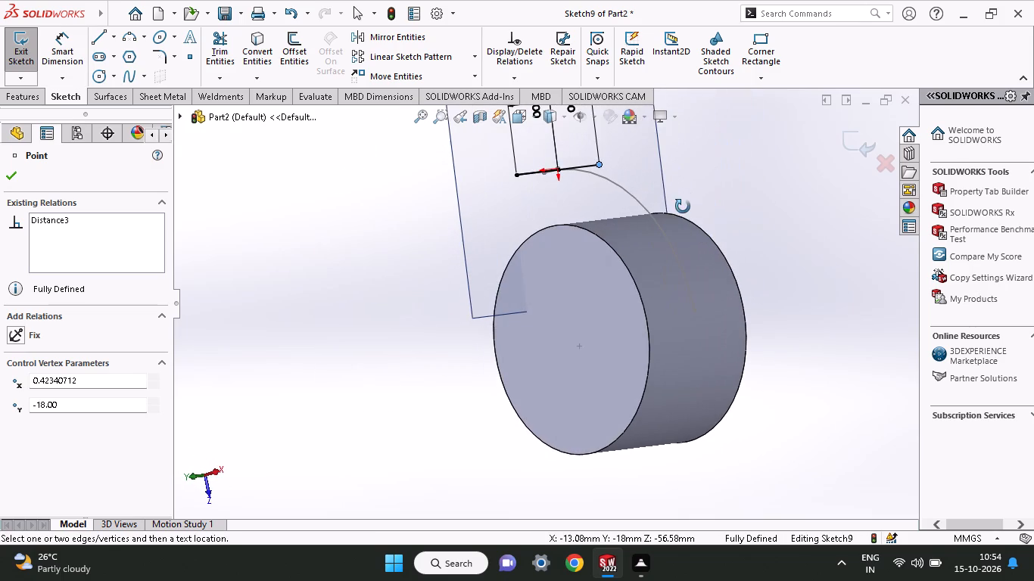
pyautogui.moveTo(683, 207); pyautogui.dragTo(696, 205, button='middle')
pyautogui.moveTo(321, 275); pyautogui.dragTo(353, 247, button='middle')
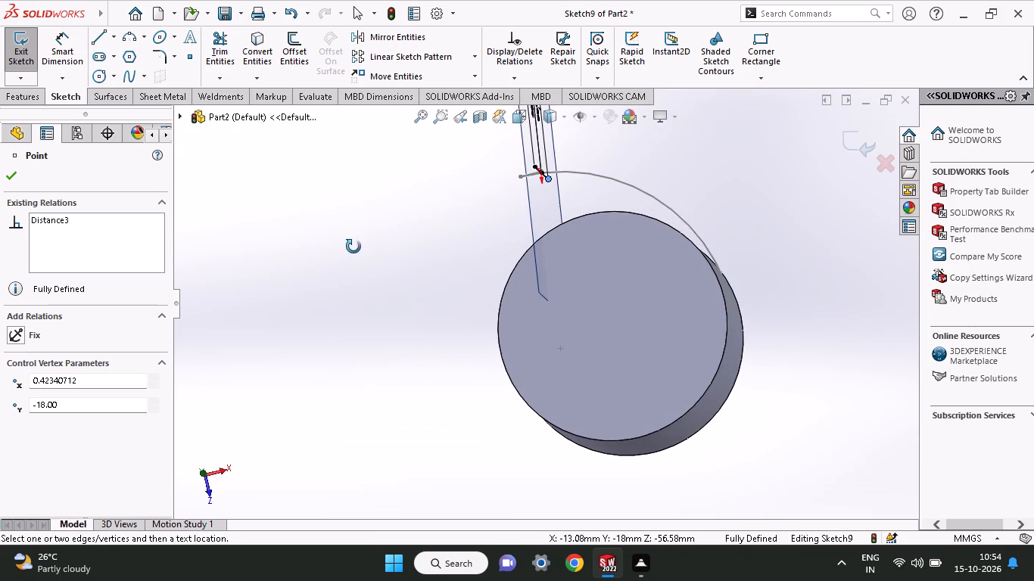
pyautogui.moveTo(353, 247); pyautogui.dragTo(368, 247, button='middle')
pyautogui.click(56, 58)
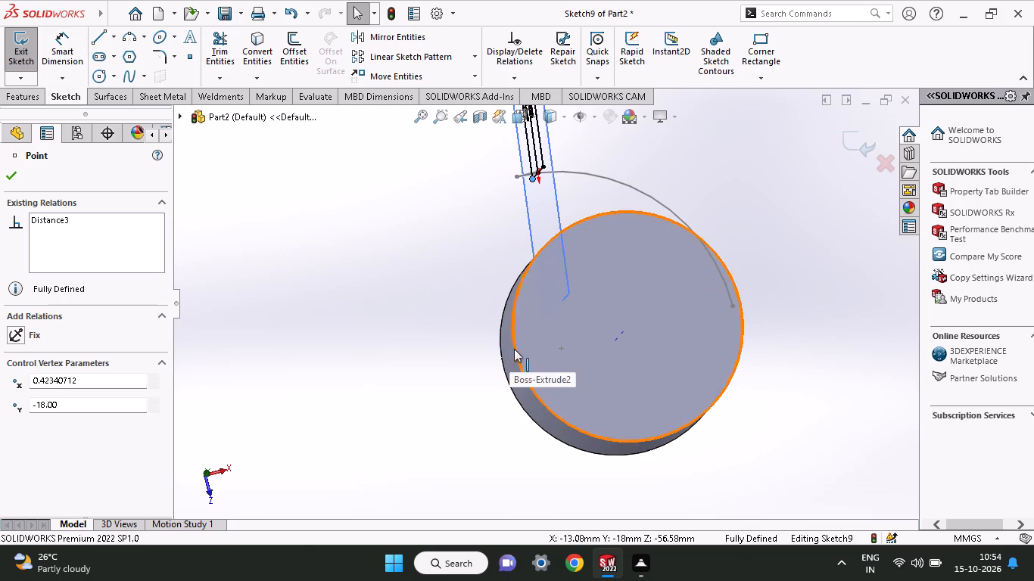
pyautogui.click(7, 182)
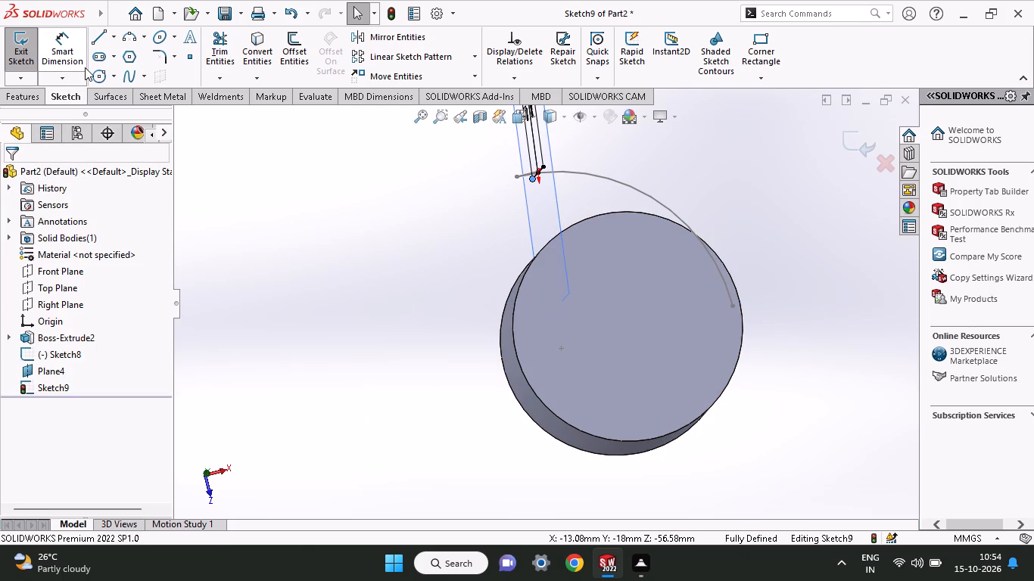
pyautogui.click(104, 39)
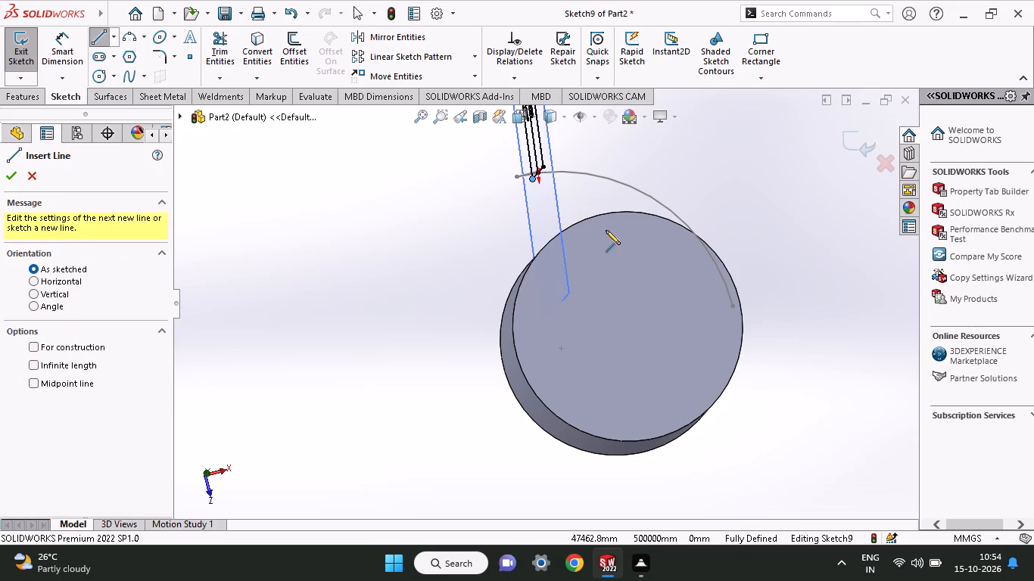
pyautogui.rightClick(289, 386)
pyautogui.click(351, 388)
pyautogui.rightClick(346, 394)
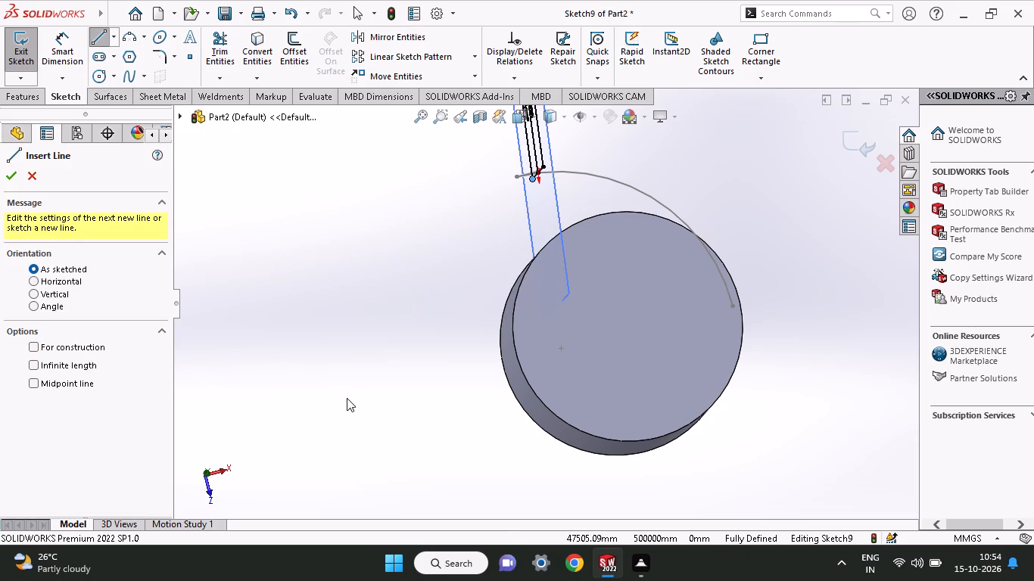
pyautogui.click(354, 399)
# Close the profile into a rectangle about 13 mm wide by sketching three lines from the vertical line's endpoints towards the cylinder.
pyautogui.moveTo(425, 301); pyautogui.dragTo(349, 383, button='middle')
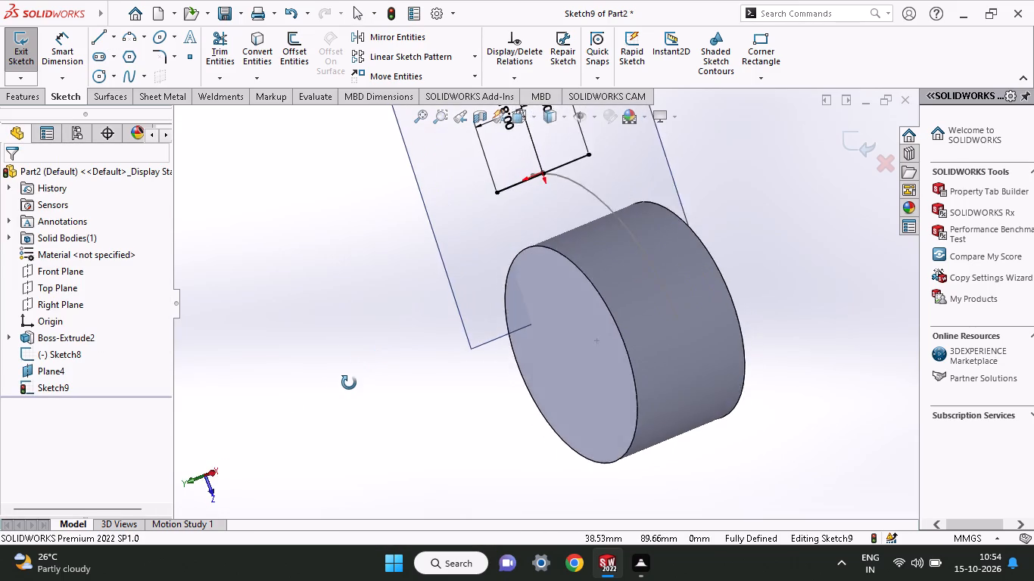
pyautogui.moveTo(349, 383); pyautogui.dragTo(378, 432, button='middle')
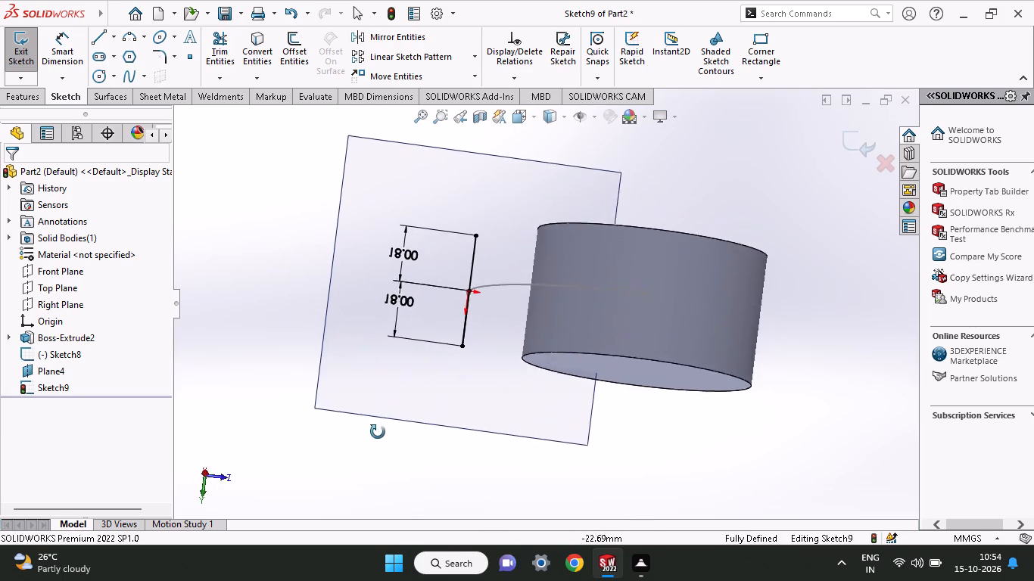
pyautogui.moveTo(378, 432); pyautogui.dragTo(372, 449, button='middle')
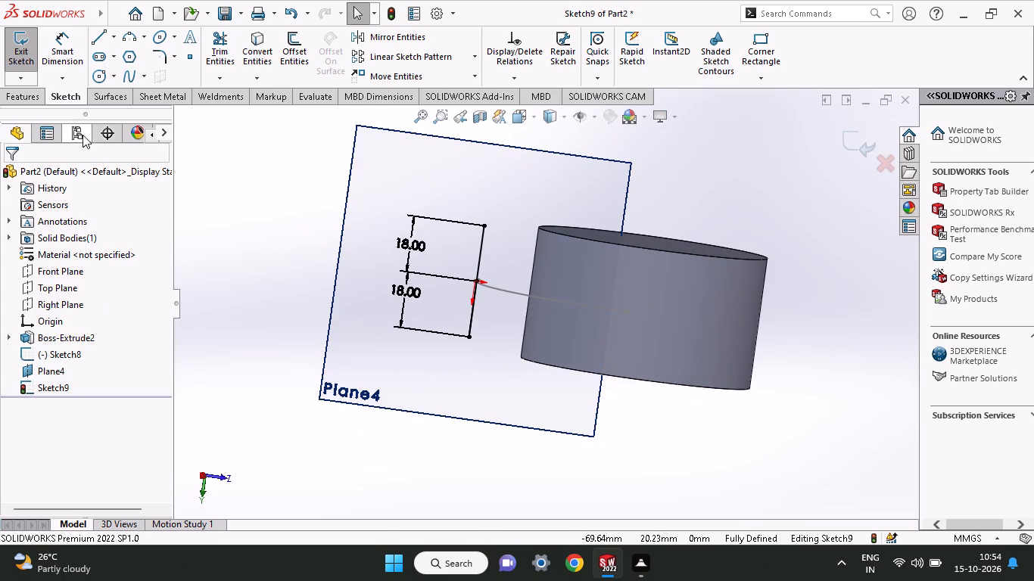
pyautogui.click(98, 37)
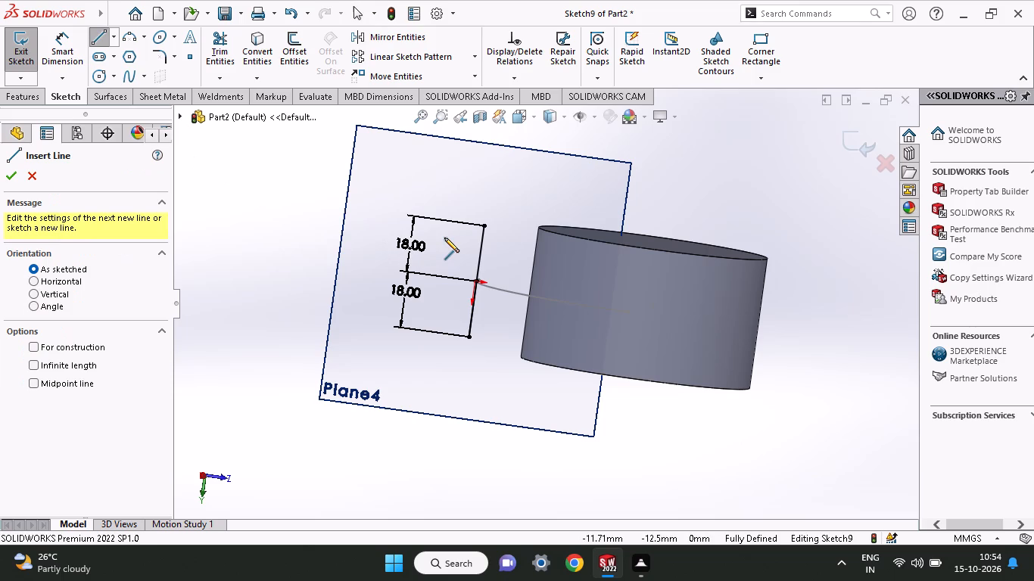
pyautogui.scroll(-1, 481, 221)
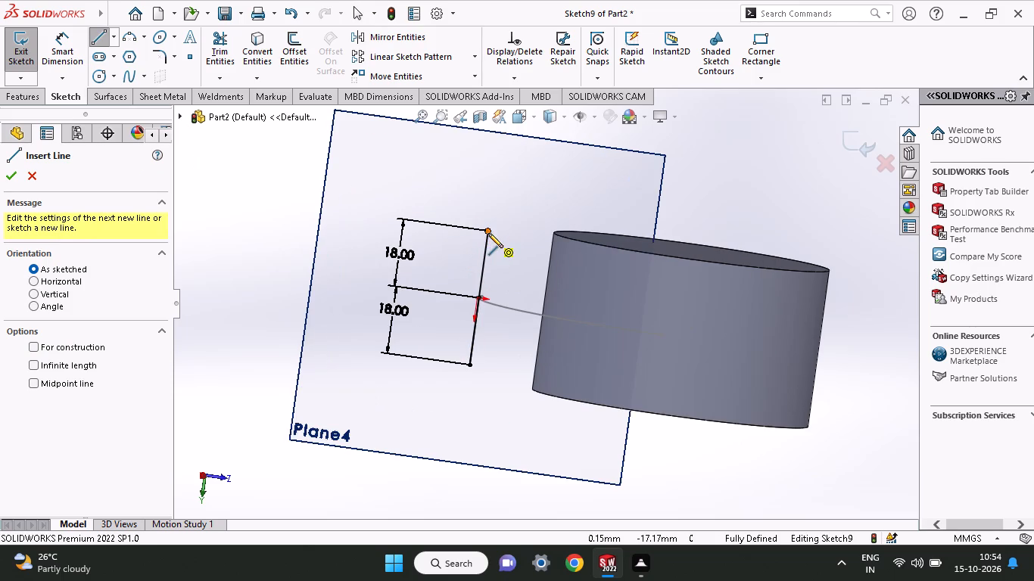
pyautogui.click(488, 233)
pyautogui.scroll(1, 524, 239)
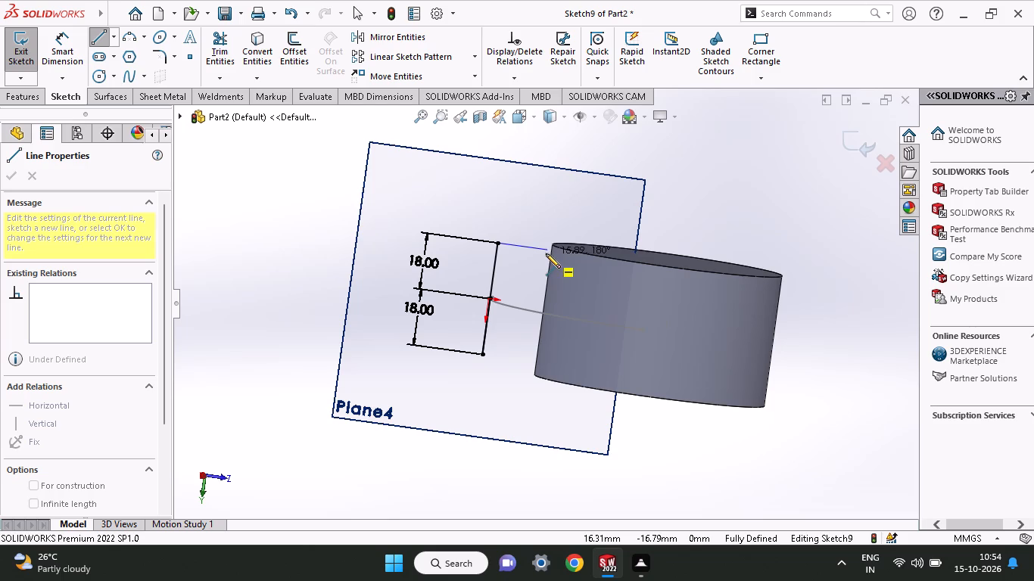
pyautogui.click(540, 253)
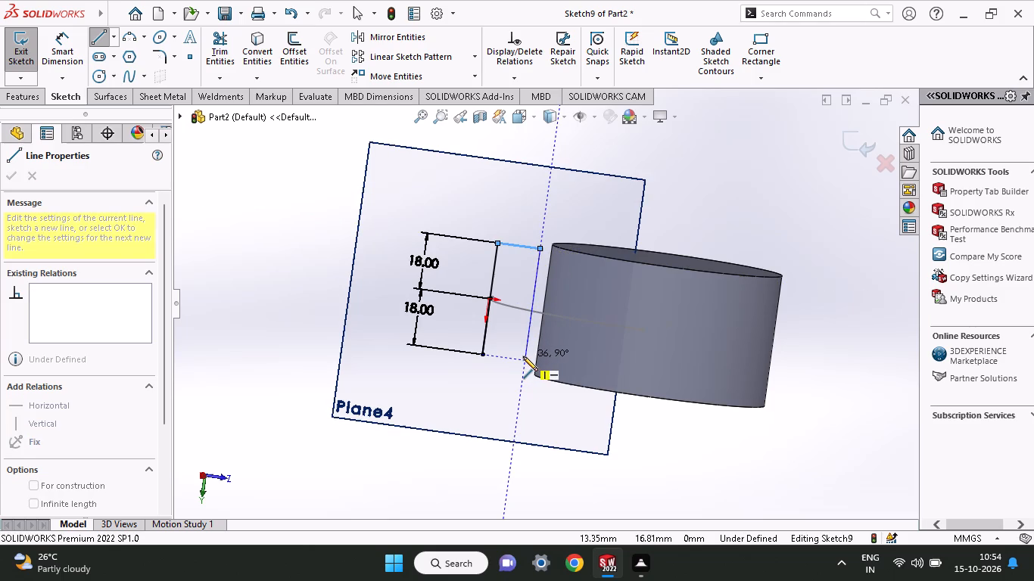
pyautogui.click(523, 360)
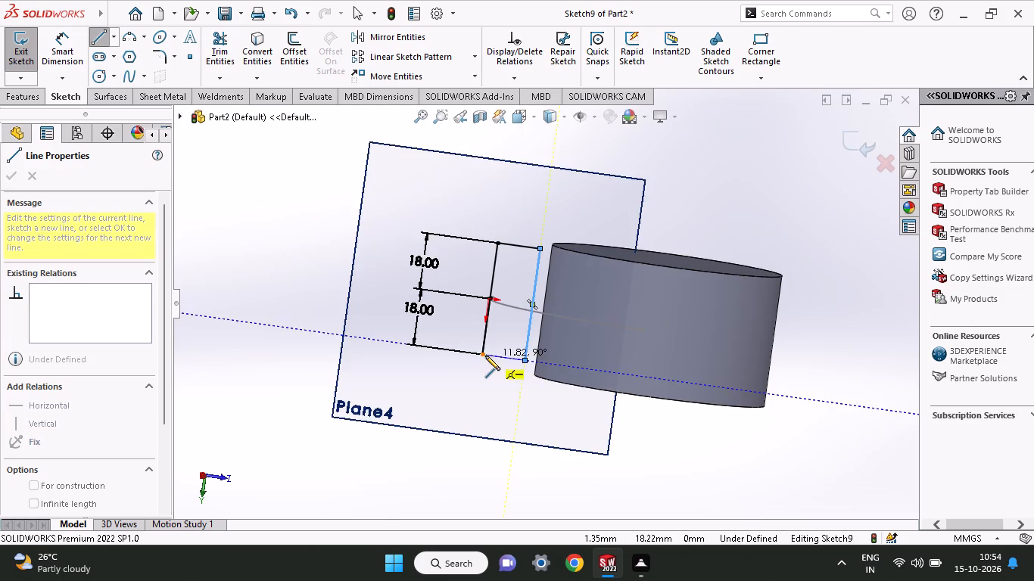
pyautogui.click(485, 356)
pyautogui.rightClick(486, 389)
pyautogui.click(521, 393)
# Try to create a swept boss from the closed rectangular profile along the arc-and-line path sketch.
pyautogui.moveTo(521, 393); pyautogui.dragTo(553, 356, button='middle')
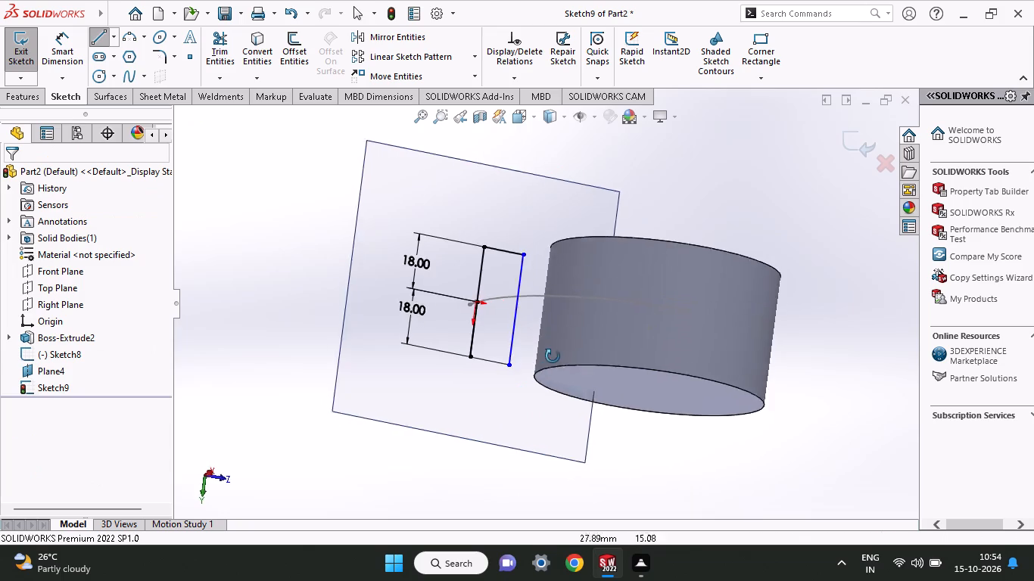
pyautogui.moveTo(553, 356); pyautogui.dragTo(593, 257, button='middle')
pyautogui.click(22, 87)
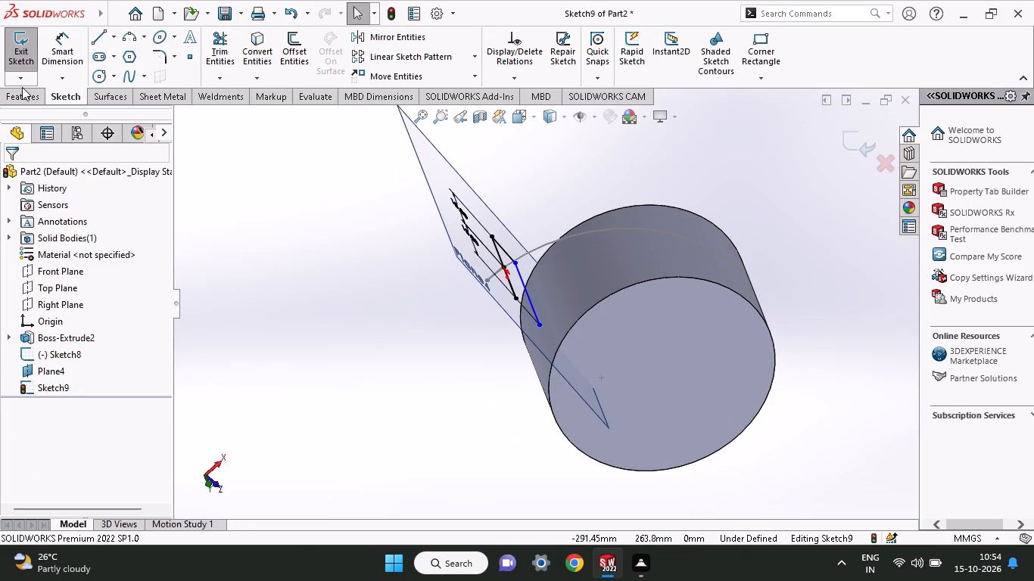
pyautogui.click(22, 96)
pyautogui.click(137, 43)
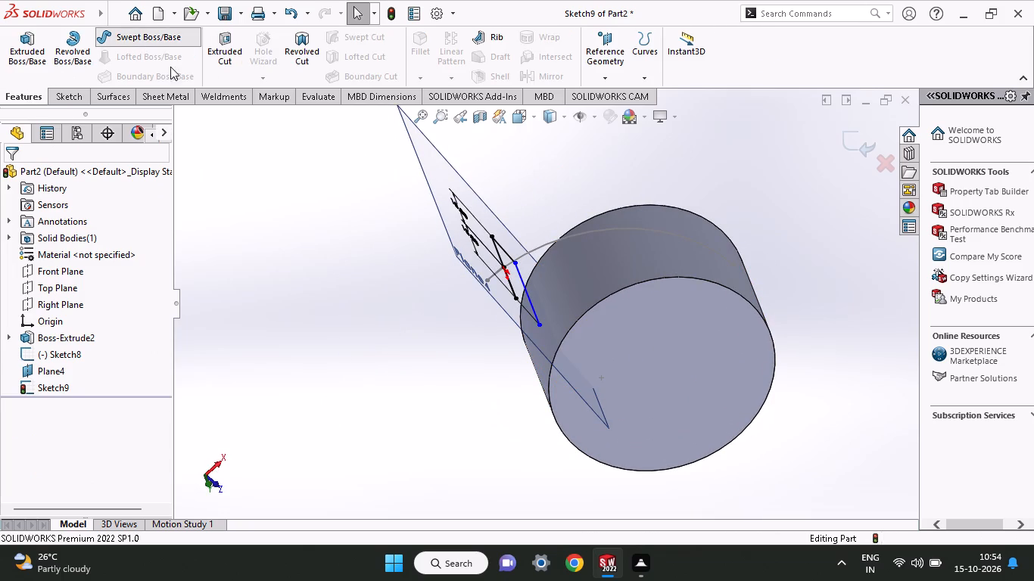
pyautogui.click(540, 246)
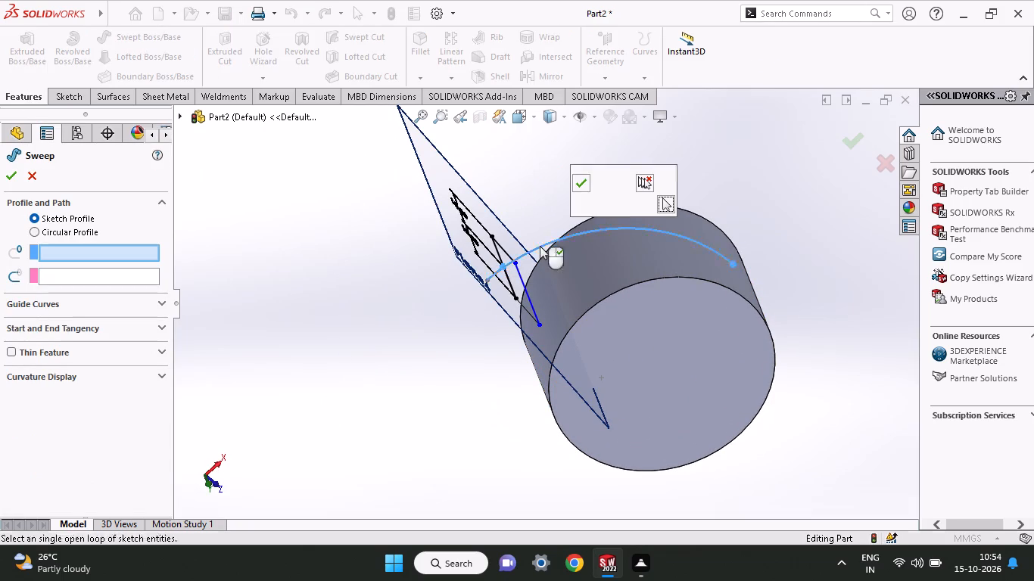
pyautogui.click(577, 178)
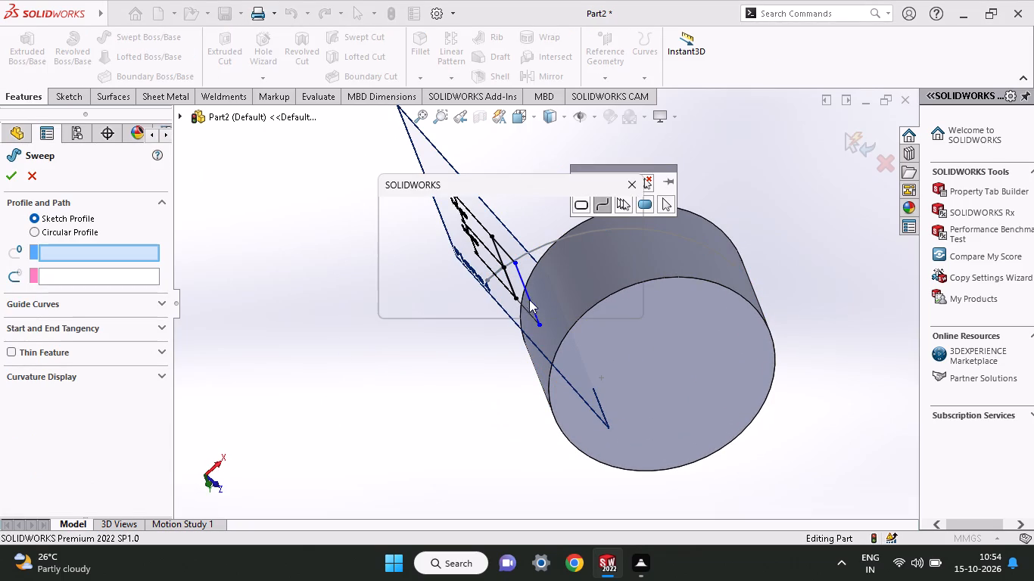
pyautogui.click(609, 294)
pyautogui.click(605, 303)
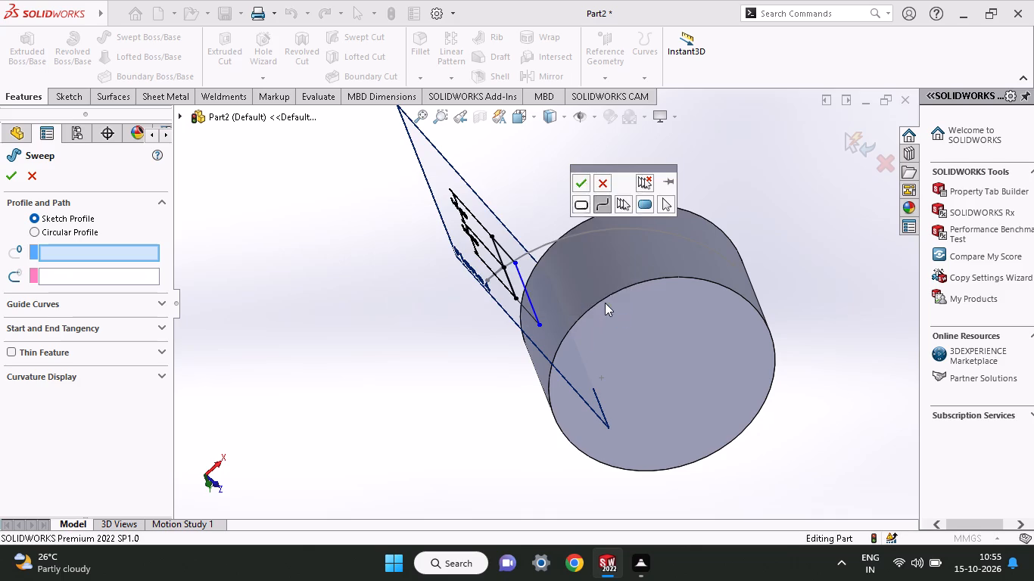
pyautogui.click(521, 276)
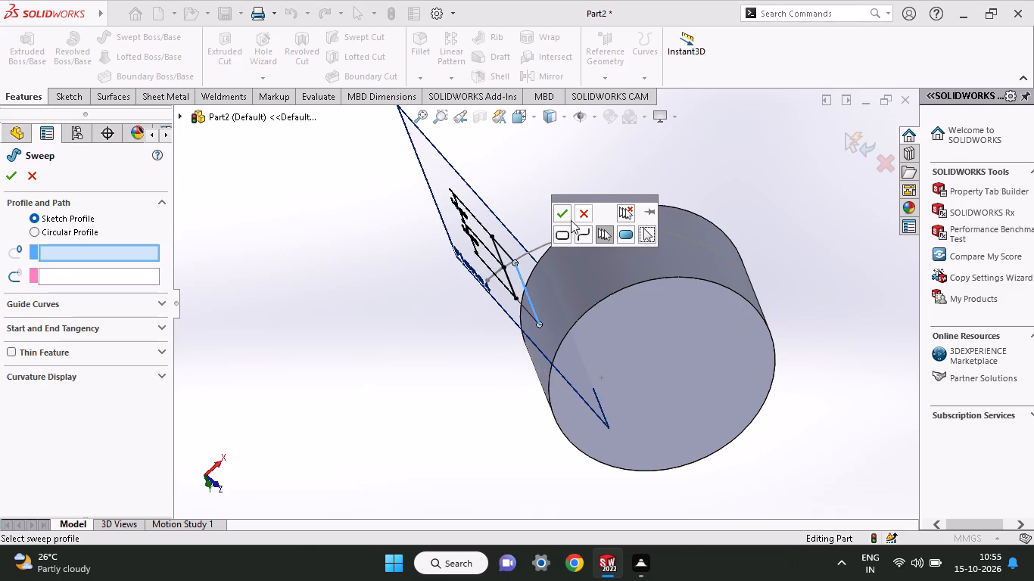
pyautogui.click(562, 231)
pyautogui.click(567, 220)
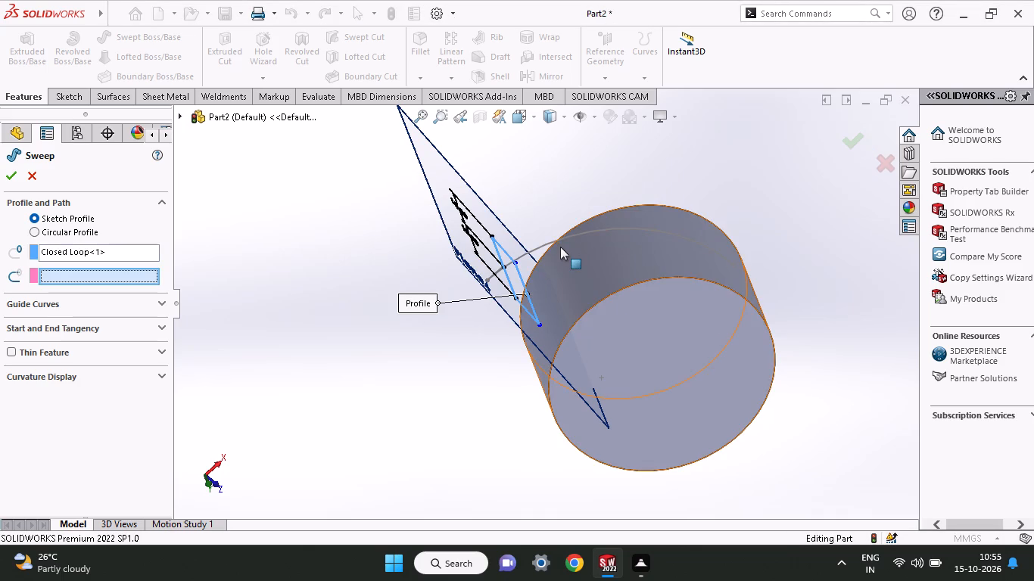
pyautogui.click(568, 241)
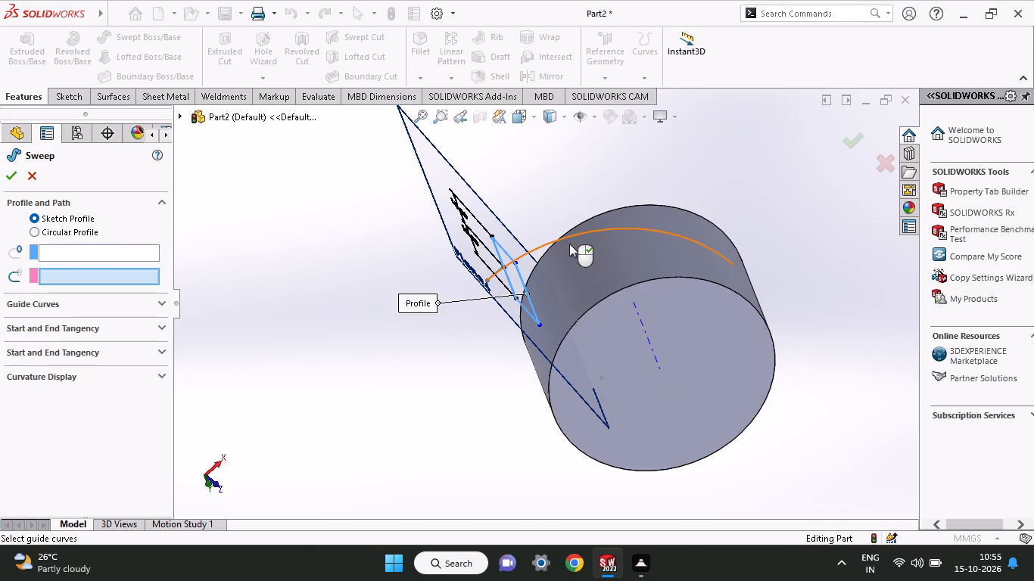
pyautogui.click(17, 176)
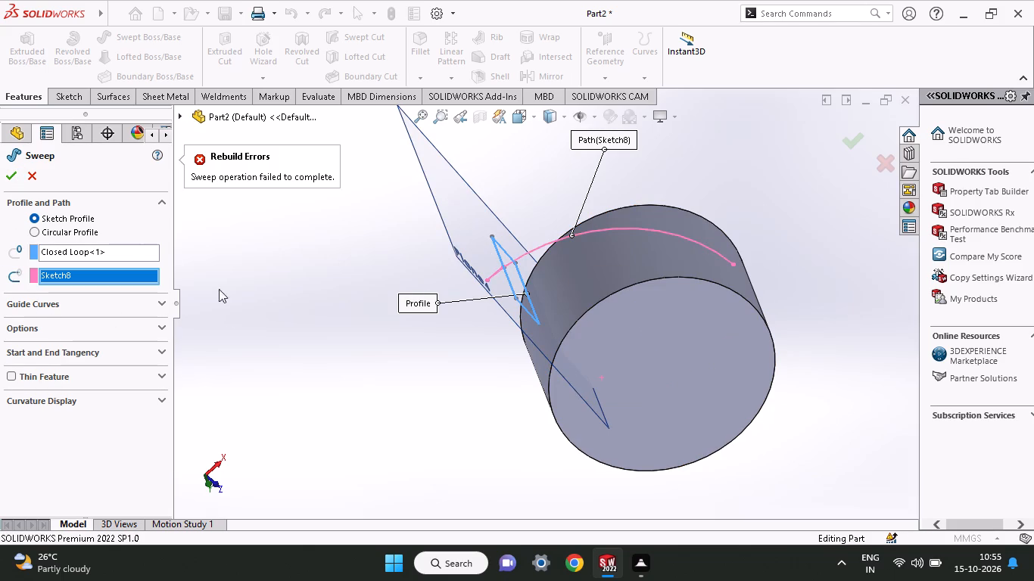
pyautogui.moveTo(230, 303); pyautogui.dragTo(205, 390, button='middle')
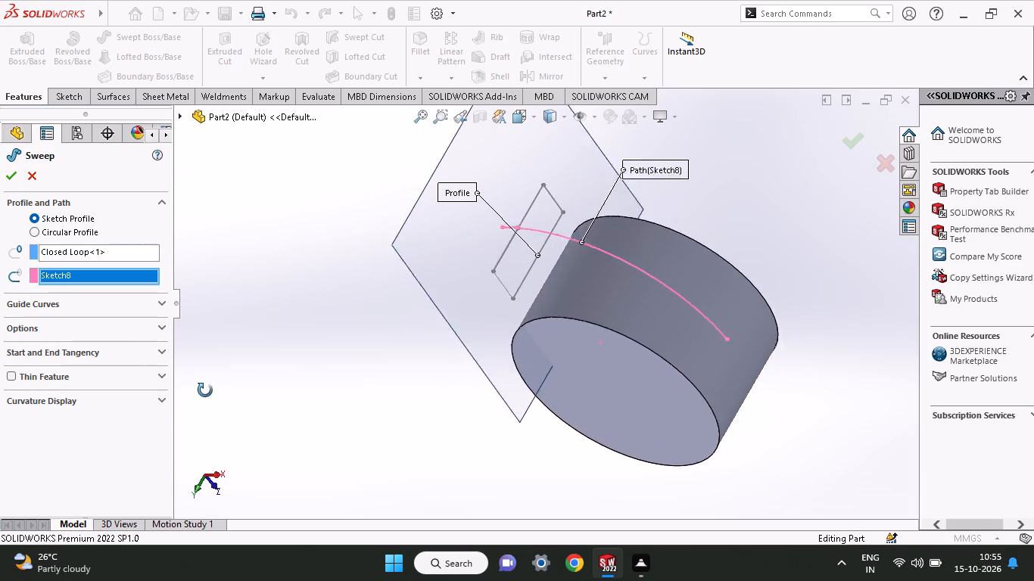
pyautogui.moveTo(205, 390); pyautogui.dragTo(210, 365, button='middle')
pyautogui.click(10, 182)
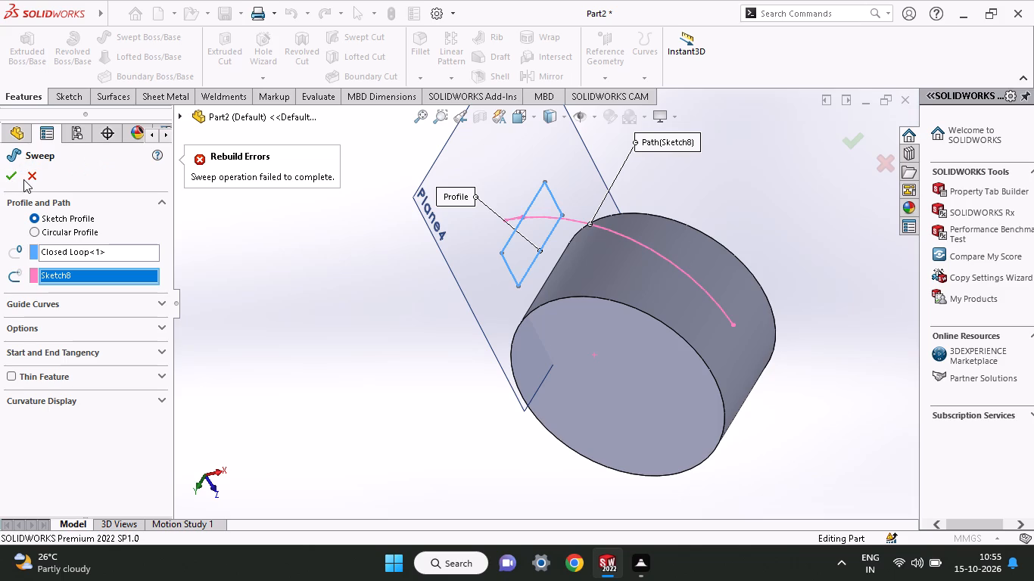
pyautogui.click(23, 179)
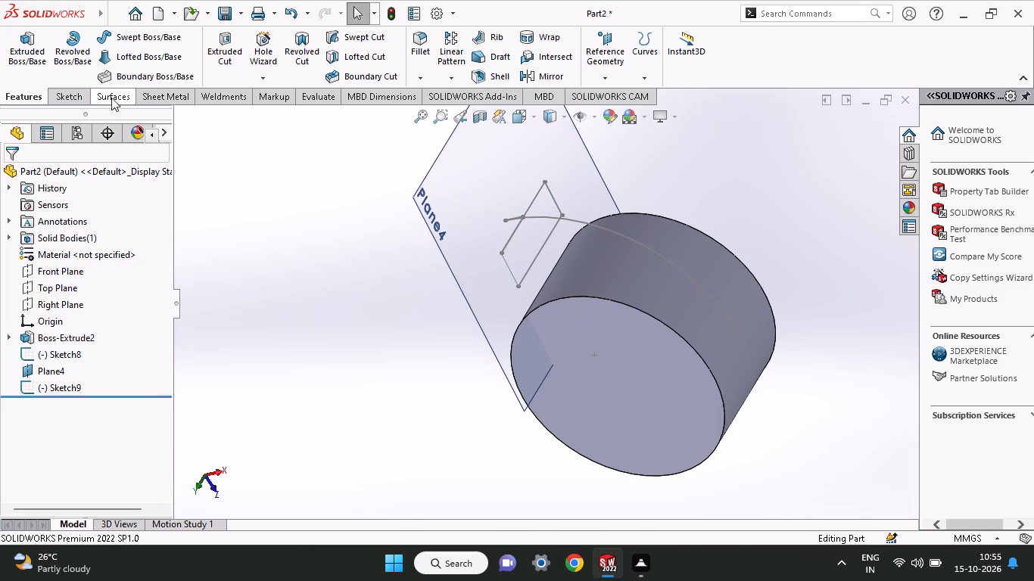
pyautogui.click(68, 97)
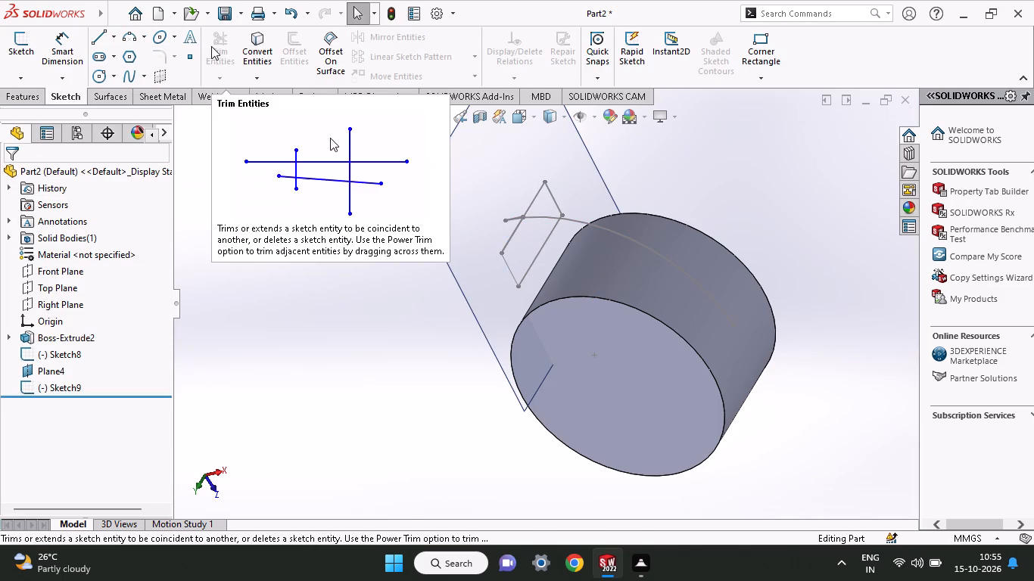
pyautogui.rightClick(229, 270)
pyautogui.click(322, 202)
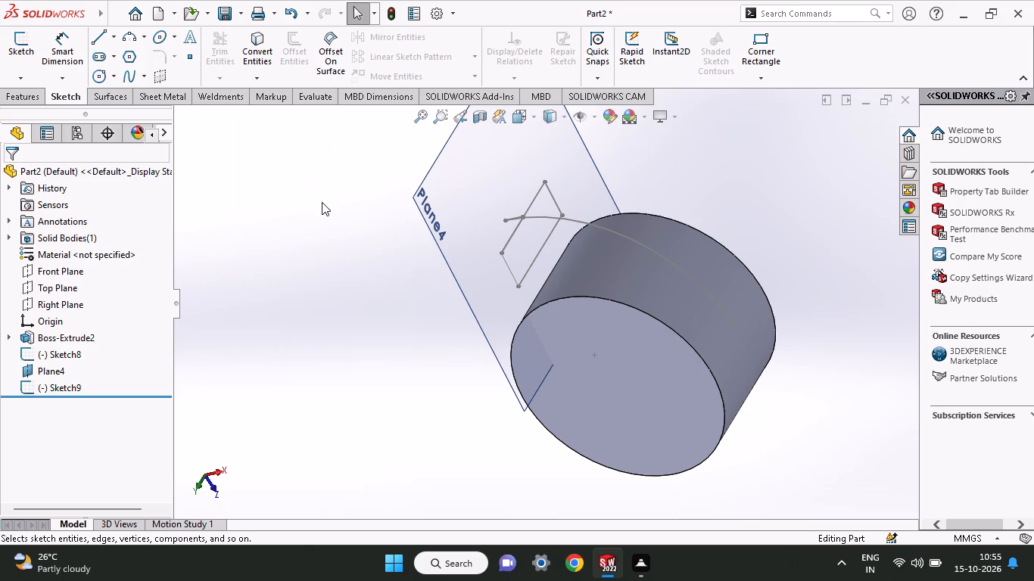
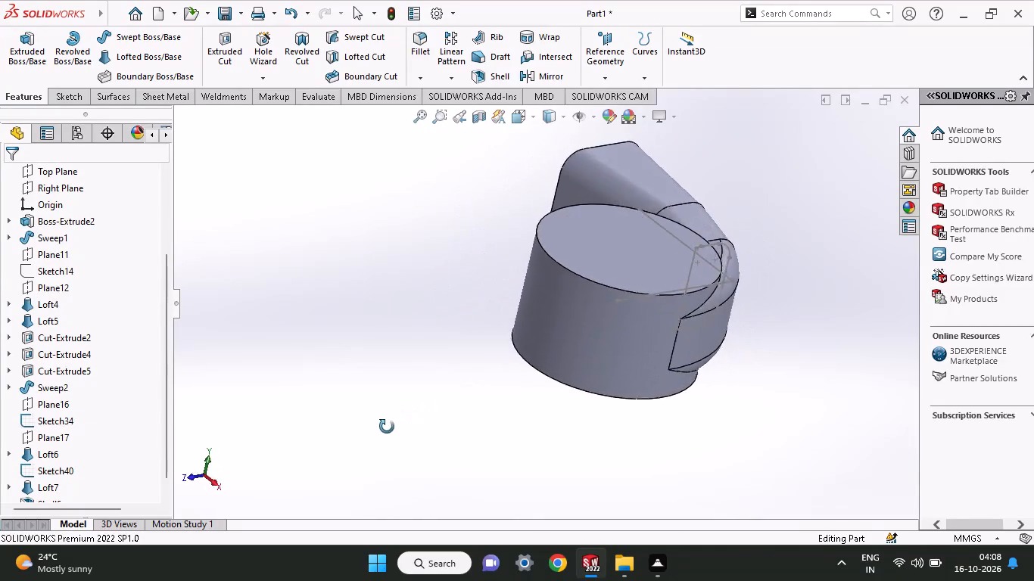
# Start a new sketch on the cylinder's flat circular top face.
pyautogui.moveTo(487, 133); pyautogui.dragTo(410, 250, button='middle')
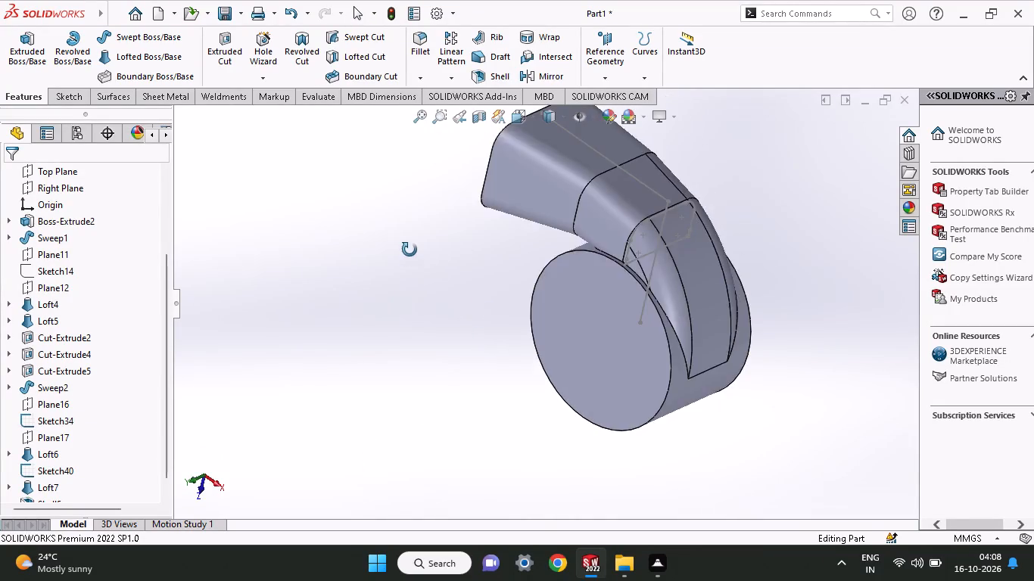
pyautogui.moveTo(410, 250); pyautogui.dragTo(461, 194, button='middle')
pyautogui.click(595, 285)
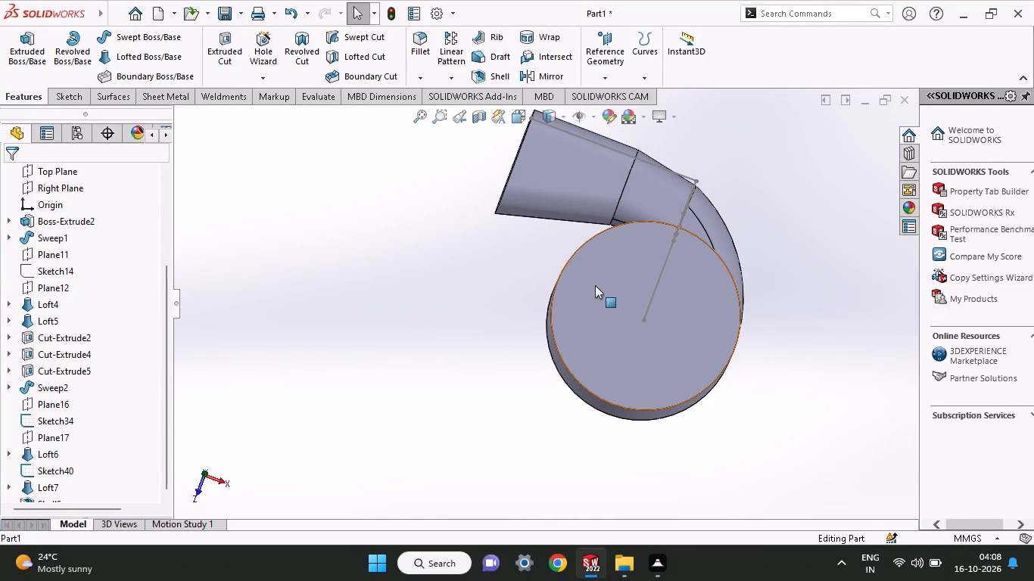
pyautogui.click(640, 275)
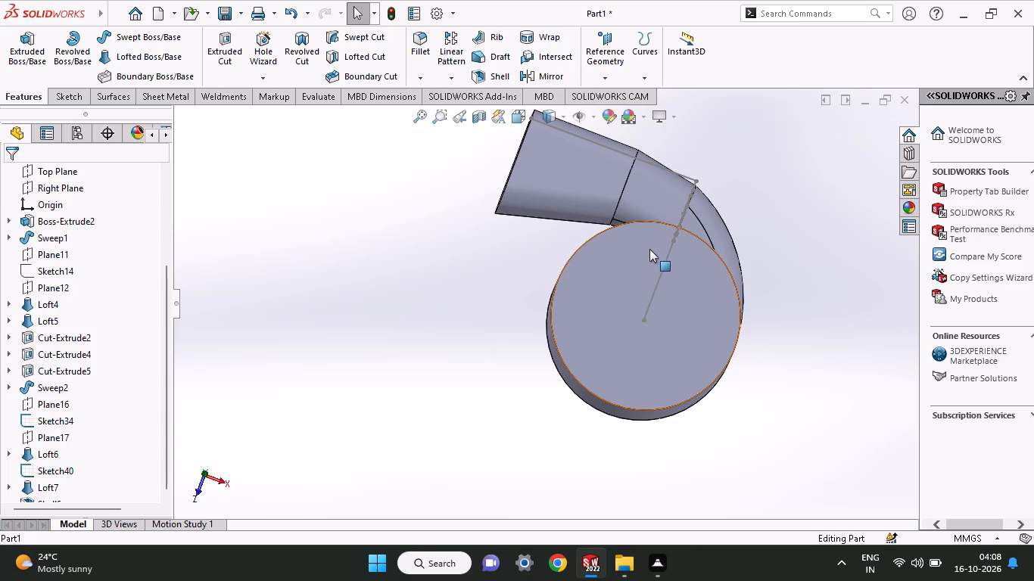
pyautogui.click(603, 272)
pyautogui.click(600, 327)
pyautogui.moveTo(429, 416); pyautogui.dragTo(462, 323, button='middle')
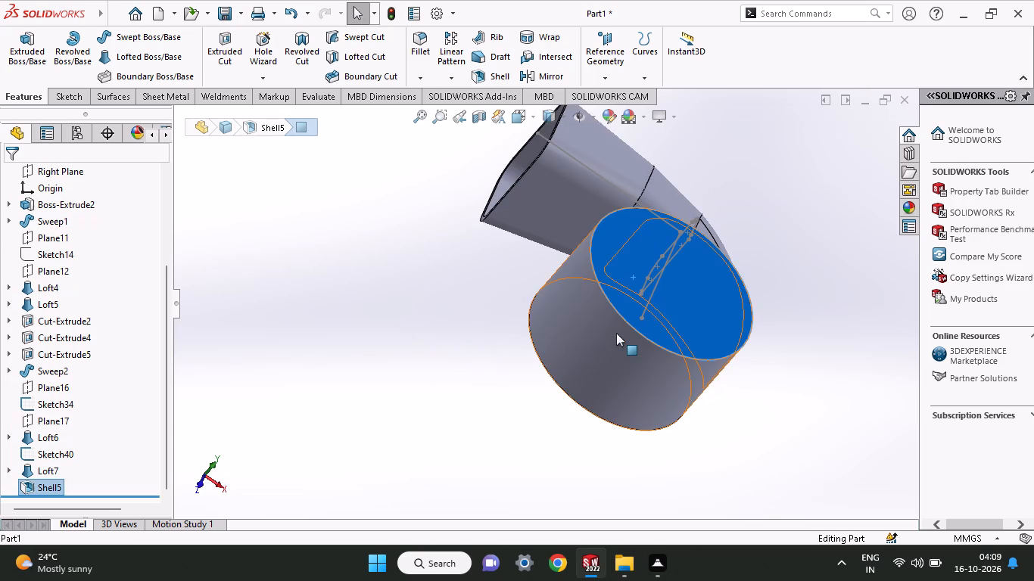
pyautogui.click(685, 315)
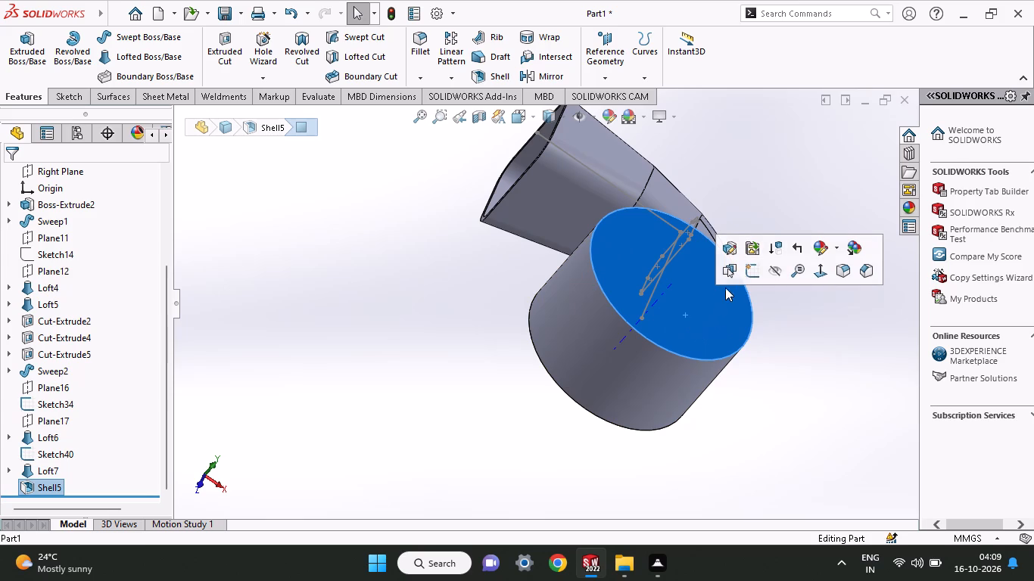
pyautogui.click(749, 275)
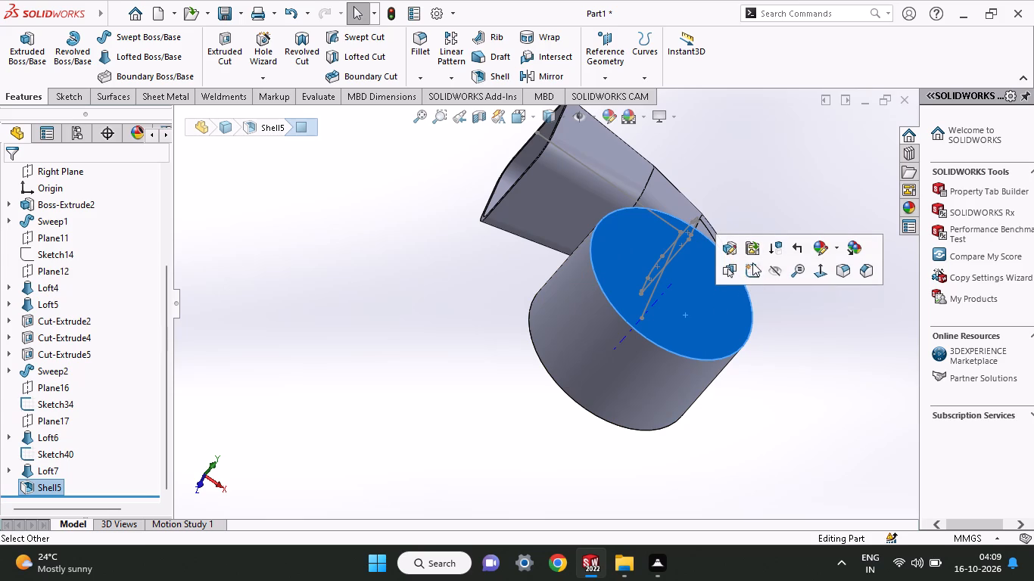
pyautogui.click(752, 273)
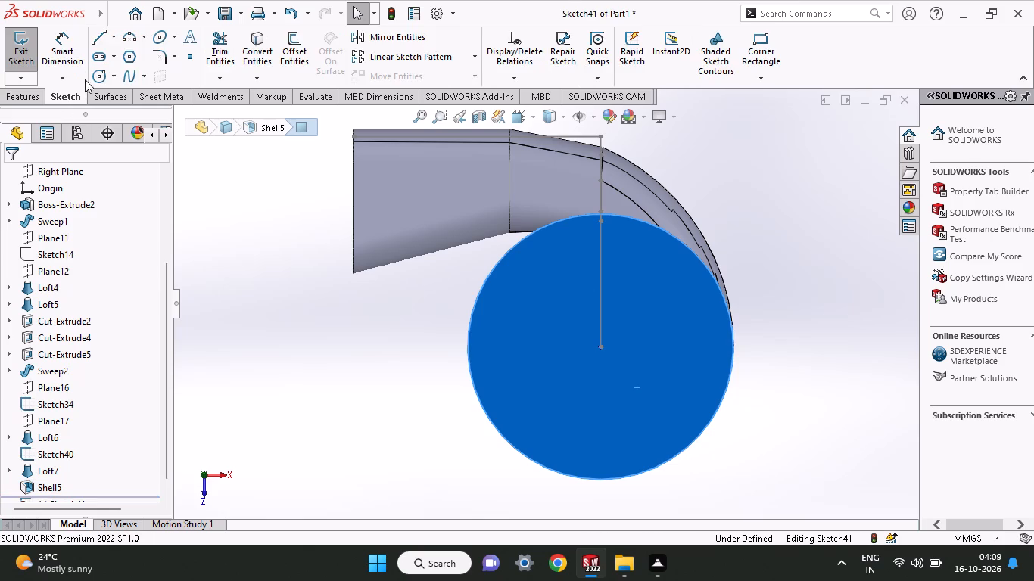
# Sketch a circle of about 9.9 mm radius centred on the origin of the cylinder's top face.
pyautogui.click(102, 79)
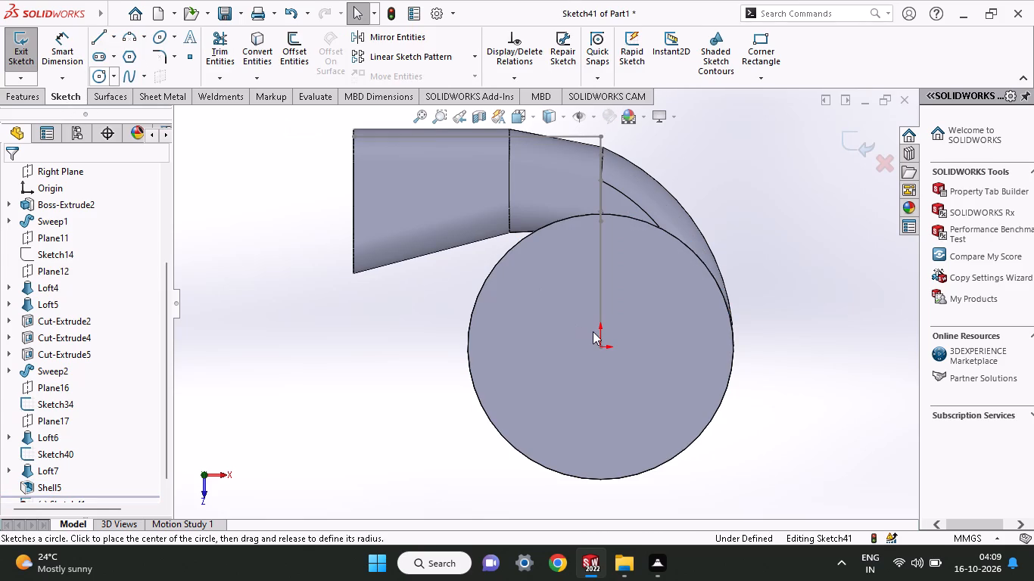
pyautogui.click(100, 75)
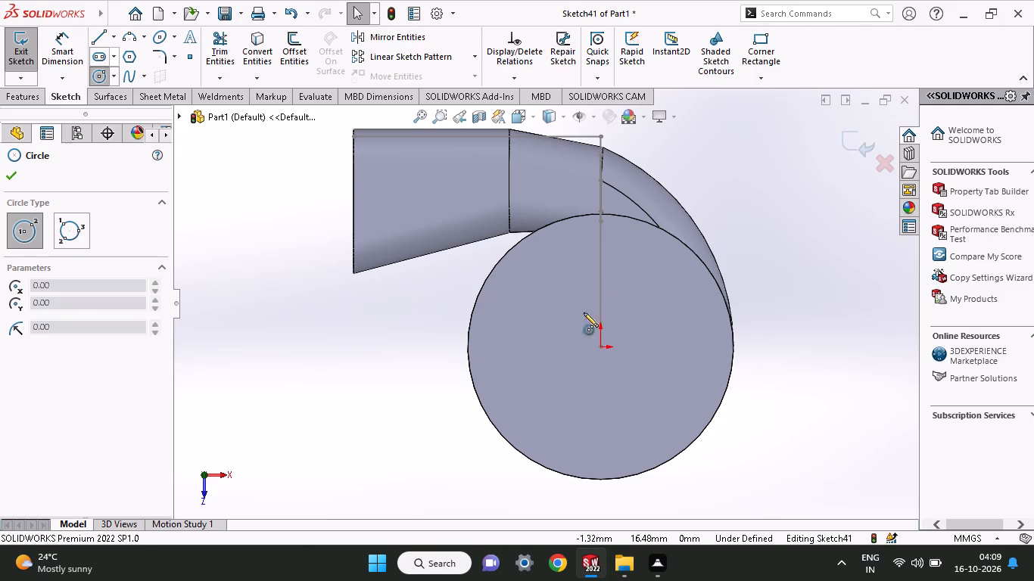
pyautogui.click(600, 349)
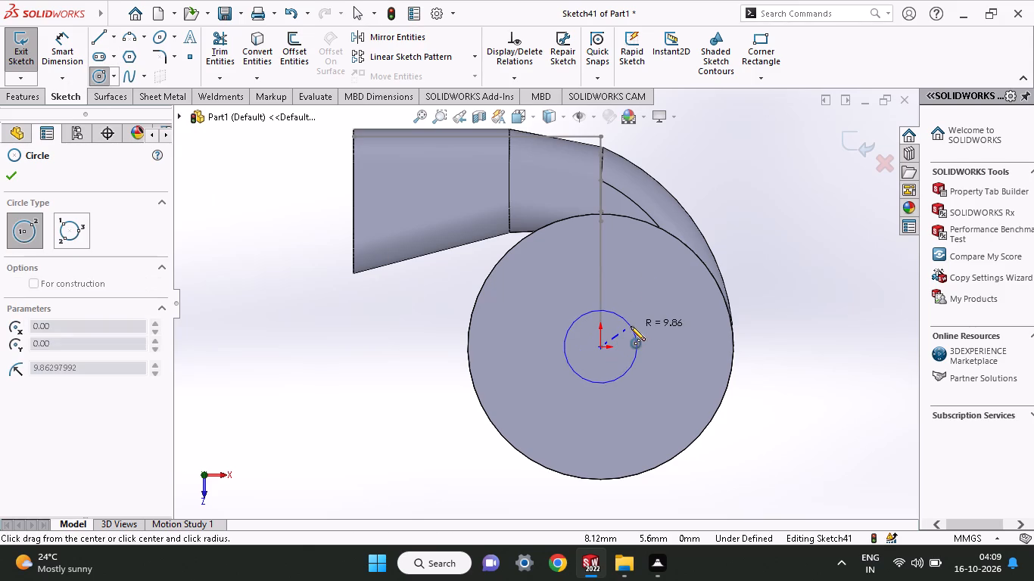
pyautogui.click(631, 326)
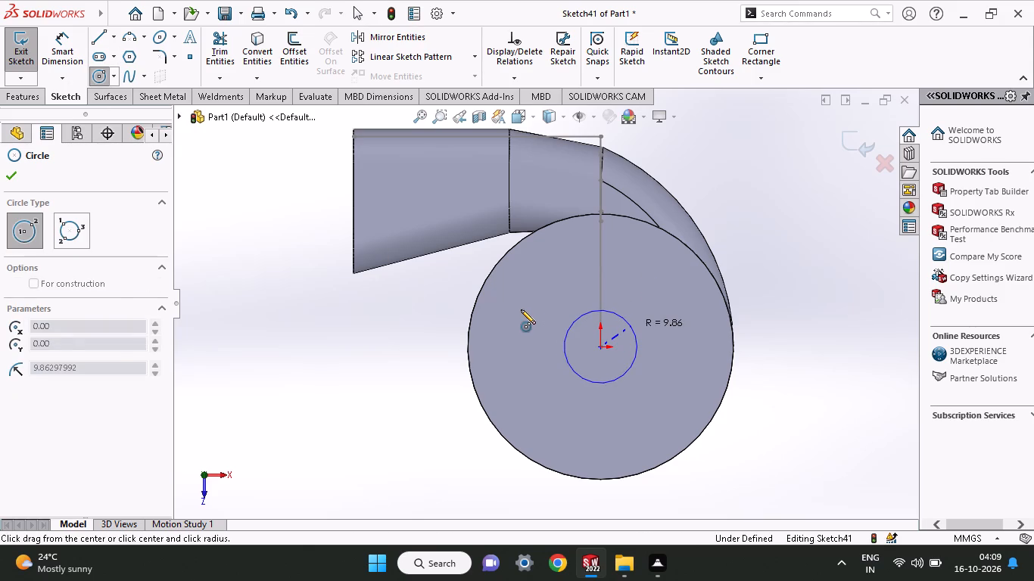
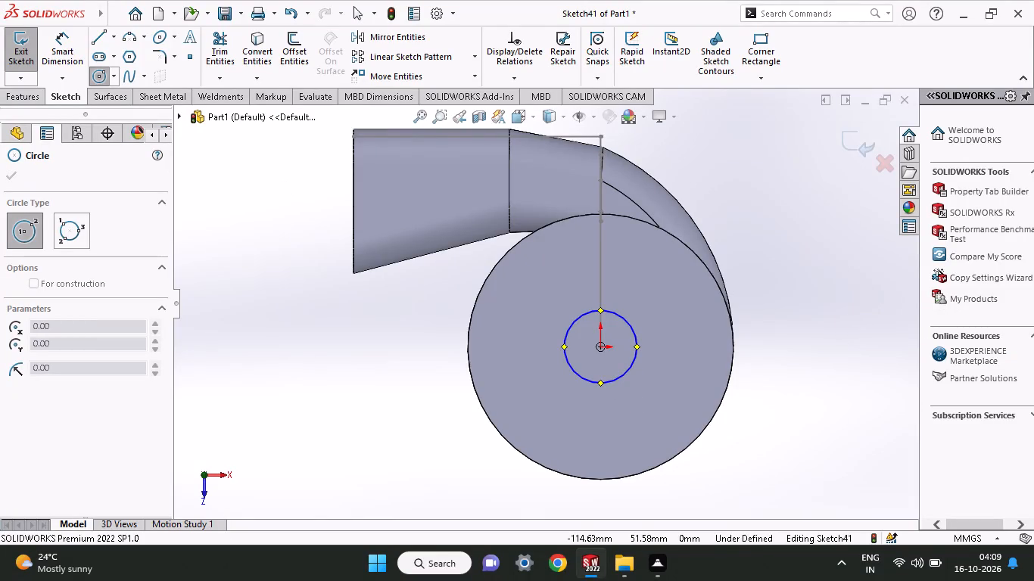
# Dimension the sketched circle on the cylinder's top face to a 16 mm diameter.
pyautogui.click(73, 56)
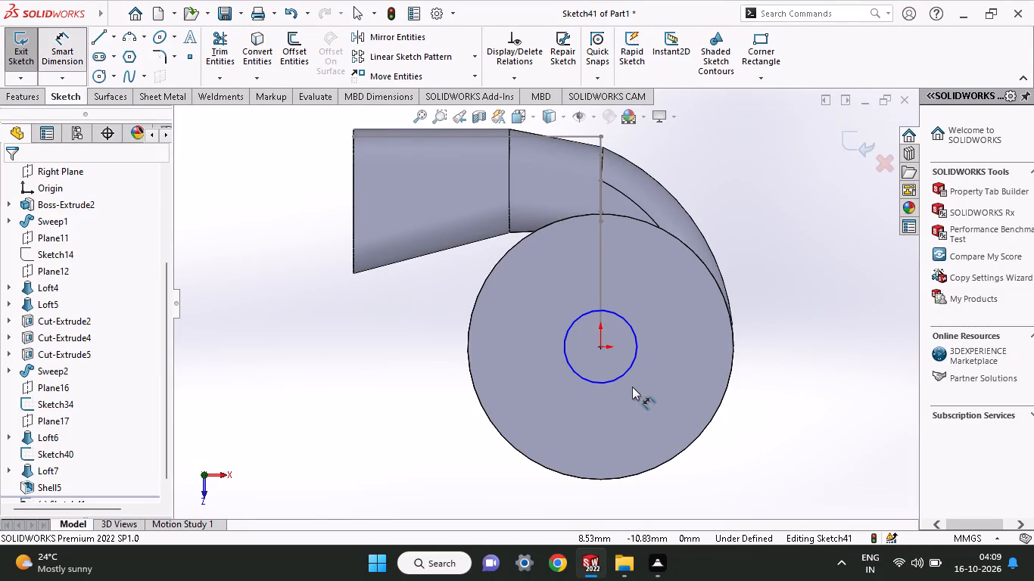
pyautogui.click(628, 369)
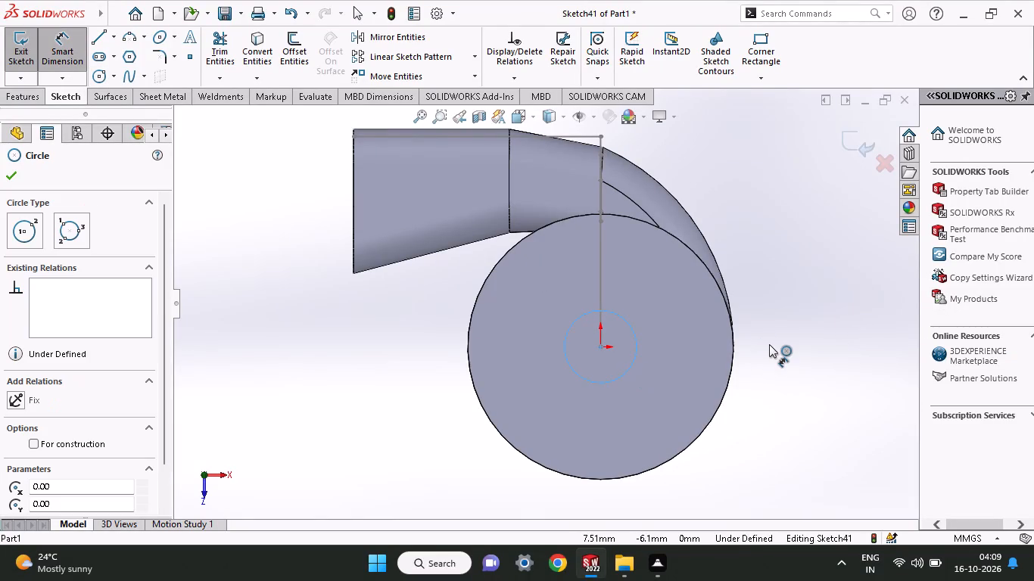
pyautogui.click(697, 359)
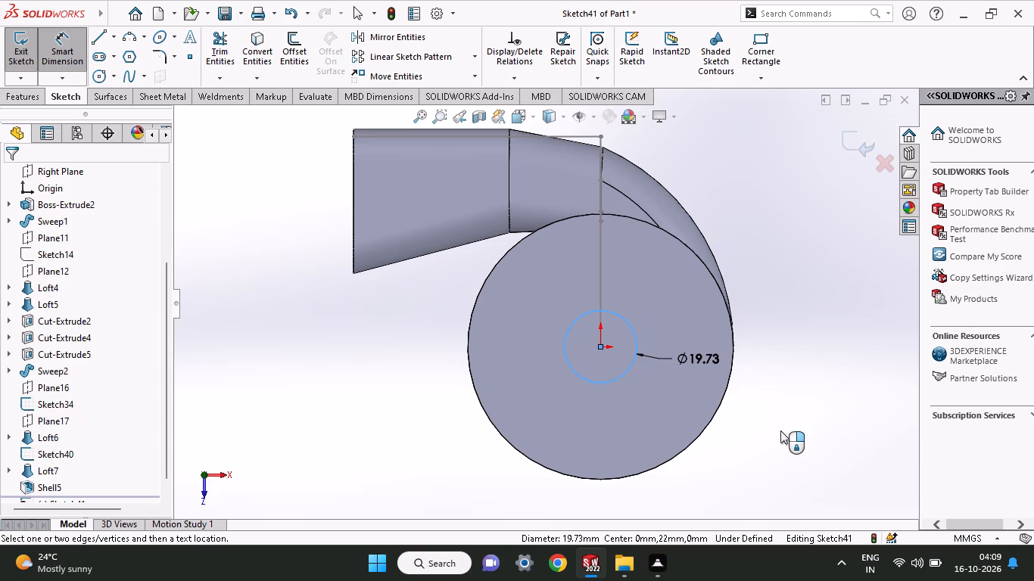
pyautogui.press('1')
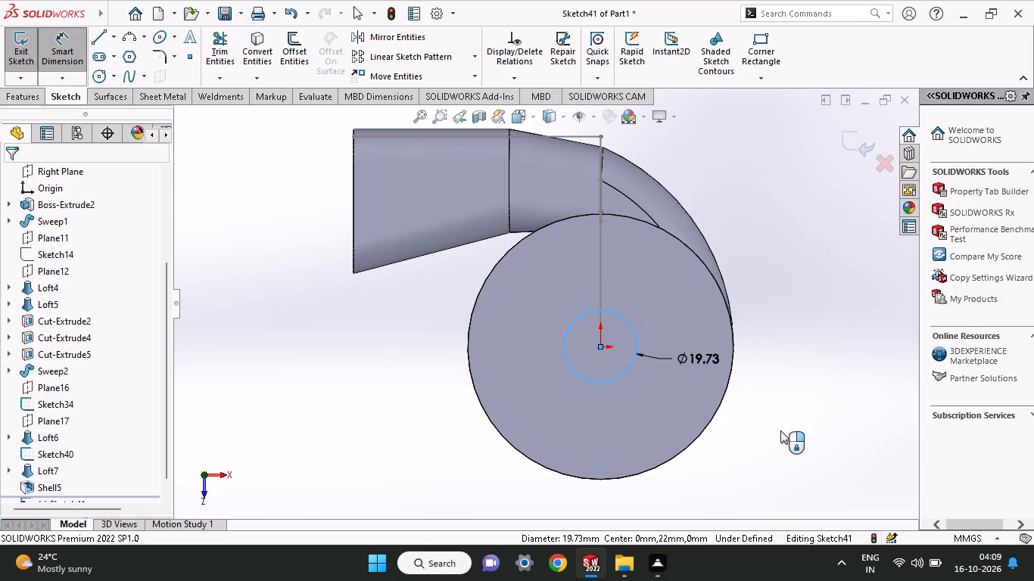
pyautogui.doubleClick(692, 355)
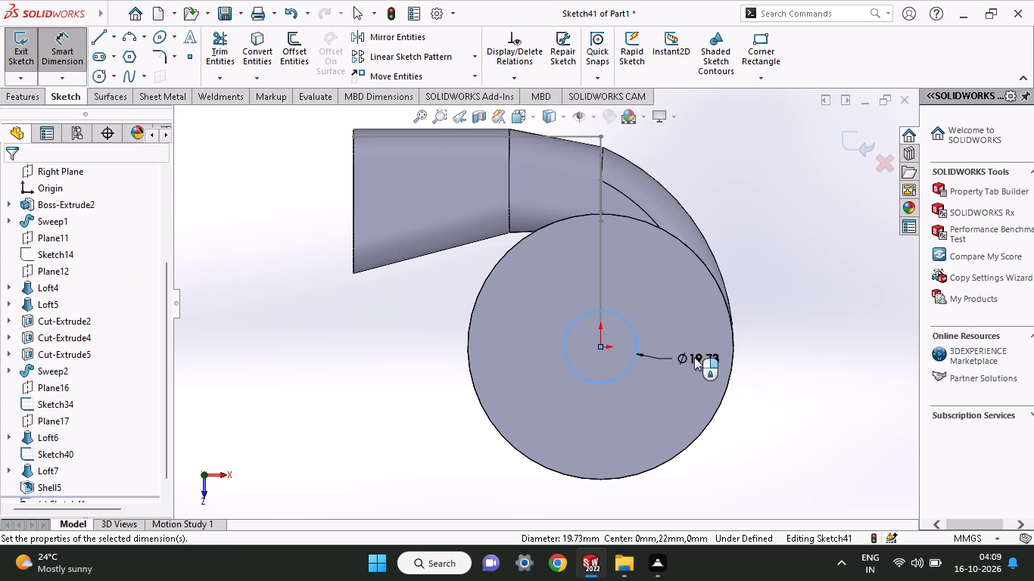
pyautogui.doubleClick(700, 356)
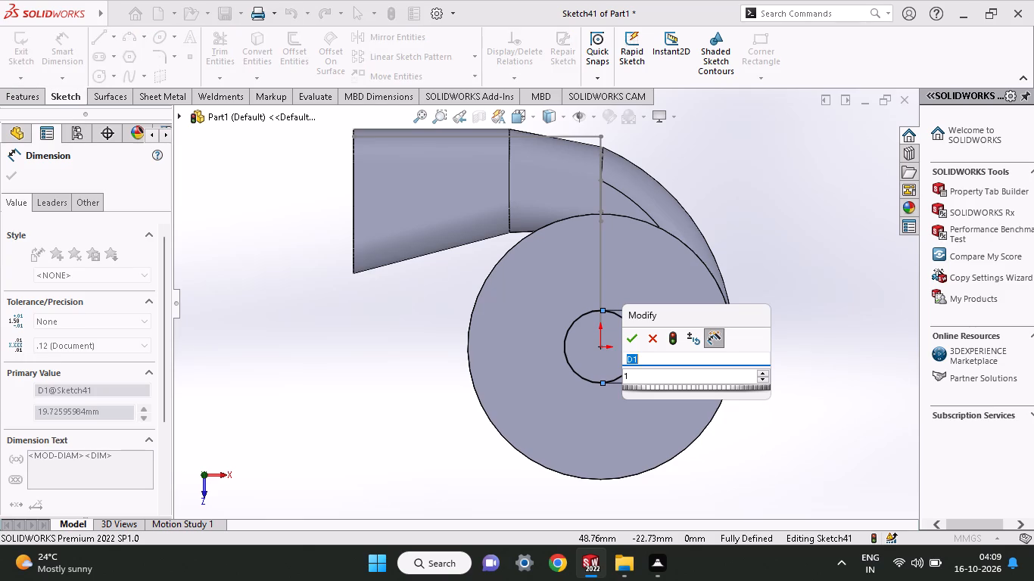
pyautogui.press('6')
pyautogui.press('Return')
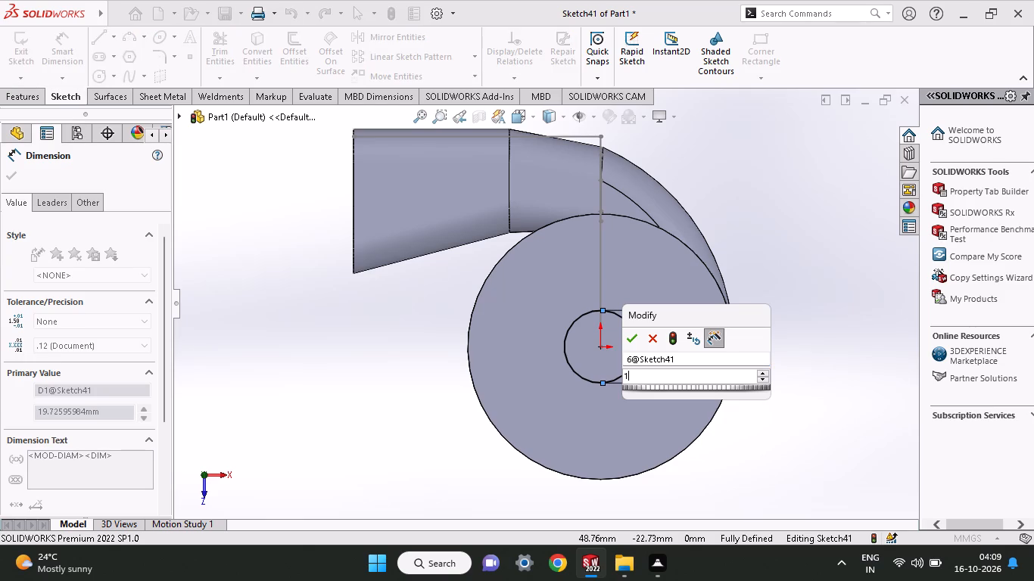
pyautogui.press('6')
pyautogui.press('Return')
pyautogui.click(634, 340)
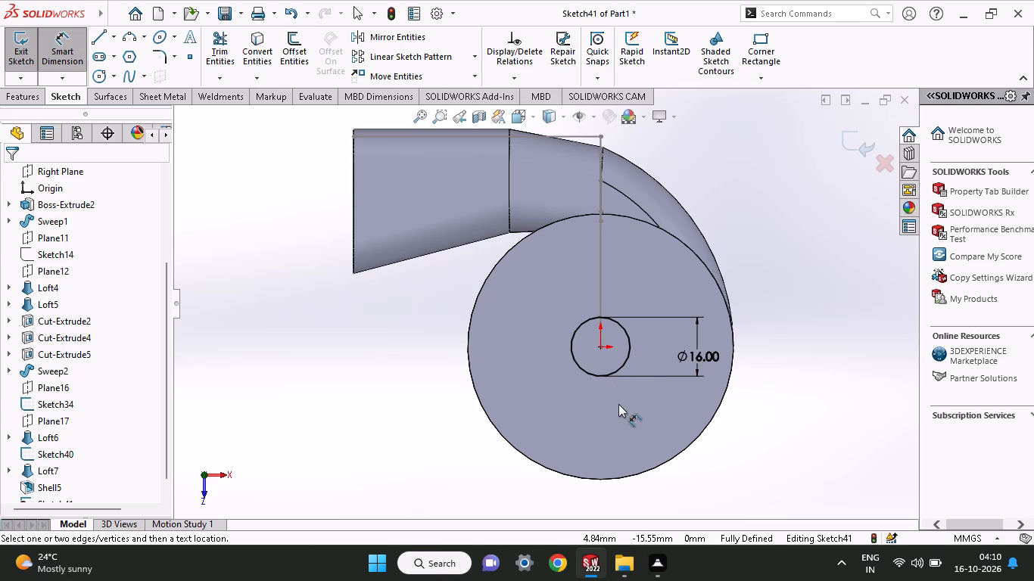
# Cut-extrude the 16 mm circle Through All to make a central hole in the cylinder.
pyautogui.click(23, 99)
pyautogui.click(228, 43)
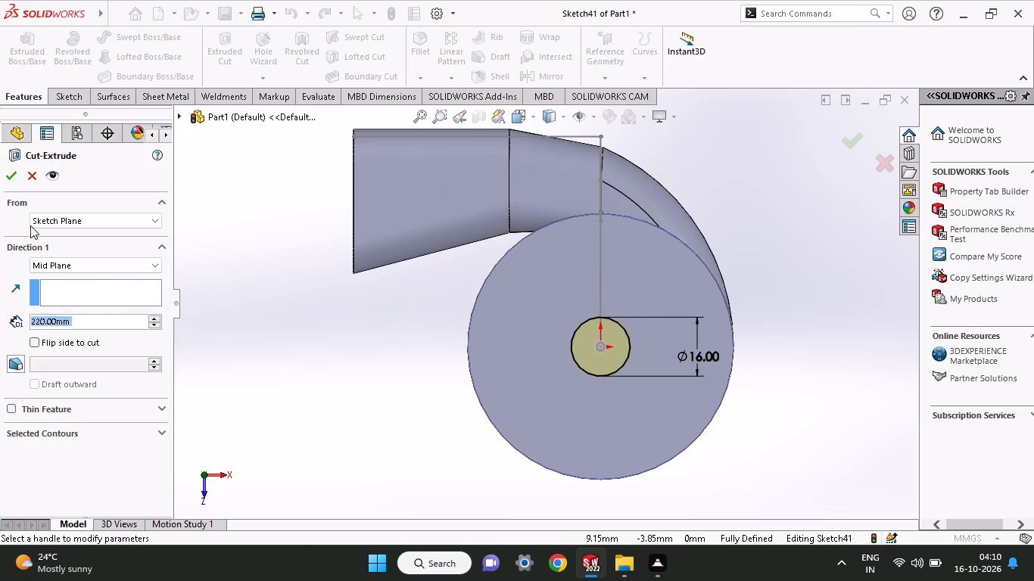
pyautogui.click(61, 271)
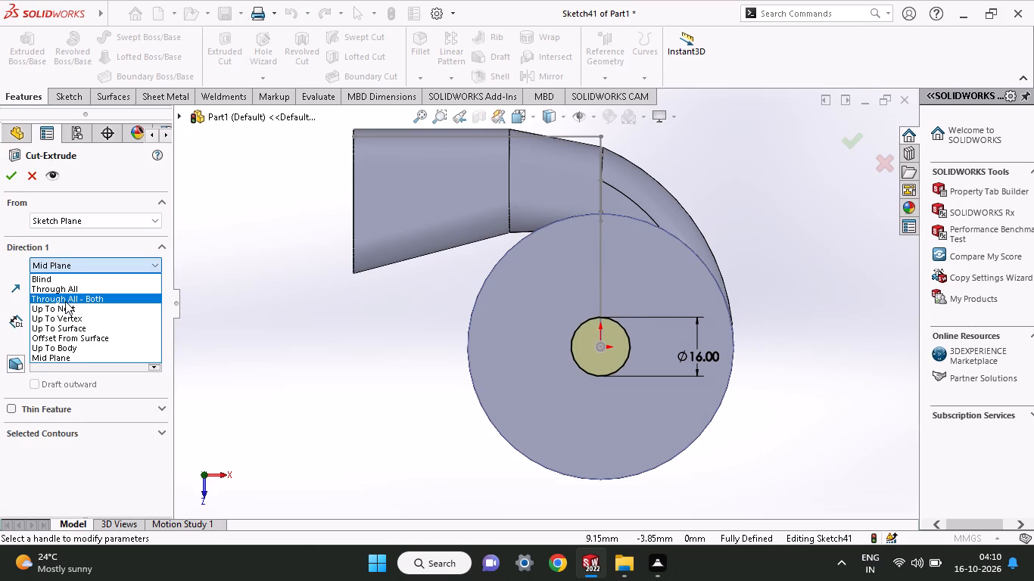
pyautogui.click(70, 289)
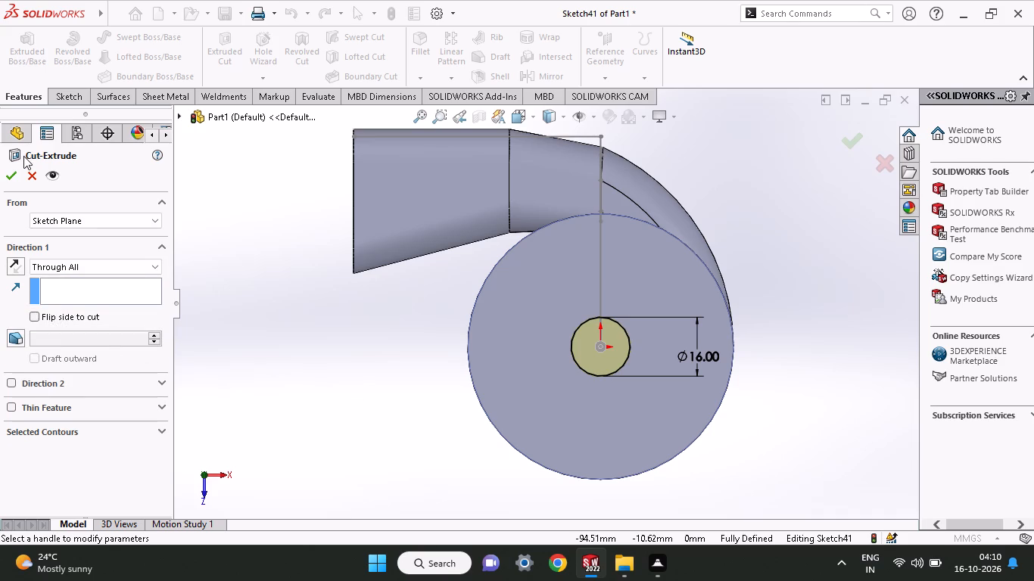
pyautogui.click(8, 169)
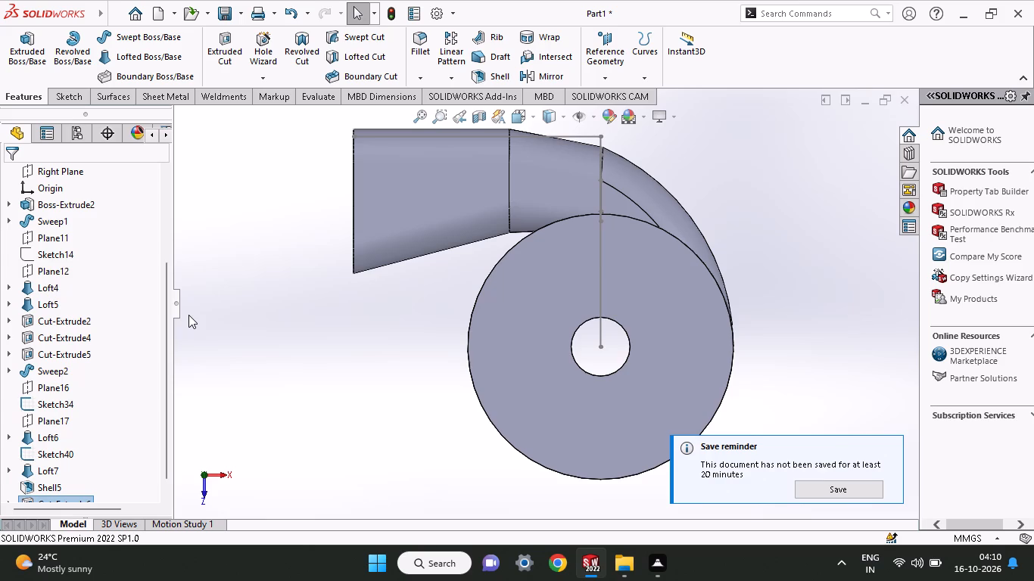
pyautogui.click(787, 346)
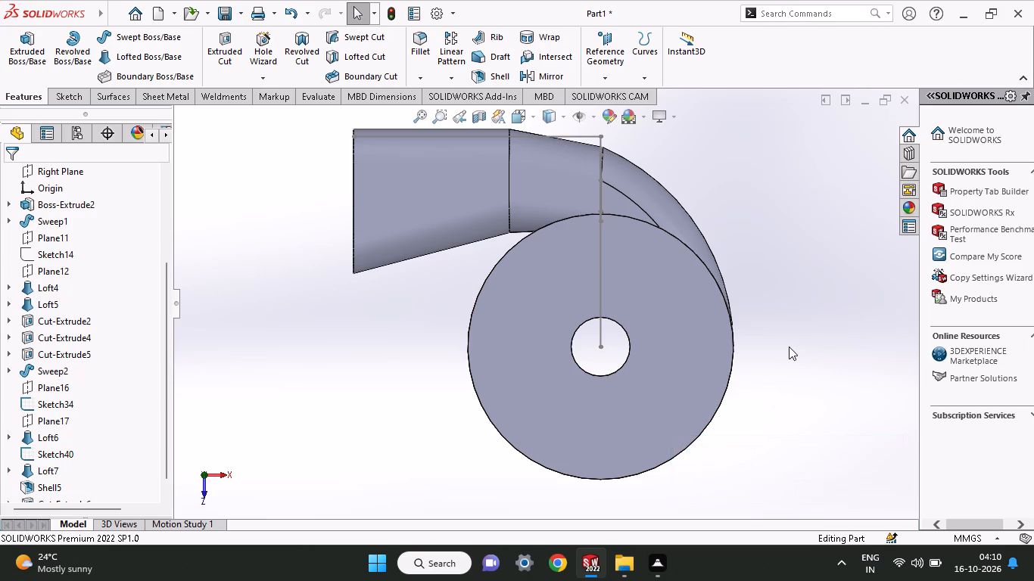
# On the cylinder's flat top face, sketch a circle about 44 mm in diameter, centred on the origin around the hole.
pyautogui.moveTo(789, 346); pyautogui.dragTo(780, 421, button='middle')
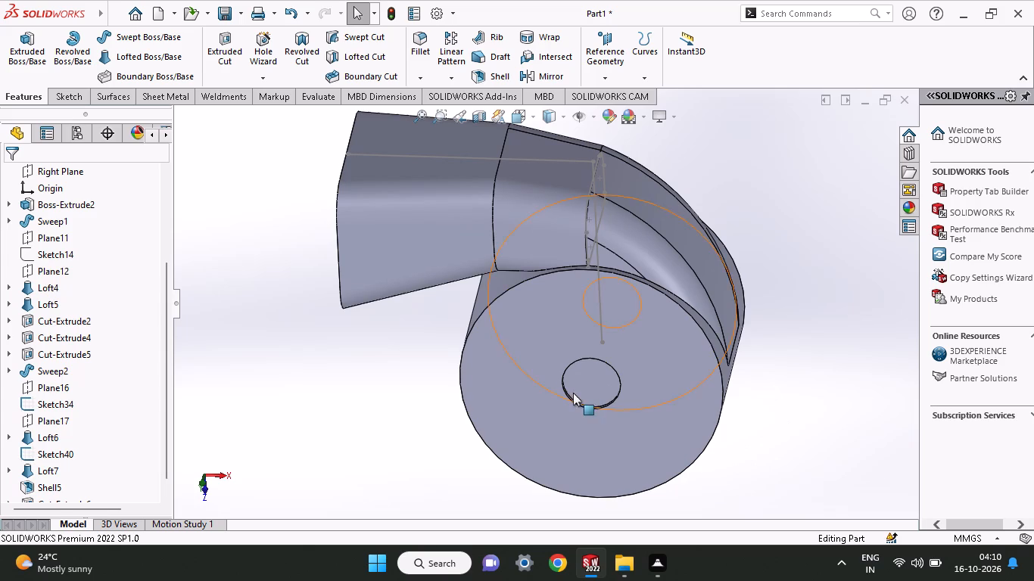
pyautogui.moveTo(629, 415); pyautogui.dragTo(634, 382, button='middle')
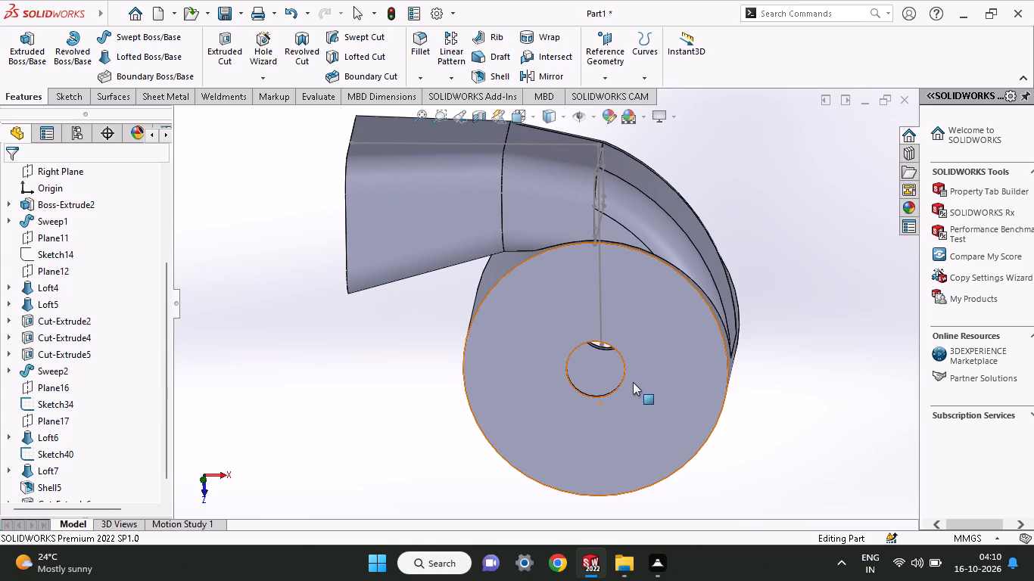
pyautogui.moveTo(609, 380); pyautogui.dragTo(566, 377, button='middle')
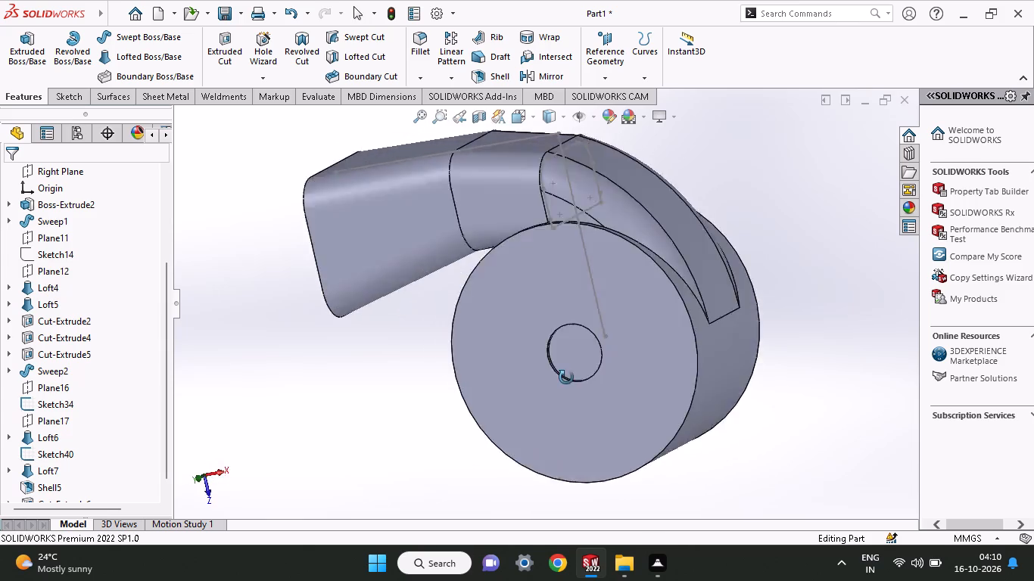
pyautogui.moveTo(566, 377); pyautogui.dragTo(637, 405, button='middle')
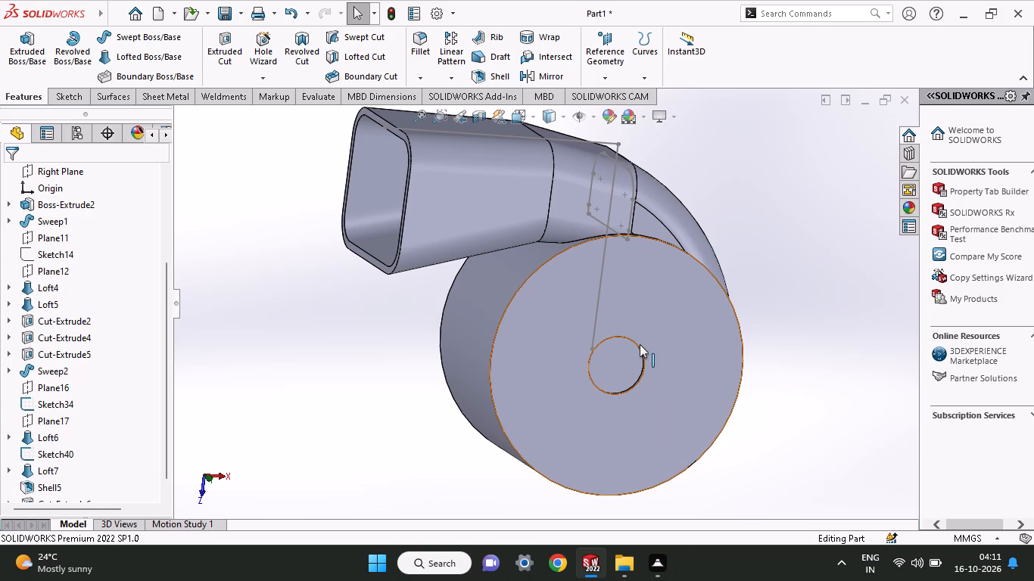
pyautogui.moveTo(738, 398); pyautogui.dragTo(705, 415, button='middle')
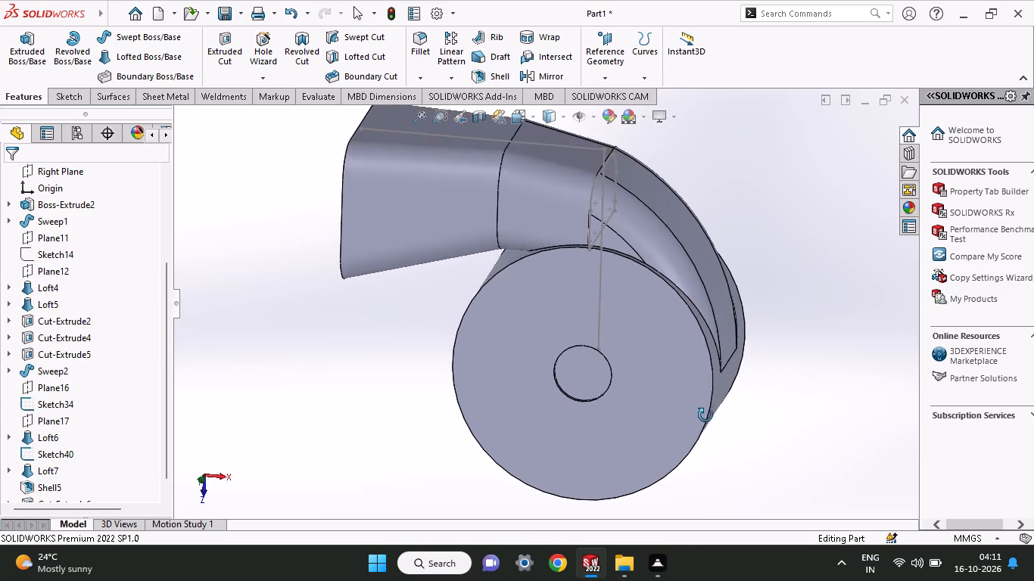
pyautogui.moveTo(705, 415); pyautogui.dragTo(740, 424, button='middle')
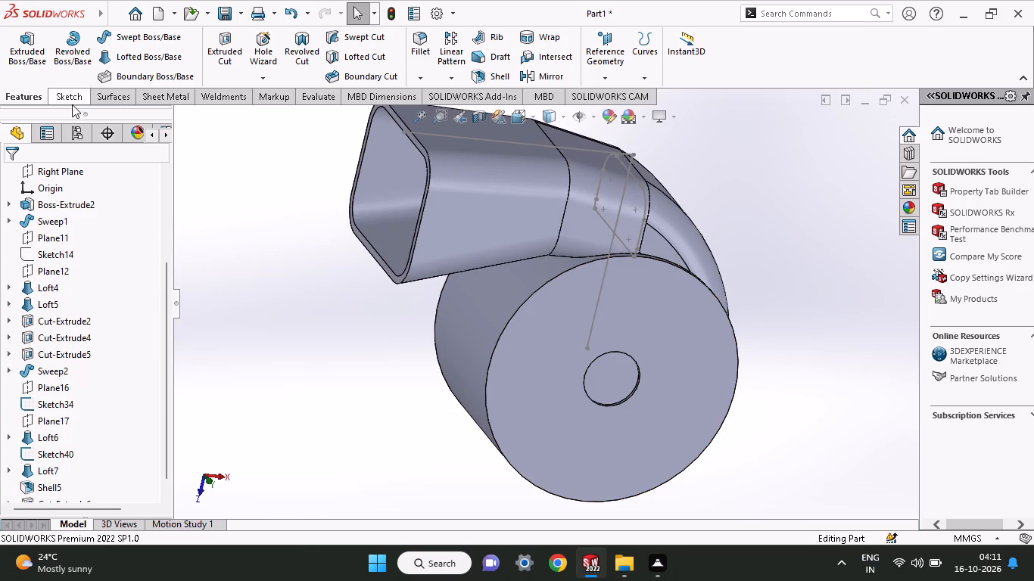
pyautogui.click(70, 91)
pyautogui.click(105, 81)
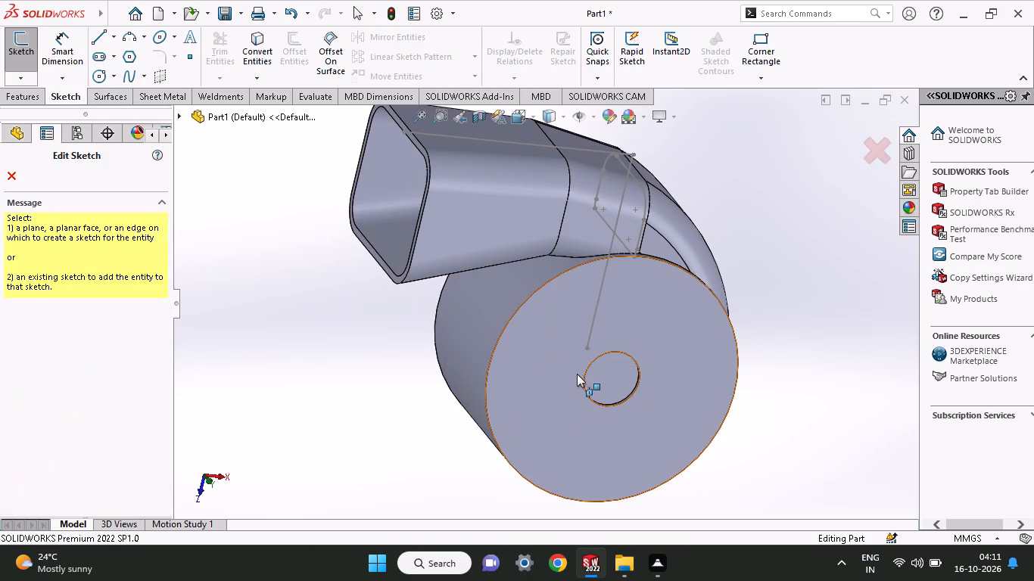
pyautogui.click(693, 384)
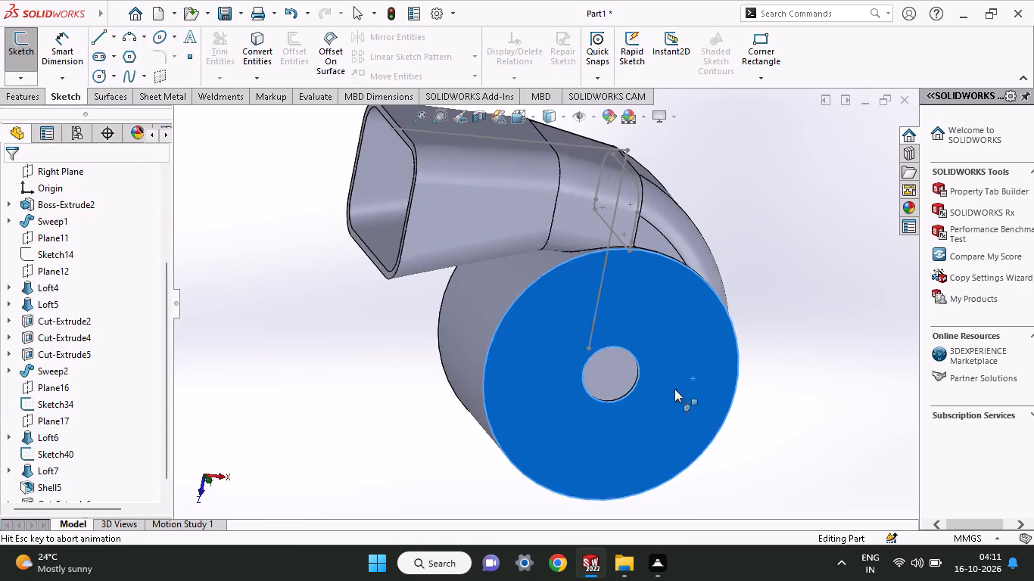
pyautogui.click(602, 350)
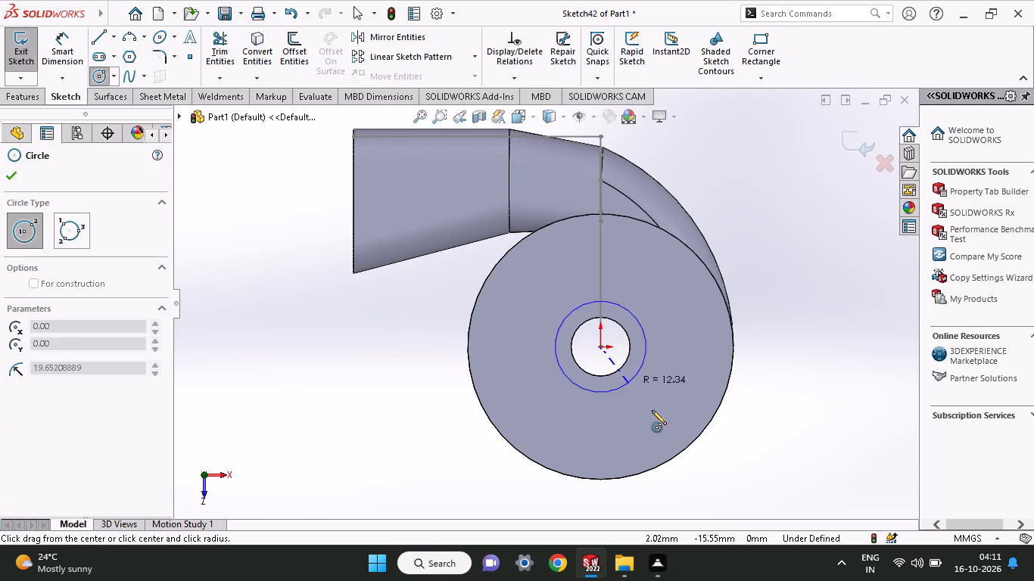
pyautogui.click(652, 410)
# Dimension the new circle around the central hole to a 64 mm diameter.
pyautogui.click(73, 51)
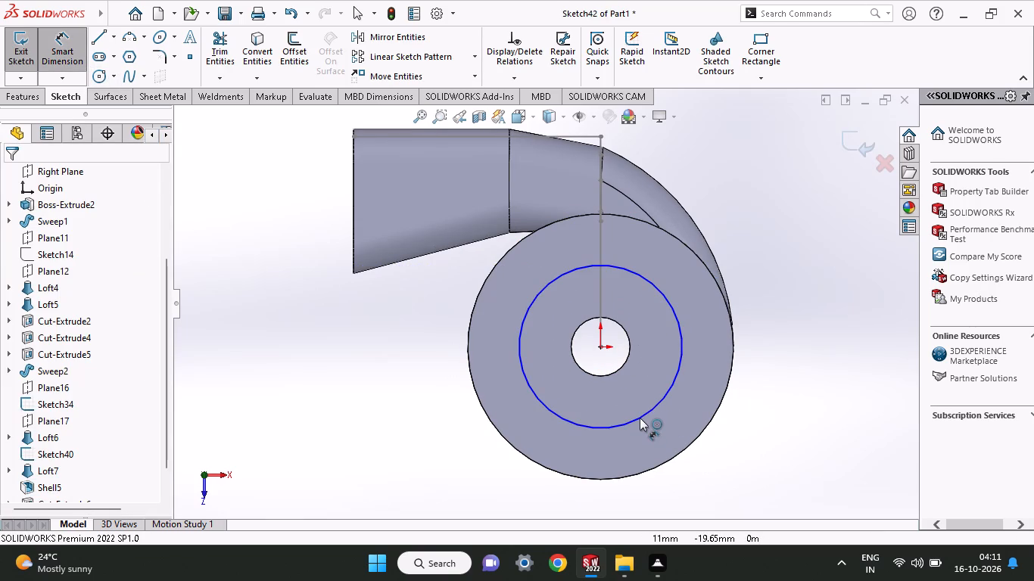
pyautogui.click(640, 418)
pyautogui.click(768, 437)
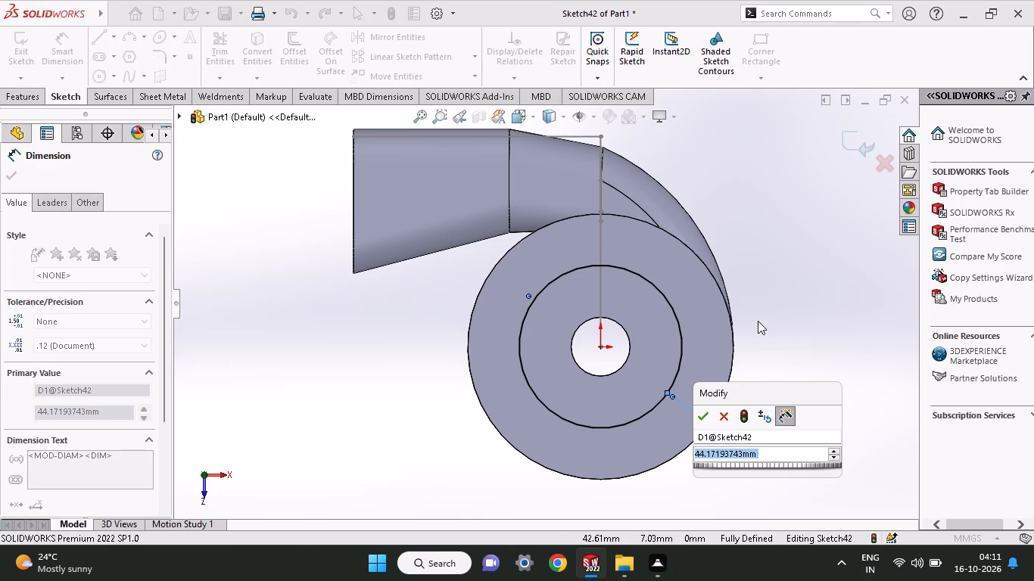
pyautogui.write('64')
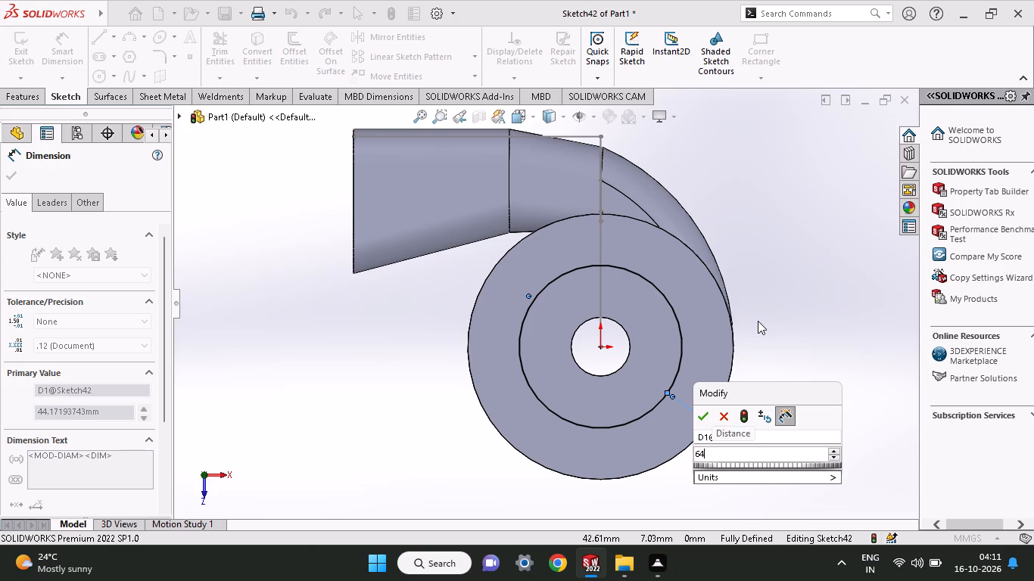
pyautogui.press('Return')
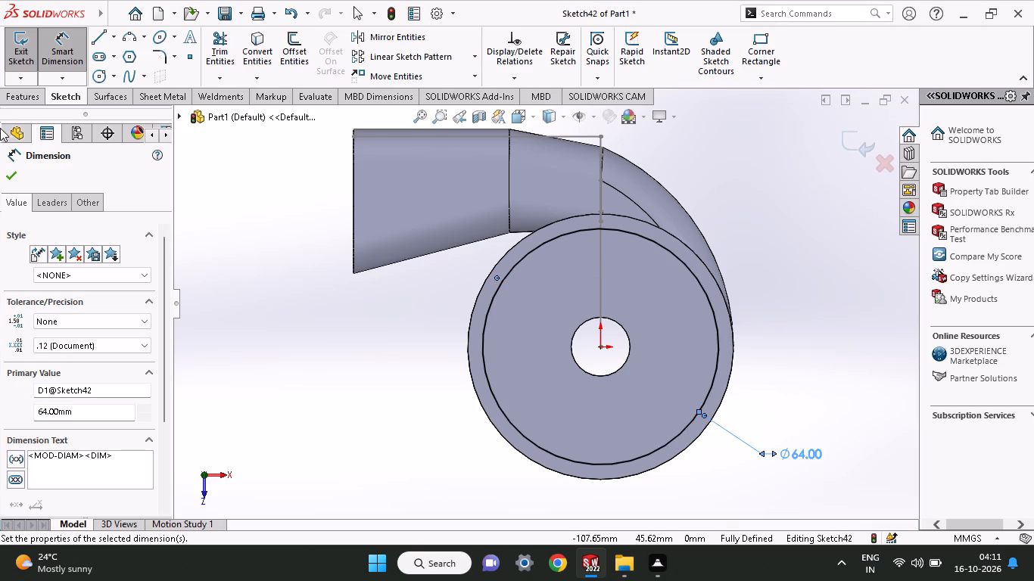
# Cut-extrude the 64 mm circle with a Blind depth of 42 mm to bore out the cylinder.
pyautogui.click(14, 98)
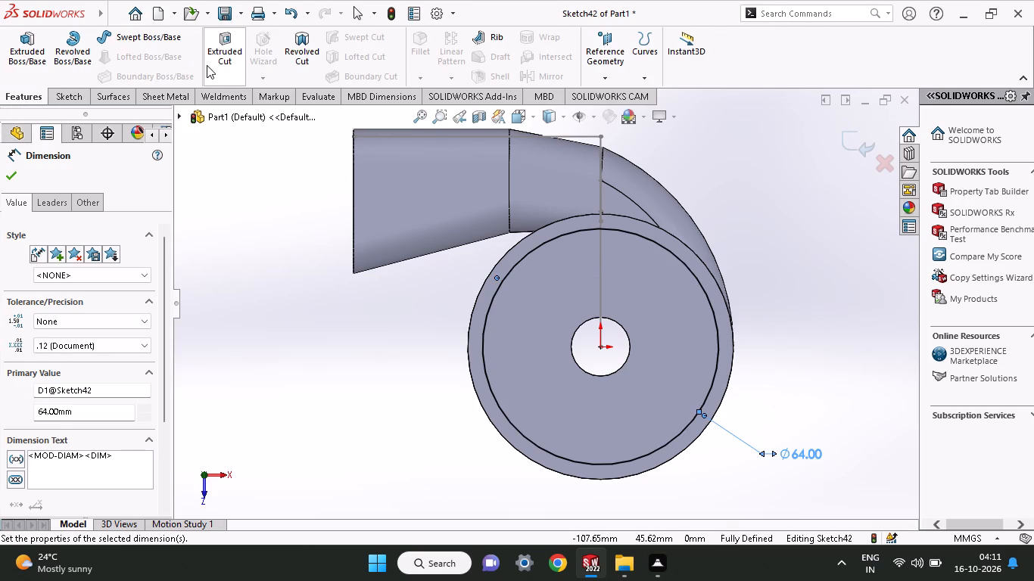
pyautogui.click(210, 65)
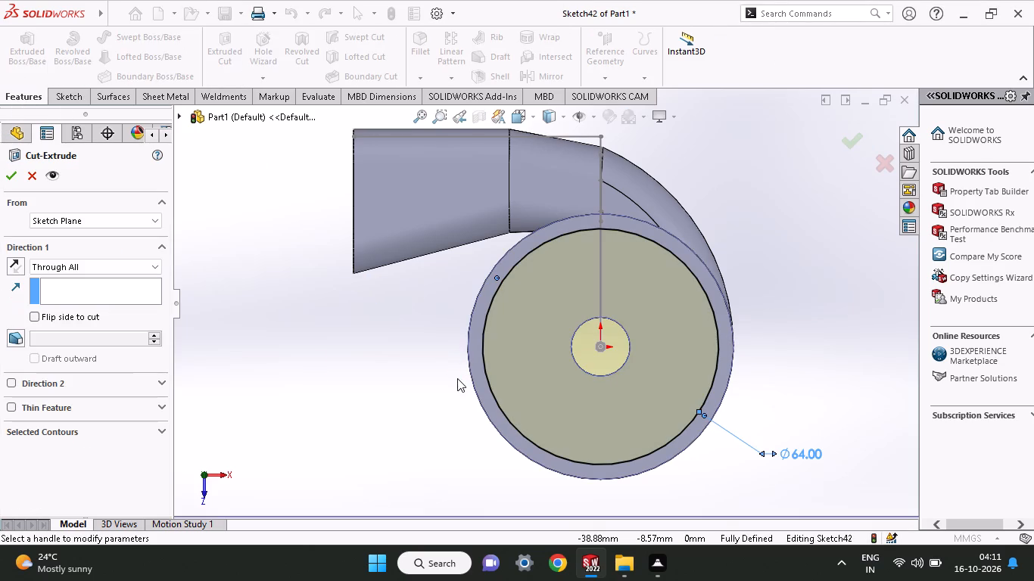
pyautogui.click(129, 272)
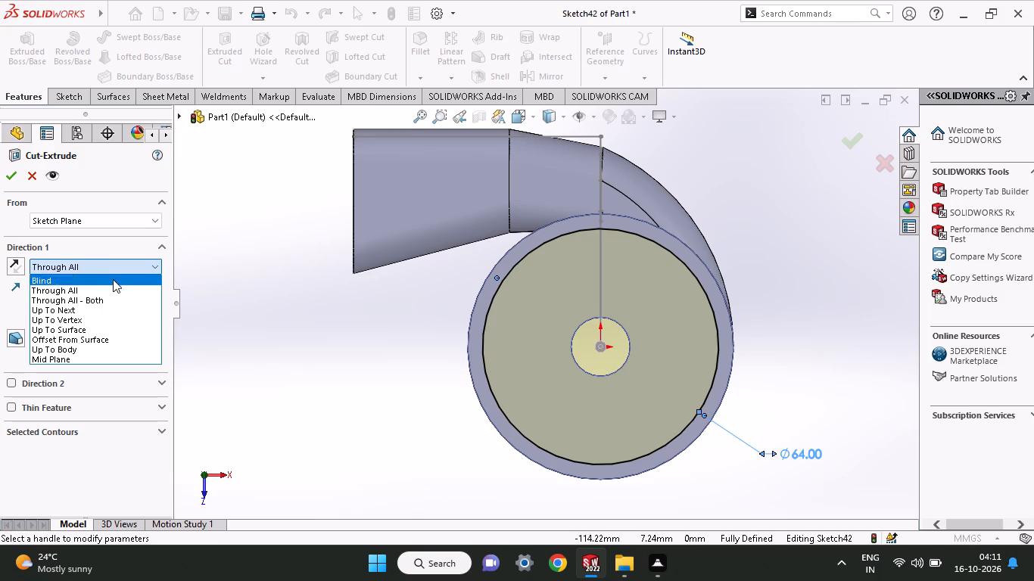
pyautogui.click(110, 281)
pyautogui.moveTo(360, 359); pyautogui.dragTo(399, 371, button='middle')
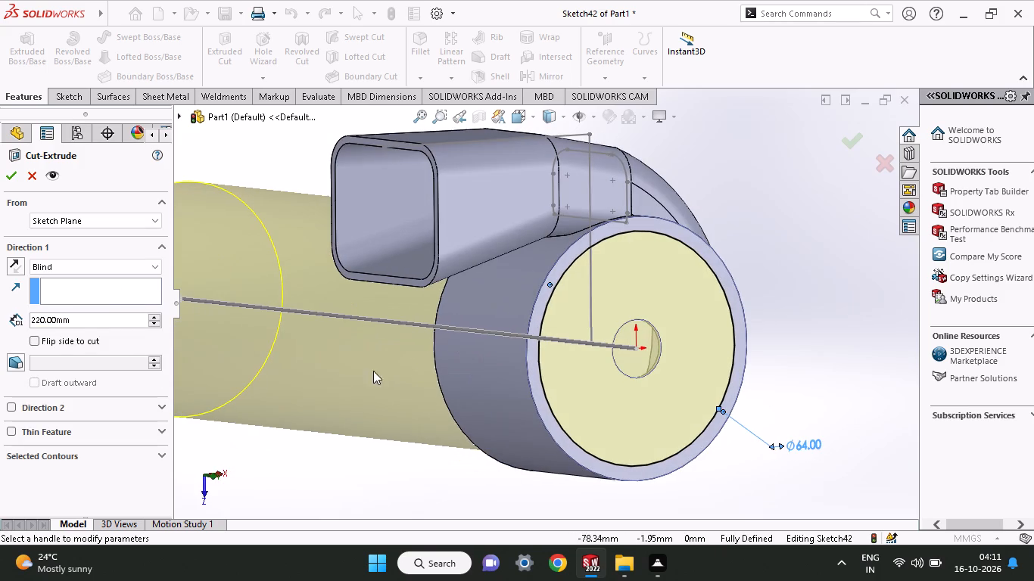
pyautogui.moveTo(85, 325); pyautogui.dragTo(0, 325)
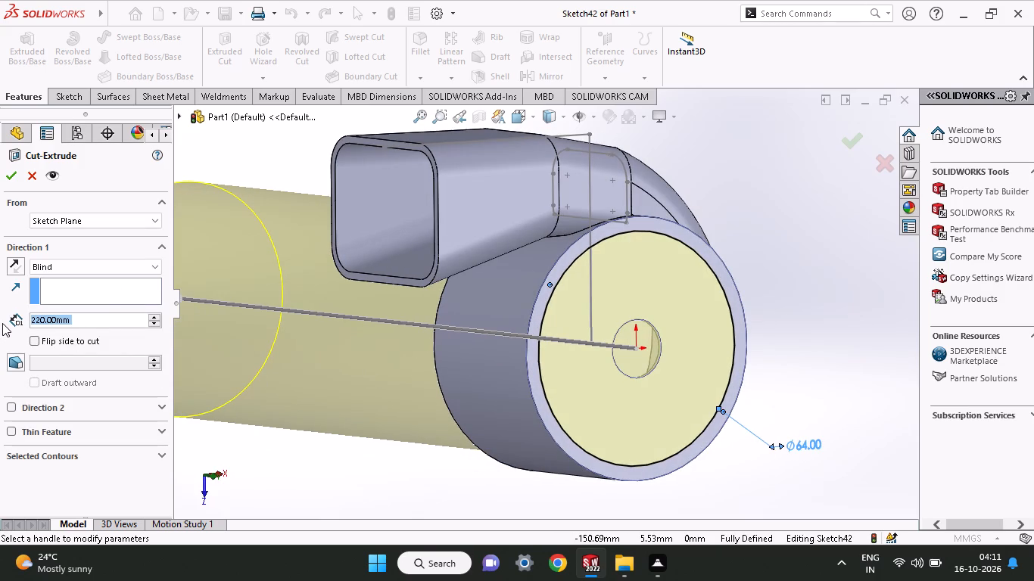
pyautogui.rightClick(2, 323)
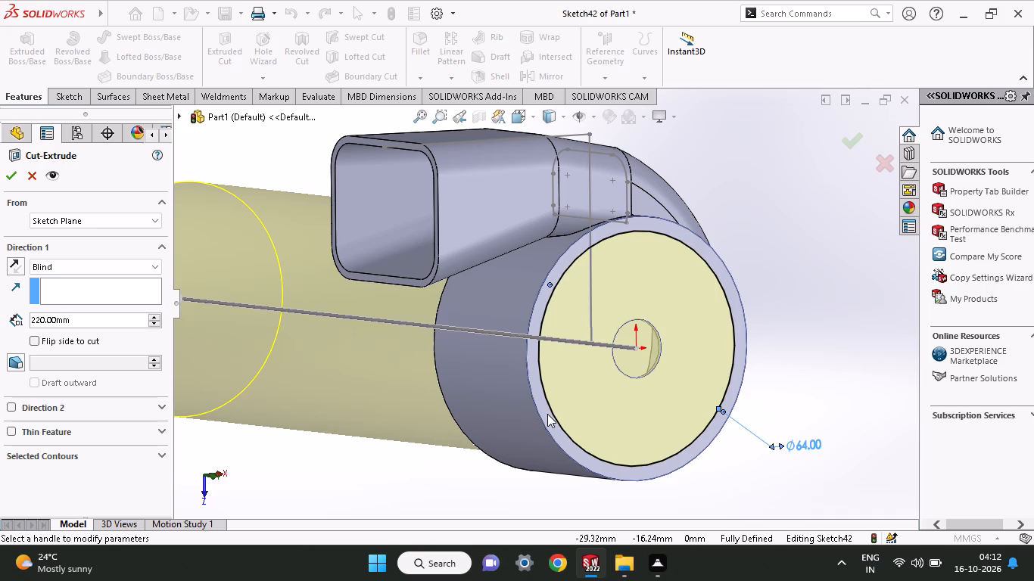
pyautogui.moveTo(72, 317); pyautogui.dragTo(5, 322)
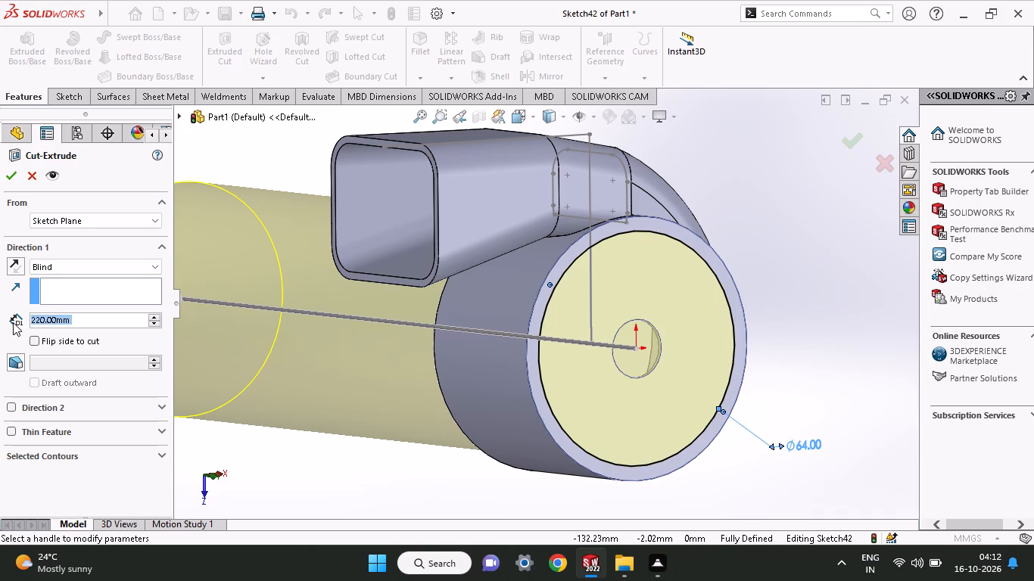
pyautogui.write('42')
pyautogui.press('Return')
pyautogui.moveTo(323, 311); pyautogui.dragTo(380, 330, button='middle')
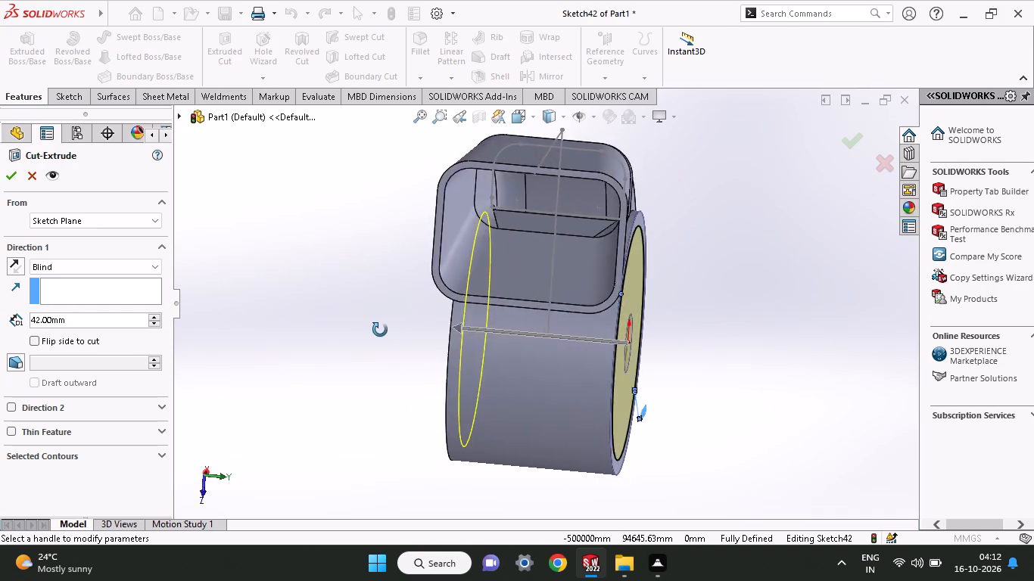
pyautogui.moveTo(380, 330); pyautogui.dragTo(362, 334, button='middle')
pyautogui.click(7, 175)
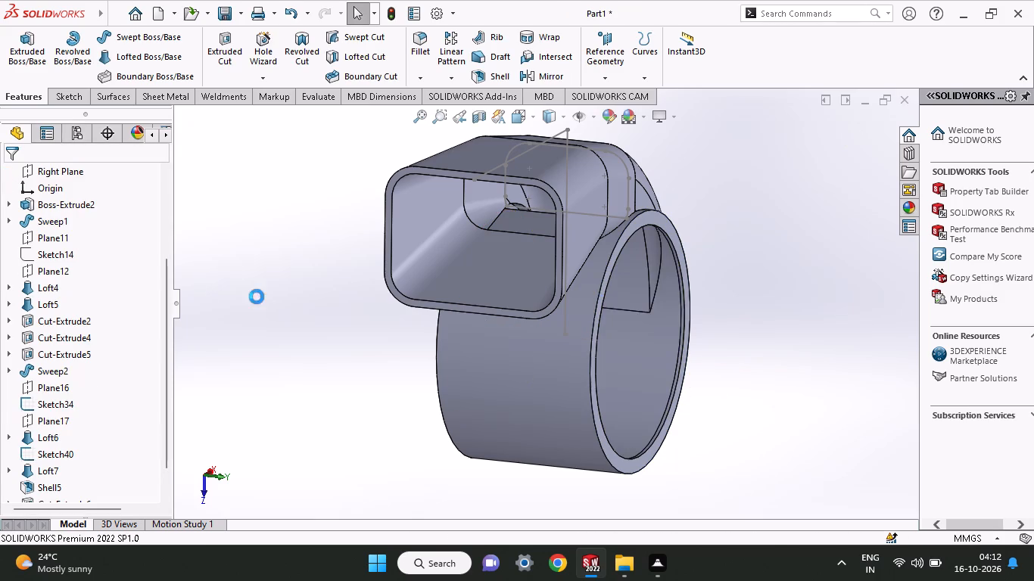
# On the annular rim face at the bore's open end, sketch a circle about 82 mm in diameter centred on the origin.
pyautogui.moveTo(827, 412); pyautogui.dragTo(746, 334, button='middle')
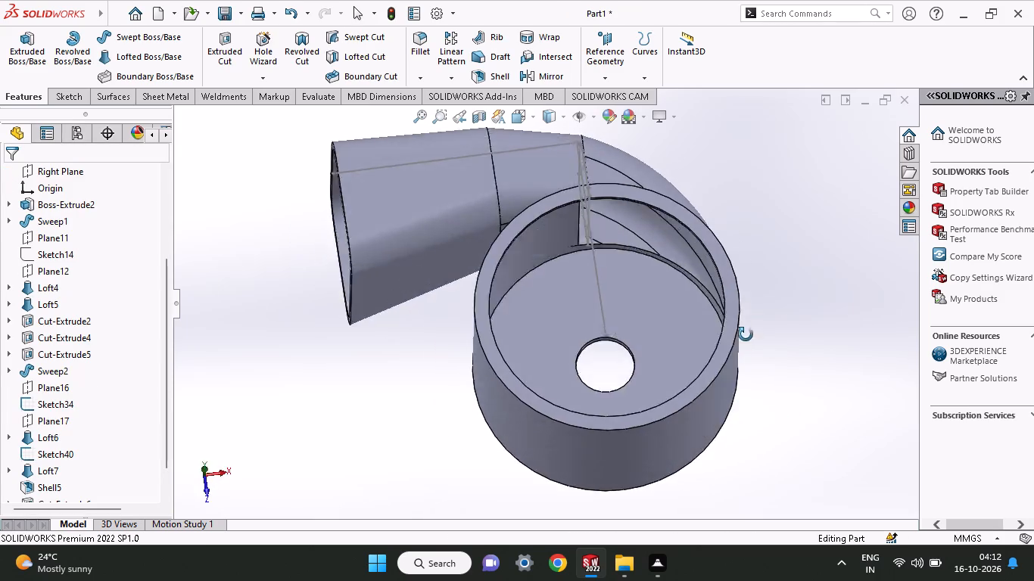
pyautogui.moveTo(746, 334); pyautogui.dragTo(717, 449, button='middle')
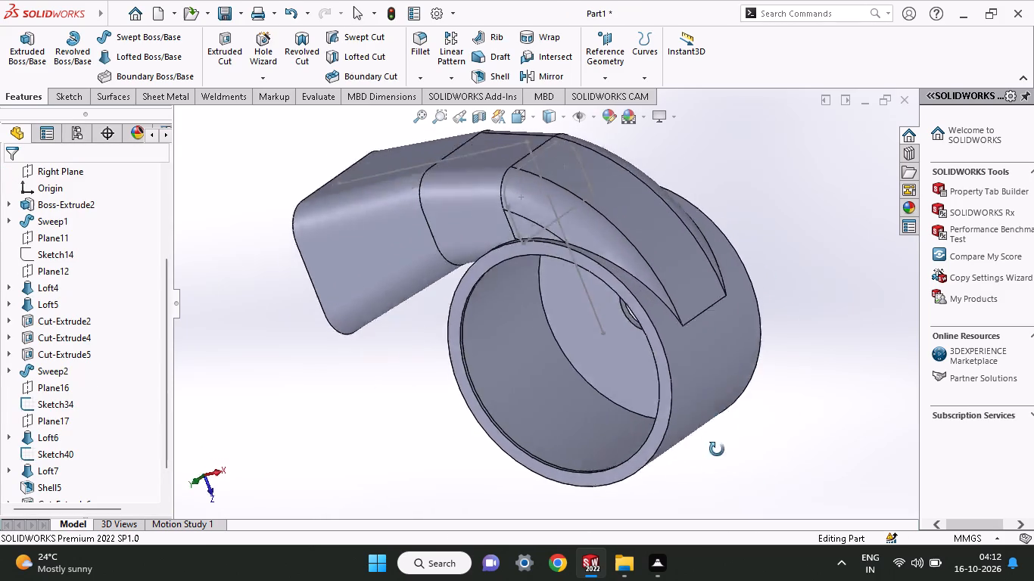
pyautogui.moveTo(717, 449); pyautogui.dragTo(730, 433, button='middle')
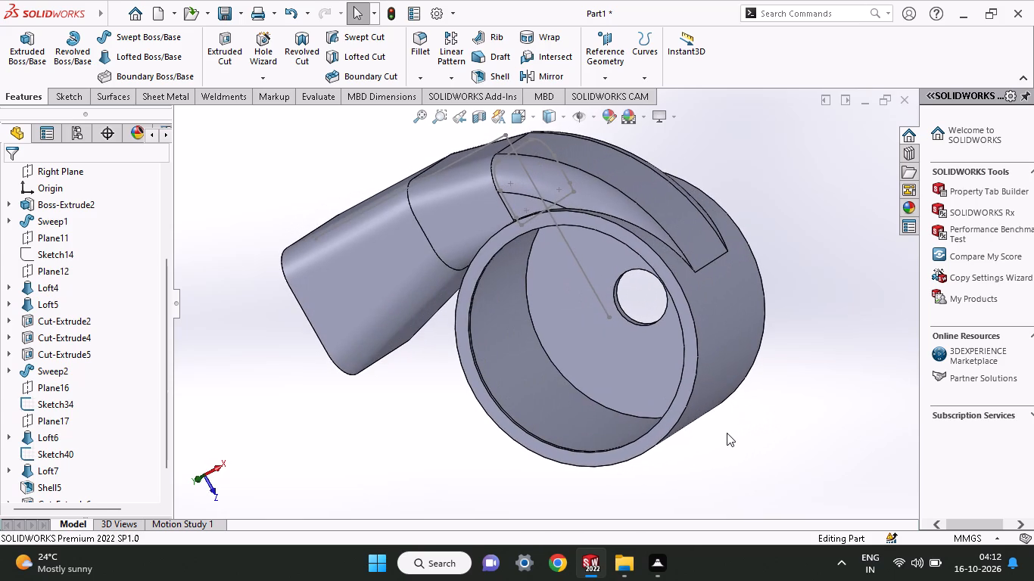
pyautogui.click(687, 383)
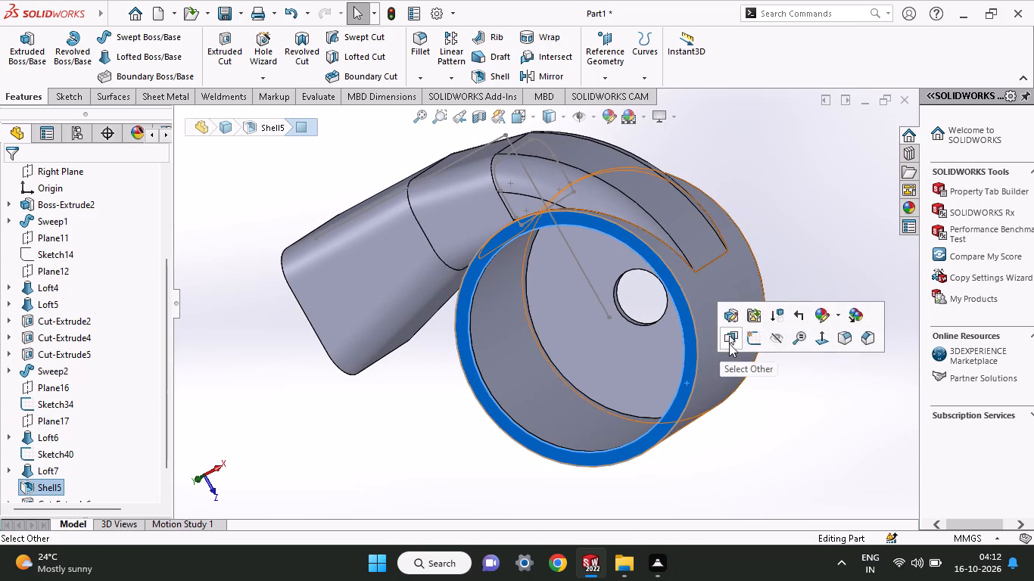
pyautogui.click(749, 343)
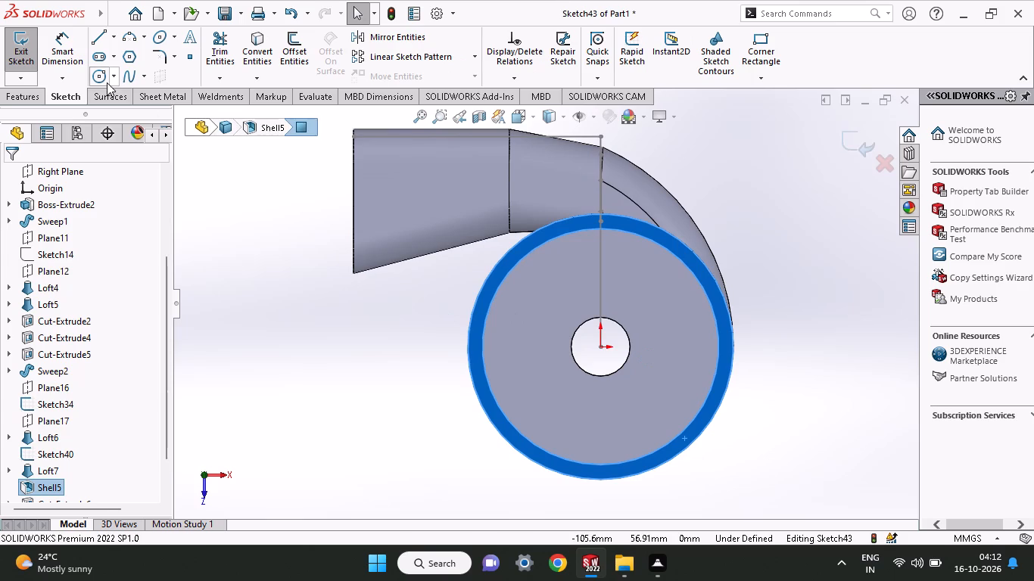
pyautogui.click(107, 82)
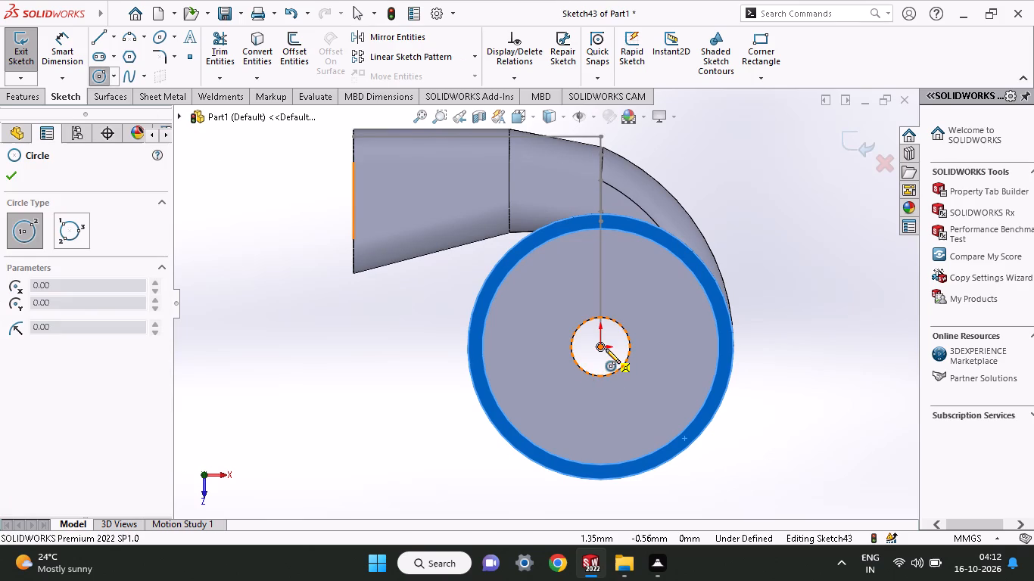
pyautogui.click(601, 347)
pyautogui.click(734, 276)
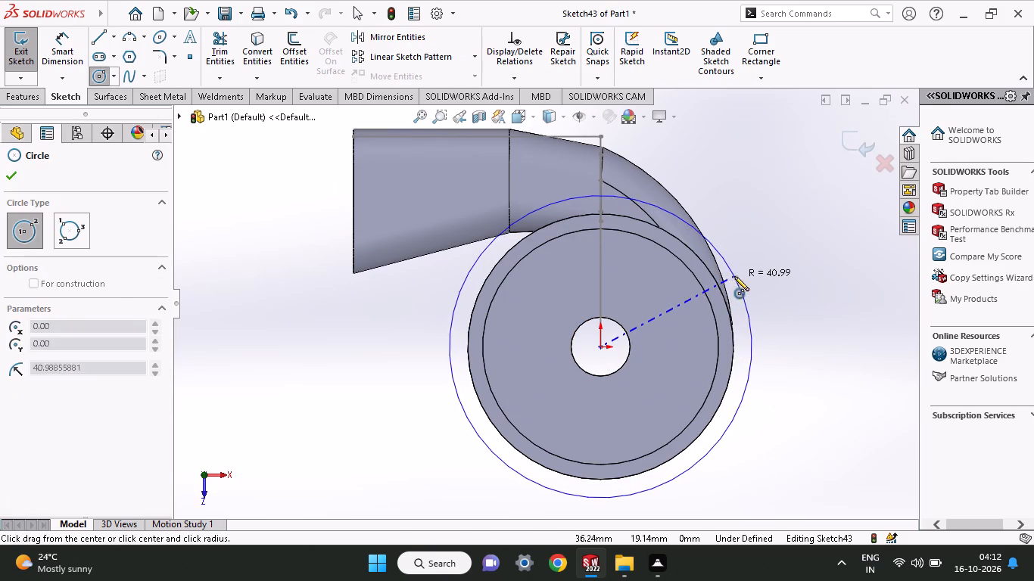
# Dimension the new circle around the rim to a 72 mm diameter.
pyautogui.click(62, 54)
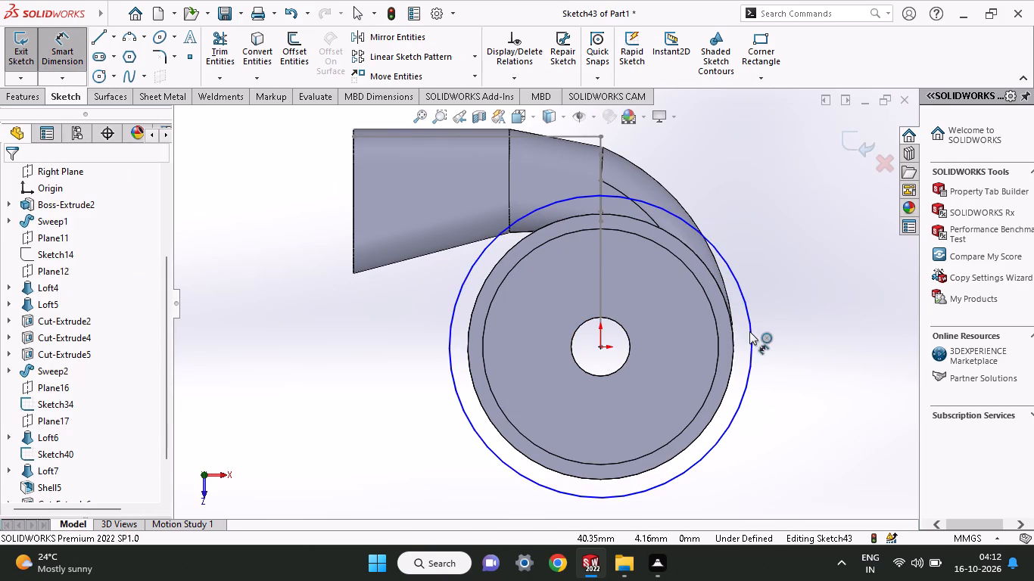
pyautogui.click(755, 331)
pyautogui.click(783, 319)
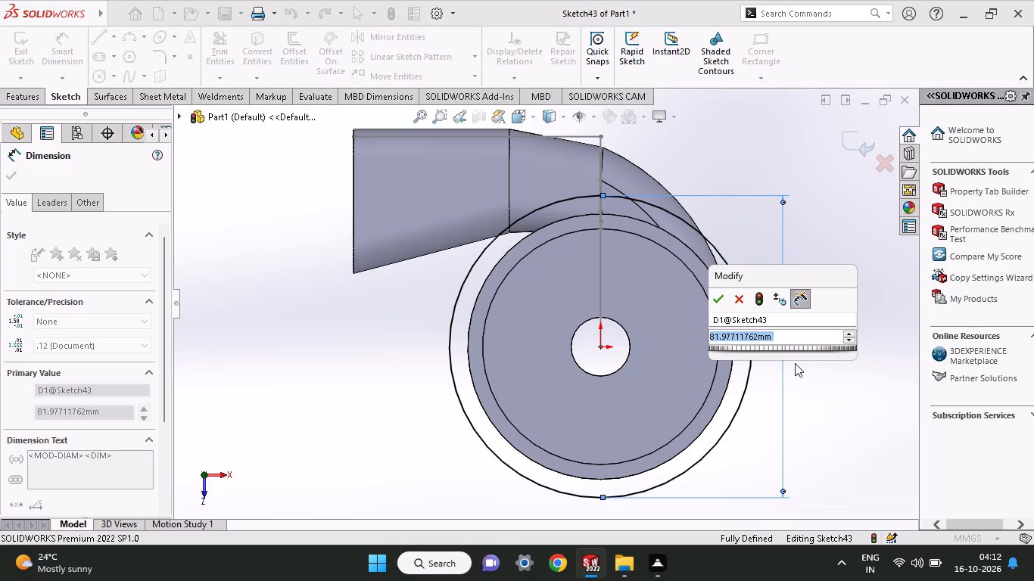
pyautogui.write('36')
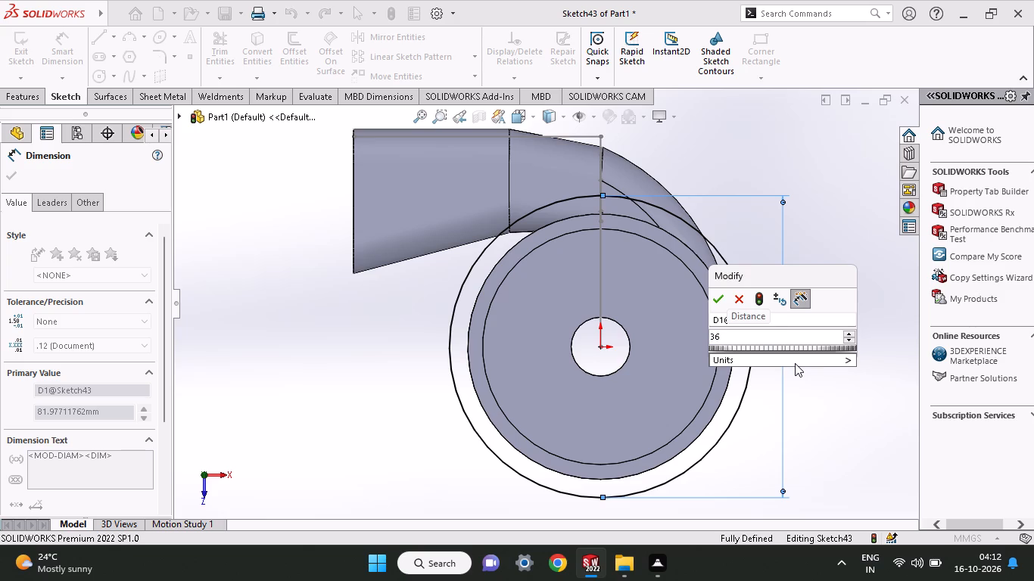
pyautogui.hotkey('shift', '+')
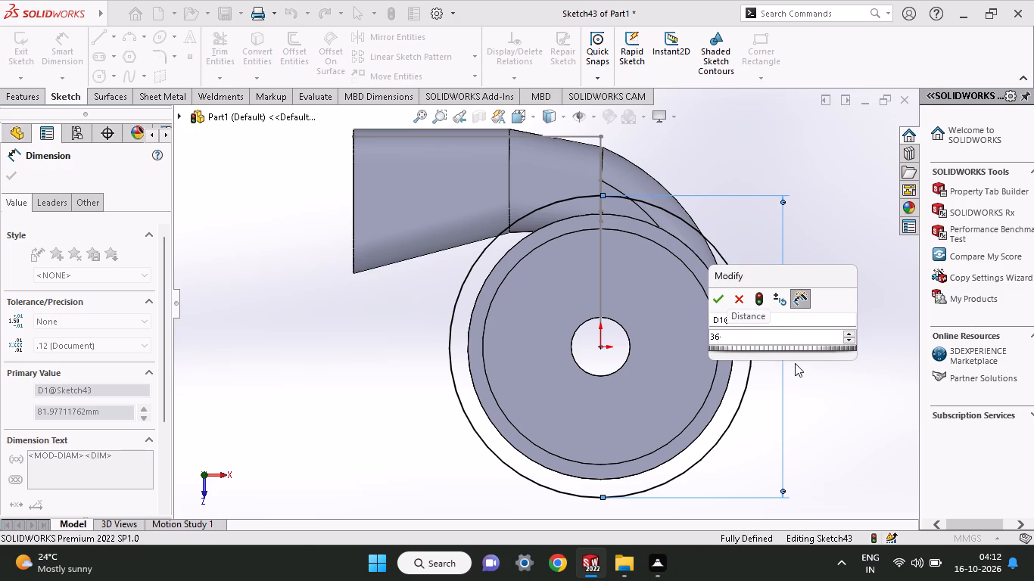
pyautogui.write('36')
pyautogui.press('Return')
# Set the rim circle's diameter to 78 mm.
pyautogui.moveTo(695, 365); pyautogui.dragTo(705, 377, button='middle')
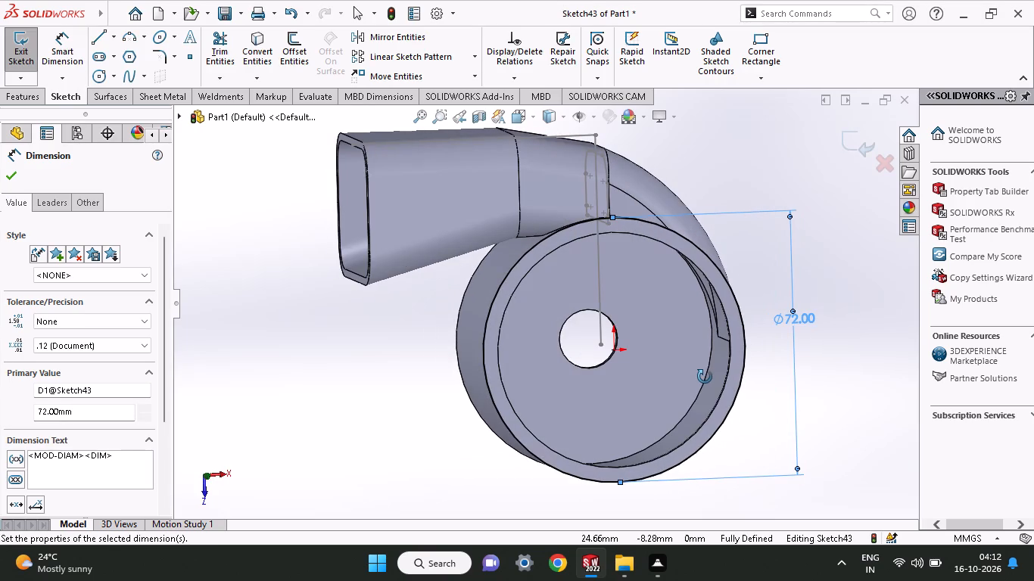
pyautogui.moveTo(705, 377); pyautogui.dragTo(693, 387, button='middle')
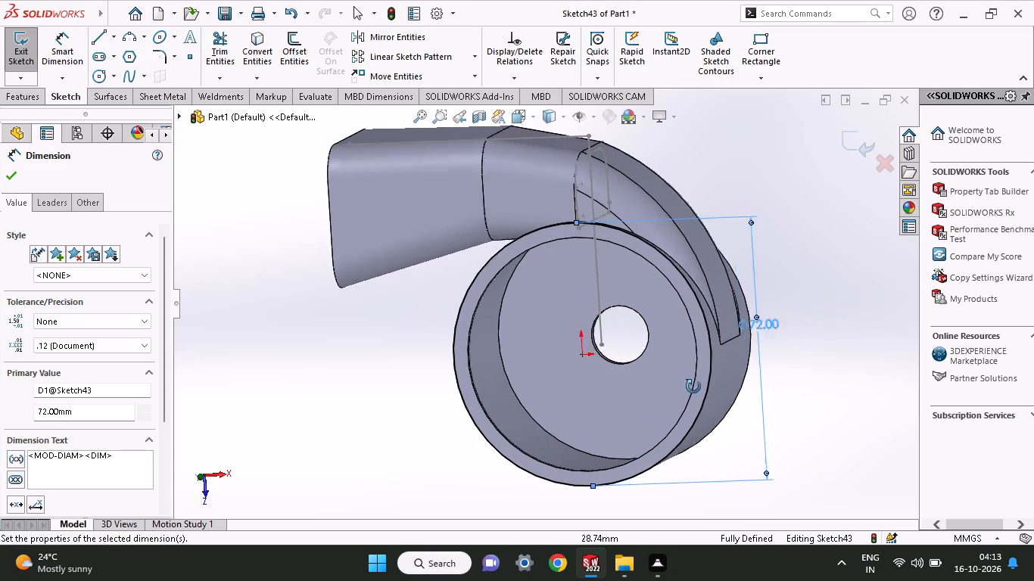
pyautogui.moveTo(693, 387); pyautogui.dragTo(699, 387, button='middle')
pyautogui.click(796, 377)
pyautogui.moveTo(796, 377); pyautogui.dragTo(746, 396, button='middle')
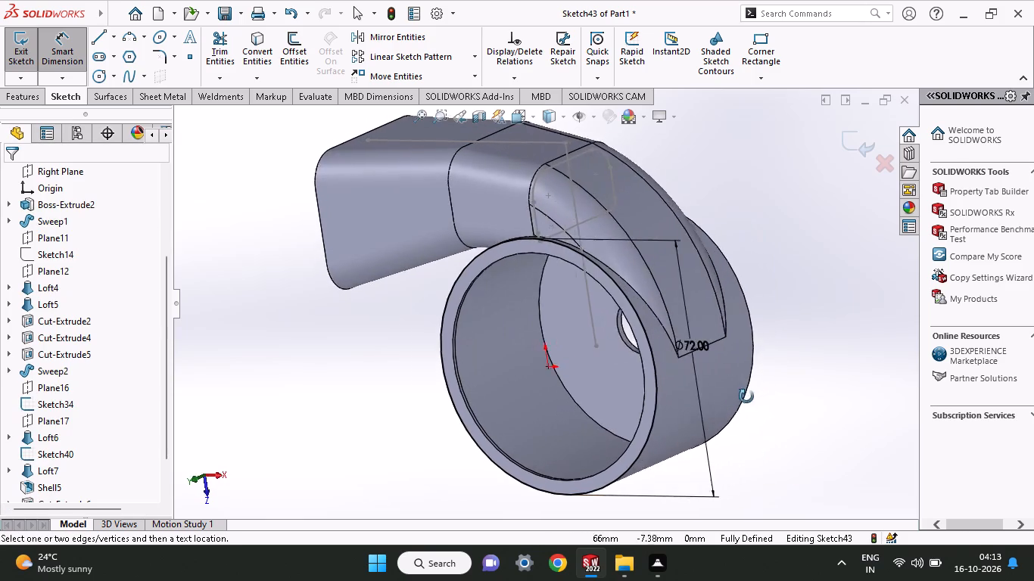
pyautogui.moveTo(746, 396); pyautogui.dragTo(740, 405, button='middle')
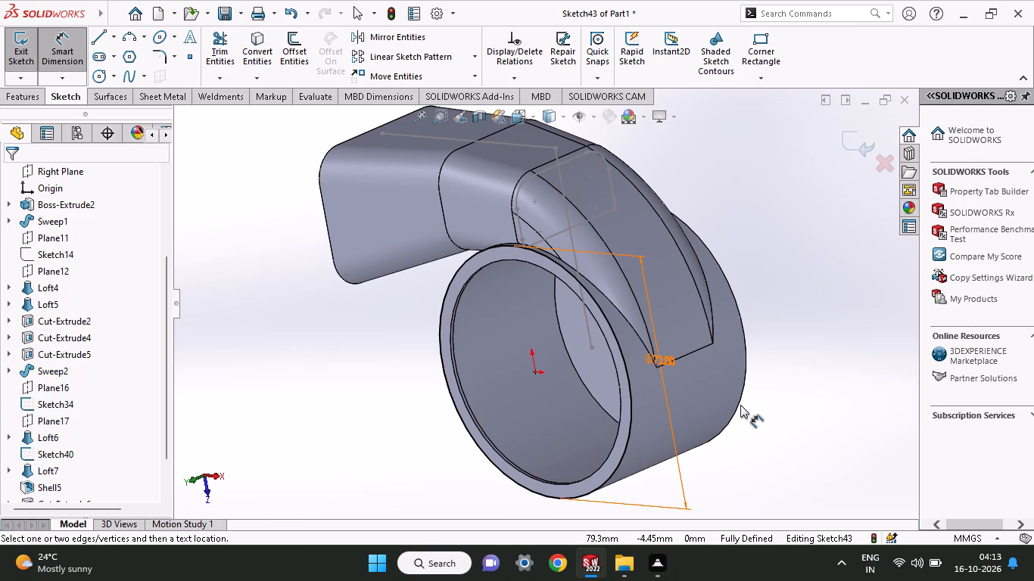
pyautogui.doubleClick(669, 353)
pyautogui.write('78')
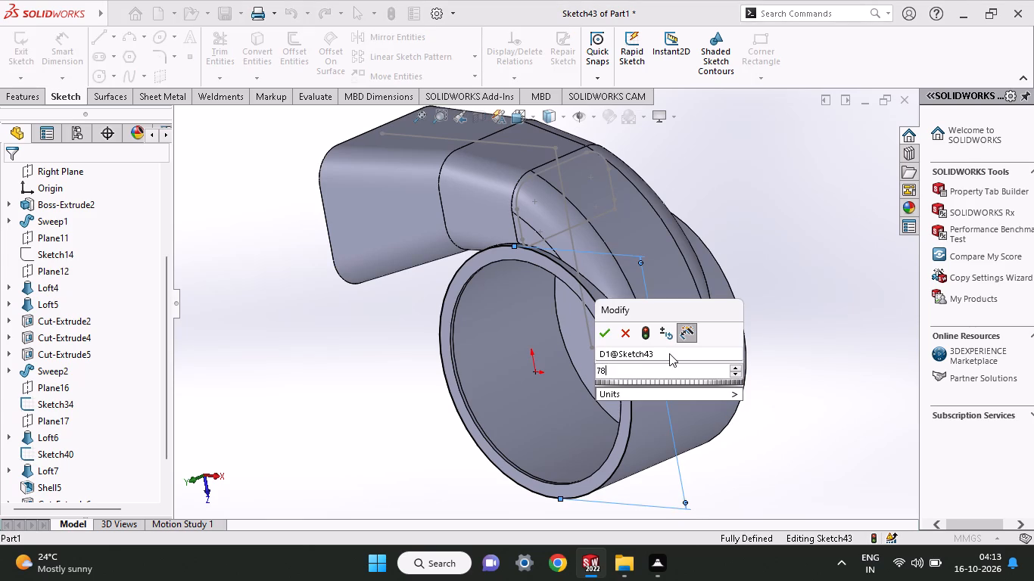
pyautogui.press('Return')
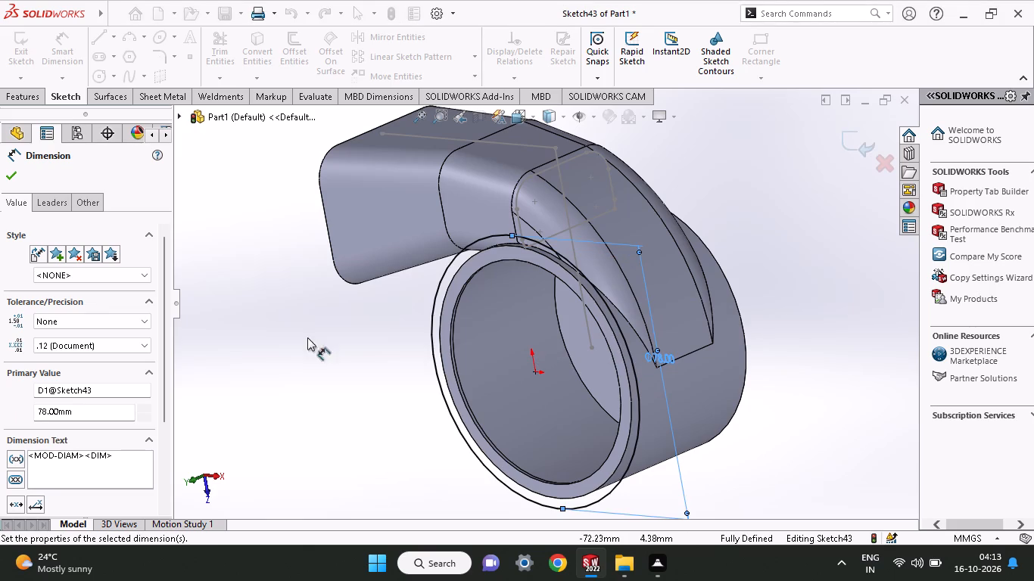
# Boss-extrude the 78 mm circle Blind 2 mm outward from the rim, merged with the body, to form a flange disc.
pyautogui.click(26, 91)
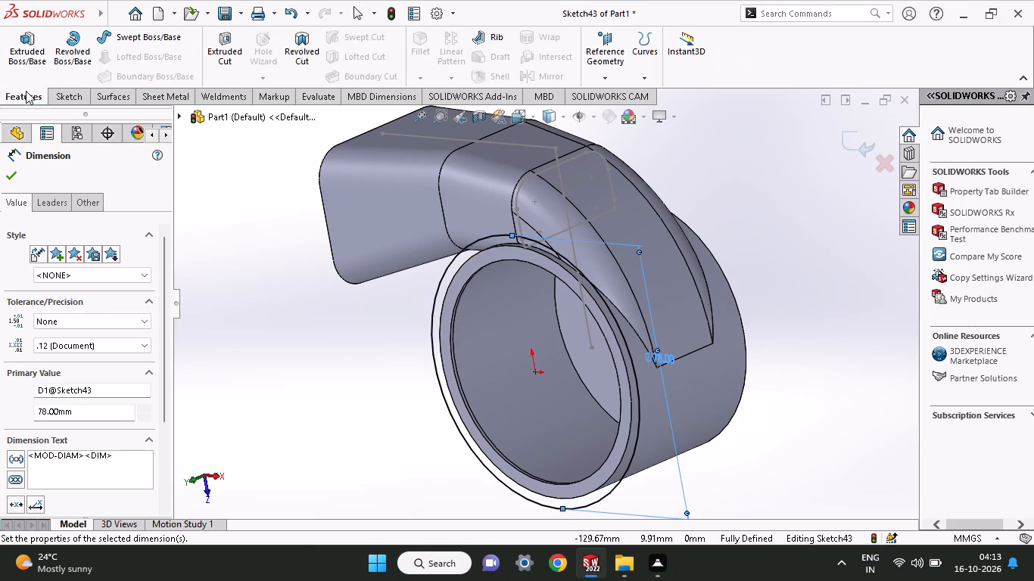
pyautogui.click(29, 54)
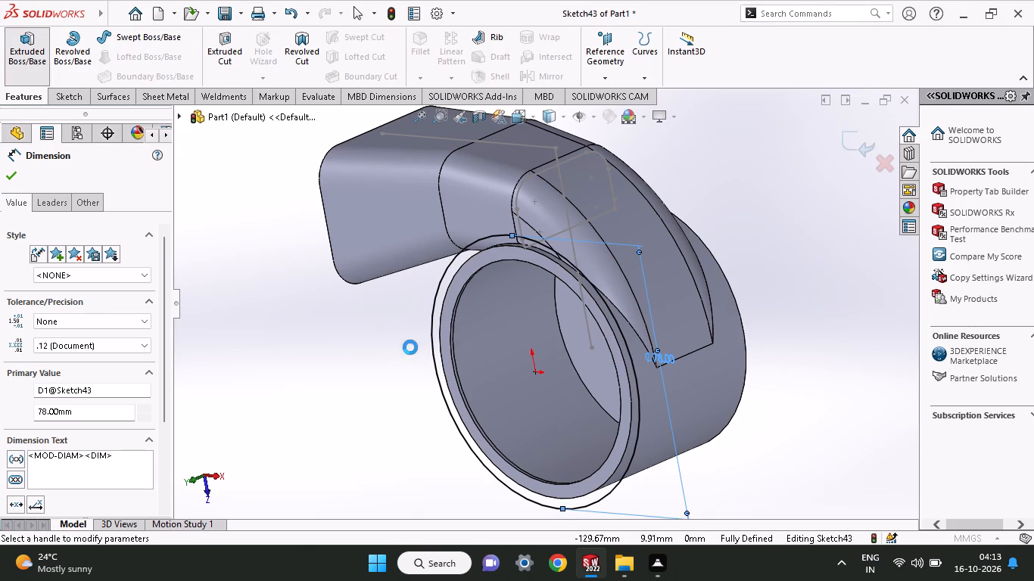
pyautogui.moveTo(410, 347); pyautogui.dragTo(354, 371, button='middle')
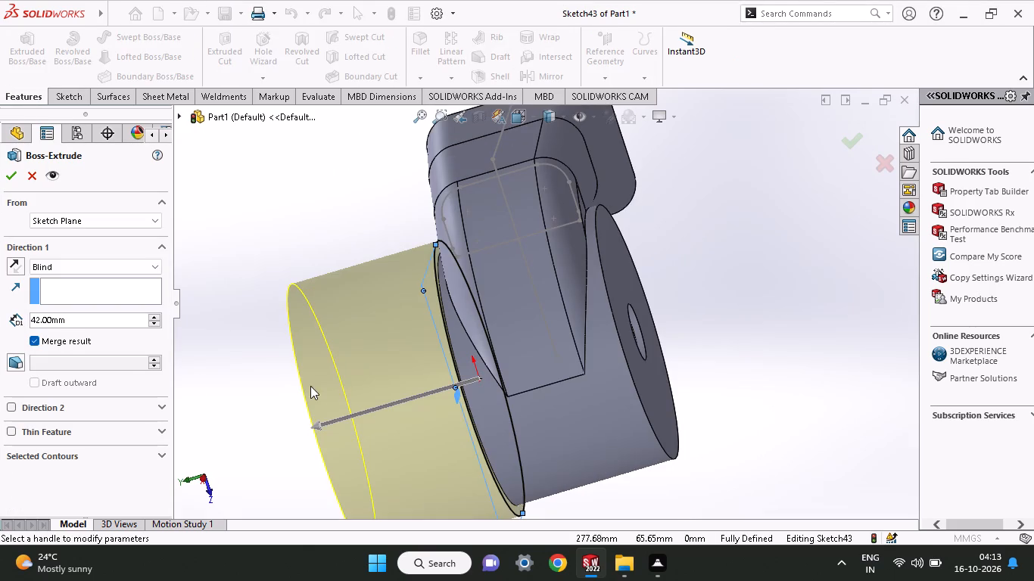
pyautogui.moveTo(85, 322); pyautogui.dragTo(0, 323)
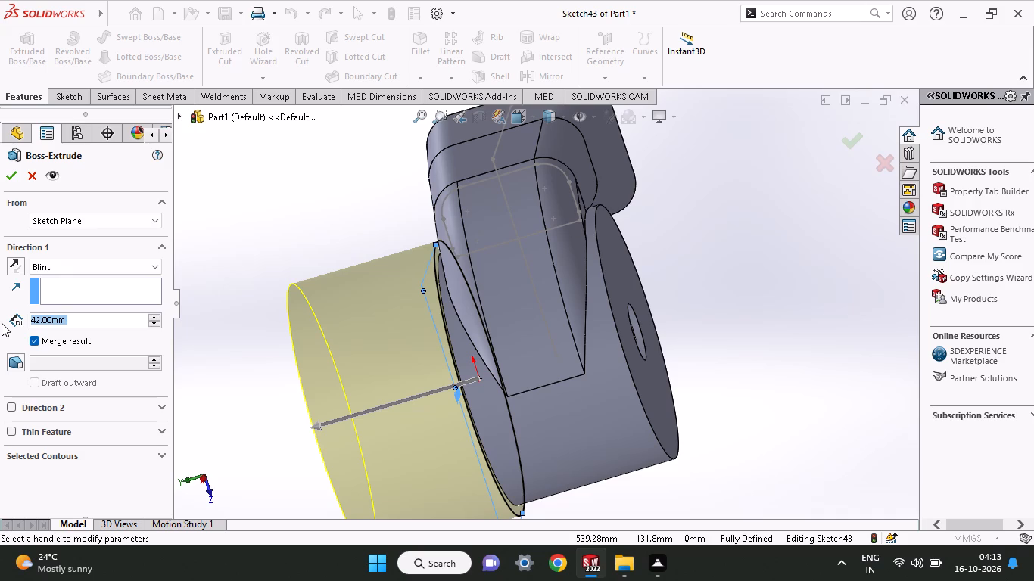
pyautogui.press('2')
pyautogui.press('Return')
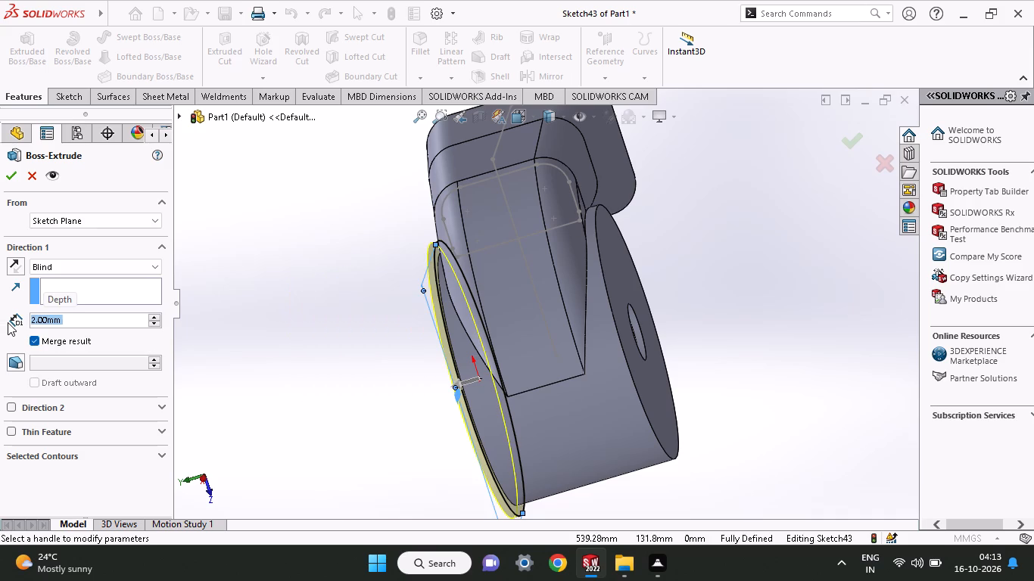
pyautogui.click(8, 170)
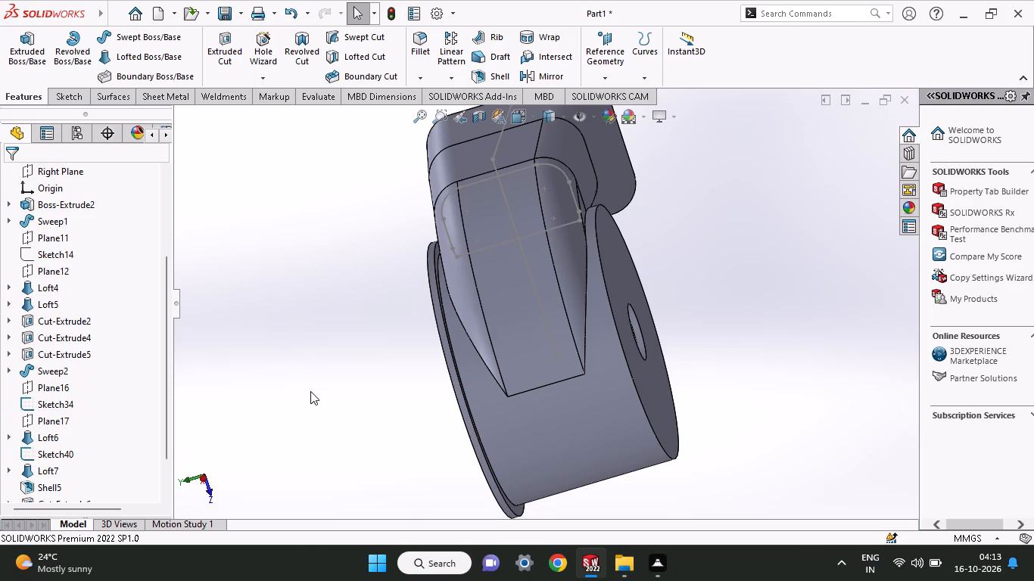
# On the flange disc's flat outer face, sketch a circle about 64 mm in diameter centred on the origin.
pyautogui.moveTo(352, 405); pyautogui.dragTo(438, 348, button='middle')
pyautogui.click(537, 362)
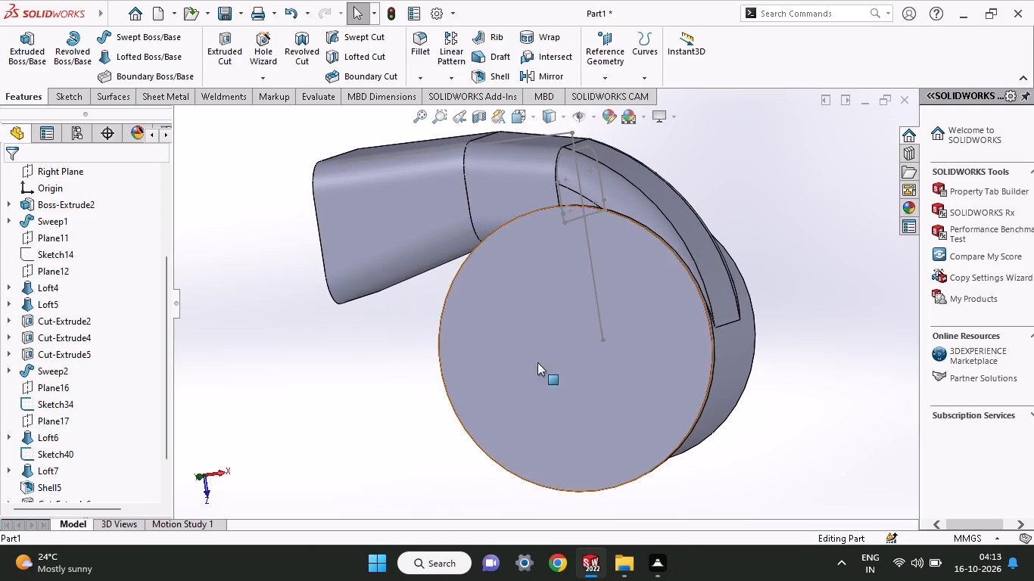
pyautogui.click(606, 323)
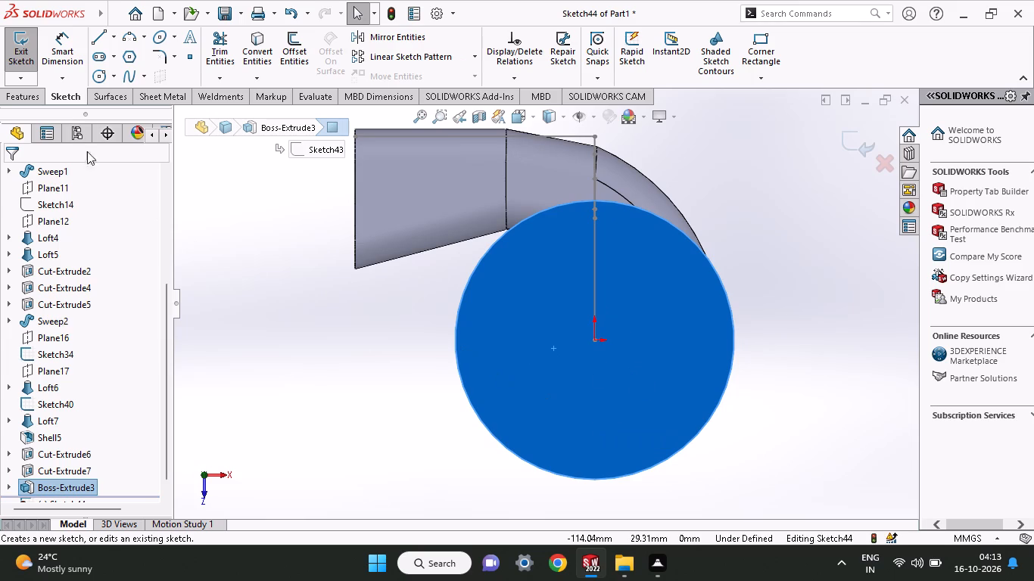
pyautogui.click(98, 84)
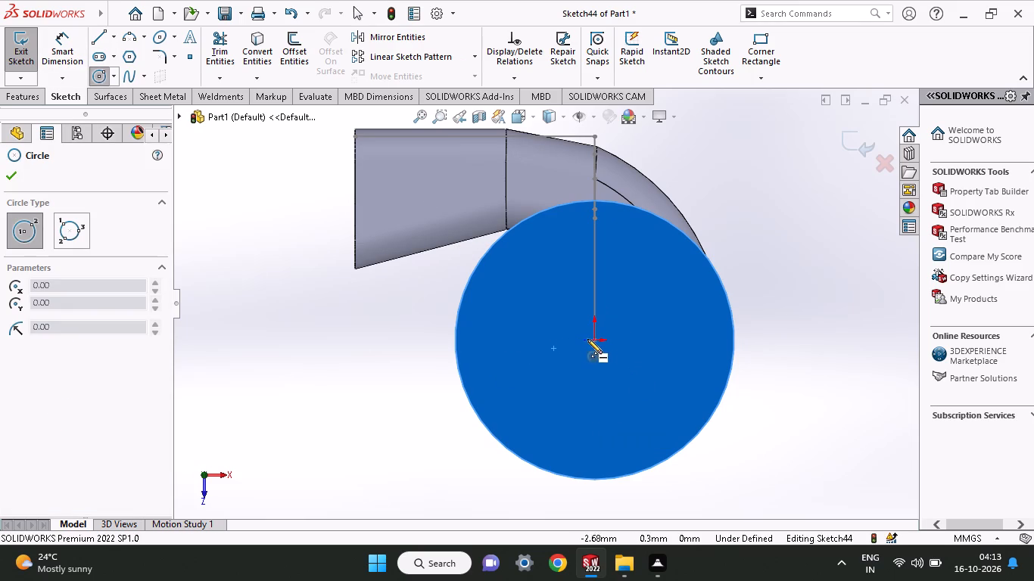
pyautogui.click(594, 343)
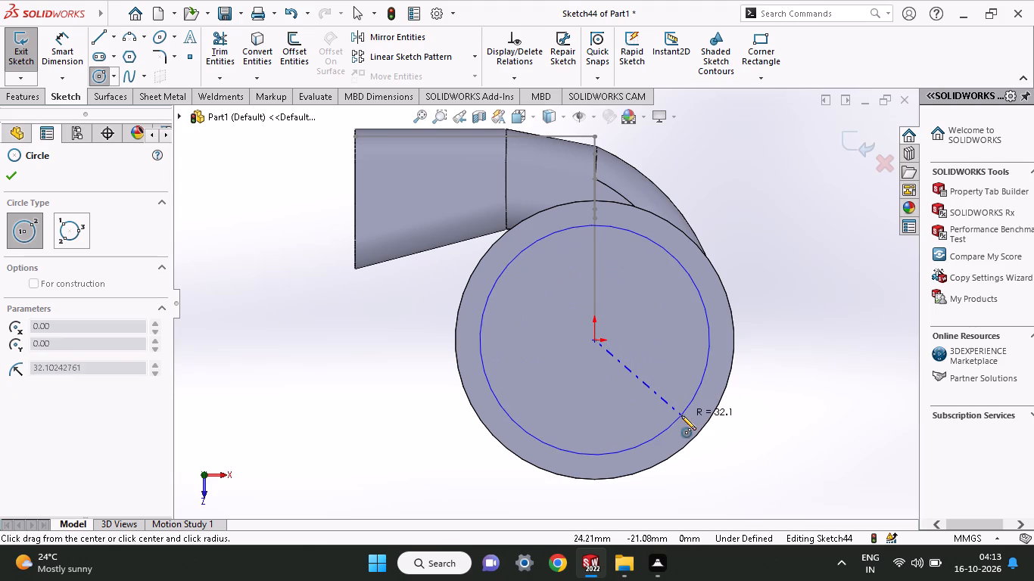
pyautogui.click(681, 415)
# Dimension the new circle on the flange disc to a 64 mm diameter.
pyautogui.click(58, 43)
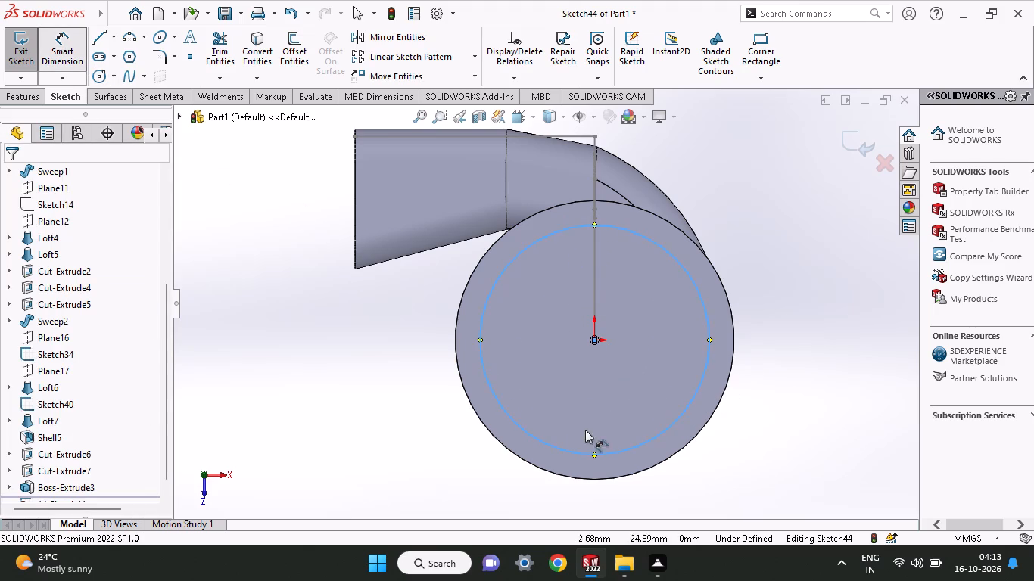
pyautogui.click(509, 419)
pyautogui.click(347, 404)
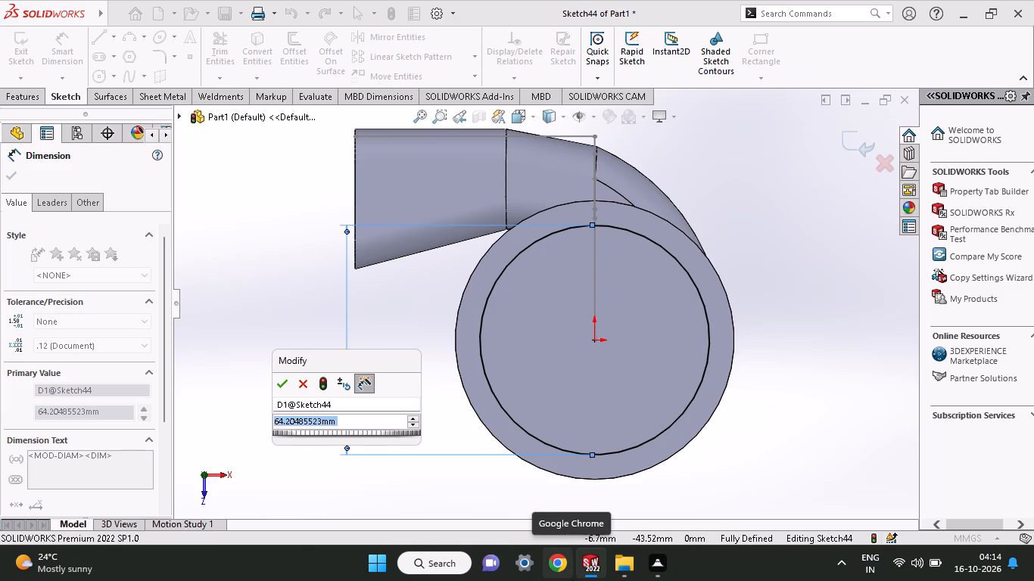
pyautogui.write('64')
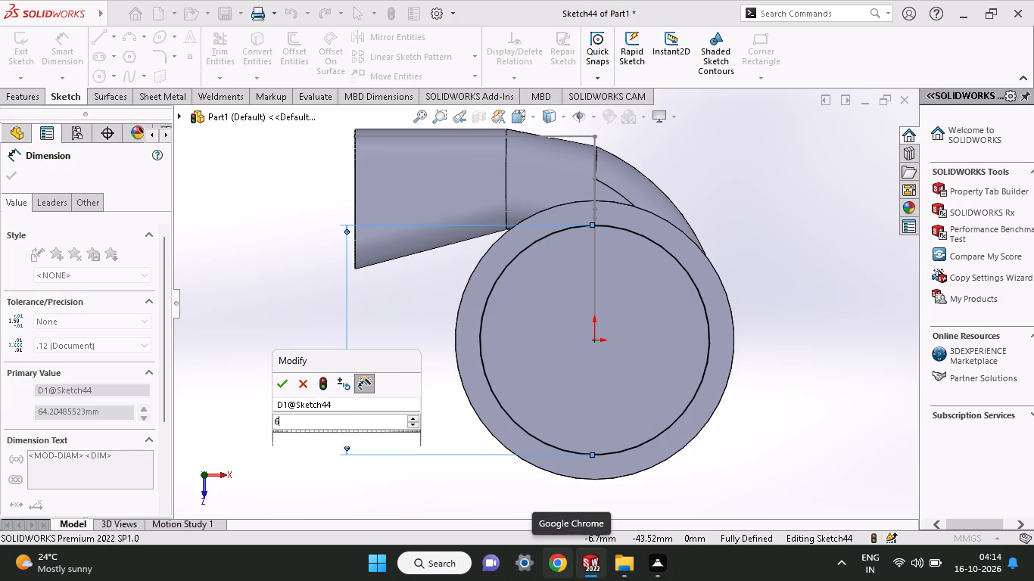
pyautogui.press('Return')
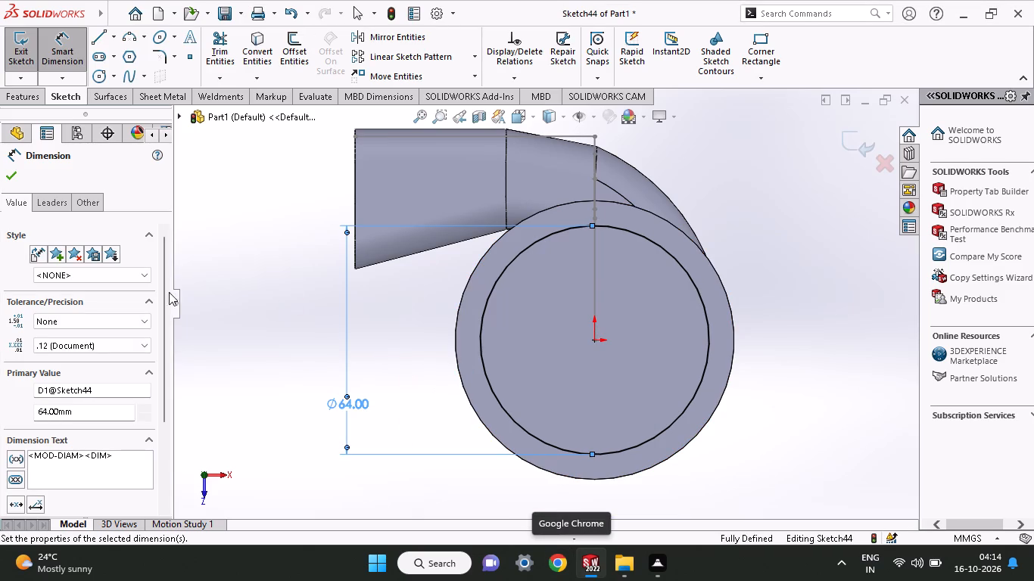
# Extrude-cut the 64 mm circle Blind 42 mm through the flange disc and into the housing to open the bore.
pyautogui.click(34, 101)
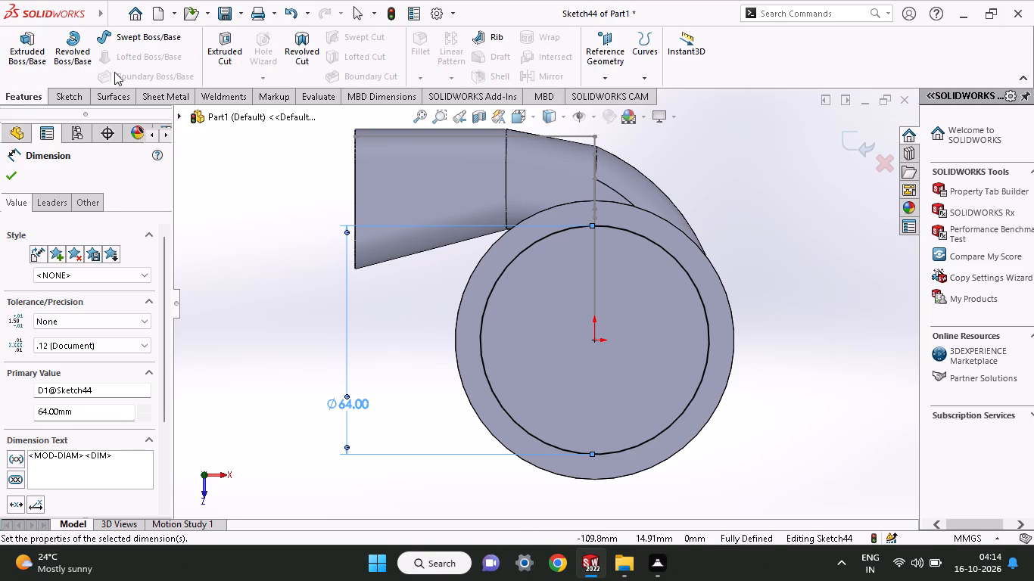
pyautogui.click(218, 52)
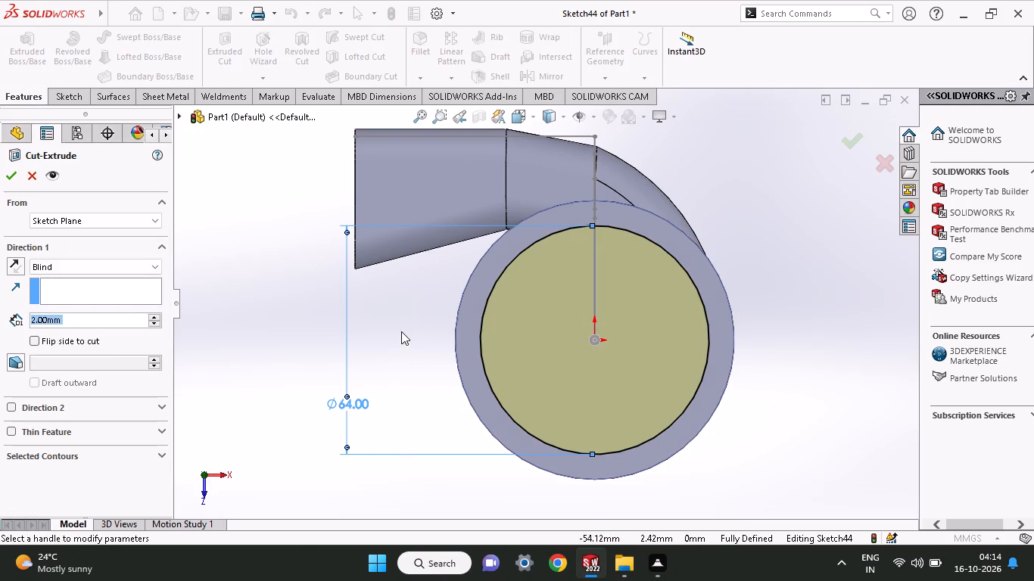
pyautogui.moveTo(401, 331); pyautogui.dragTo(445, 385, button='middle')
pyautogui.moveTo(75, 323); pyautogui.dragTo(0, 318)
pyautogui.write('42')
pyautogui.press('Return')
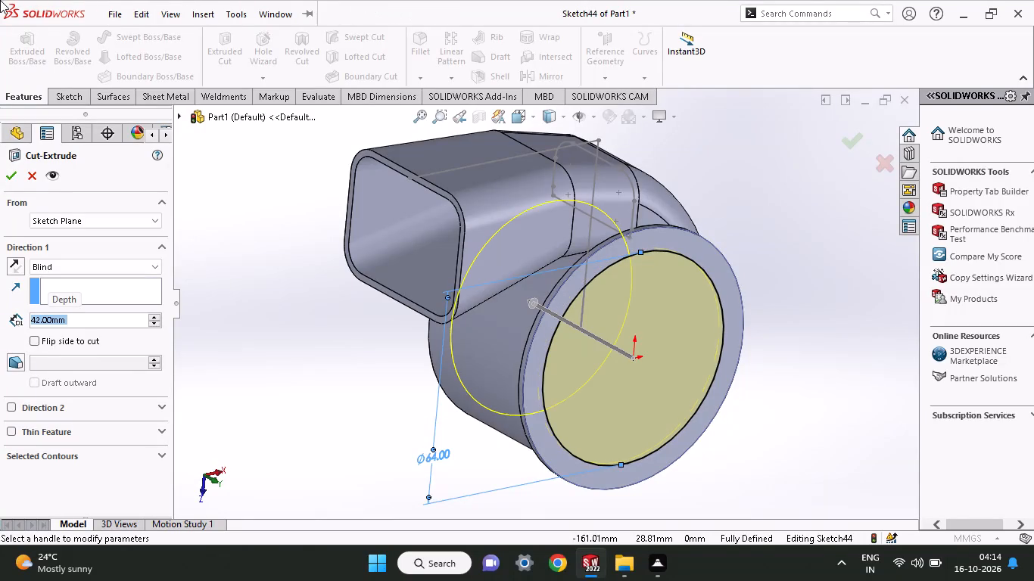
pyautogui.click(9, 177)
pyautogui.click(9, 177)
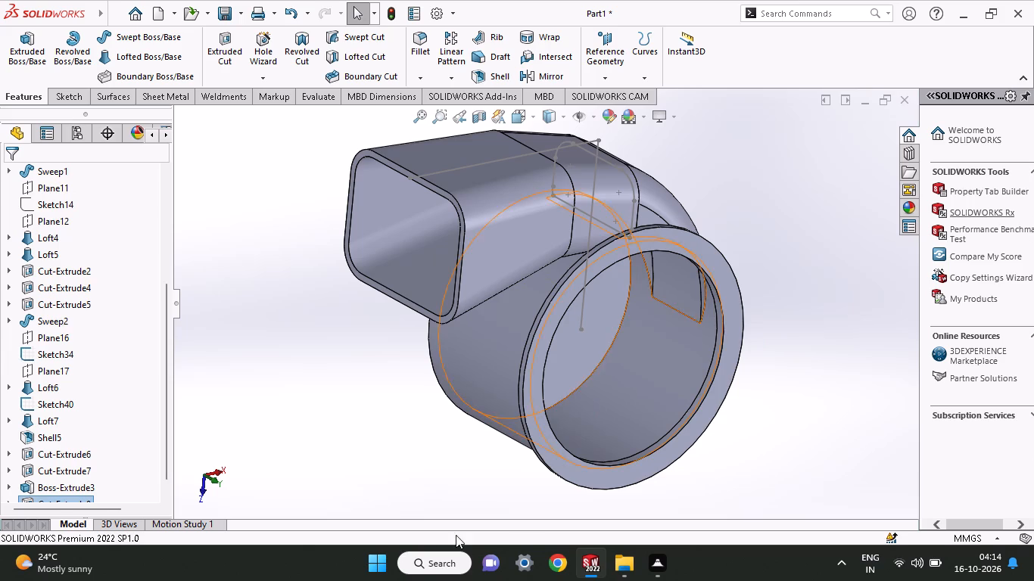
# Hide Sketch34, the path sketch whose line crosses the bore.
pyautogui.middleClick(740, 415)
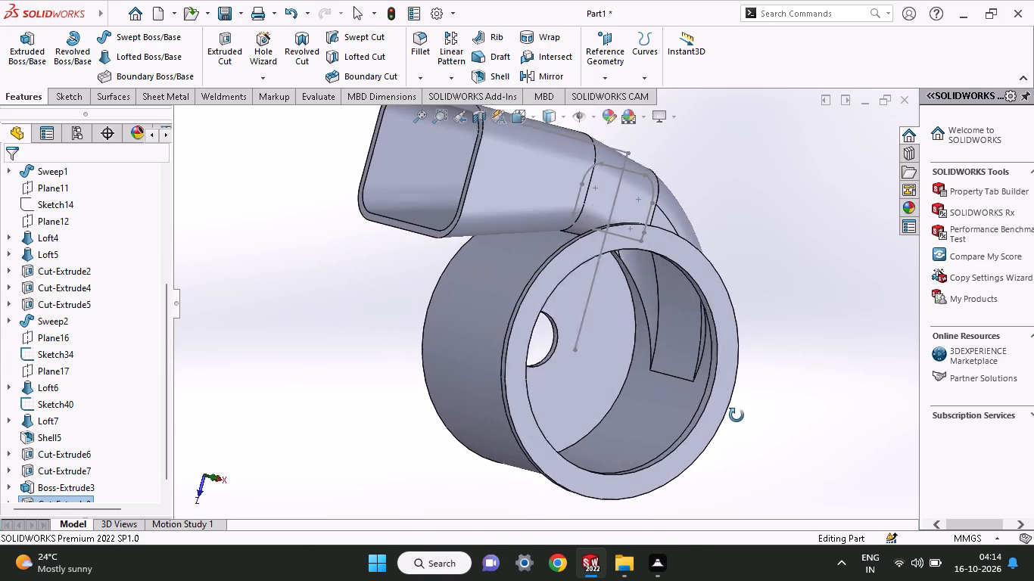
pyautogui.moveTo(702, 326); pyautogui.dragTo(661, 339, button='middle')
pyautogui.rightClick(590, 323)
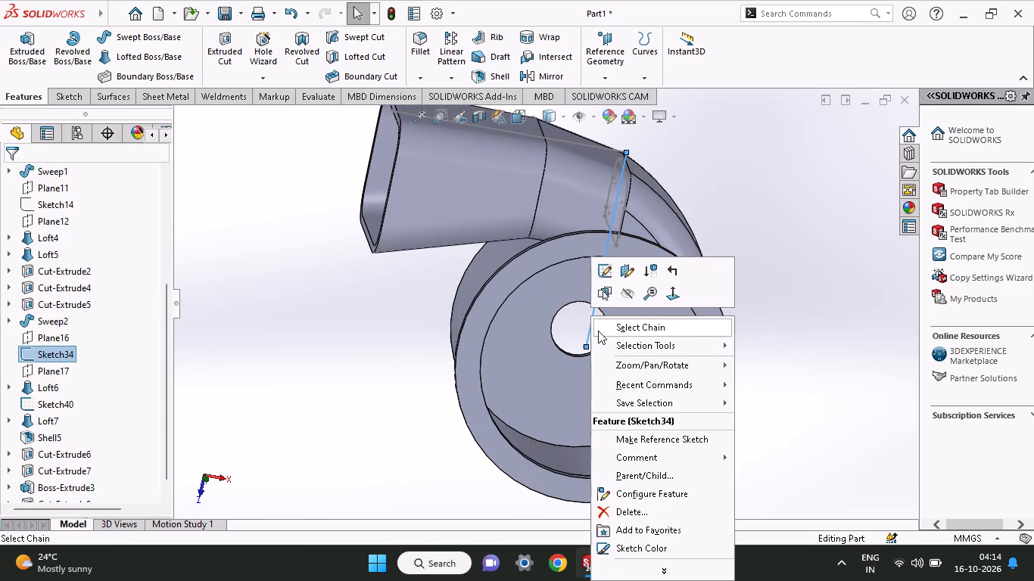
pyautogui.click(619, 297)
# Start a new sketch on the annular outer face of the end flange.
pyautogui.moveTo(724, 359); pyautogui.dragTo(687, 350, button='middle')
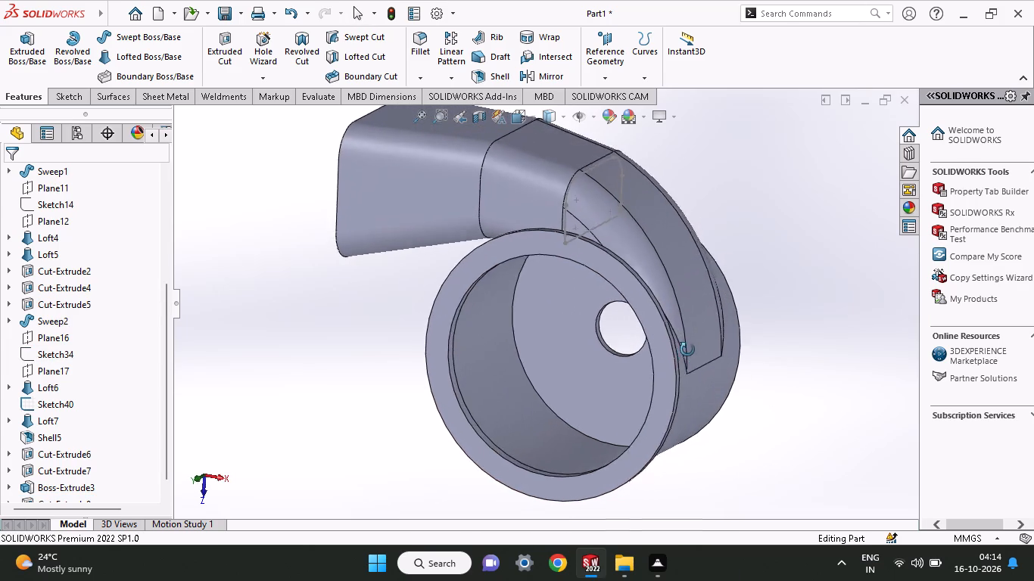
pyautogui.moveTo(687, 350); pyautogui.dragTo(698, 343, button='middle')
pyautogui.click(684, 366)
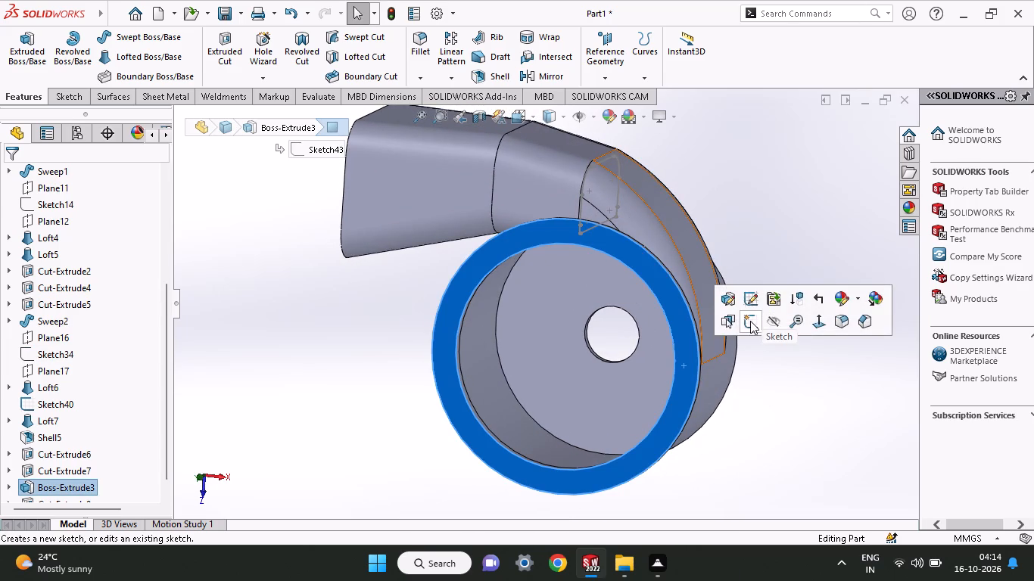
pyautogui.click(750, 321)
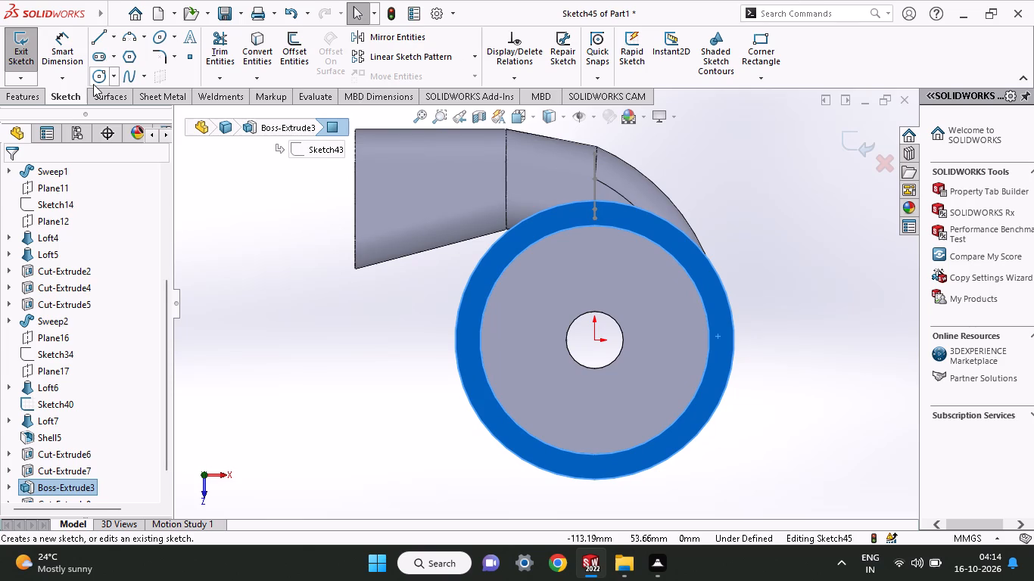
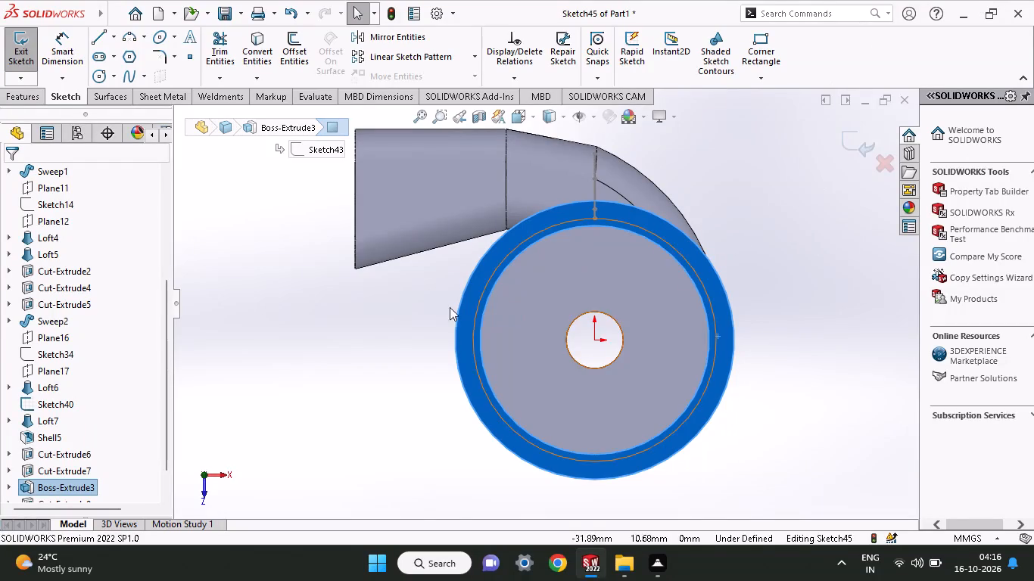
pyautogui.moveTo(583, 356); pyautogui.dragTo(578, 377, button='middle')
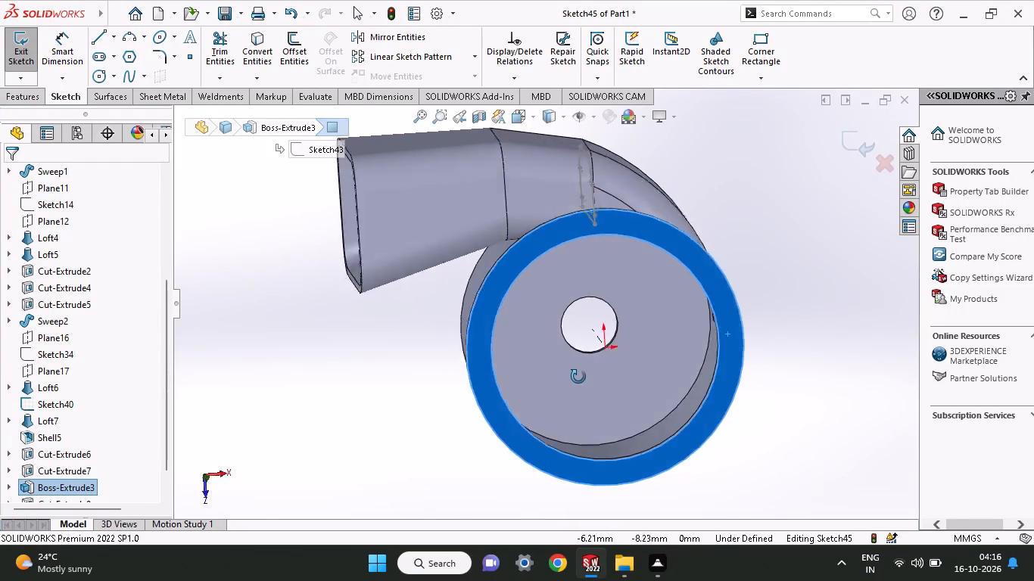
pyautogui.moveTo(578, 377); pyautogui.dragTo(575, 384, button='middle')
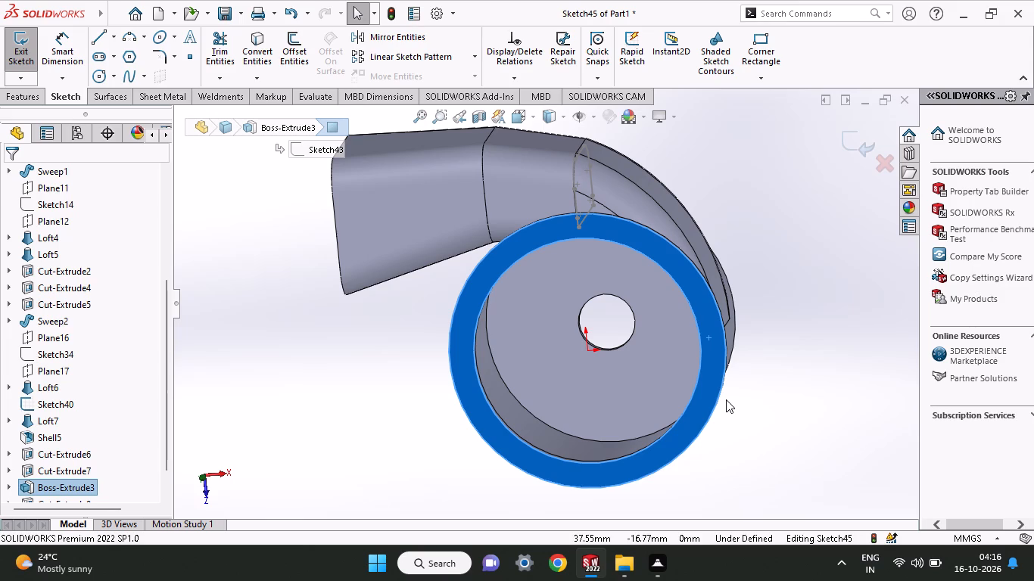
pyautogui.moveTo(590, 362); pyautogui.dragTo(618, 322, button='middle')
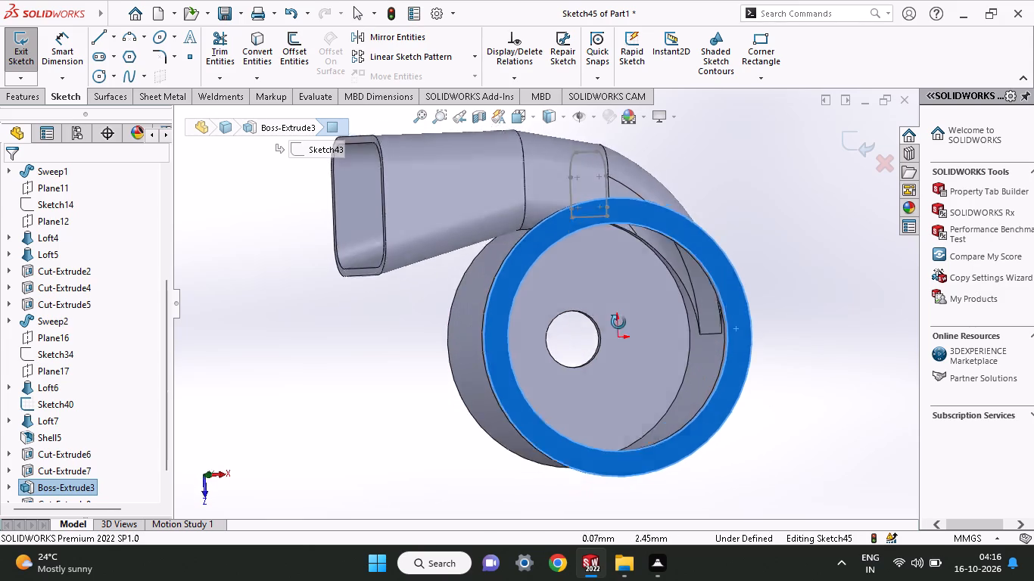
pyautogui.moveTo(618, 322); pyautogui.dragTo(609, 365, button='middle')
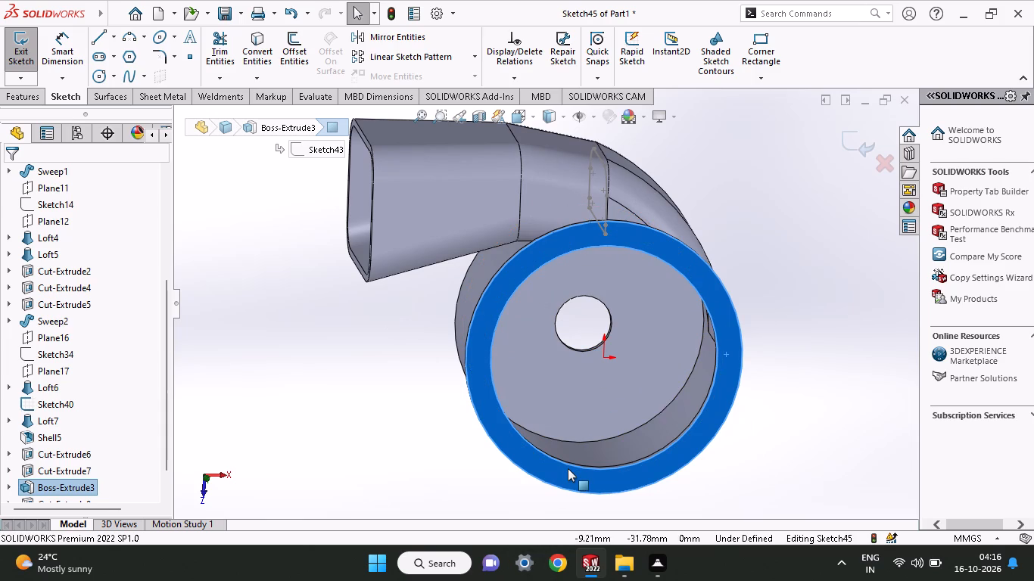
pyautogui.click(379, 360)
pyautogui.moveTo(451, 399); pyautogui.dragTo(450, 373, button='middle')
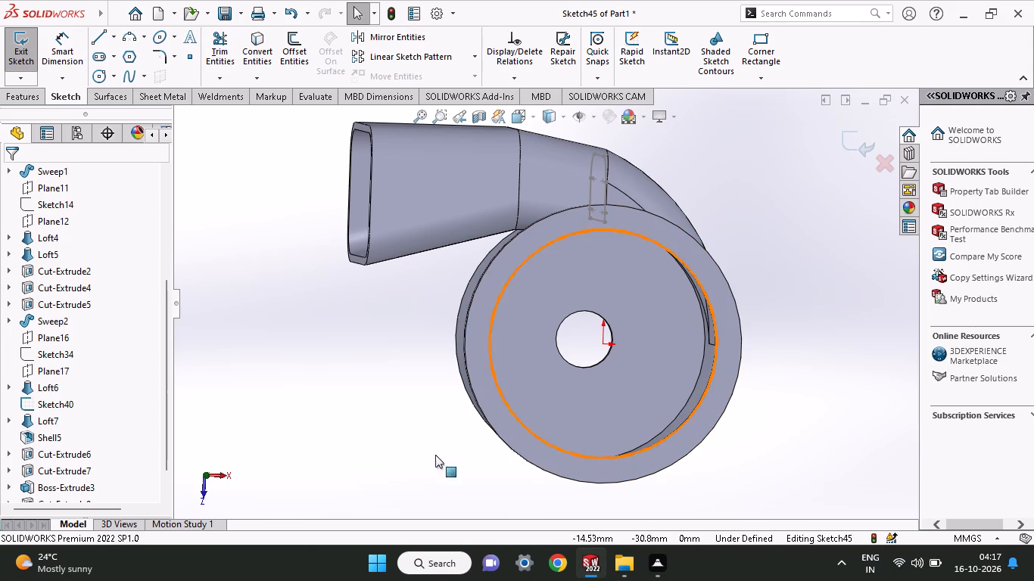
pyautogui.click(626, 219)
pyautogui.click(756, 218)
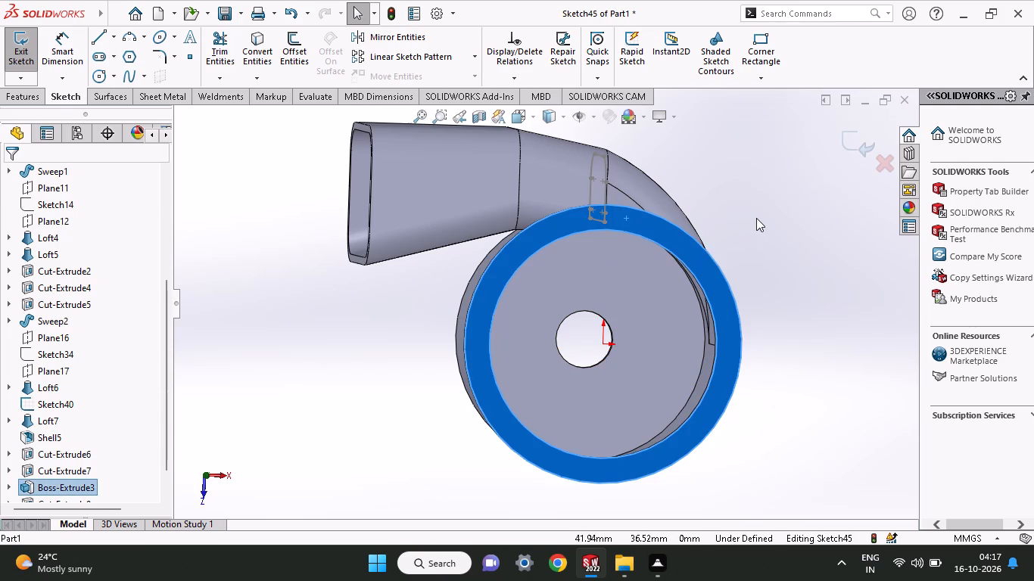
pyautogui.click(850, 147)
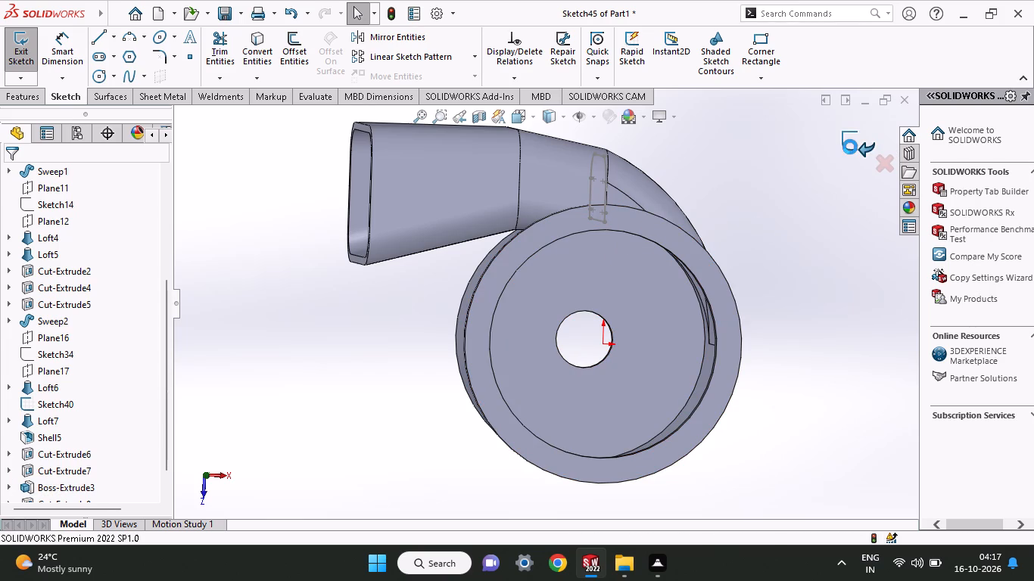
# Start a sketch on the end flange's annular outer face and draw a vertical line about 35 mm up from the origin.
pyautogui.click(678, 244)
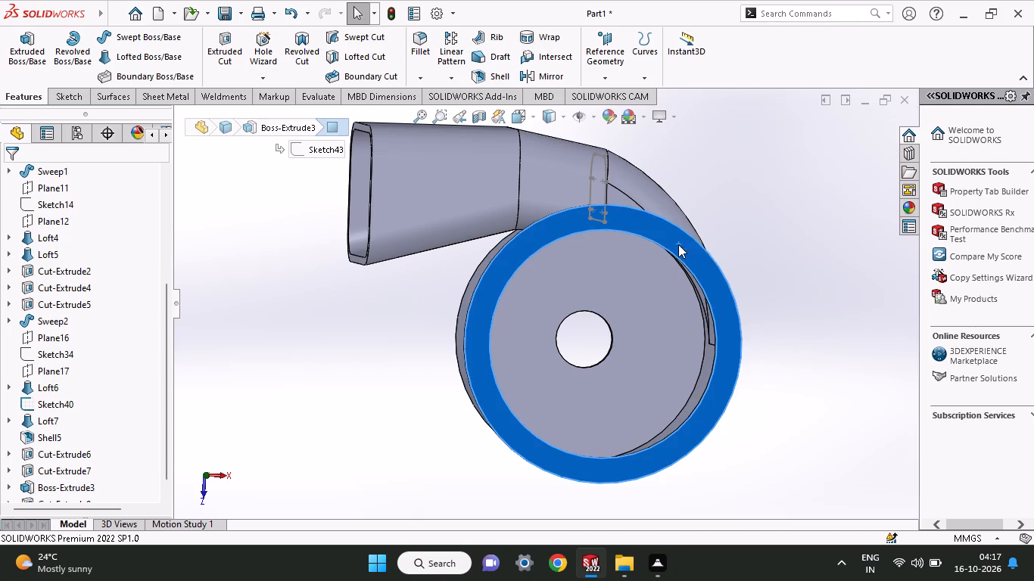
pyautogui.click(737, 204)
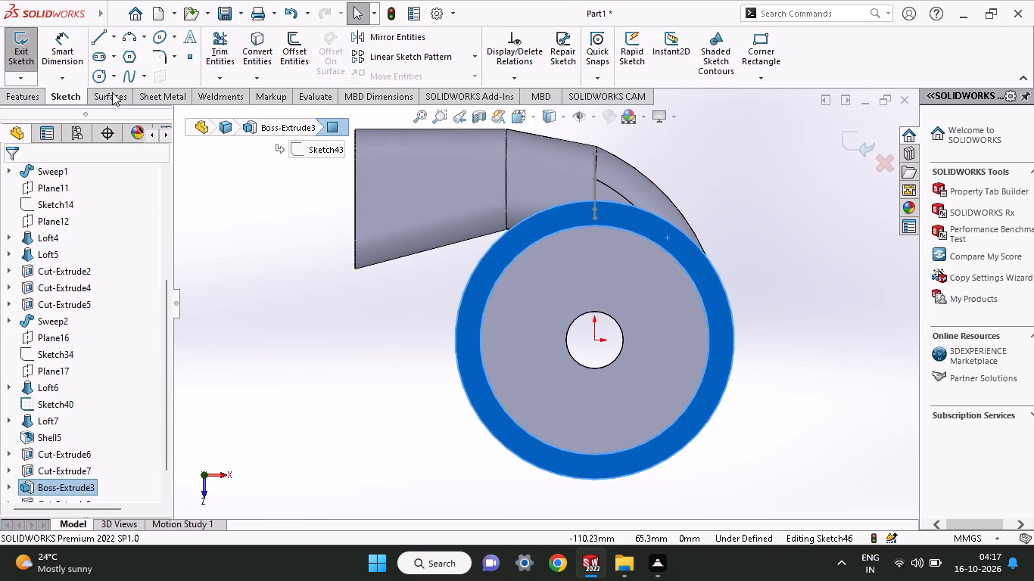
pyautogui.click(100, 42)
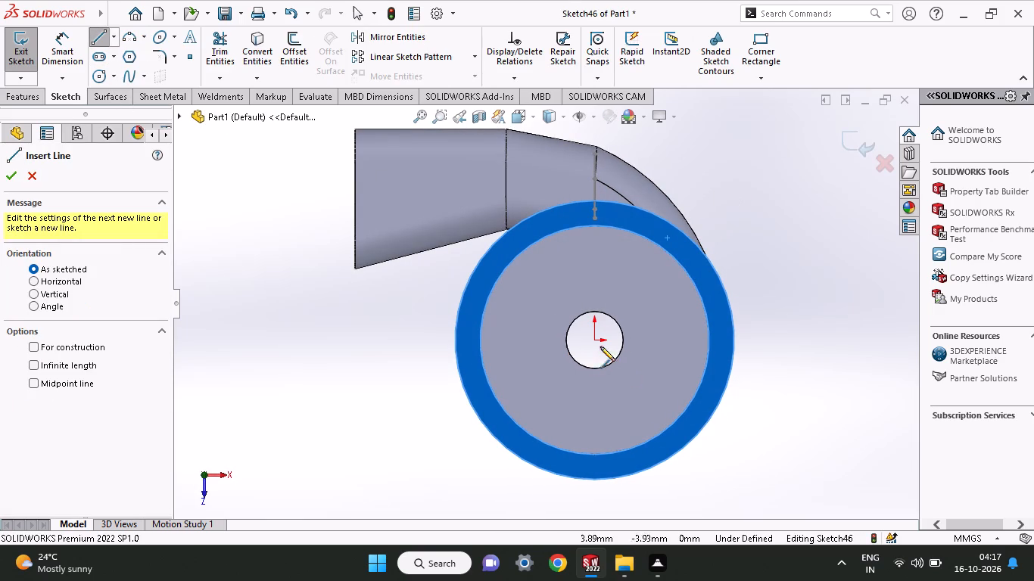
pyautogui.click(593, 337)
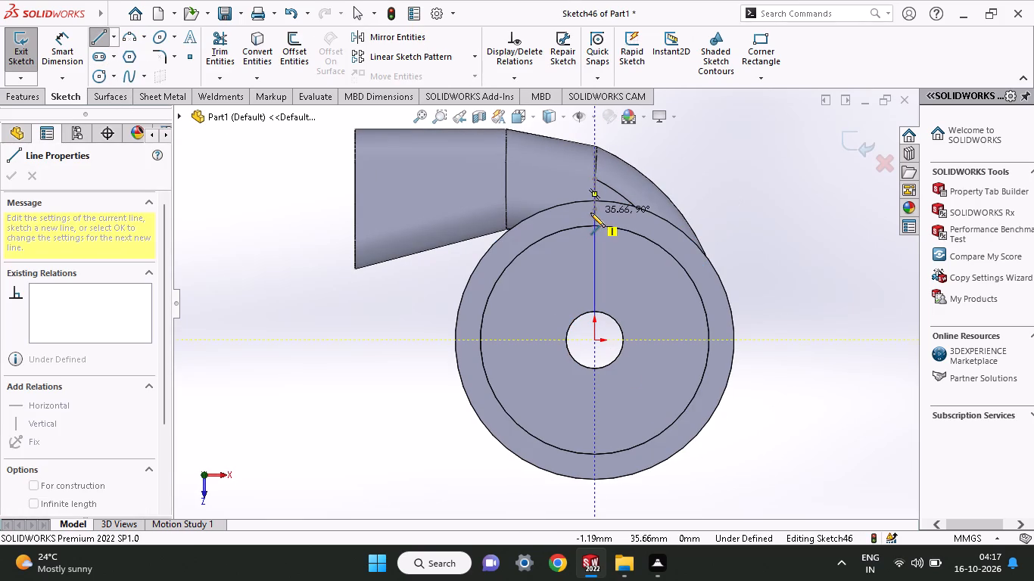
pyautogui.click(590, 213)
pyautogui.rightClick(718, 210)
pyautogui.click(730, 225)
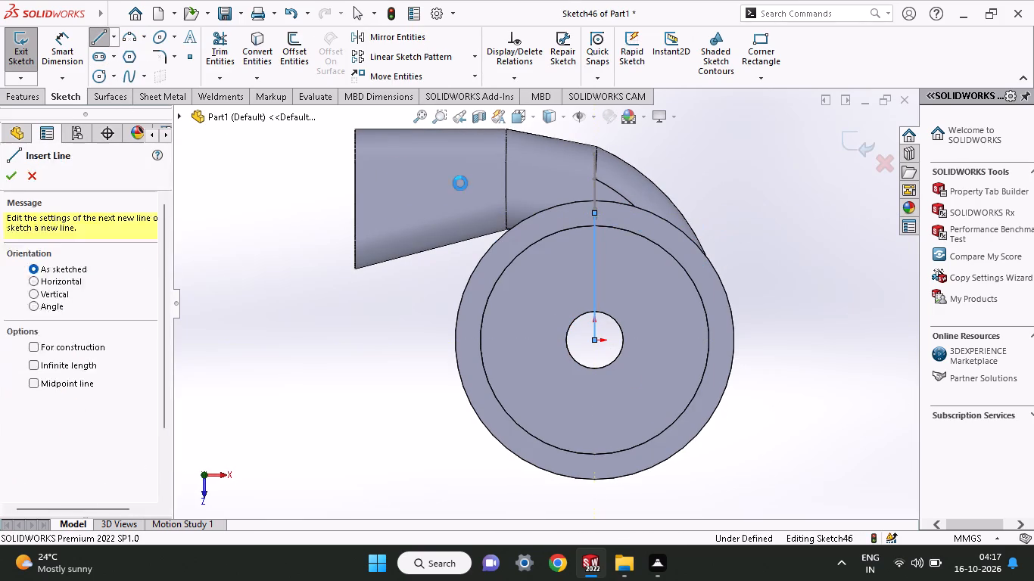
# Dimension the vertical line's length to 36 mm.
pyautogui.click(51, 47)
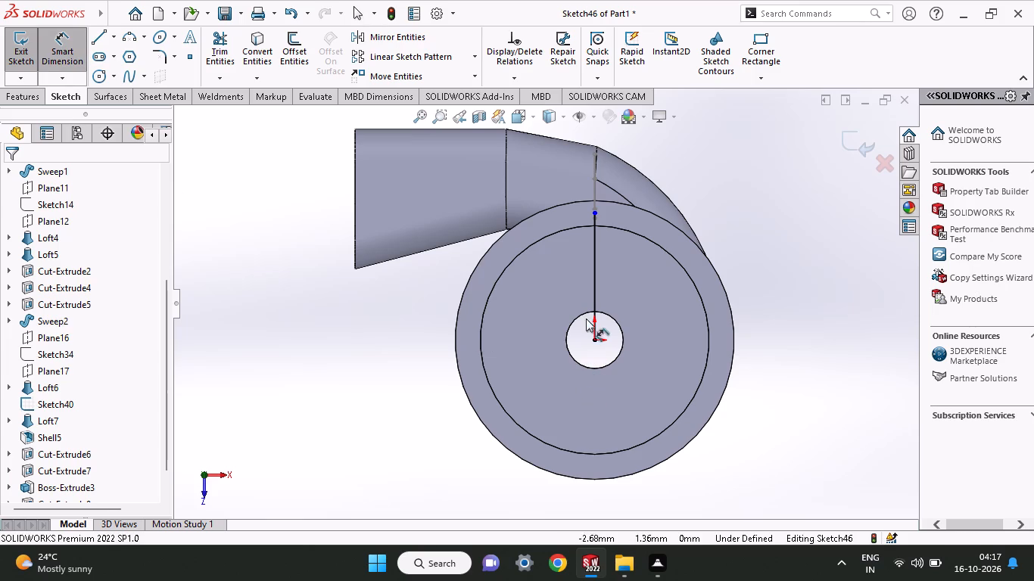
pyautogui.click(593, 263)
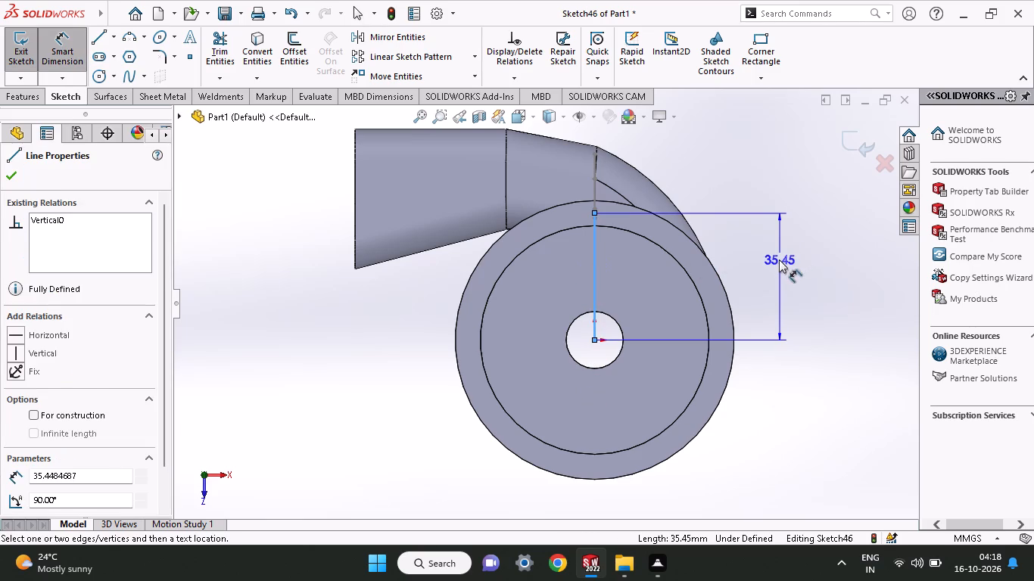
pyautogui.click(779, 259)
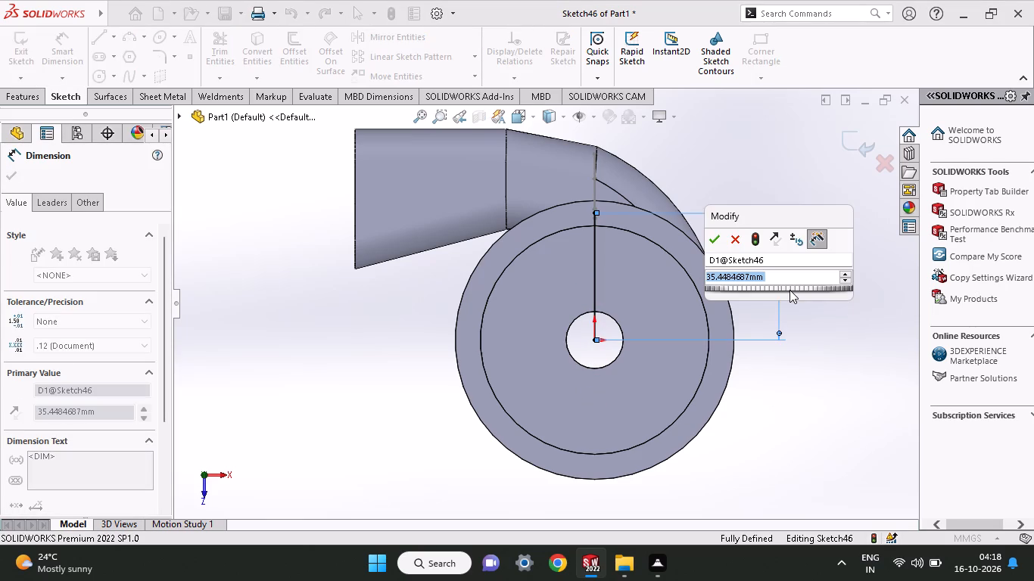
pyautogui.write('36')
pyautogui.press('Return')
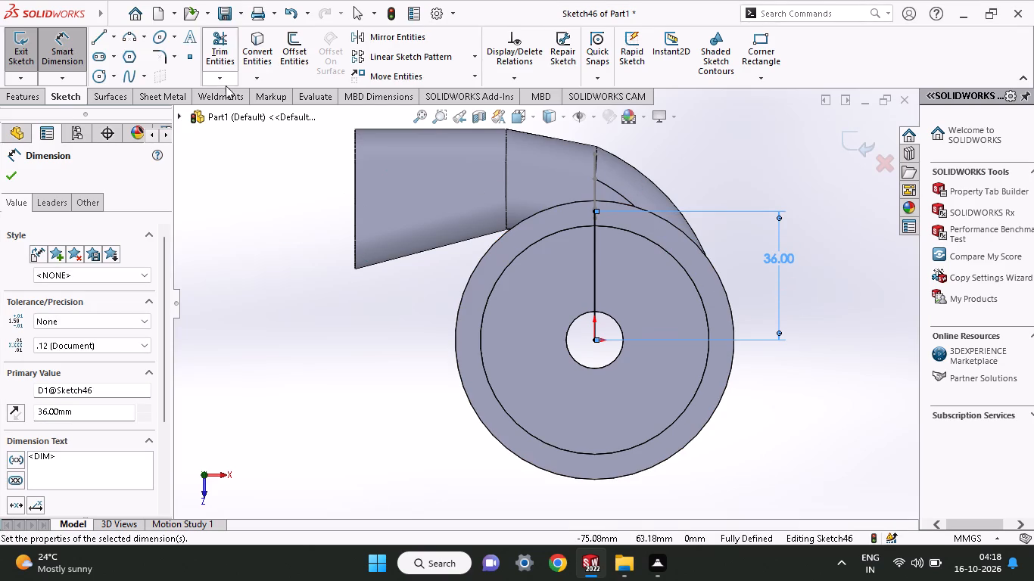
# Draw a circle centred on the line's upper endpoint and dimension its diameter to 3 mm.
pyautogui.click(96, 76)
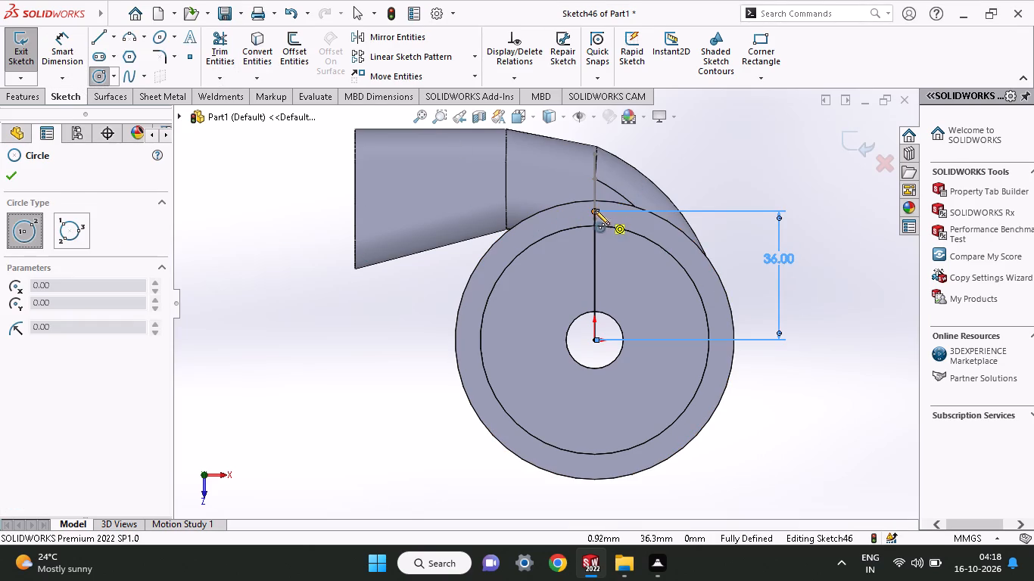
pyautogui.click(593, 210)
pyautogui.click(603, 212)
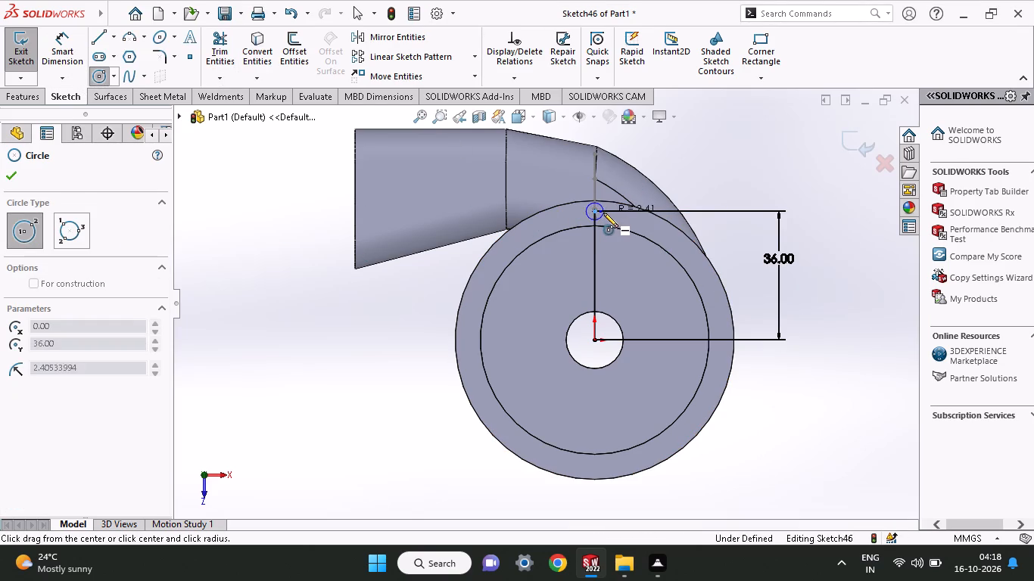
pyautogui.click(71, 43)
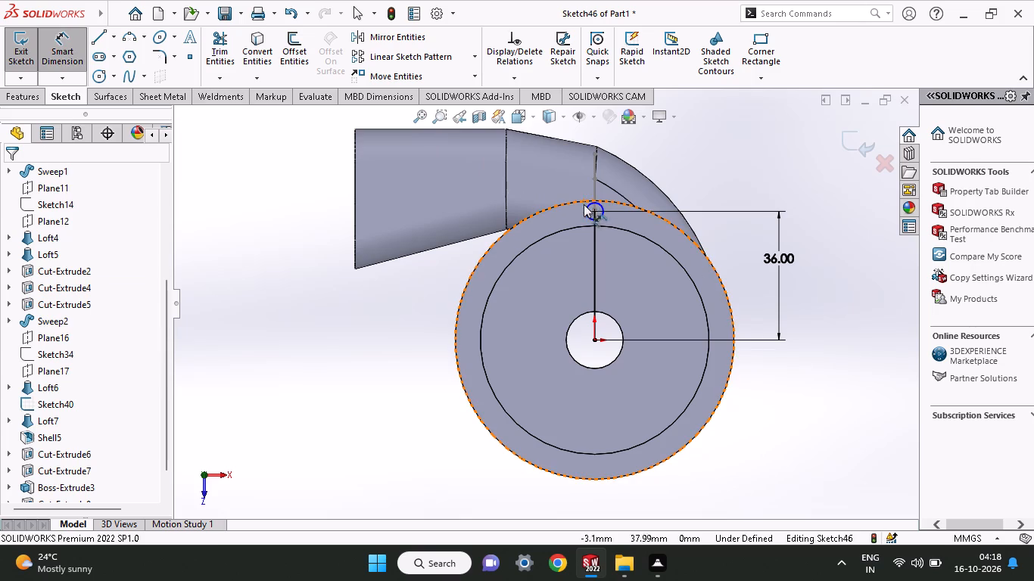
pyautogui.click(589, 216)
pyautogui.click(560, 220)
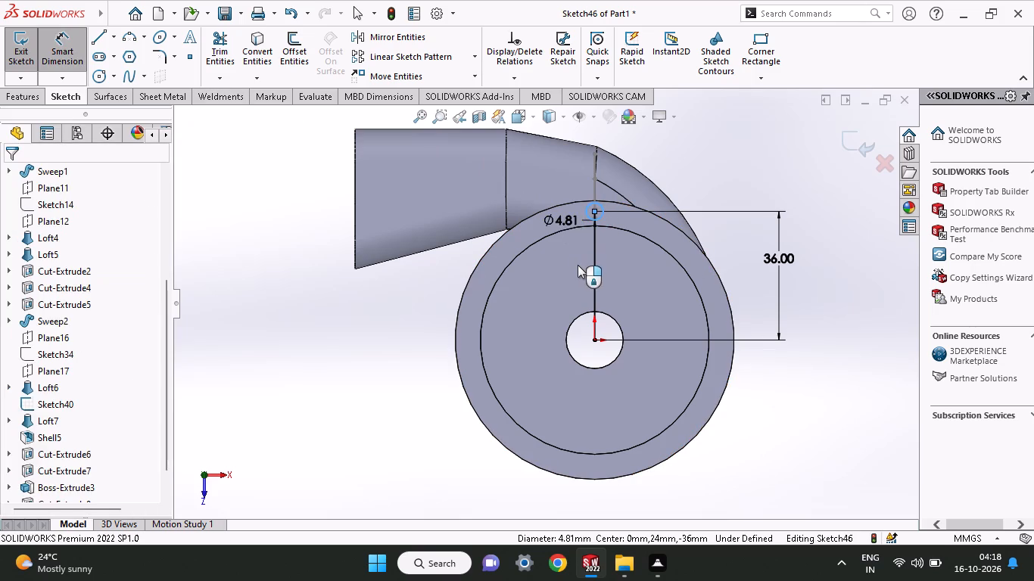
pyautogui.press('3')
pyautogui.press('Return')
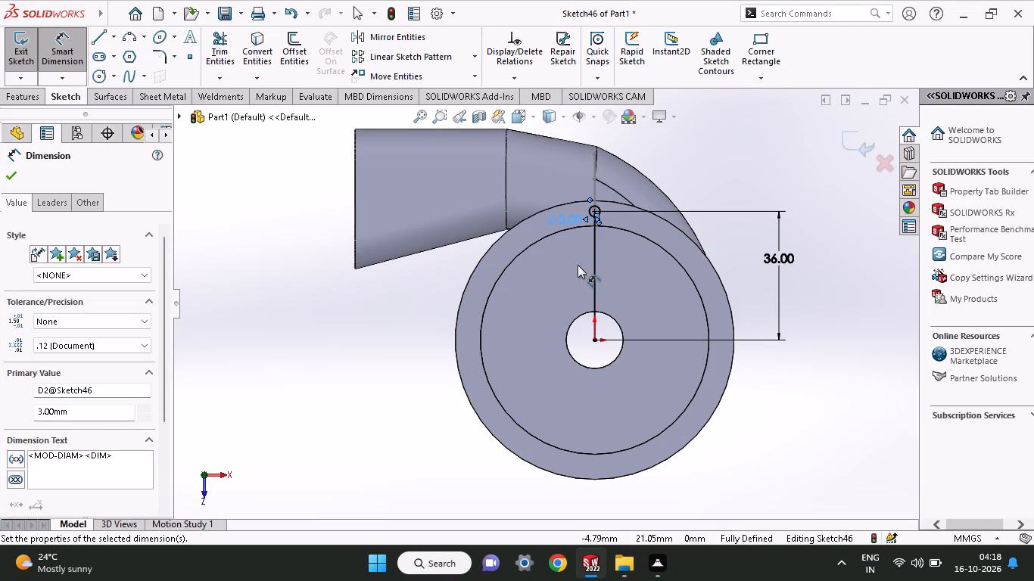
pyautogui.click(18, 172)
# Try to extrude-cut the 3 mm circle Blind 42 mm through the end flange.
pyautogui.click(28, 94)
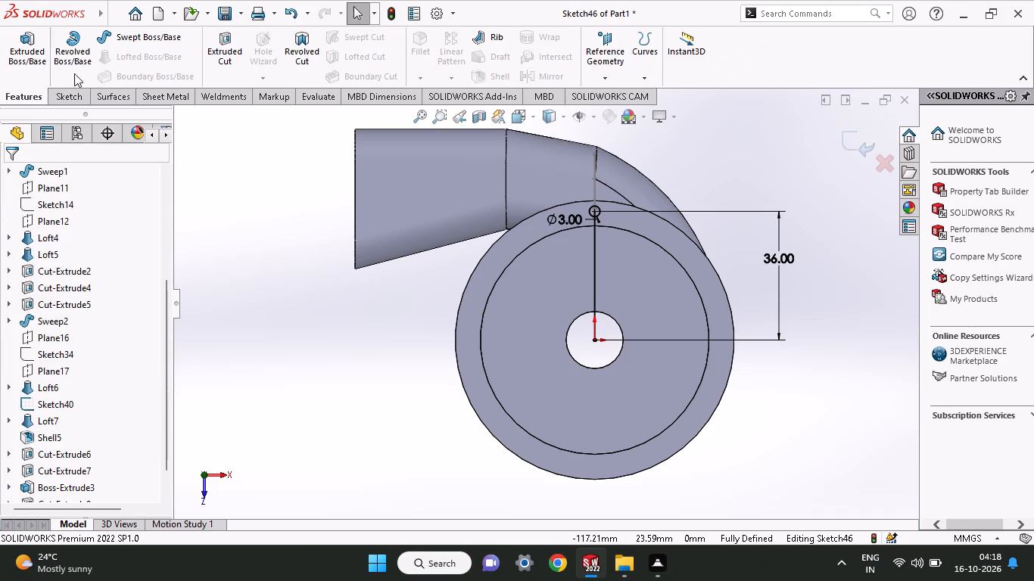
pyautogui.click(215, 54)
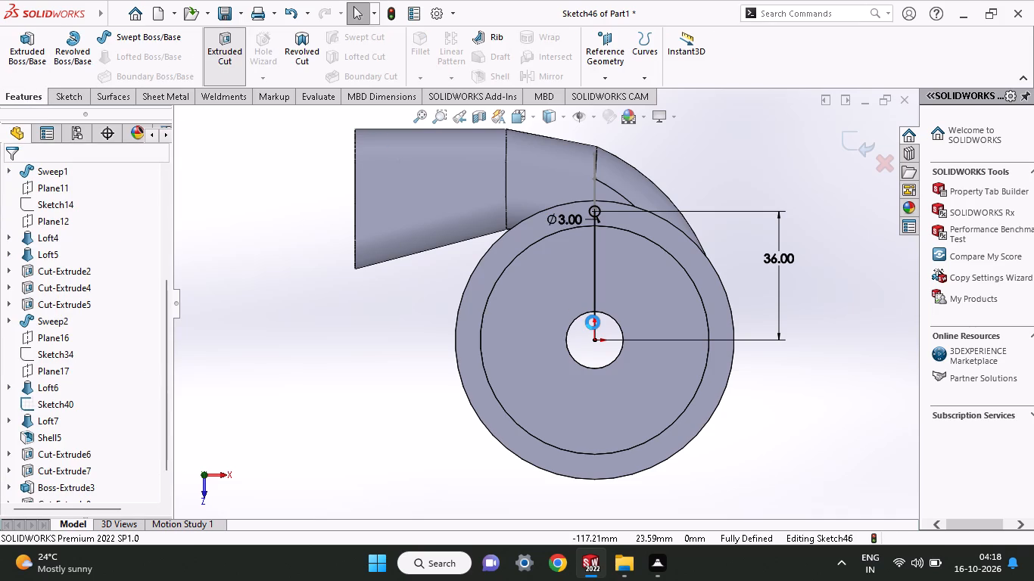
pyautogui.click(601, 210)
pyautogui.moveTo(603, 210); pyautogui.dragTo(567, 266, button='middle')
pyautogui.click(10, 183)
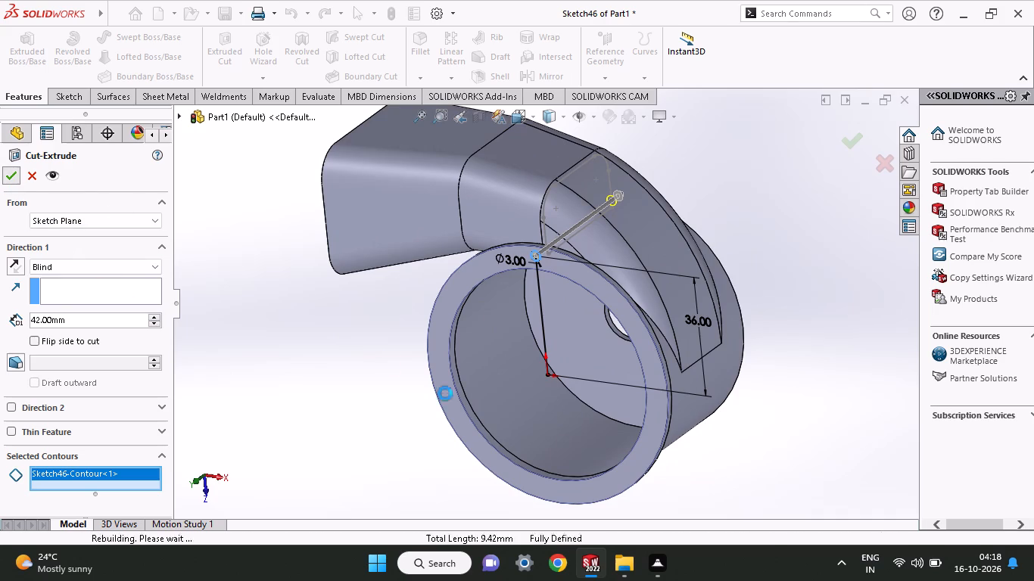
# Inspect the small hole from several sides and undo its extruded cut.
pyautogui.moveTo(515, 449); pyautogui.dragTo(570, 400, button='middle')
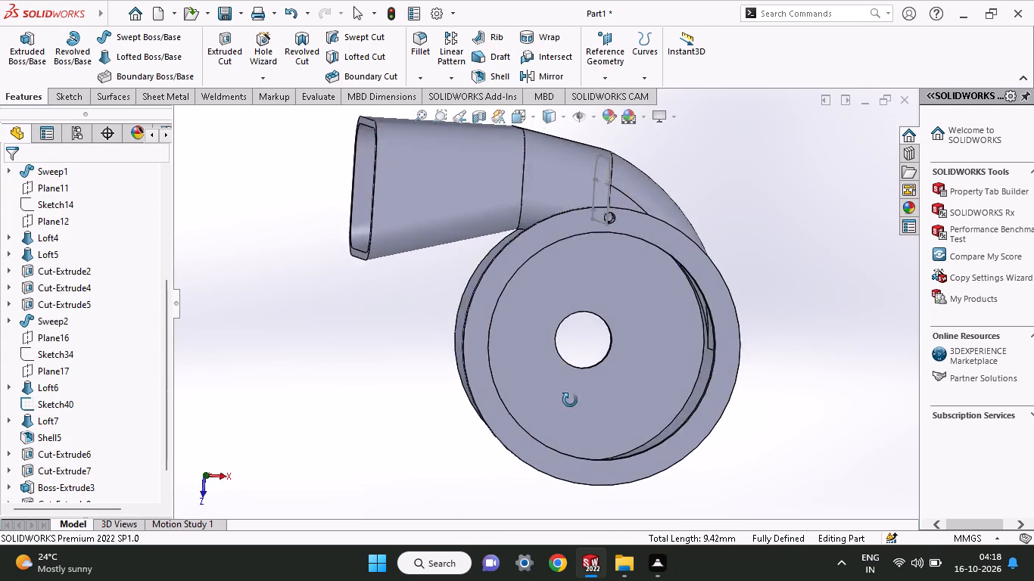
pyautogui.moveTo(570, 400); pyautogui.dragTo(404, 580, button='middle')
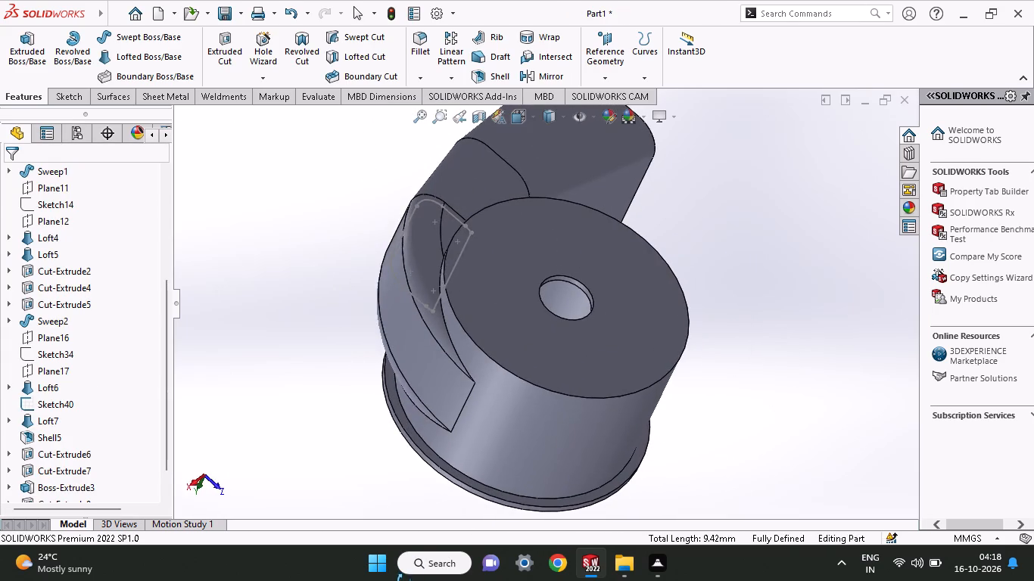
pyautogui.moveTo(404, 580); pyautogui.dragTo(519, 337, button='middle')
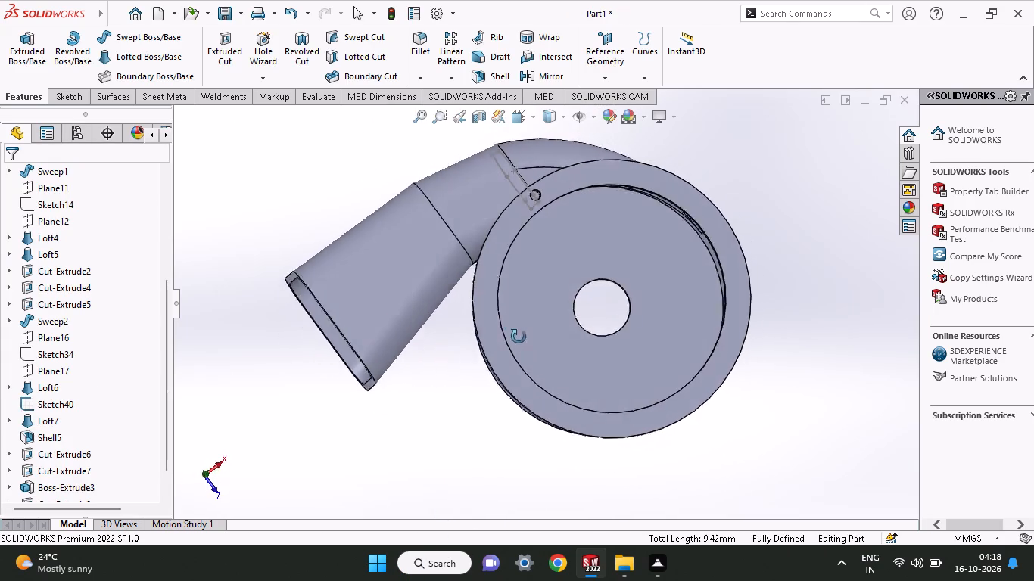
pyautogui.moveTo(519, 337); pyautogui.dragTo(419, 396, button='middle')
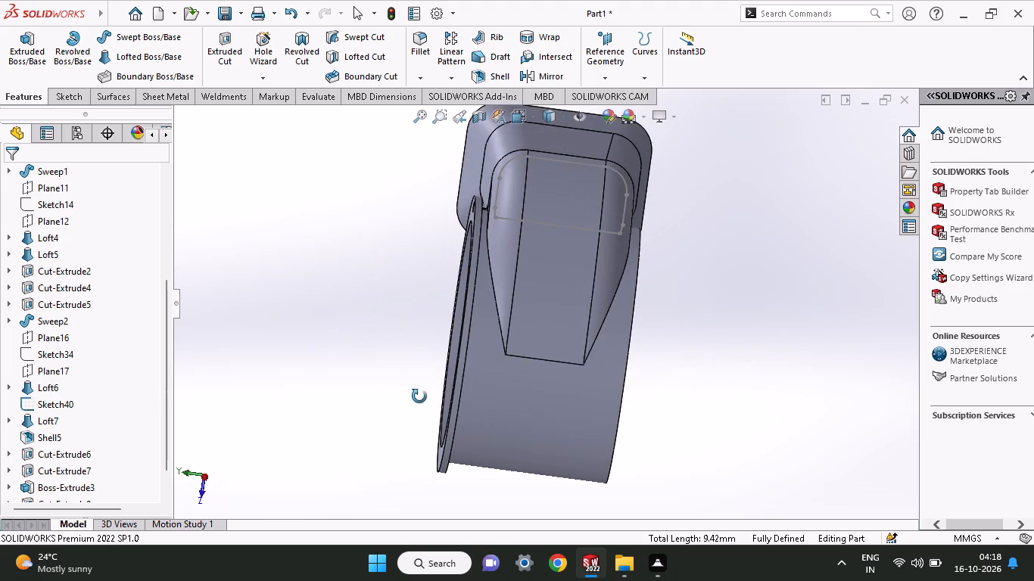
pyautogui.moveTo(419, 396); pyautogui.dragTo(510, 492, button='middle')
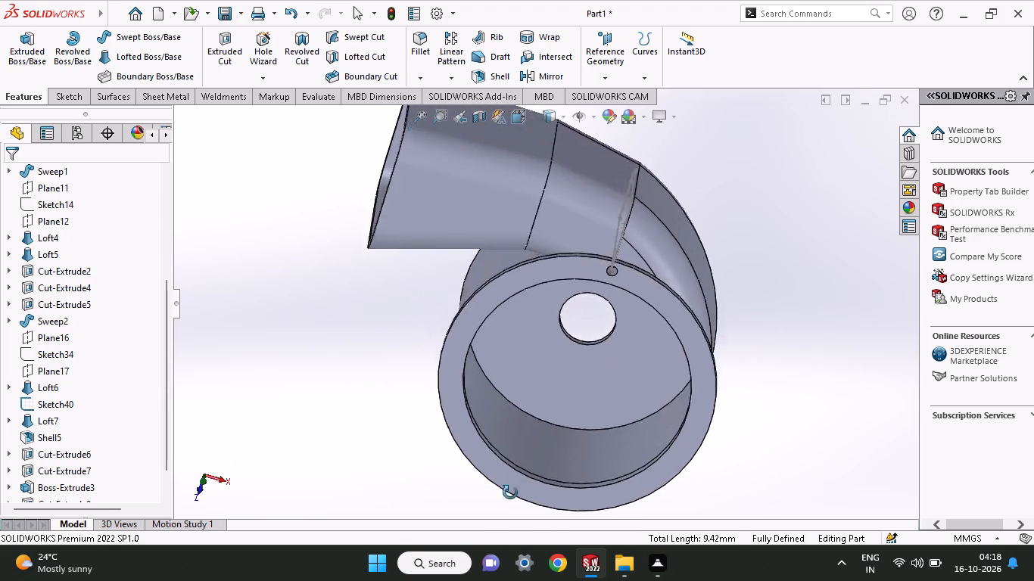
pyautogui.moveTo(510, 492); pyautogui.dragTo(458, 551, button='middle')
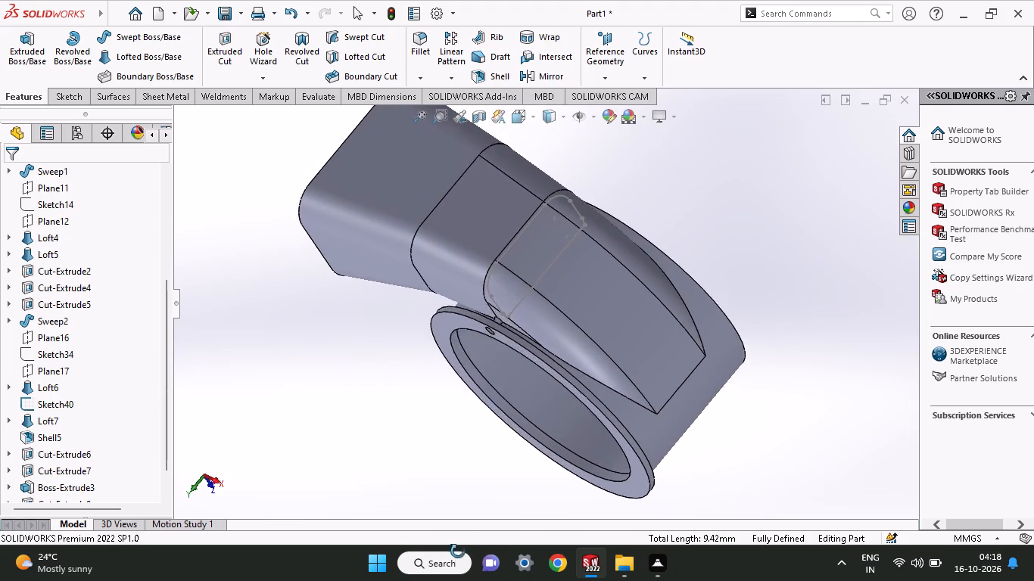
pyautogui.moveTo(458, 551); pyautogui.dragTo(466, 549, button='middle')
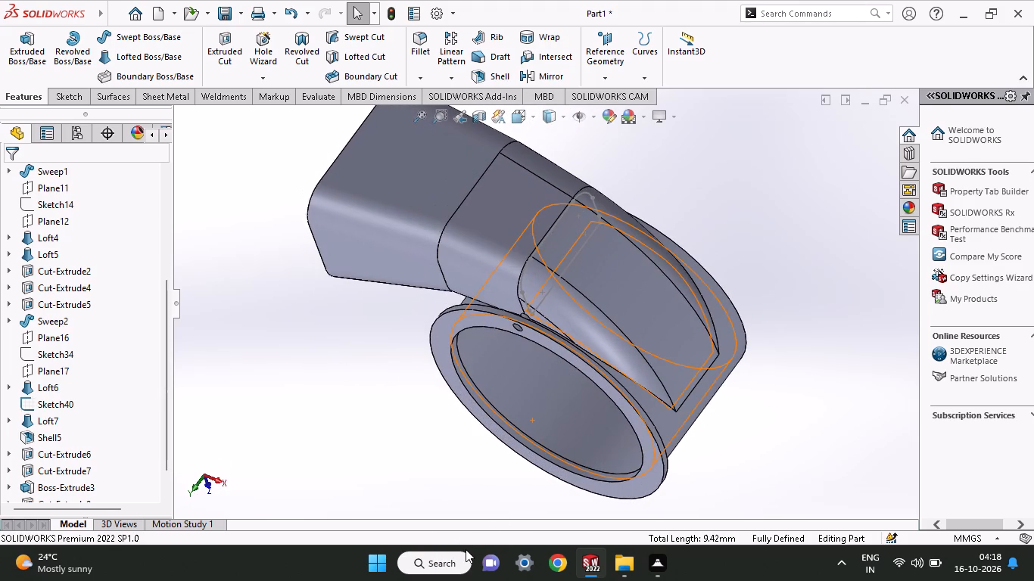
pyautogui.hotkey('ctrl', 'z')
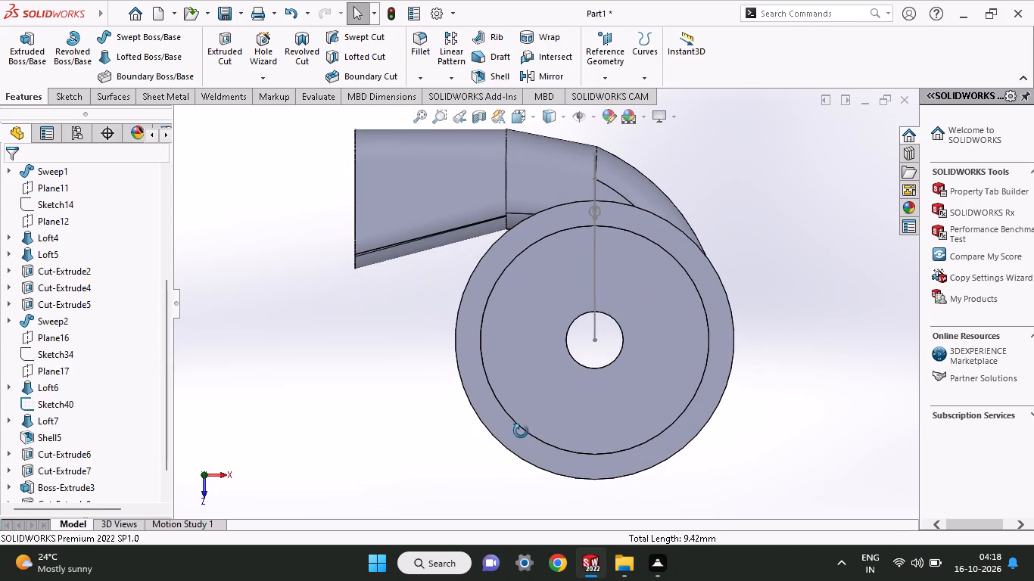
# Extrude-cut the 3 mm circle at the top of the end flange Blind to a depth of 3 mm.
pyautogui.click(28, 92)
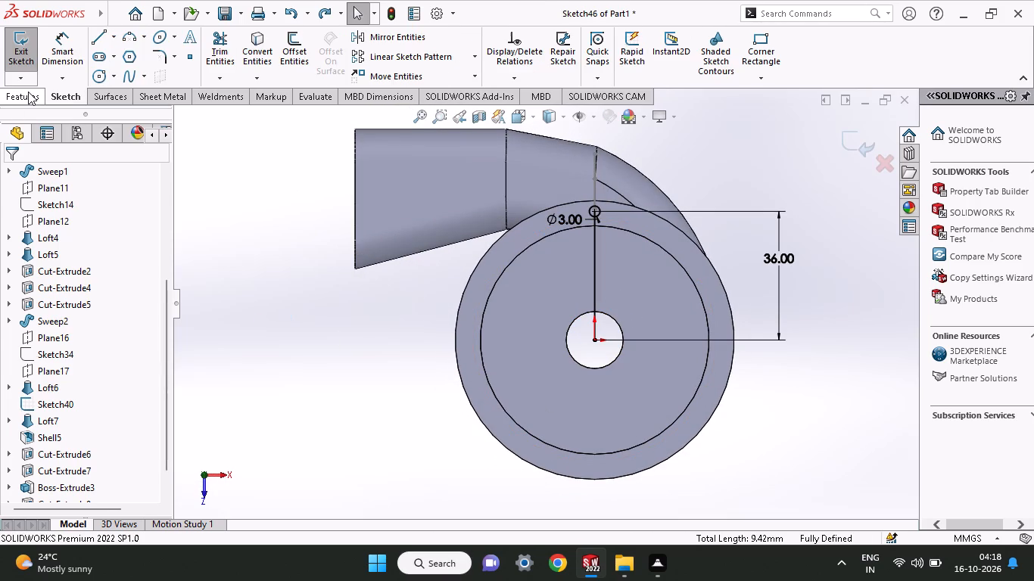
pyautogui.click(236, 60)
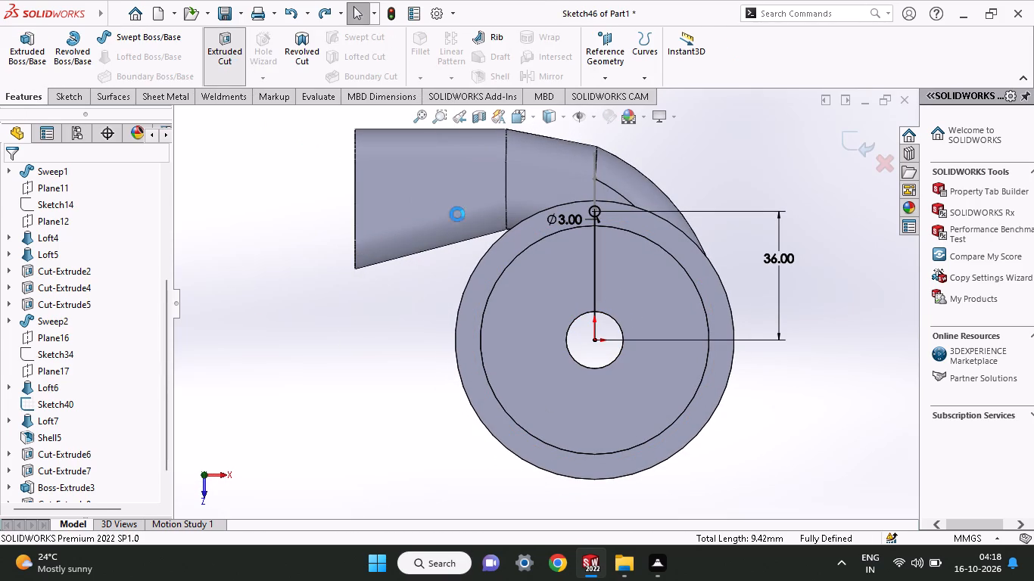
pyautogui.click(601, 214)
pyautogui.moveTo(708, 194); pyautogui.dragTo(661, 249, button='middle')
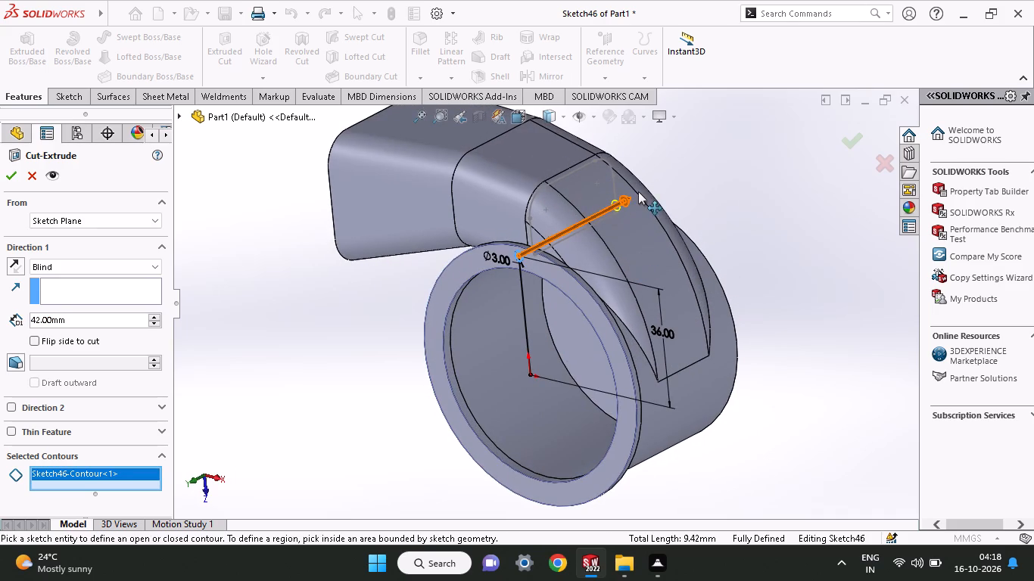
pyautogui.moveTo(633, 197); pyautogui.dragTo(584, 252)
pyautogui.moveTo(599, 248); pyautogui.dragTo(554, 265, button='middle')
pyautogui.moveTo(495, 247); pyautogui.dragTo(466, 275)
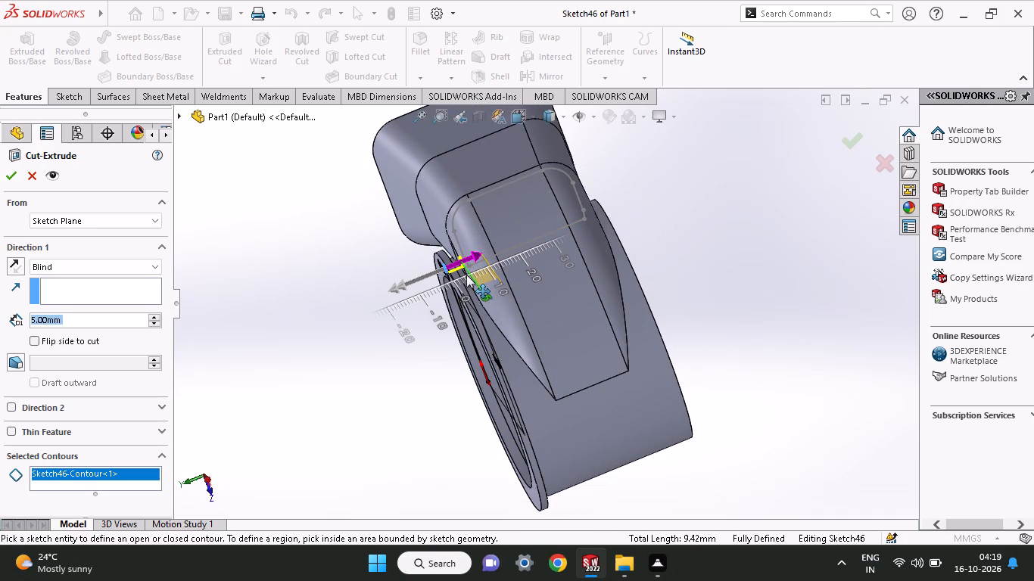
pyautogui.moveTo(466, 275); pyautogui.dragTo(461, 278)
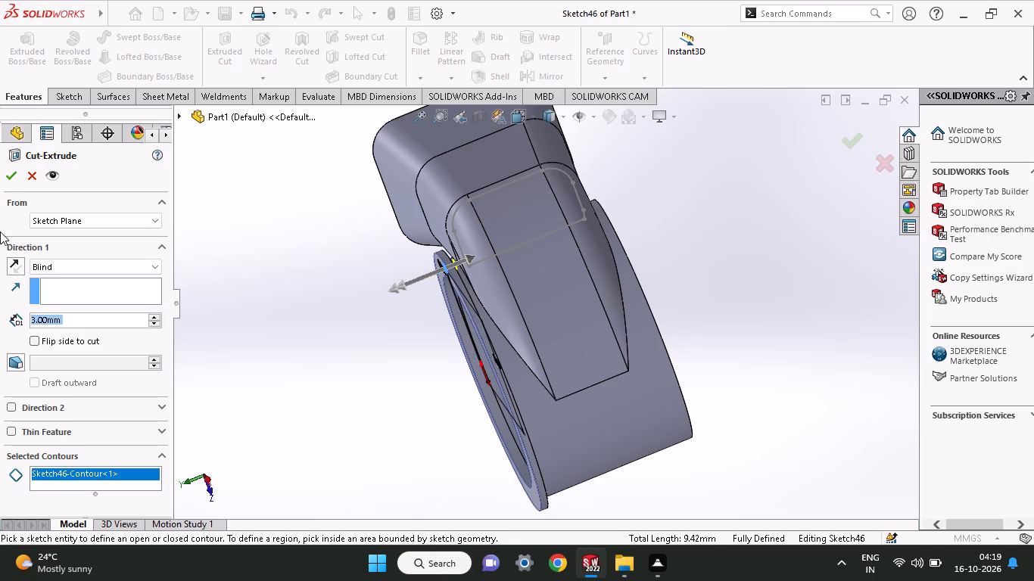
pyautogui.click(8, 182)
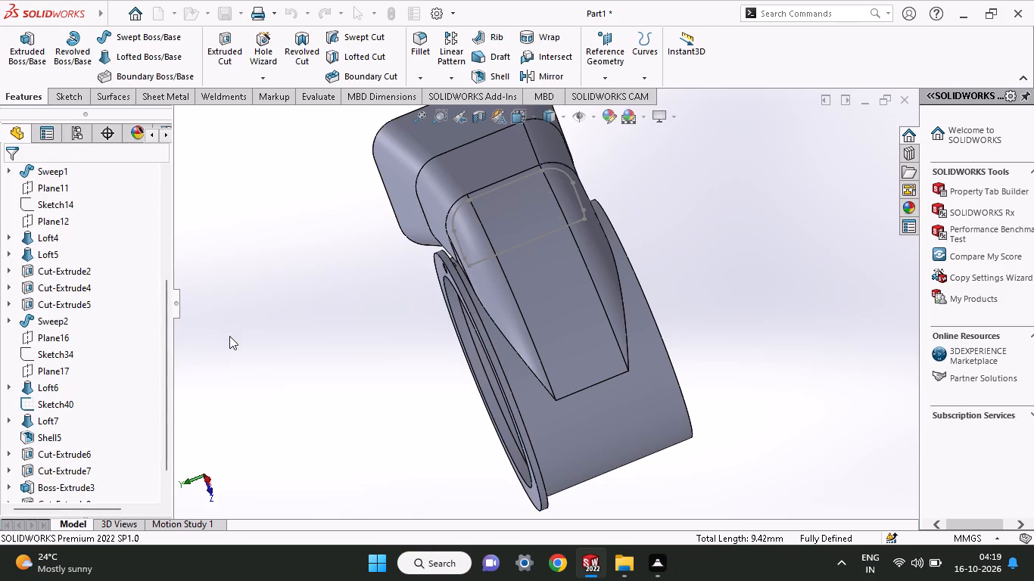
# Start a sketch on the end flange's face and draw a vertical line from the origin to the 3 mm hole's centre.
pyautogui.moveTo(229, 336); pyautogui.dragTo(402, 409, button='middle')
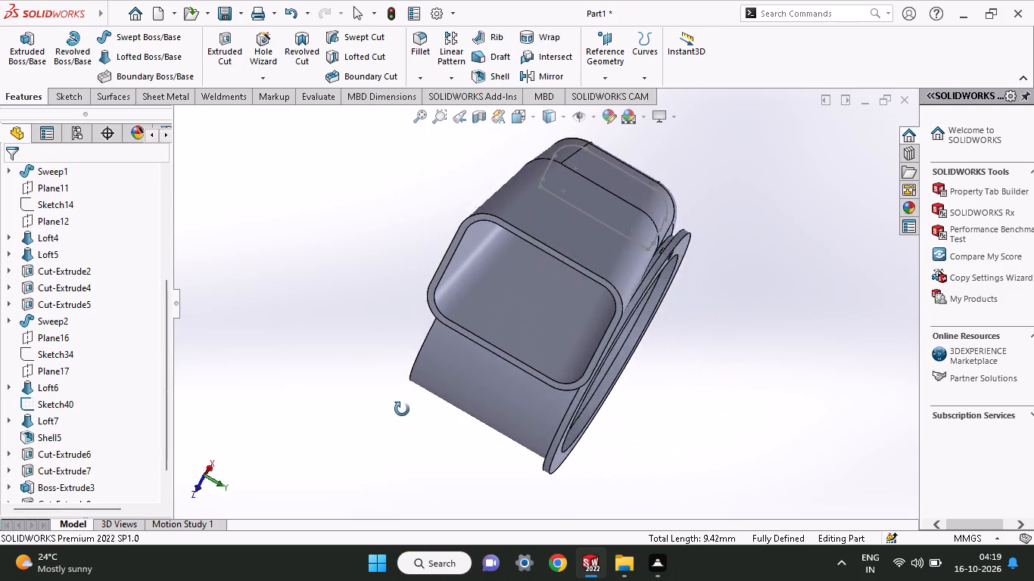
pyautogui.moveTo(402, 409); pyautogui.dragTo(309, 305, button='middle')
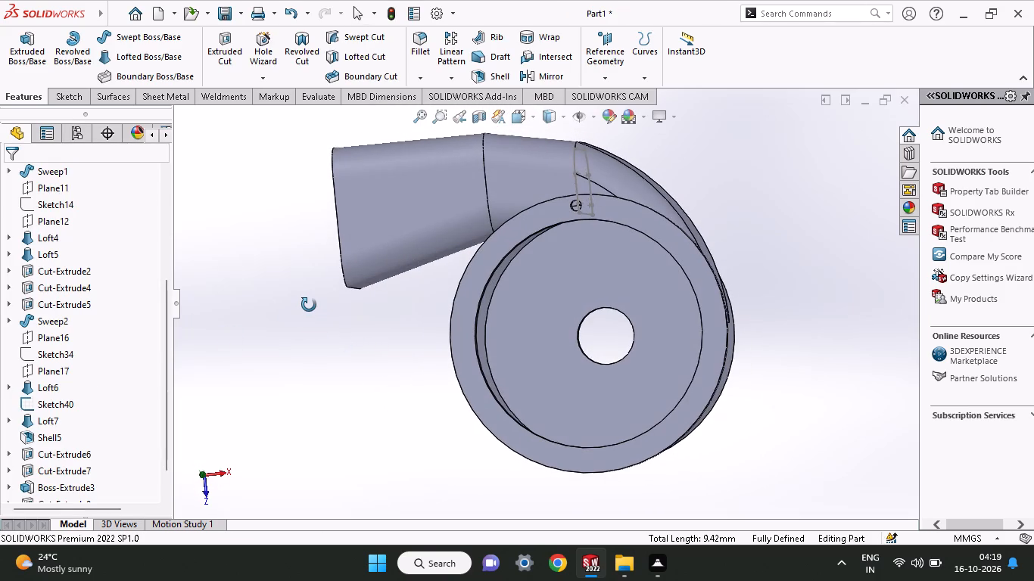
pyautogui.moveTo(309, 305); pyautogui.dragTo(317, 324, button='middle')
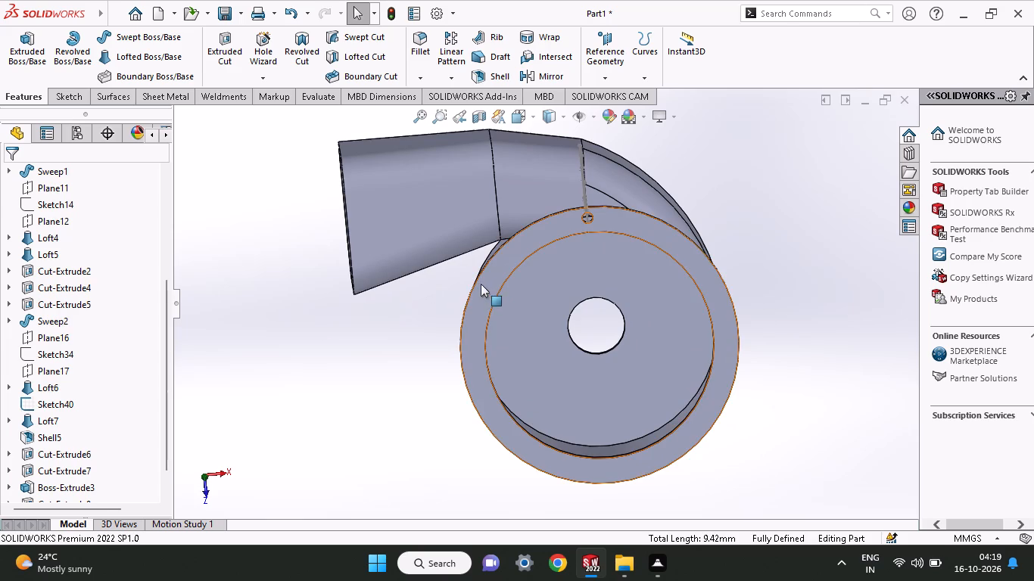
pyautogui.click(636, 224)
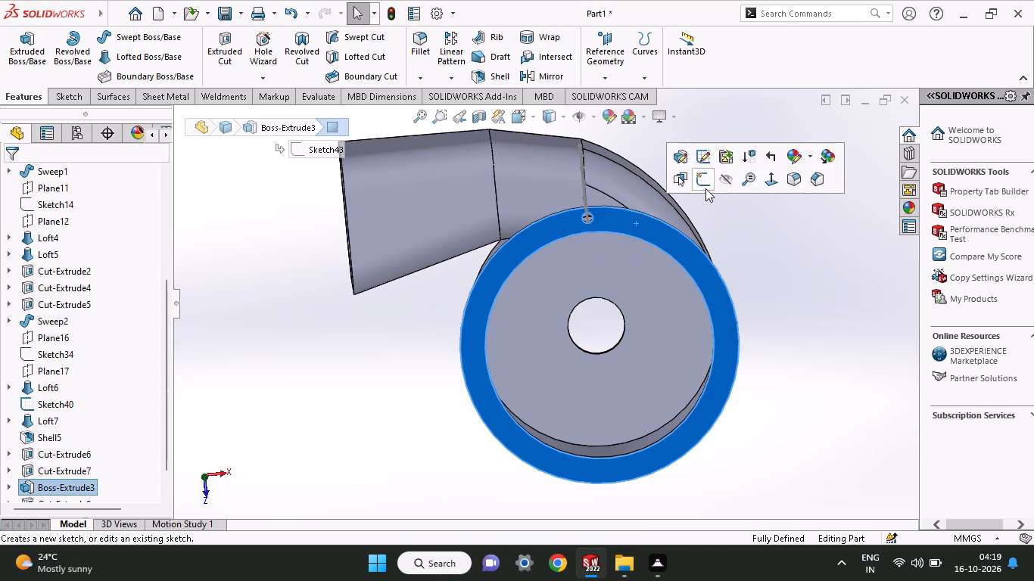
pyautogui.click(705, 188)
pyautogui.click(90, 39)
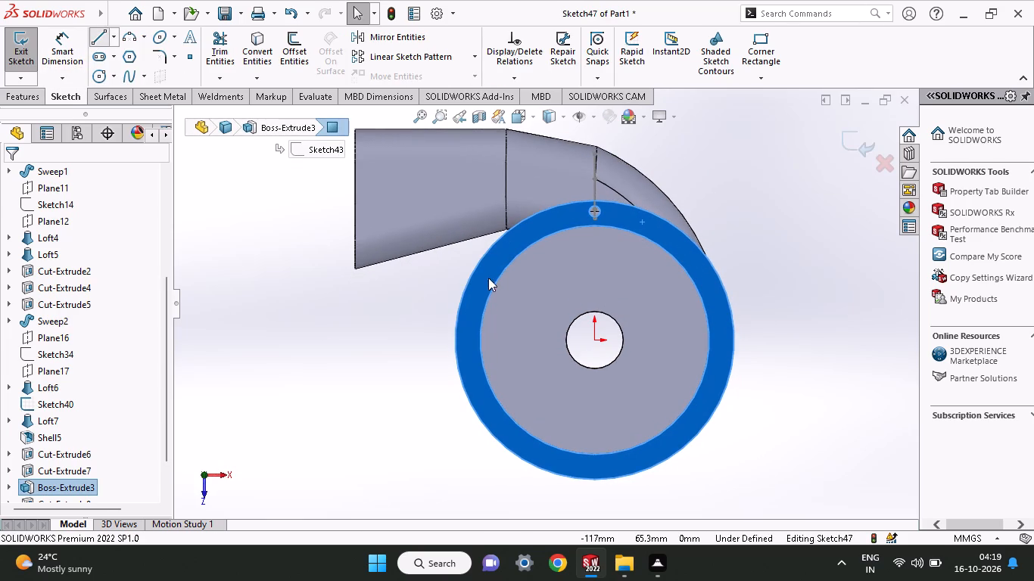
pyautogui.click(593, 341)
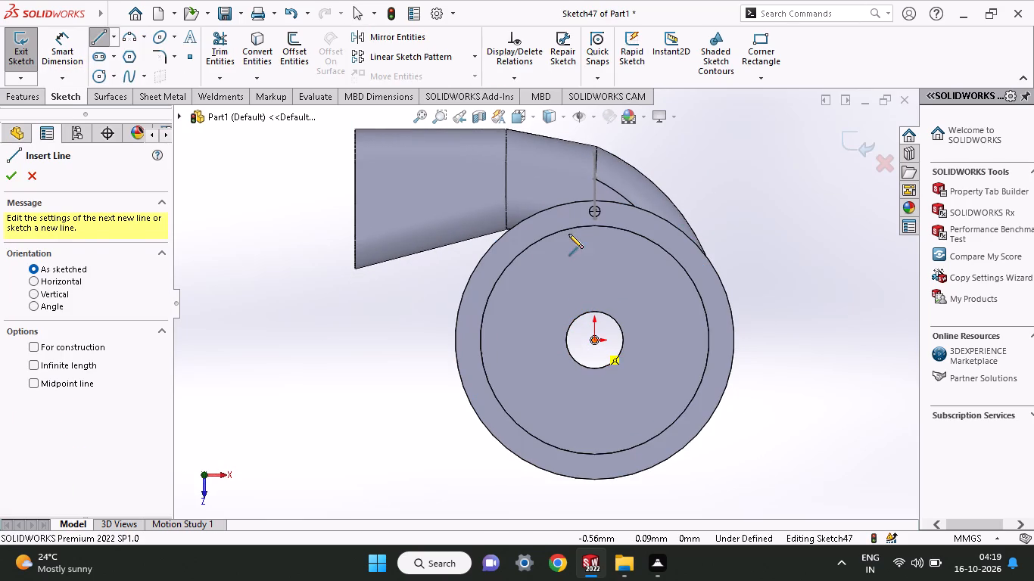
pyautogui.click(595, 212)
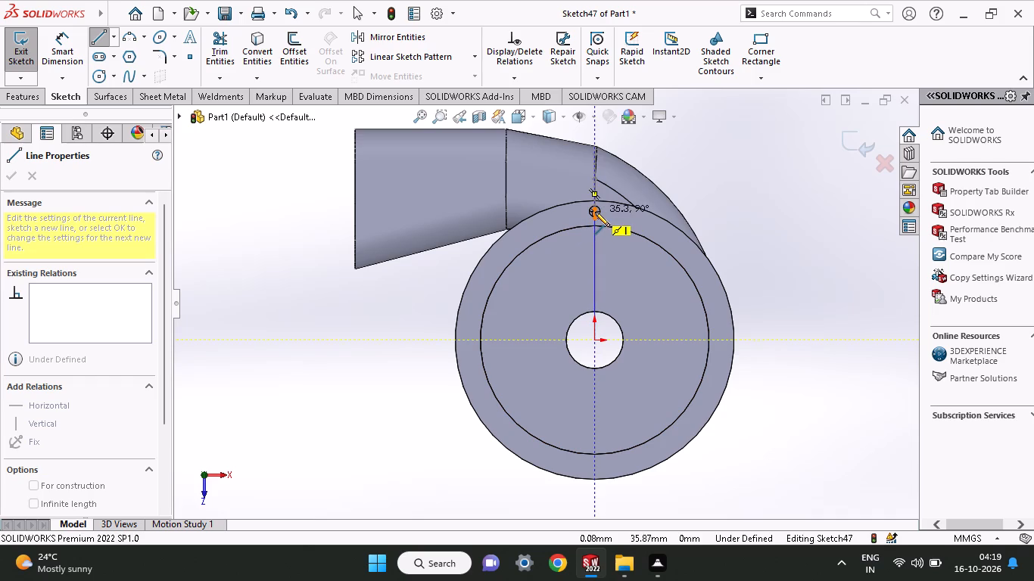
pyautogui.rightClick(699, 186)
pyautogui.click(715, 197)
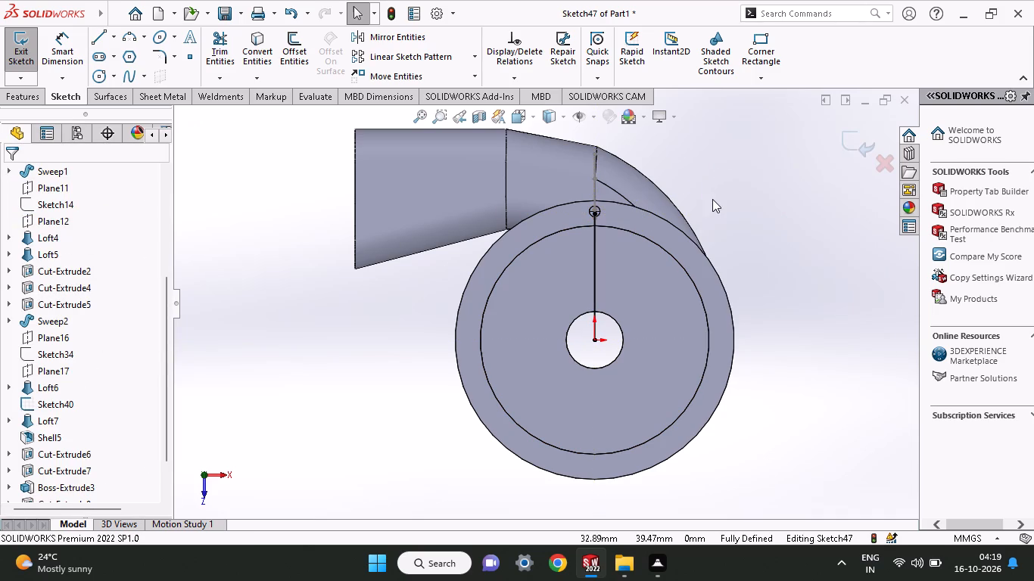
# Draw an angled line about 35 mm long from the origin up and right onto the flange ring.
pyautogui.click(92, 37)
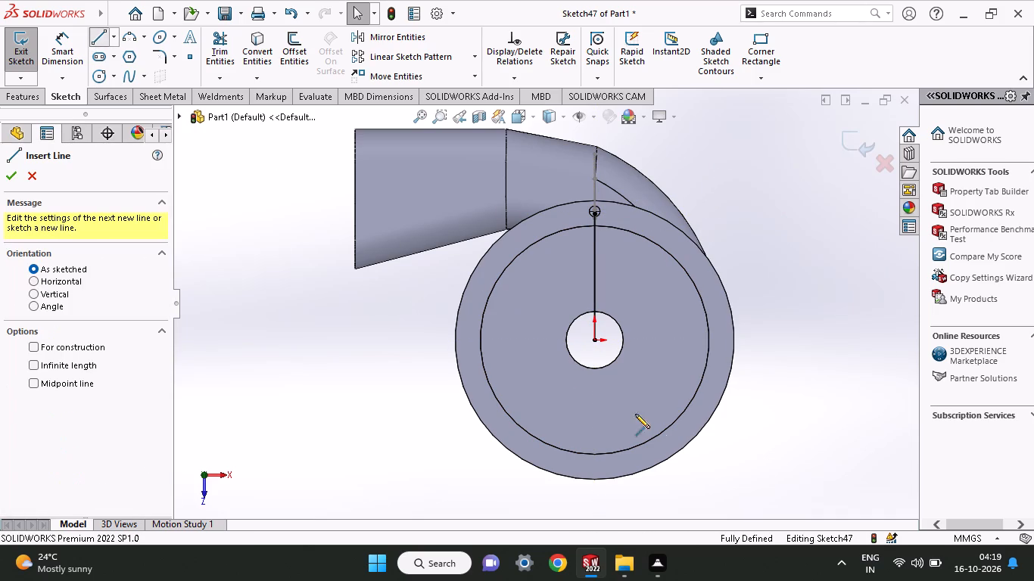
pyautogui.click(593, 339)
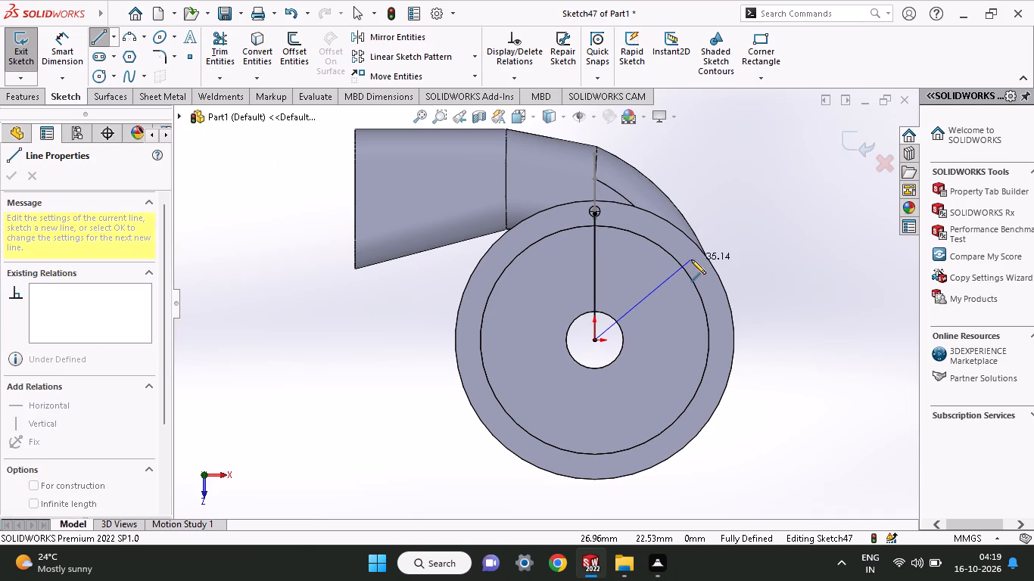
pyautogui.click(691, 259)
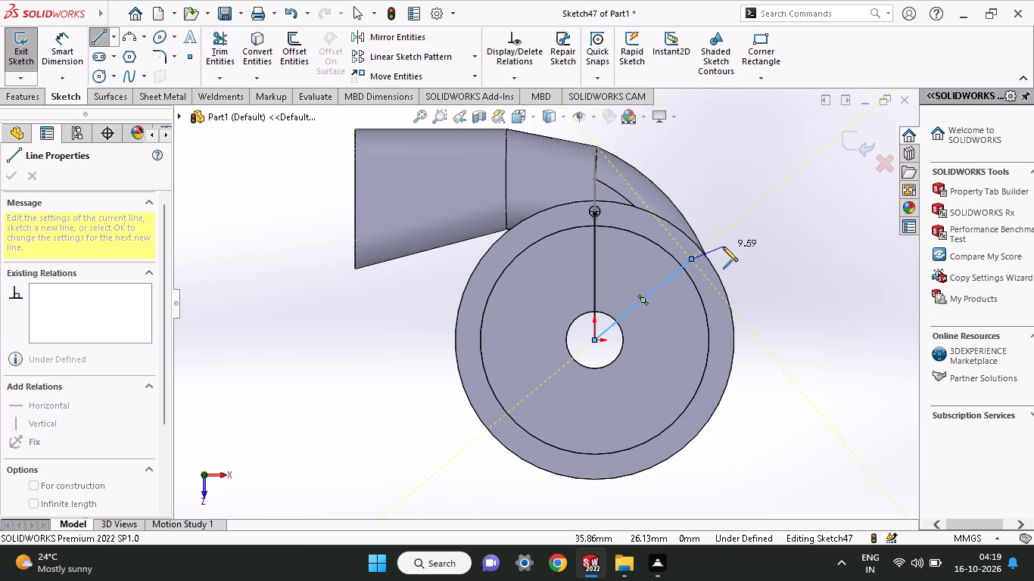
pyautogui.rightClick(723, 247)
pyautogui.click(752, 264)
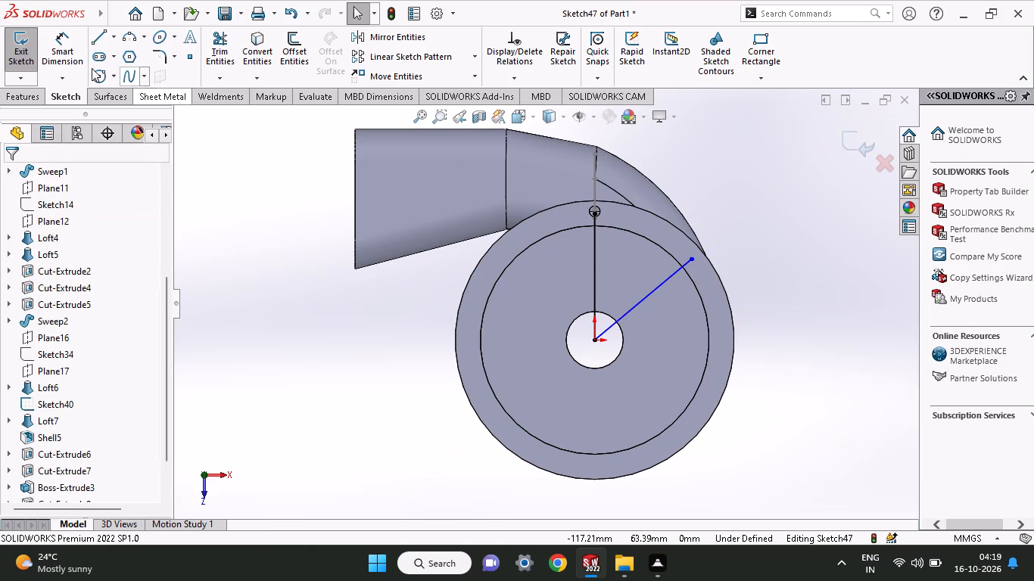
# Dimension the angle between the vertical line and the angled line to 60°.
pyautogui.click(70, 48)
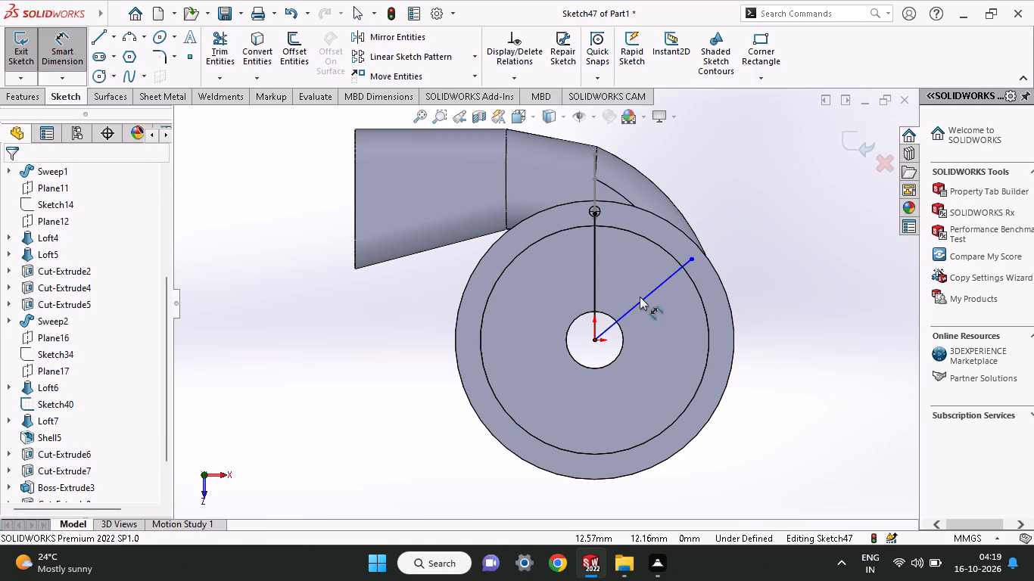
pyautogui.click(640, 298)
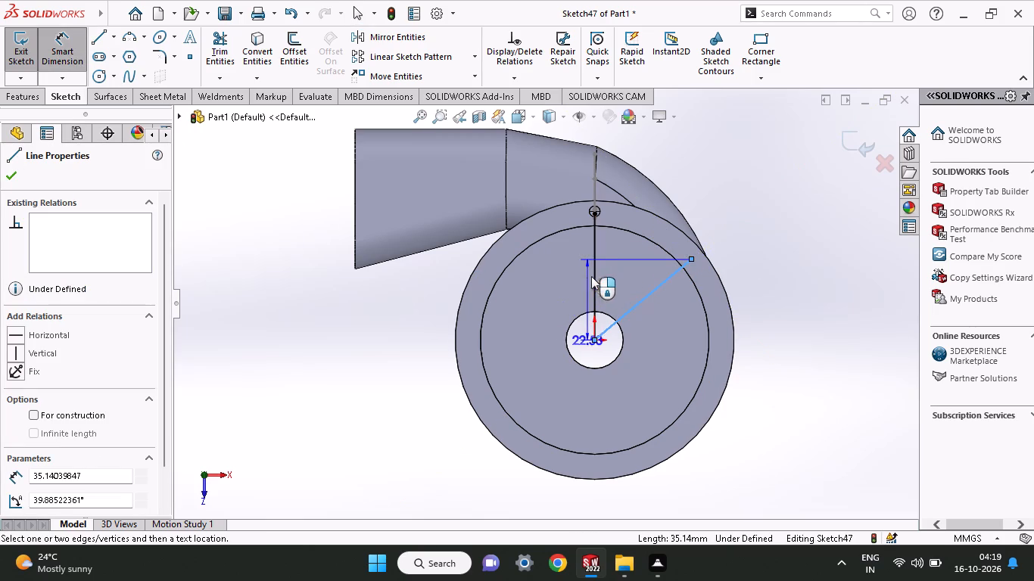
pyautogui.click(595, 276)
pyautogui.click(652, 263)
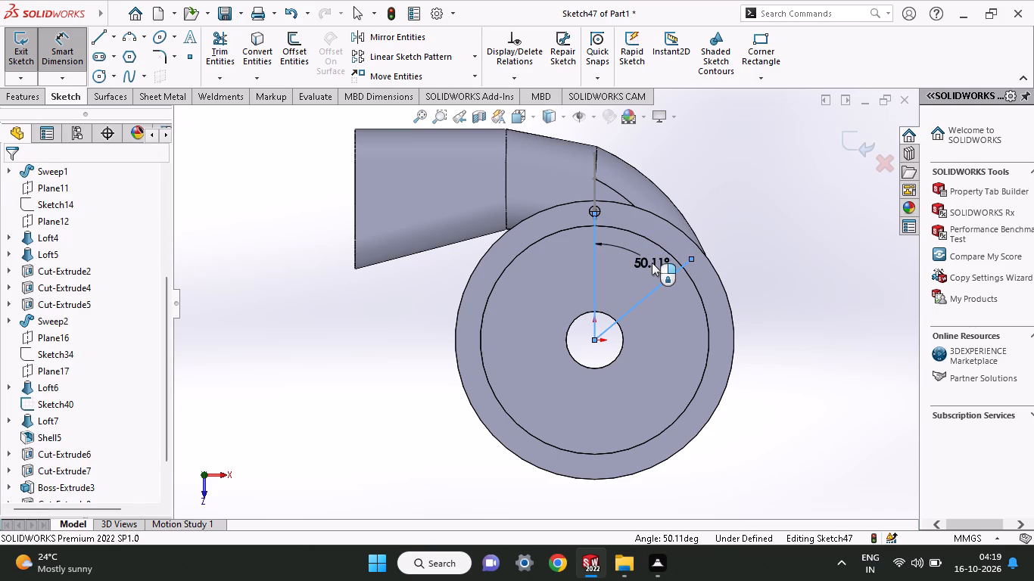
pyautogui.write('60')
pyautogui.press('Return')
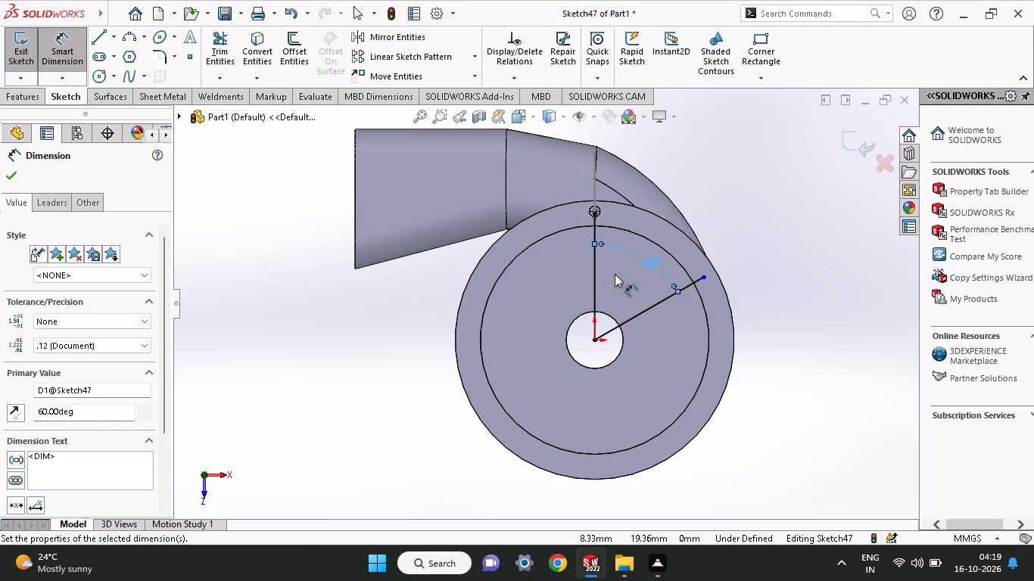
# Draw a circle centred on the angled line's outer endpoint and dimension its diameter to 3 mm.
pyautogui.click(97, 75)
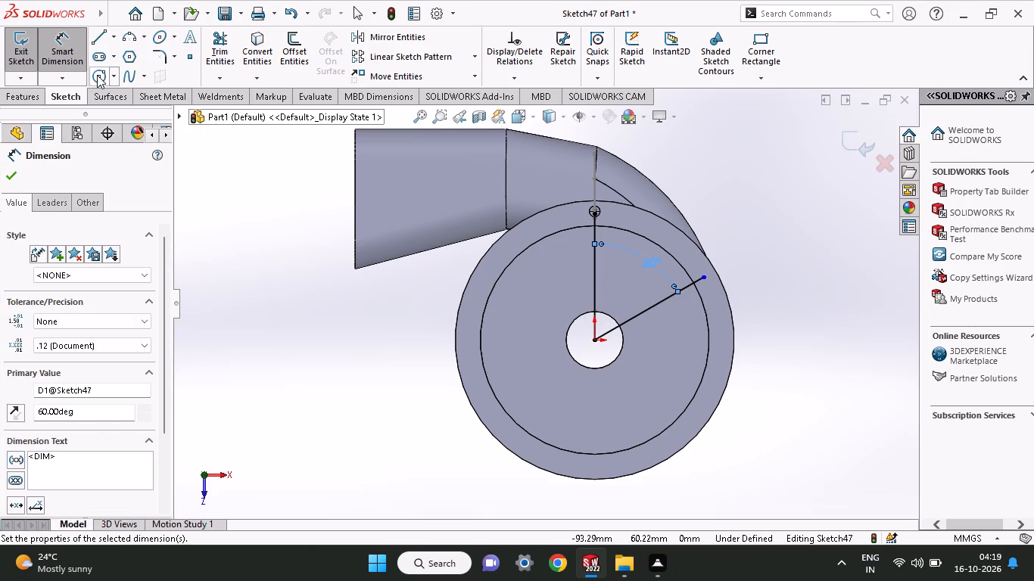
pyautogui.click(705, 275)
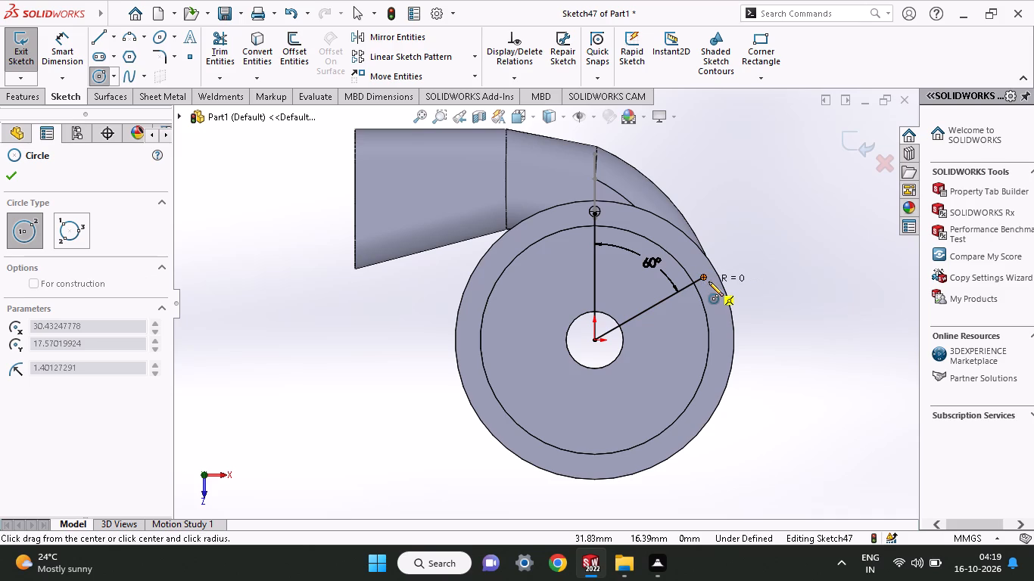
pyautogui.click(709, 281)
pyautogui.click(73, 57)
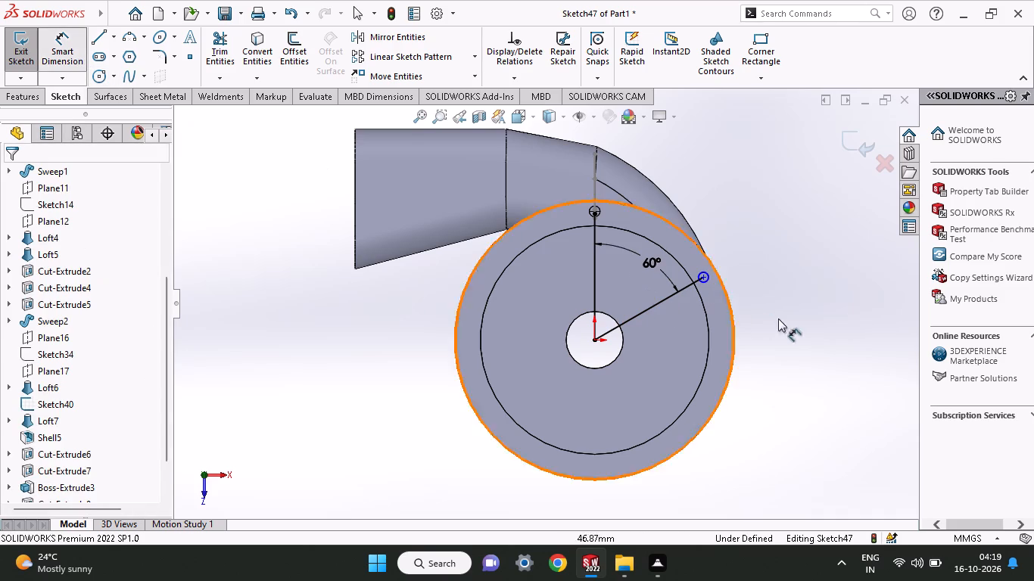
pyautogui.click(708, 285)
pyautogui.click(749, 245)
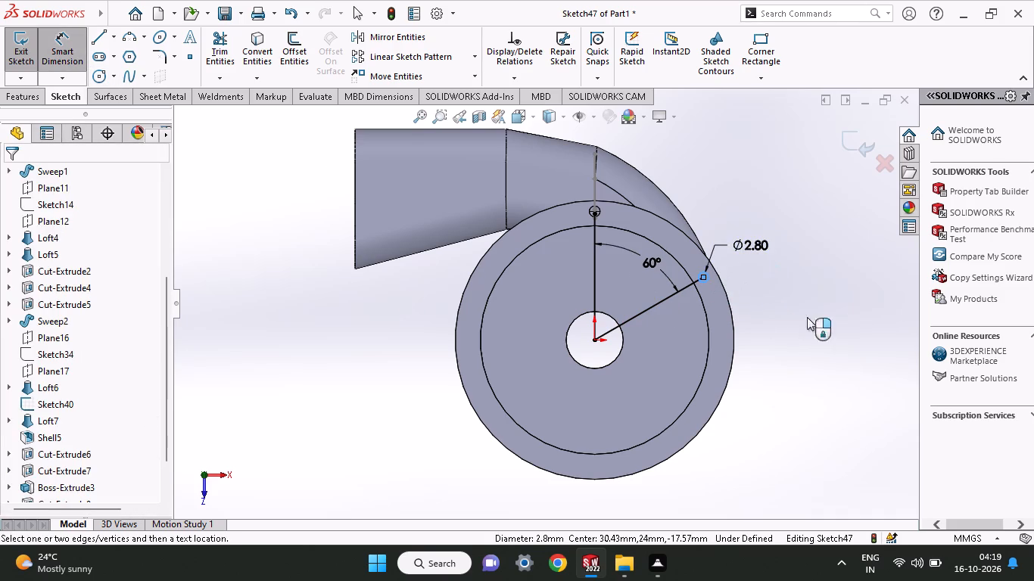
pyautogui.press('3')
pyautogui.press('Return')
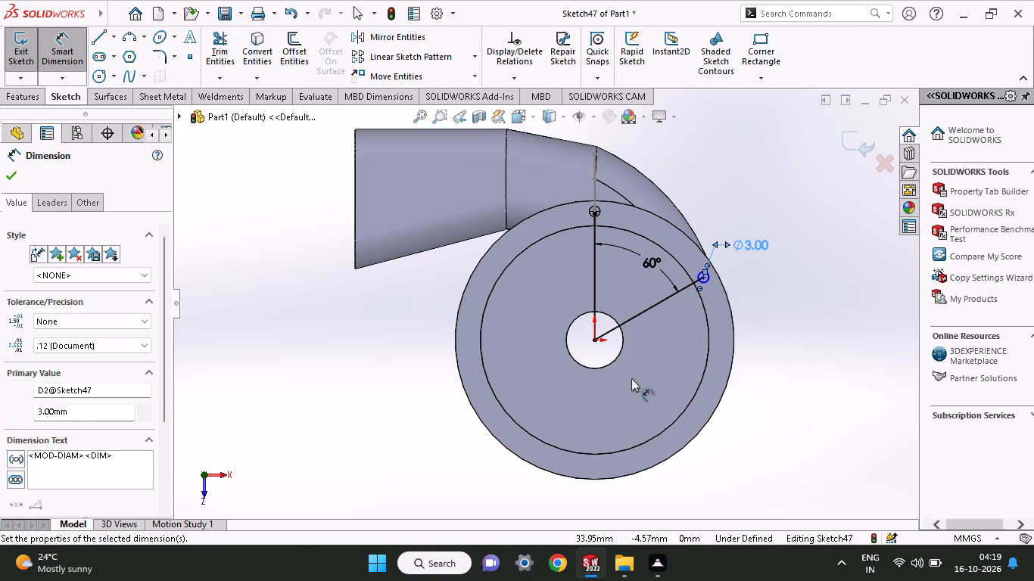
pyautogui.click(5, 169)
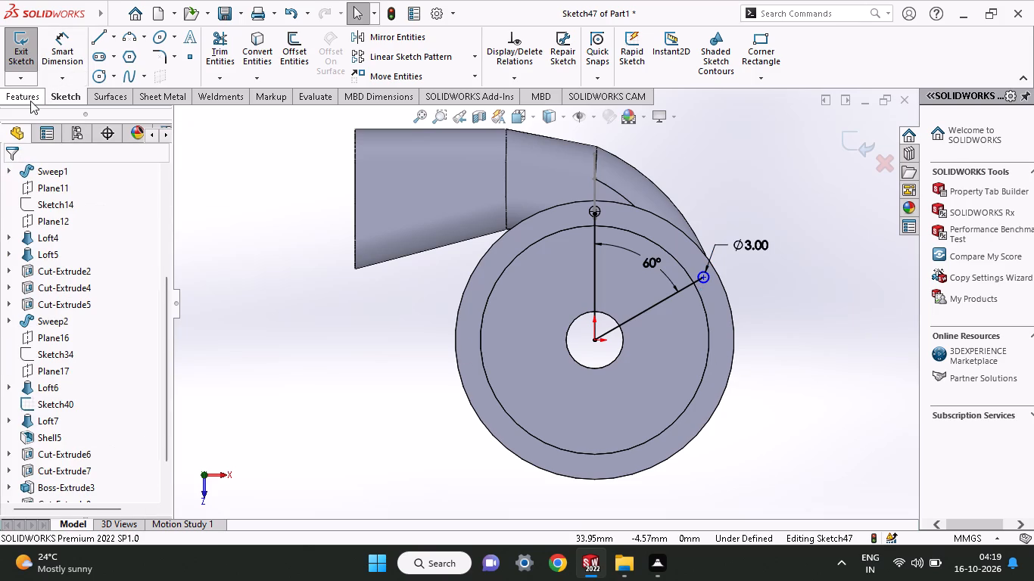
# Extrude-cut the new 3 mm circle Blind 3 mm into the end flange.
pyautogui.click(25, 99)
pyautogui.click(215, 69)
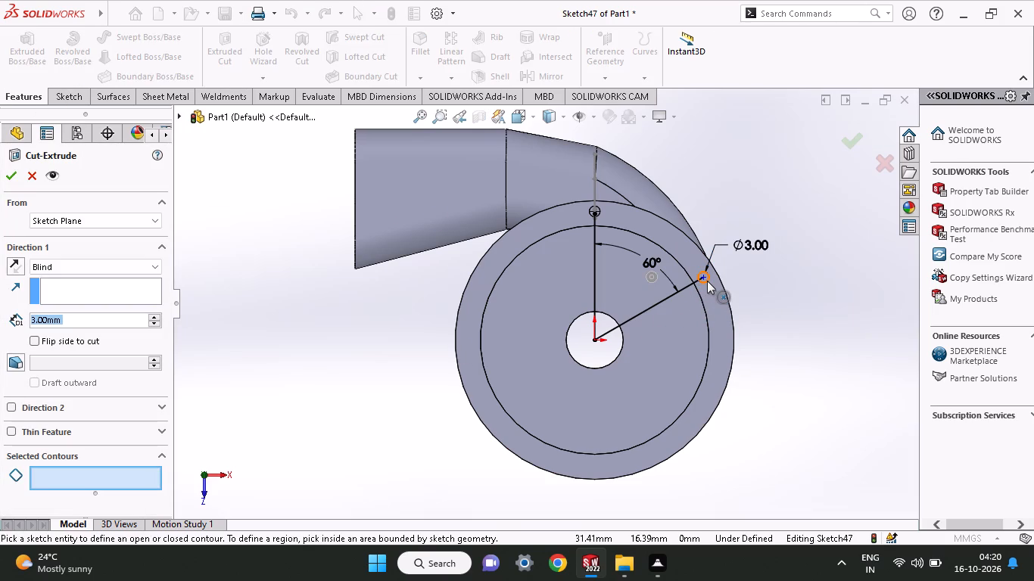
pyautogui.click(707, 286)
pyautogui.moveTo(752, 276); pyautogui.dragTo(693, 349, button='middle')
pyautogui.click(8, 172)
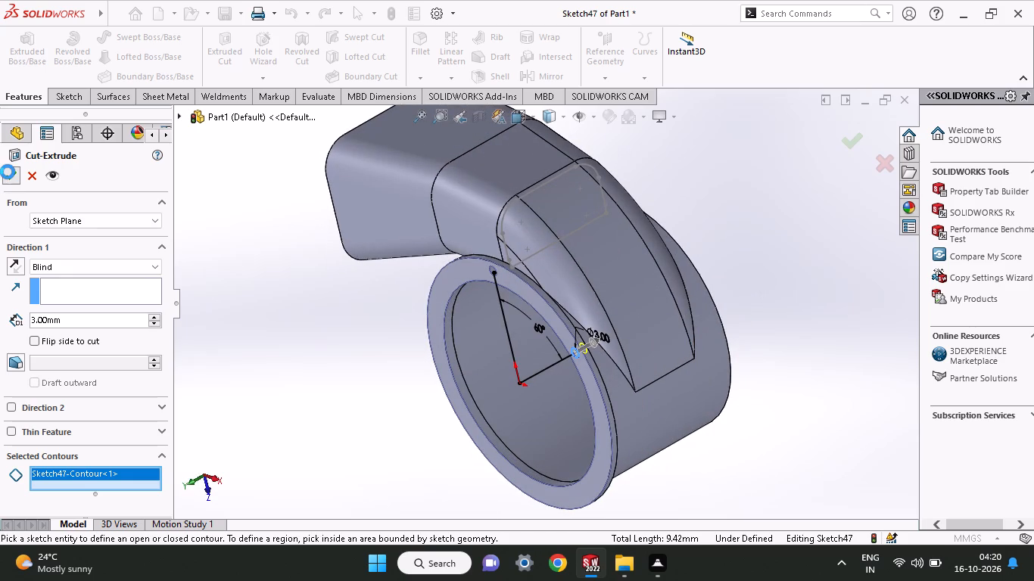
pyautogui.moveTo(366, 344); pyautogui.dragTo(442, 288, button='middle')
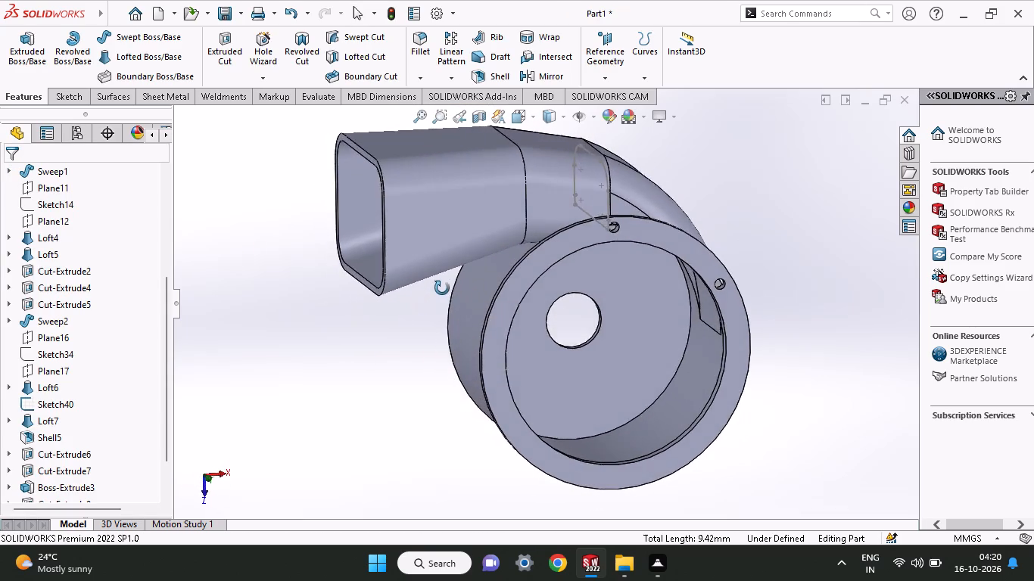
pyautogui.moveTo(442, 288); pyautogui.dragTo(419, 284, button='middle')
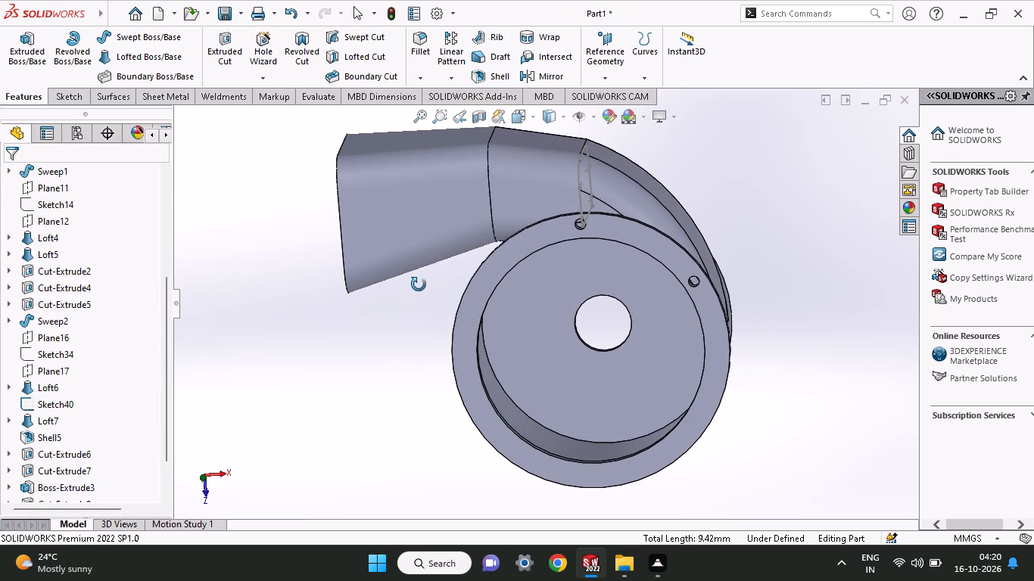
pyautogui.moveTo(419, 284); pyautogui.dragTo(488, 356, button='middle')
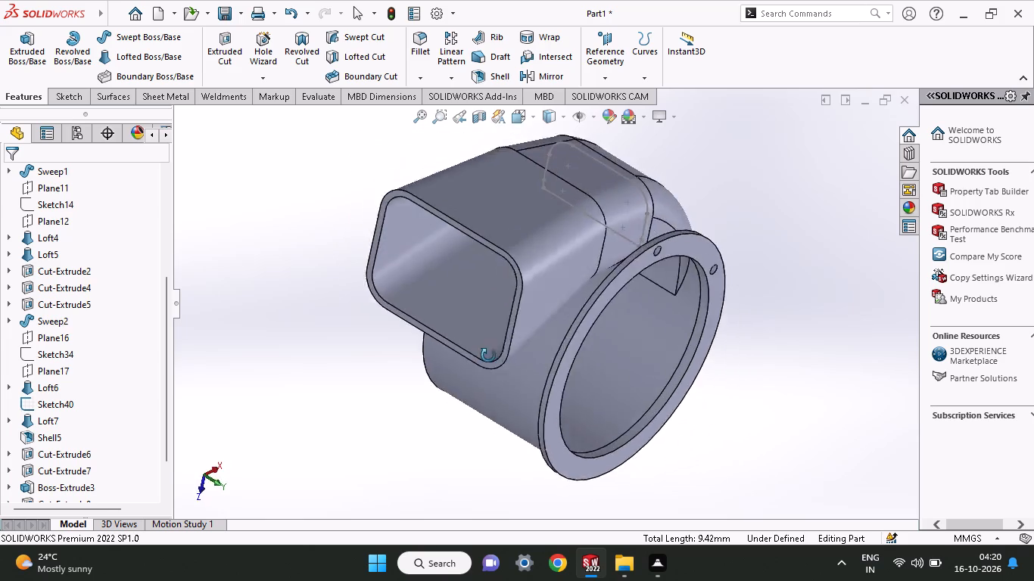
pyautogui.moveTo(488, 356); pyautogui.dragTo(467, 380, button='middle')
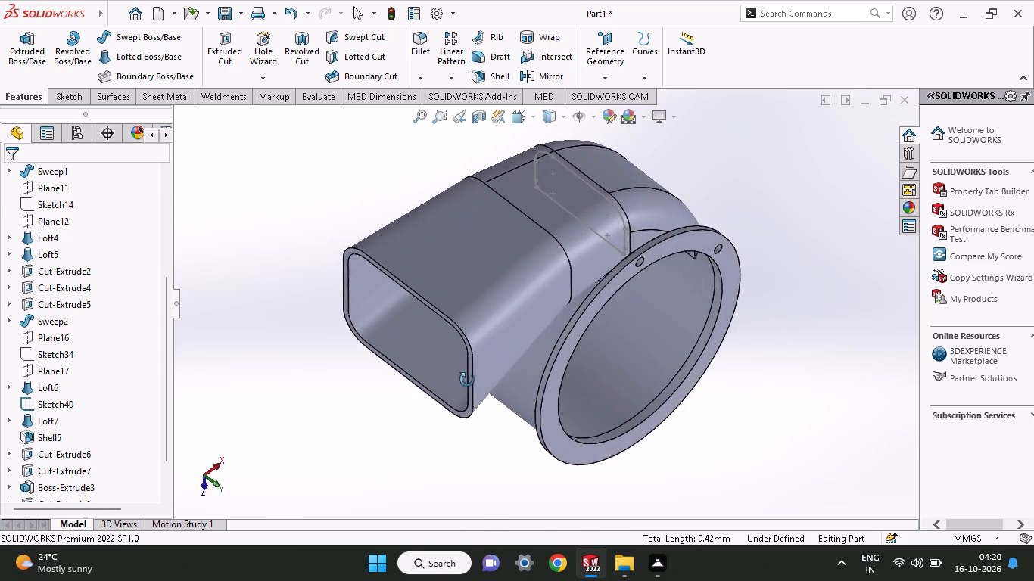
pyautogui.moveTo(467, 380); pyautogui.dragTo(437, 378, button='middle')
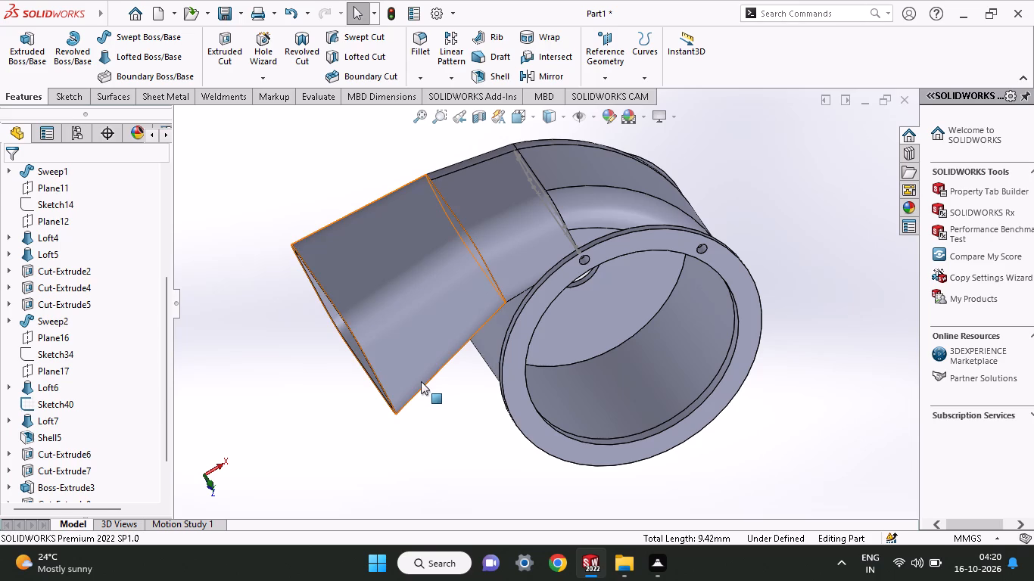
# Examine the side duct, bore and end flange with its screw holes from several angles.
pyautogui.moveTo(419, 381); pyautogui.dragTo(448, 499, button='middle')
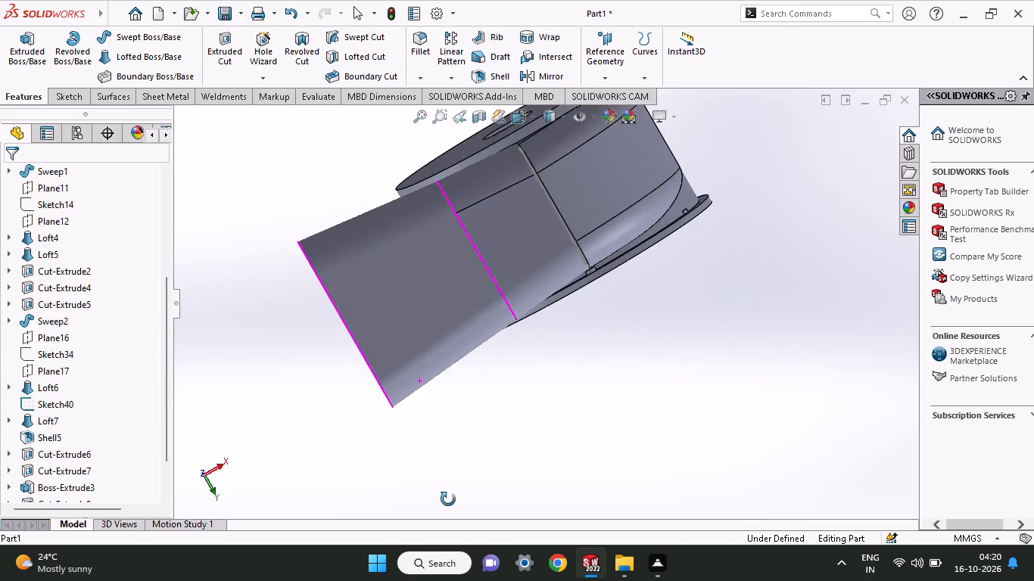
pyautogui.moveTo(448, 499); pyautogui.dragTo(511, 355, button='middle')
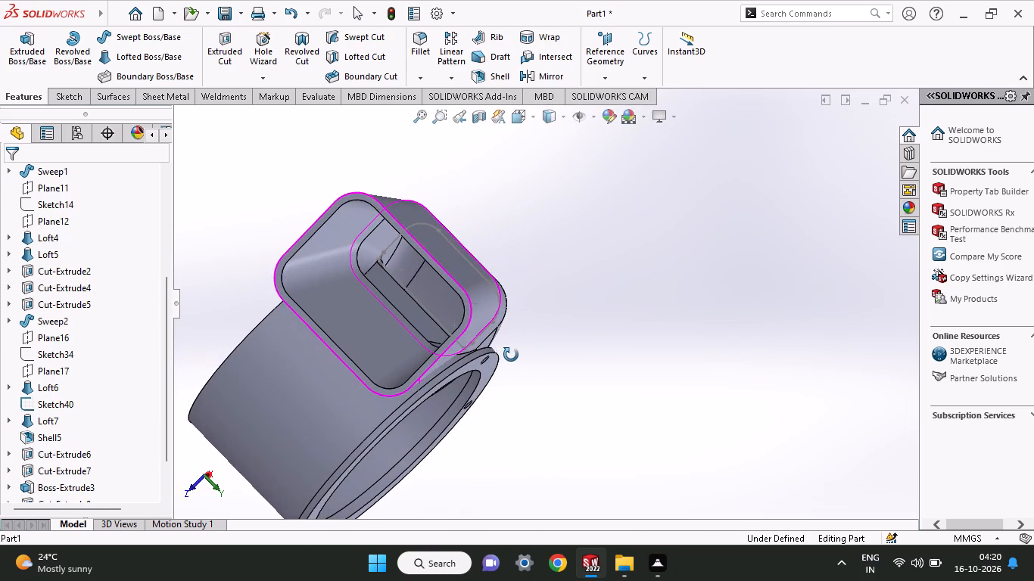
pyautogui.moveTo(511, 355); pyautogui.dragTo(451, 414, button='middle')
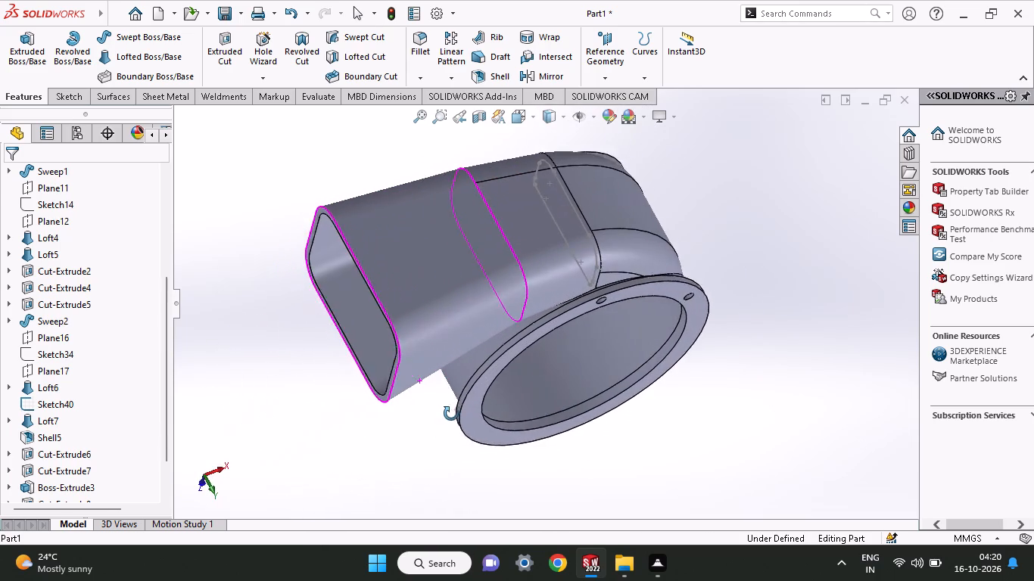
pyautogui.moveTo(451, 414); pyautogui.dragTo(405, 432, button='middle')
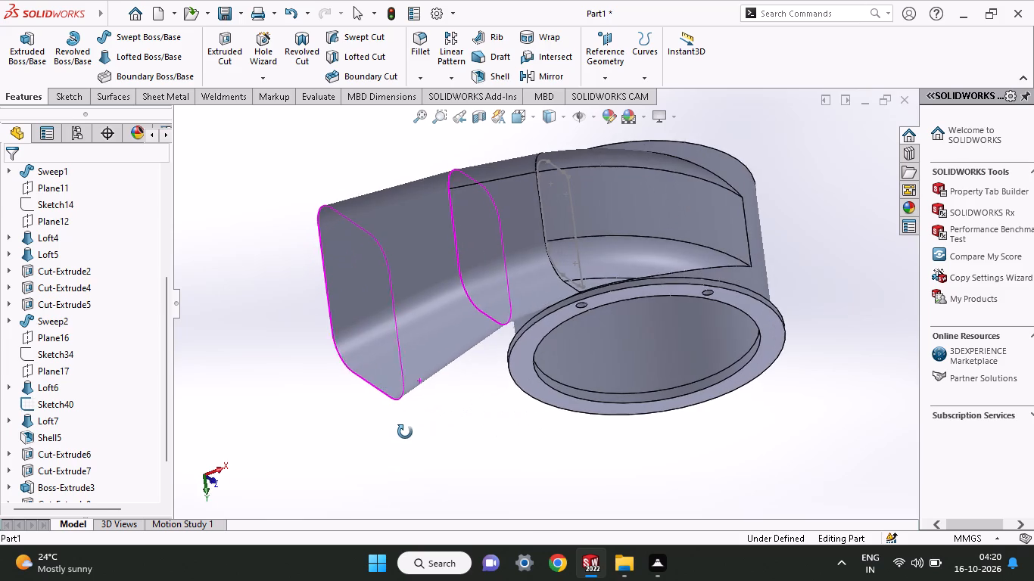
pyautogui.moveTo(405, 432); pyautogui.dragTo(323, 403, button='middle')
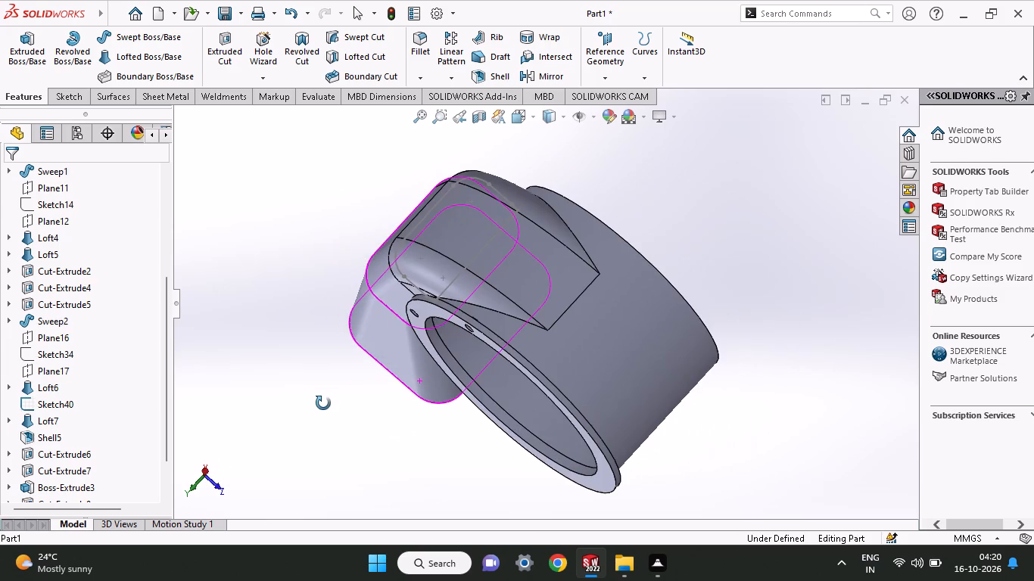
pyautogui.moveTo(323, 403); pyautogui.dragTo(308, 435, button='middle')
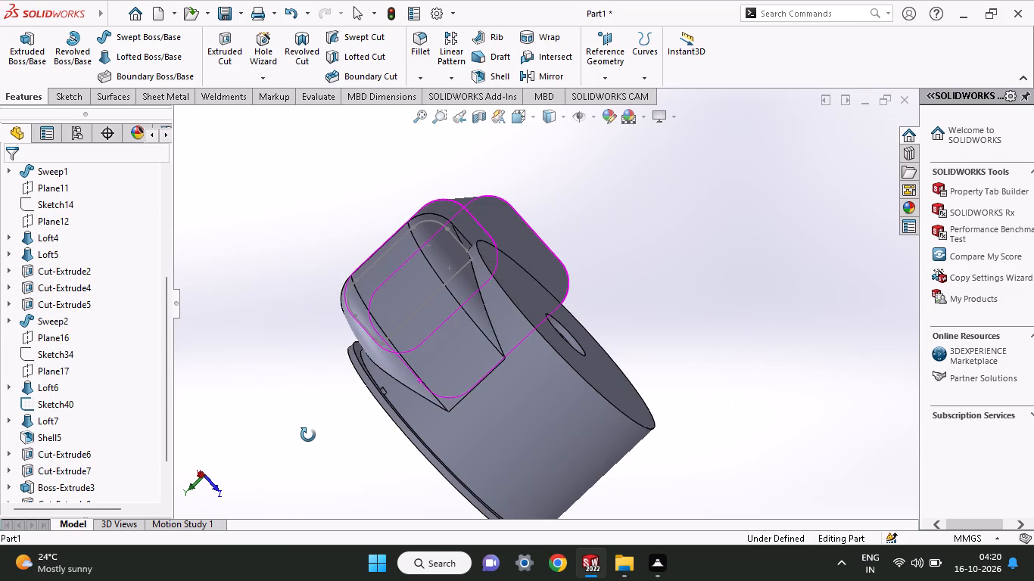
pyautogui.moveTo(308, 435); pyautogui.dragTo(469, 322, button='middle')
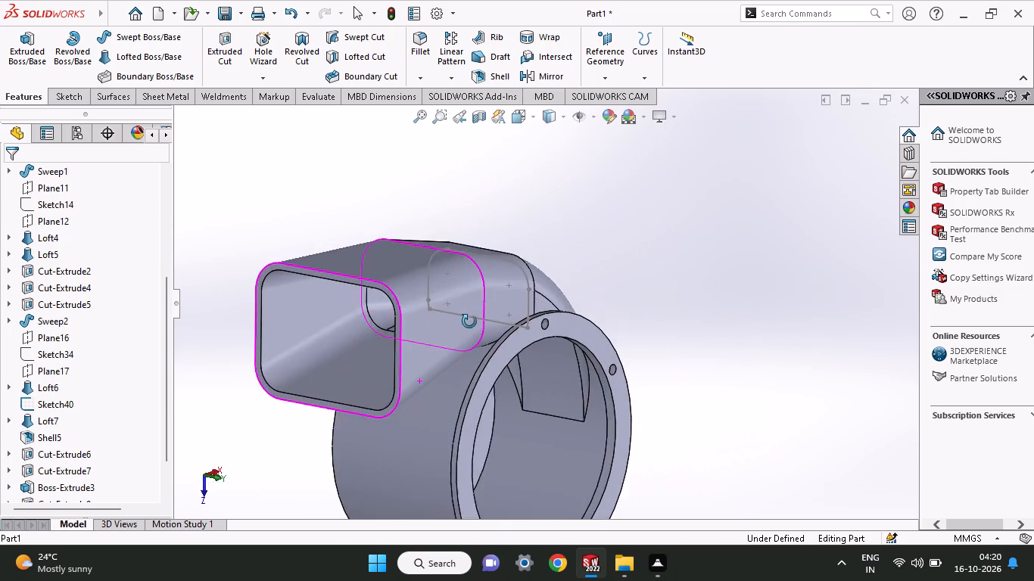
pyautogui.moveTo(469, 322); pyautogui.dragTo(401, 387, button='middle')
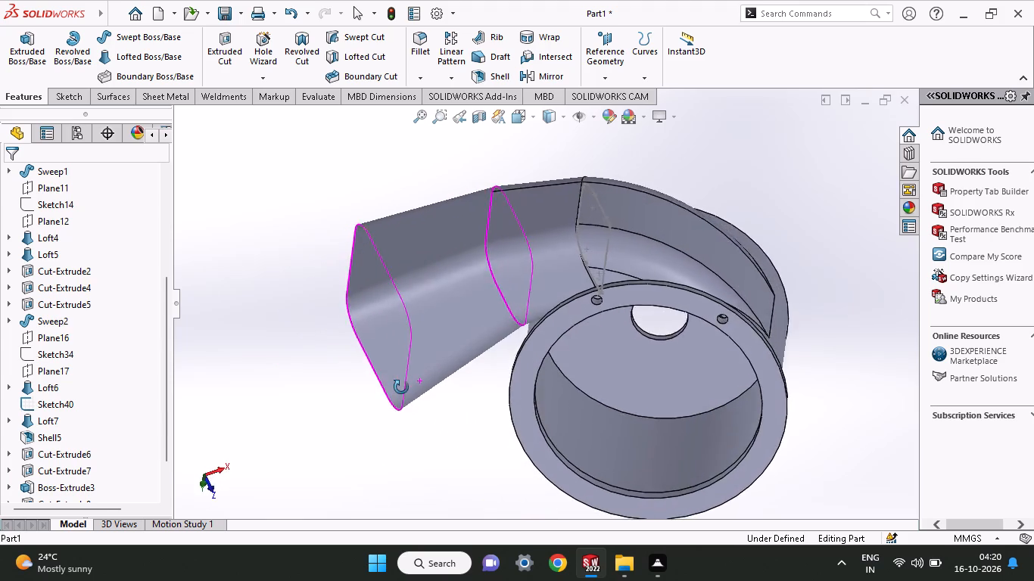
pyautogui.moveTo(401, 387); pyautogui.dragTo(419, 325, button='middle')
# Start a sketch on the end flange's ring face and draw an angled line about 36 mm long from the origin up and left onto the ring.
pyautogui.click(519, 408)
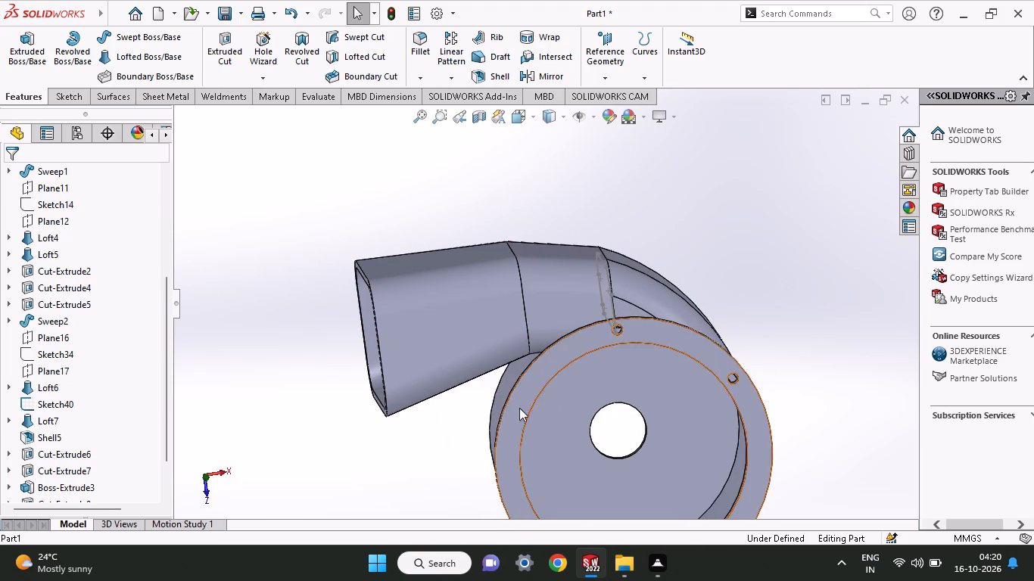
pyautogui.click(578, 356)
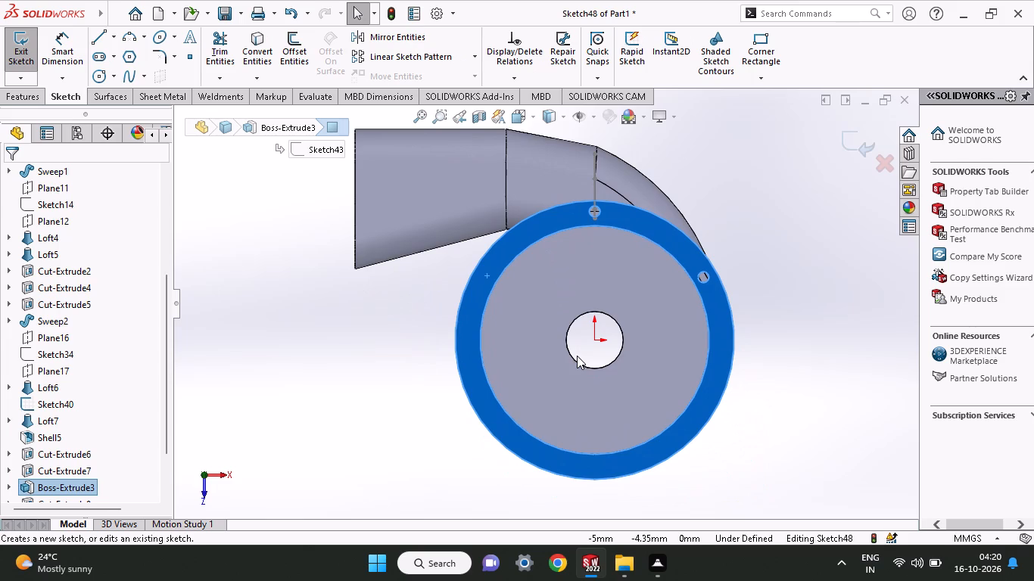
pyautogui.click(95, 40)
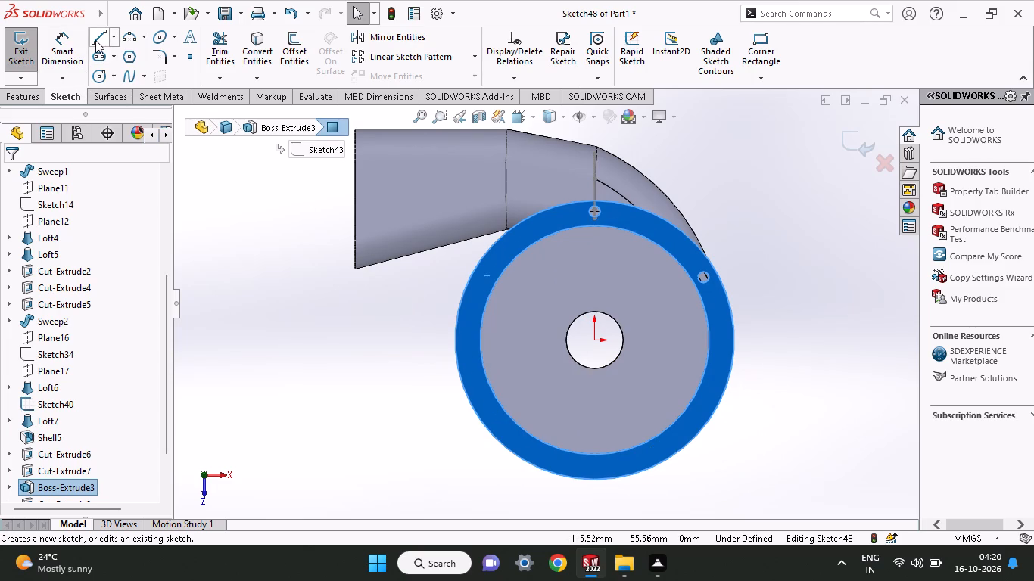
pyautogui.click(599, 340)
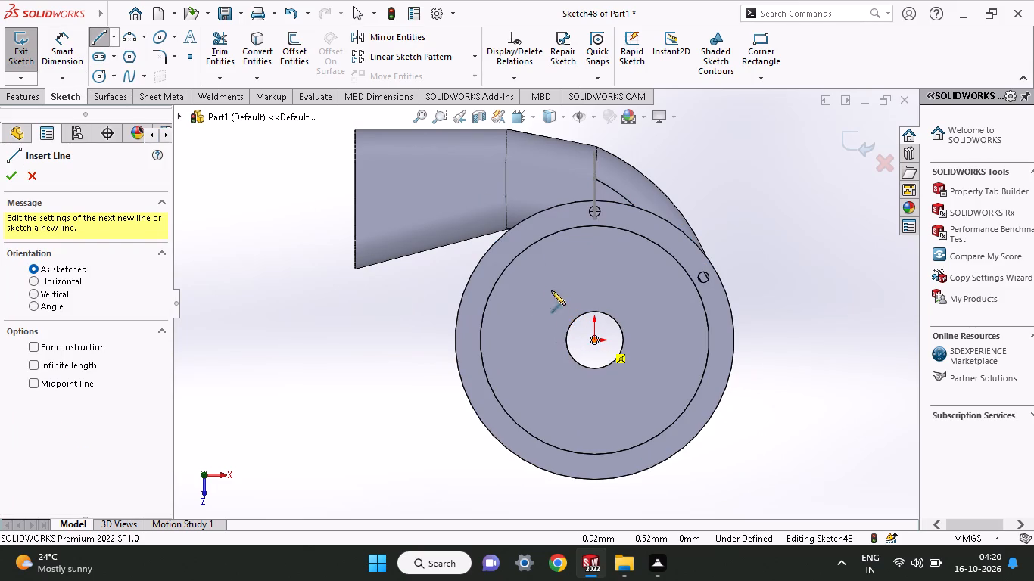
pyautogui.click(497, 255)
pyautogui.rightClick(342, 297)
pyautogui.click(355, 313)
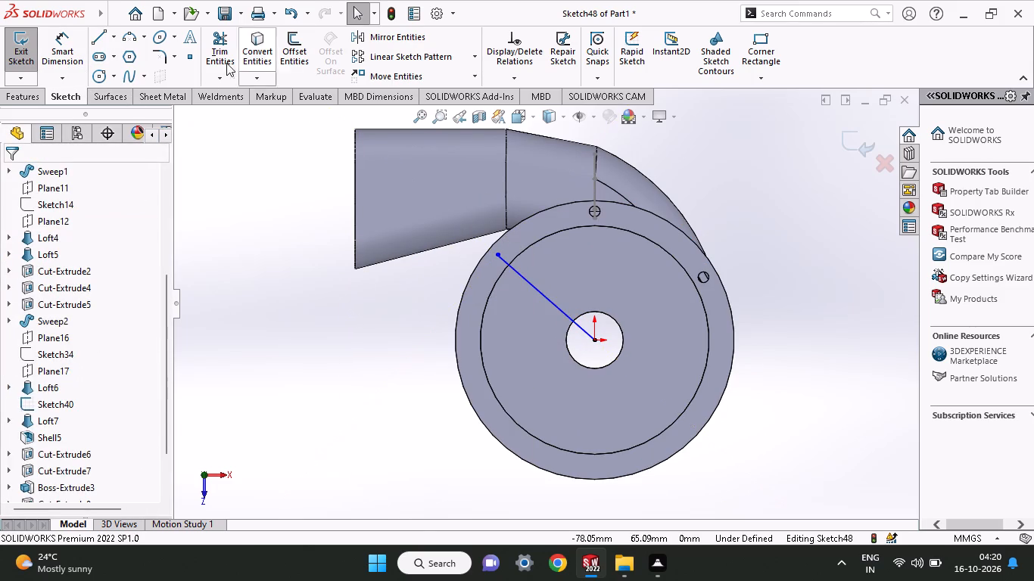
# Draw a vertical line from the origin up to the flange's top screw hole.
pyautogui.click(104, 40)
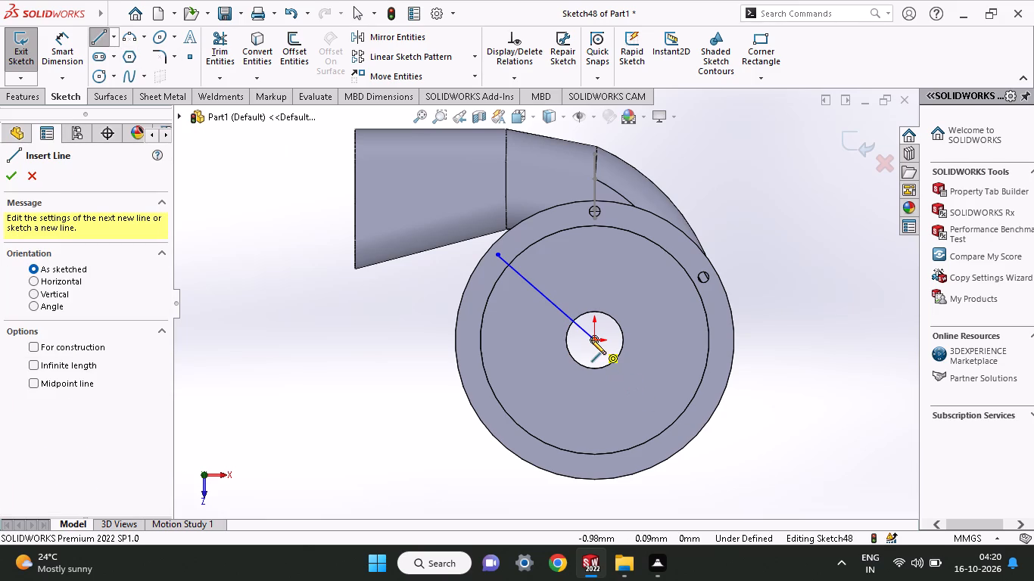
pyautogui.click(591, 340)
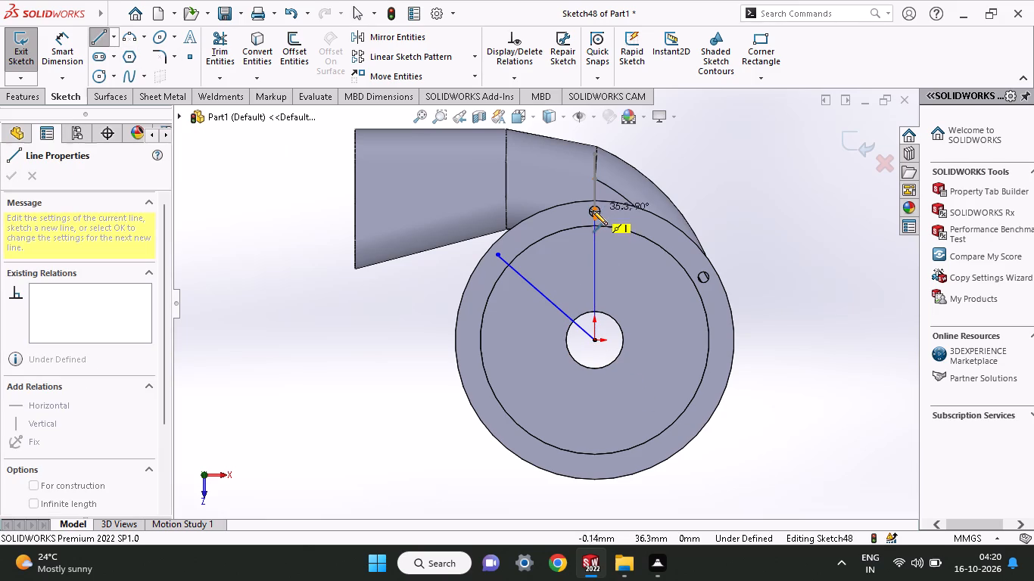
pyautogui.click(593, 210)
pyautogui.rightClick(639, 234)
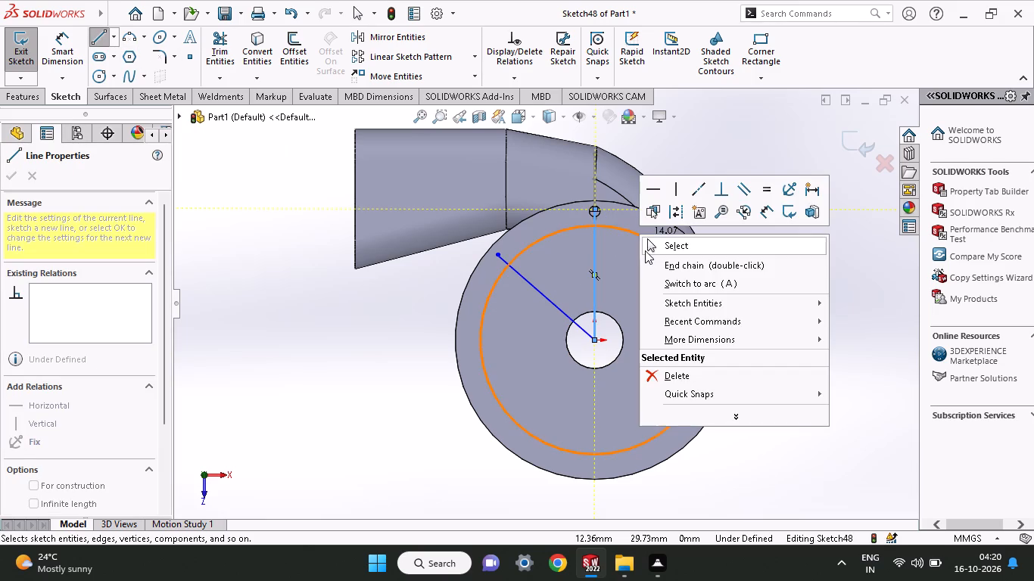
pyautogui.click(658, 247)
# Dimension the angle between the angled line and the vertical line to 60°.
pyautogui.click(67, 57)
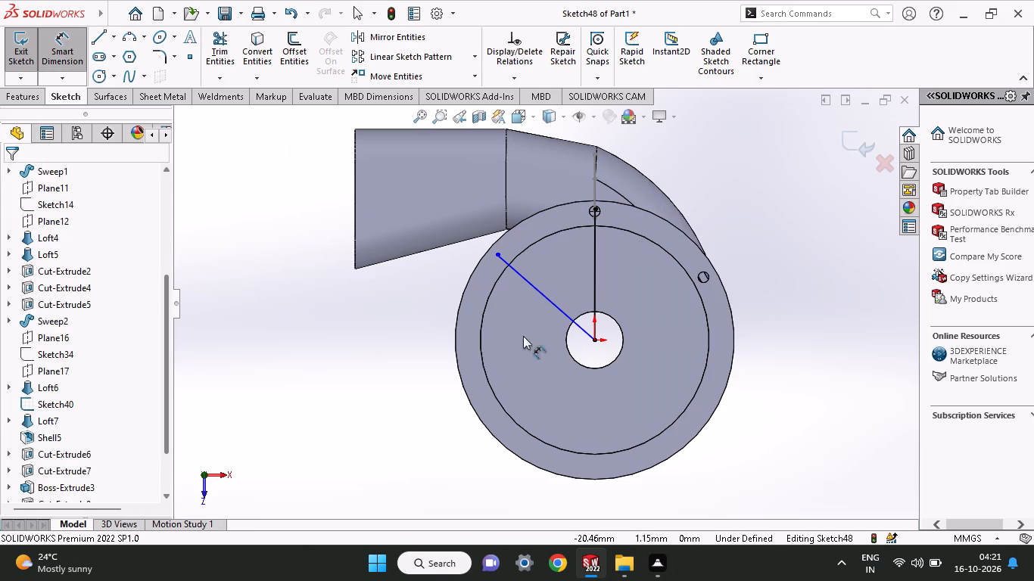
pyautogui.click(529, 284)
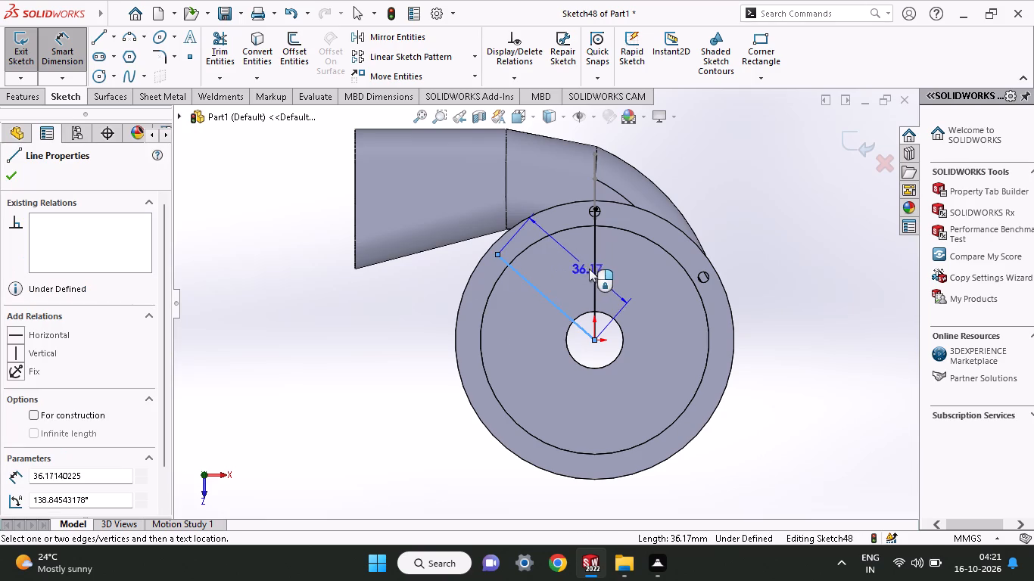
pyautogui.click(590, 266)
pyautogui.click(571, 270)
pyautogui.write('60')
pyautogui.press('Return')
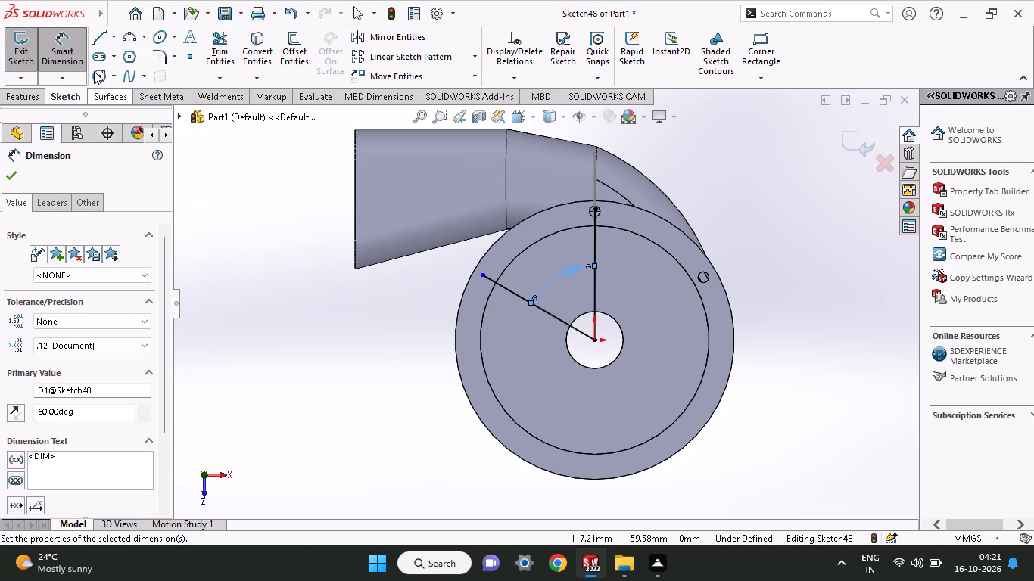
# Dimension the angled line's length to 36 mm.
pyautogui.click(66, 54)
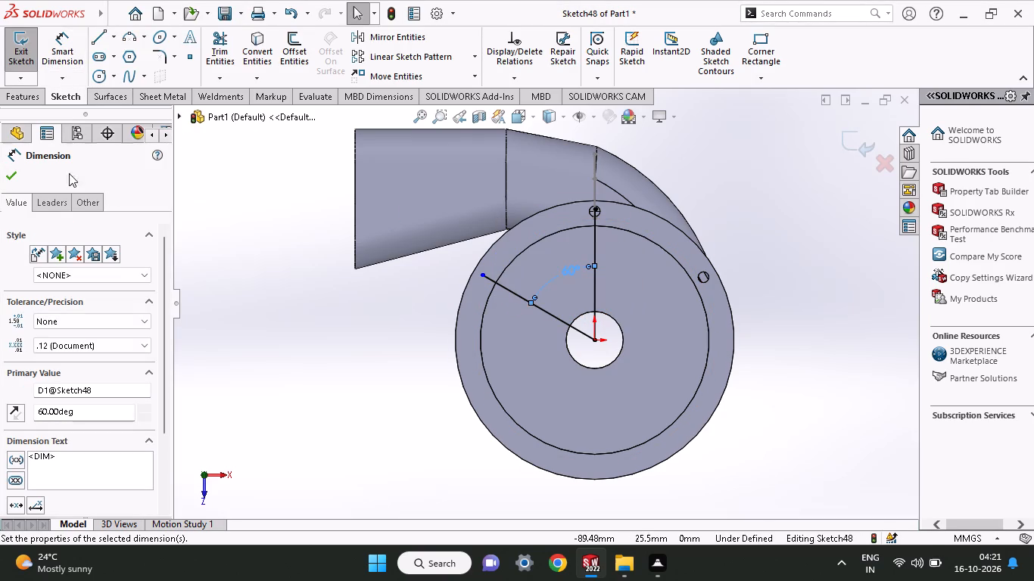
pyautogui.click(44, 64)
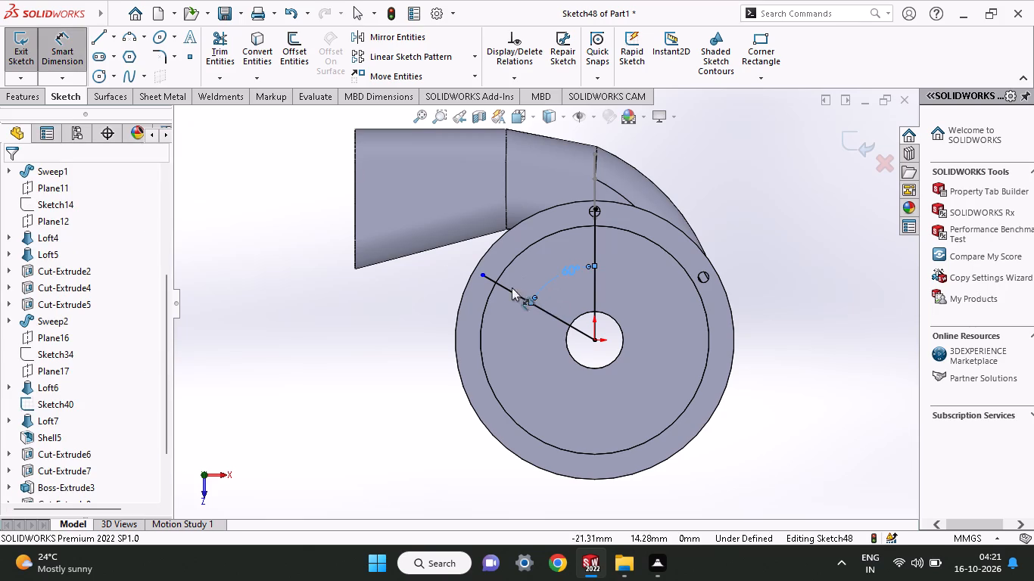
pyautogui.click(505, 287)
pyautogui.click(496, 320)
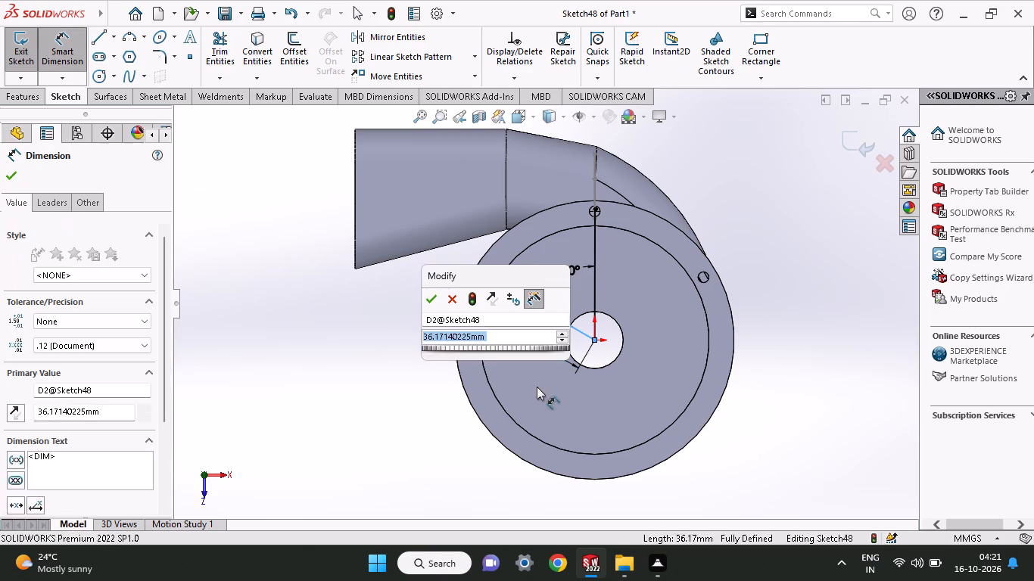
pyautogui.write('36')
pyautogui.press('Return')
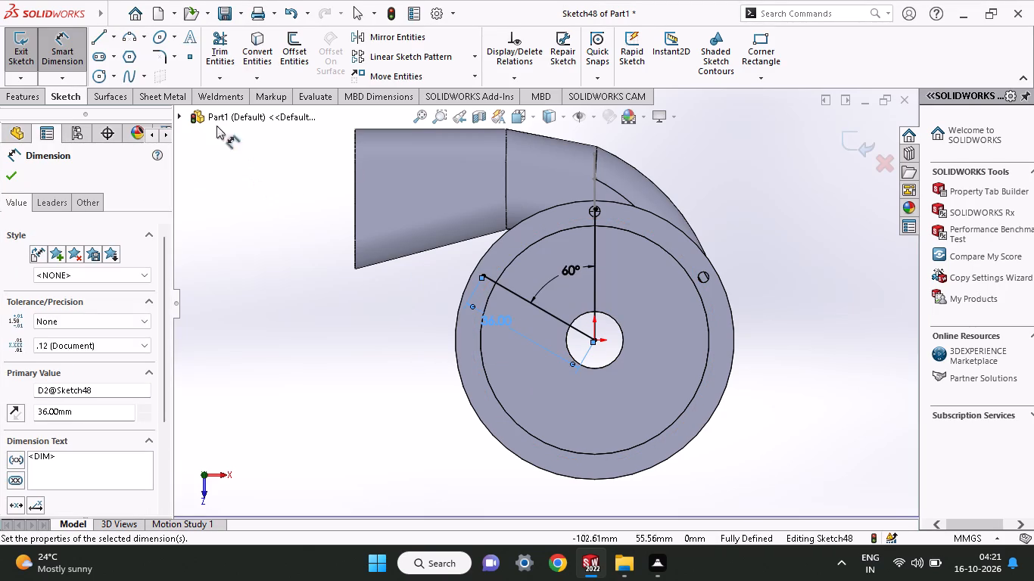
# Draw a circle centred on the angled line's outer endpoint and dimension its diameter to 3 mm.
pyautogui.click(108, 82)
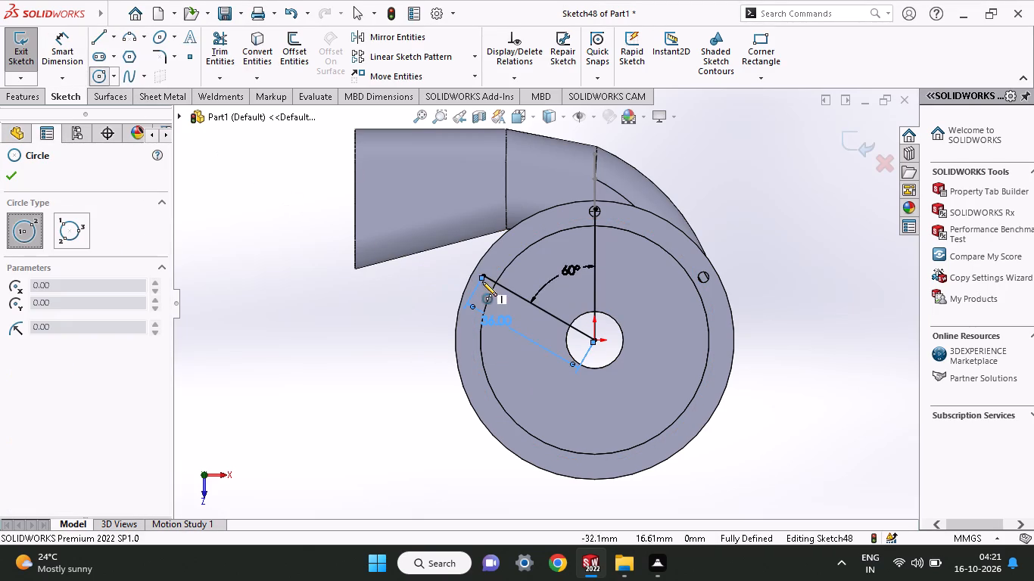
pyautogui.click(481, 275)
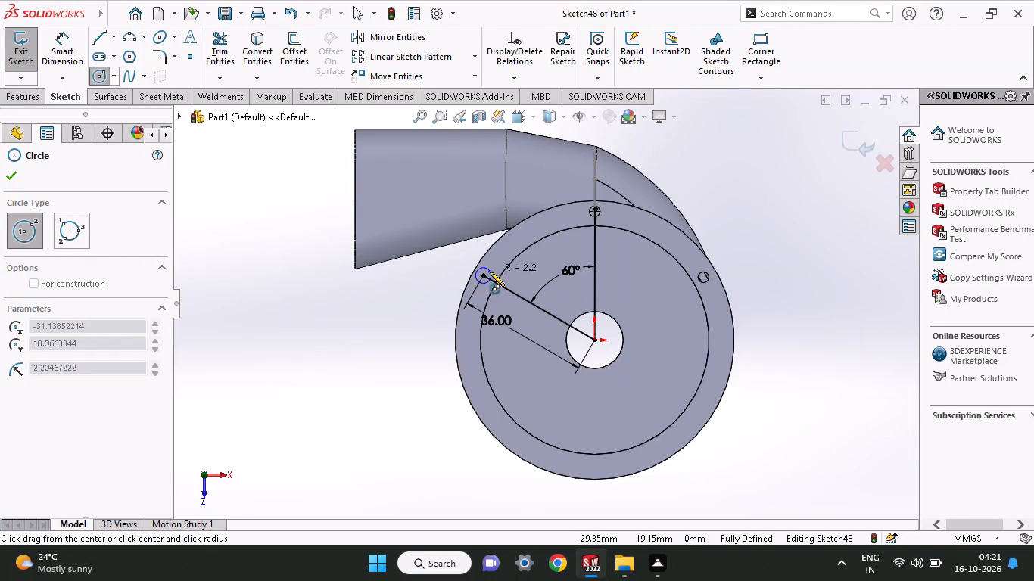
pyautogui.click(490, 272)
pyautogui.click(64, 56)
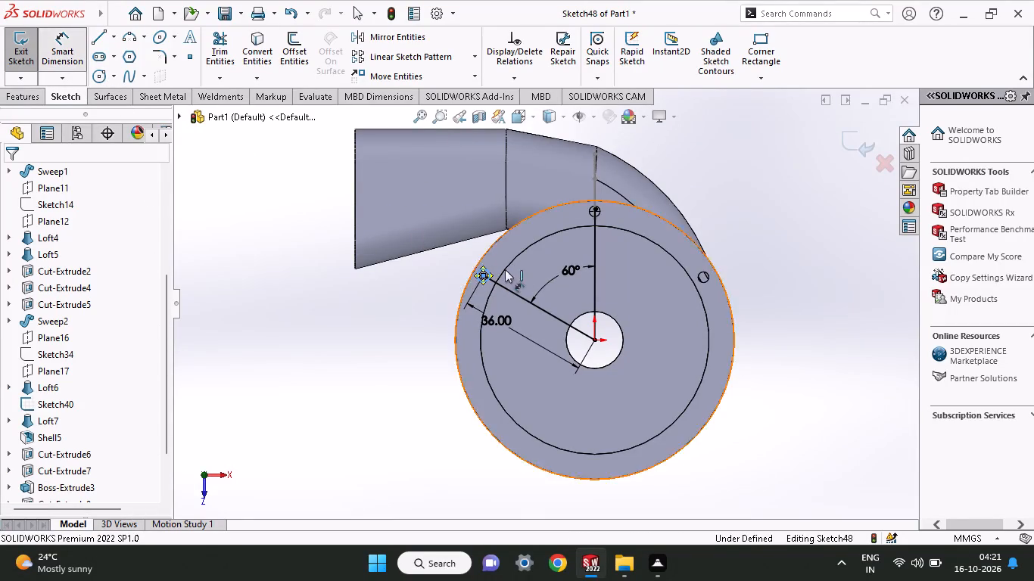
pyautogui.click(491, 270)
pyautogui.click(494, 249)
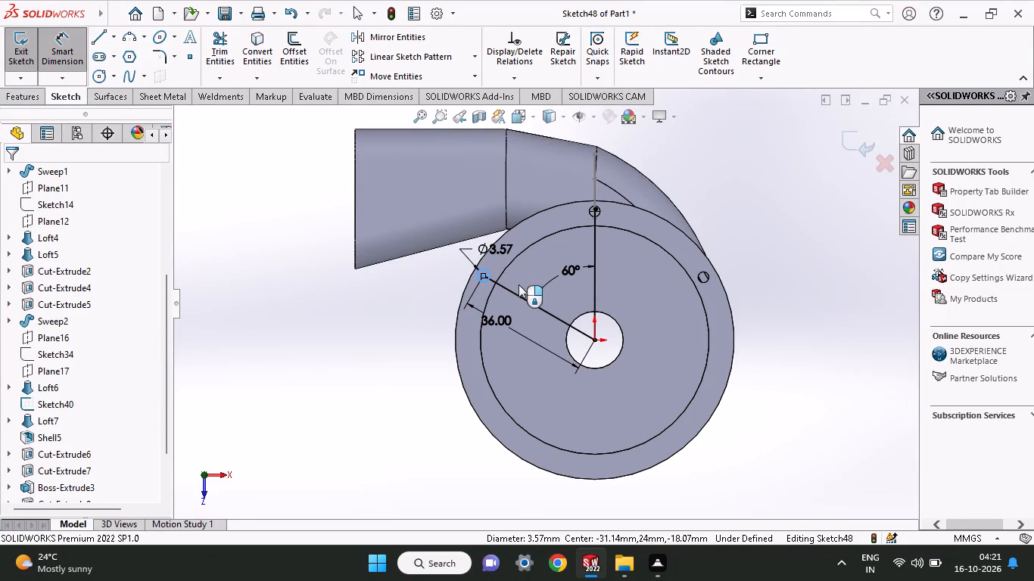
pyautogui.press('3')
pyautogui.press('Return')
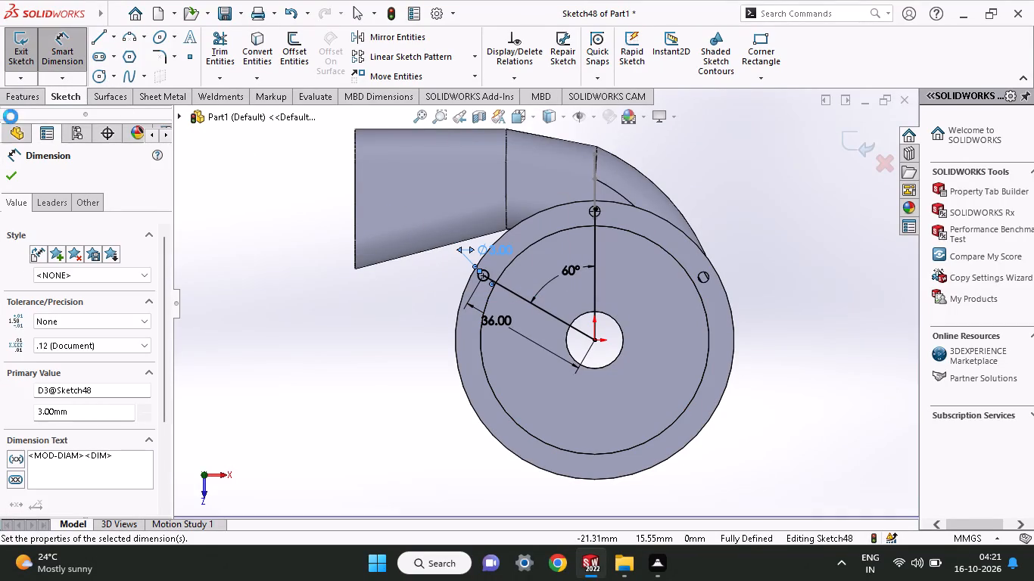
# Extrude-cut the new 3 mm circle Blind 3 mm into the end flange.
pyautogui.click(22, 101)
pyautogui.click(223, 50)
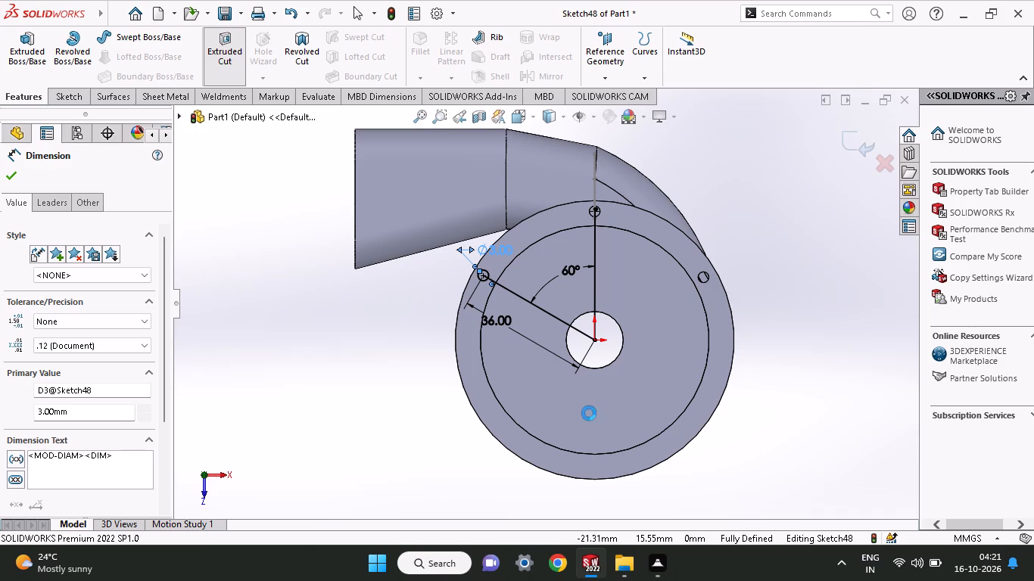
pyautogui.click(484, 281)
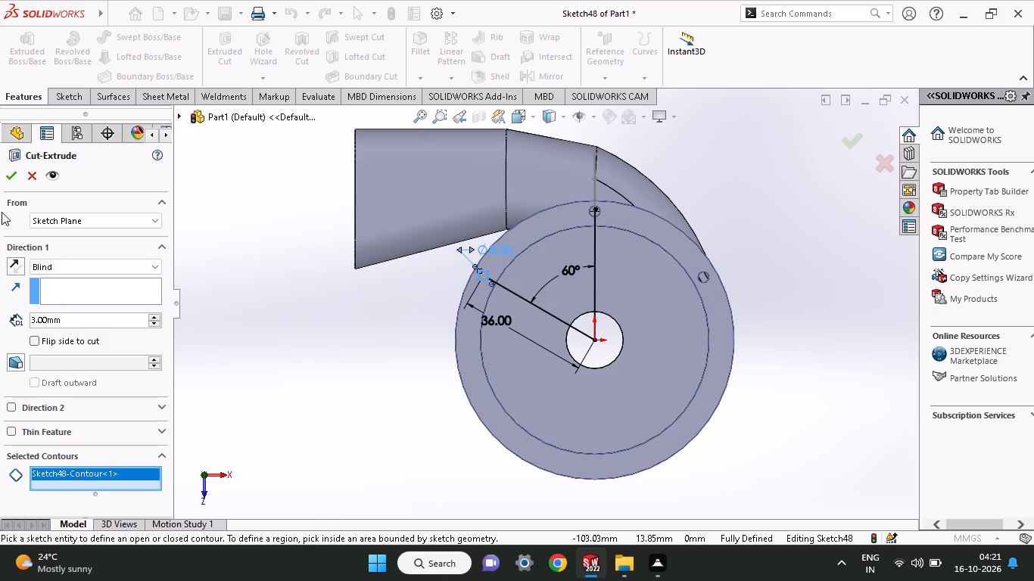
pyautogui.click(9, 166)
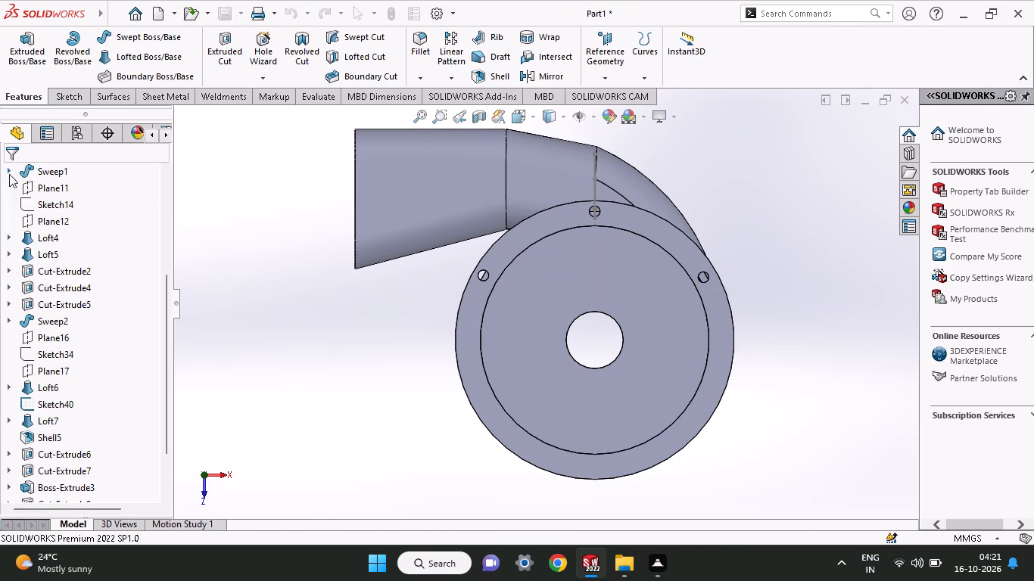
# Start a sketch on the end flange face and draw a vertical line from the origin straight down onto the flange ring.
pyautogui.click(463, 336)
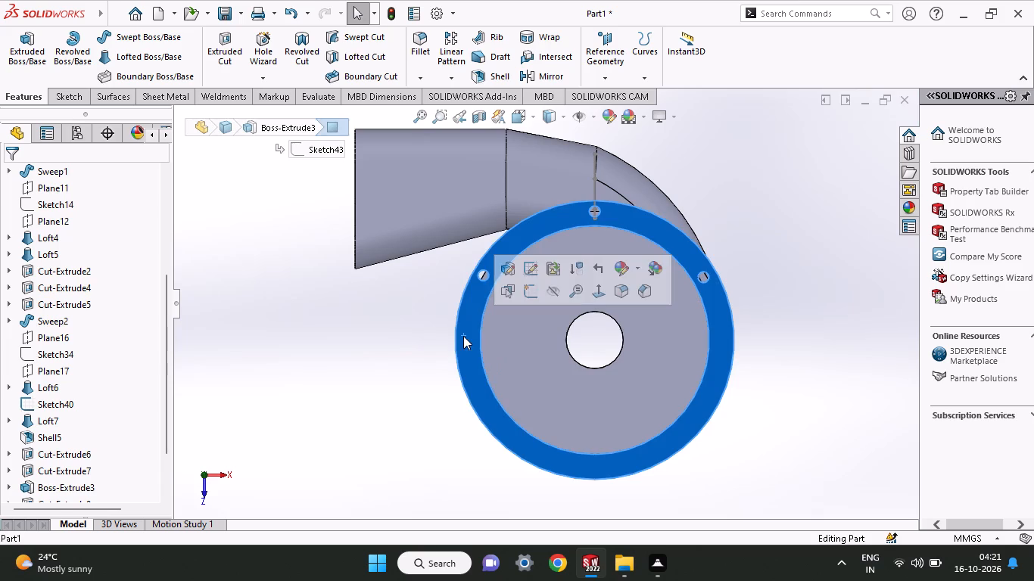
pyautogui.click(534, 298)
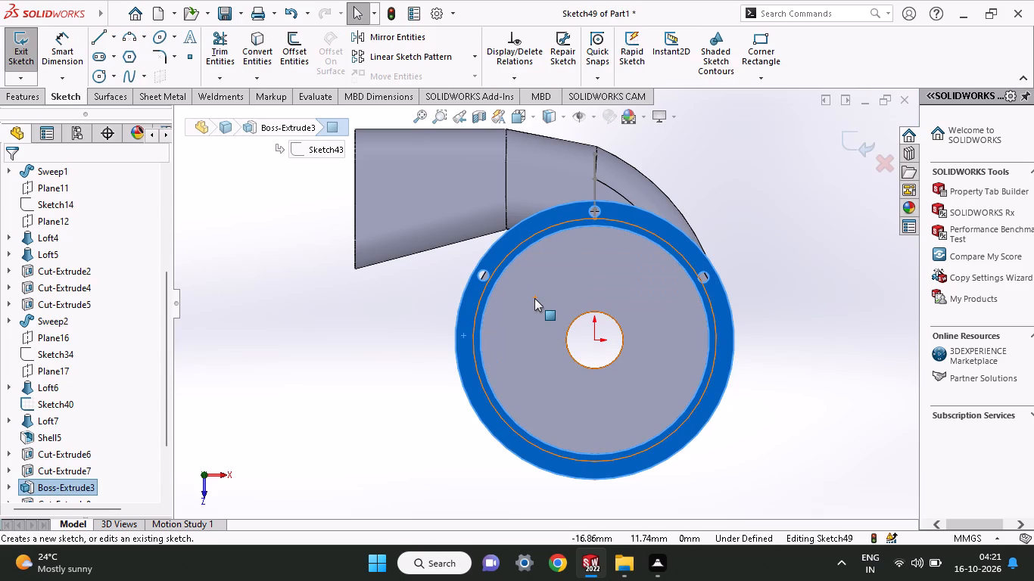
pyautogui.click(94, 44)
pyautogui.click(593, 338)
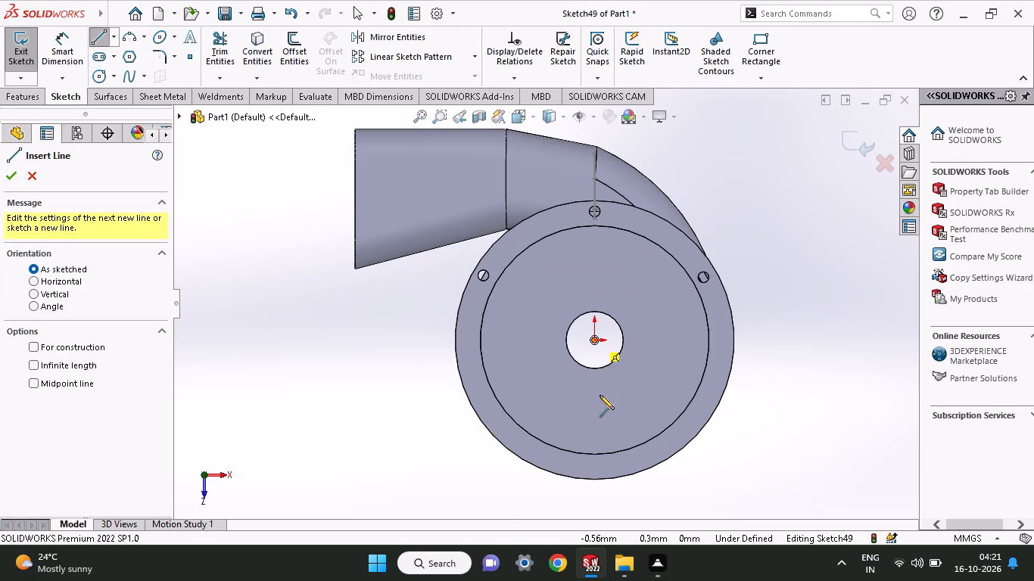
pyautogui.click(591, 470)
pyautogui.rightClick(610, 427)
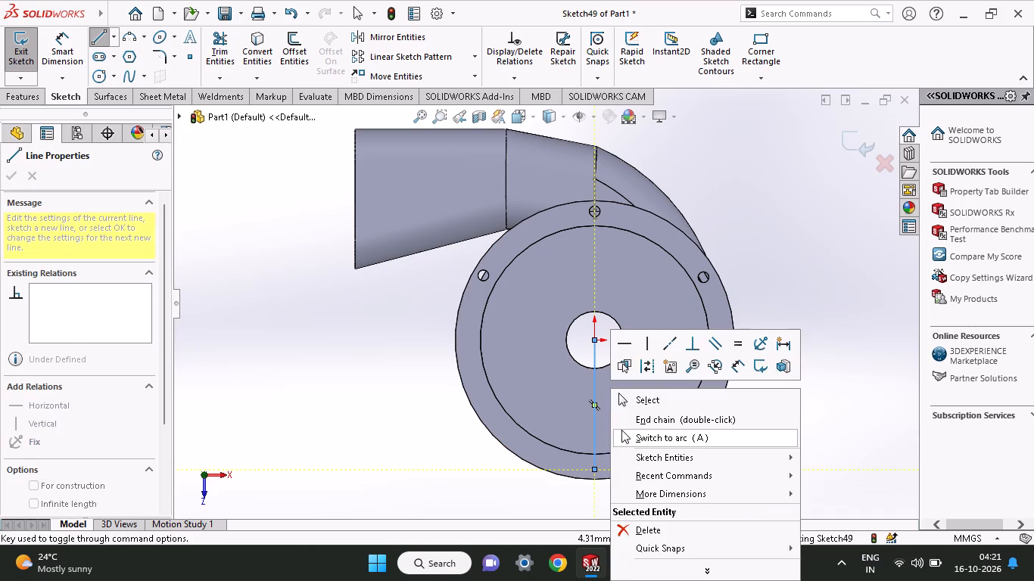
pyautogui.click(622, 401)
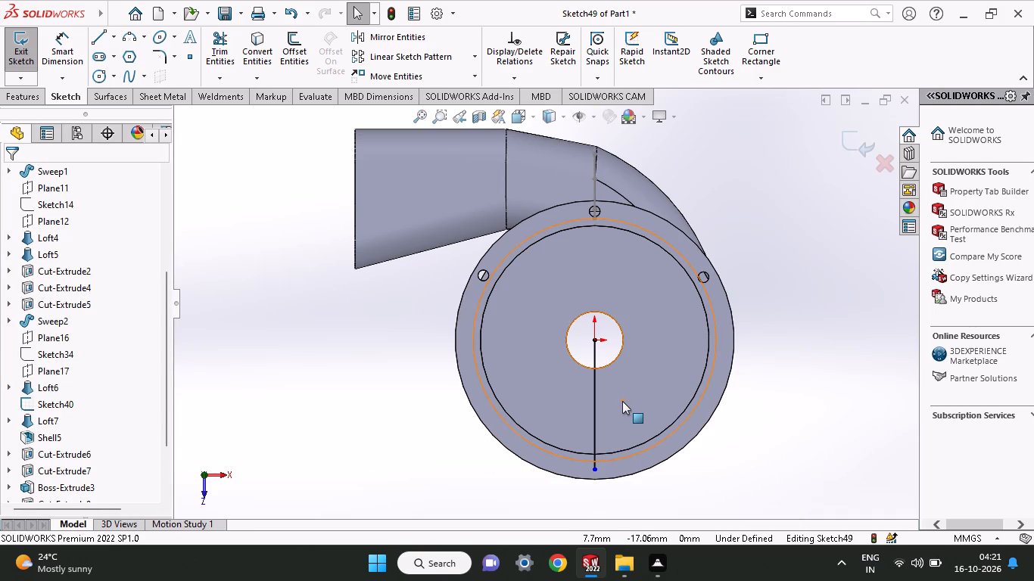
# Draw an angled line about 34 mm long from the origin down and to the left onto the flange ring.
pyautogui.click(92, 36)
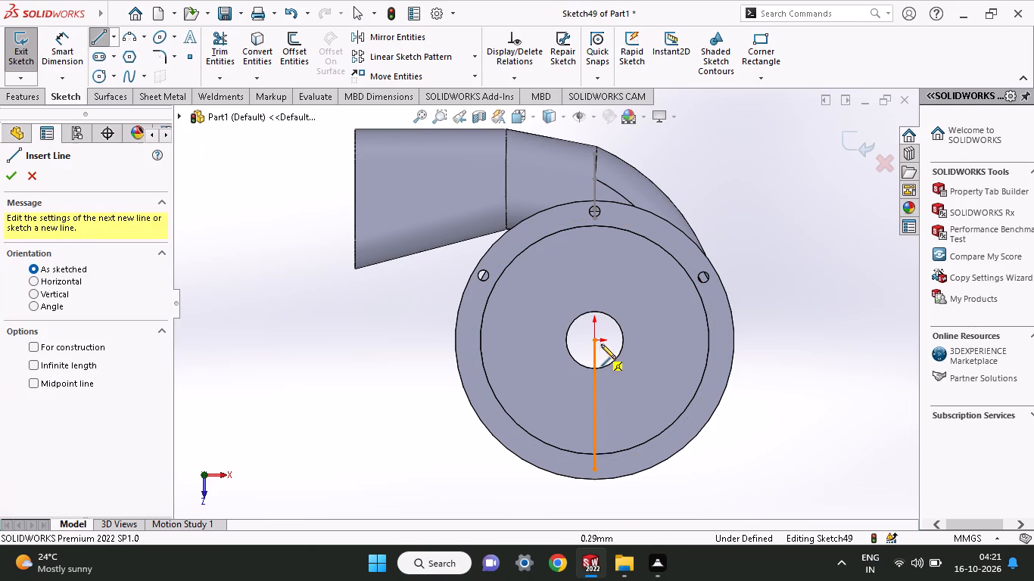
pyautogui.click(594, 342)
pyautogui.click(481, 384)
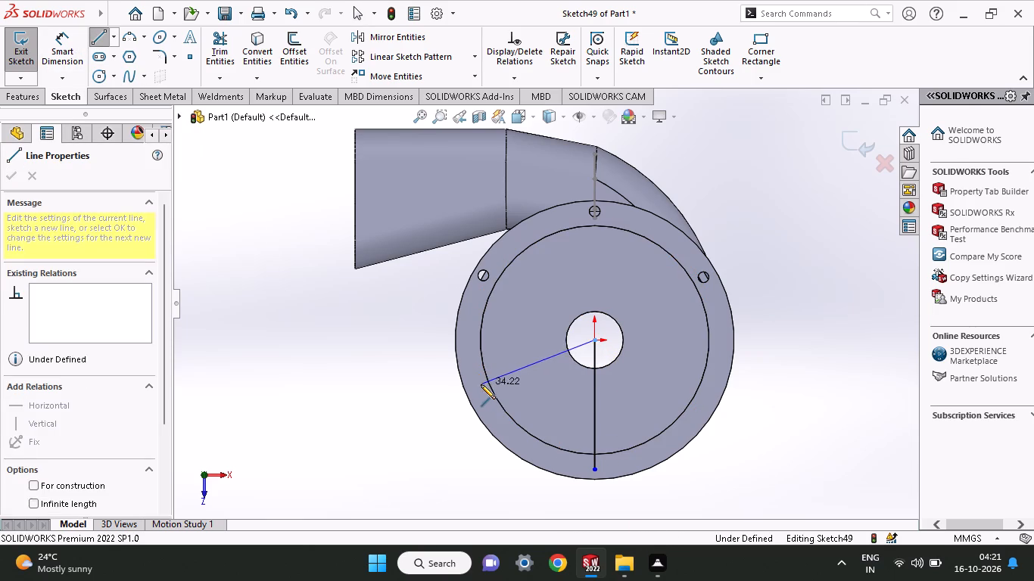
pyautogui.rightClick(355, 359)
pyautogui.click(385, 367)
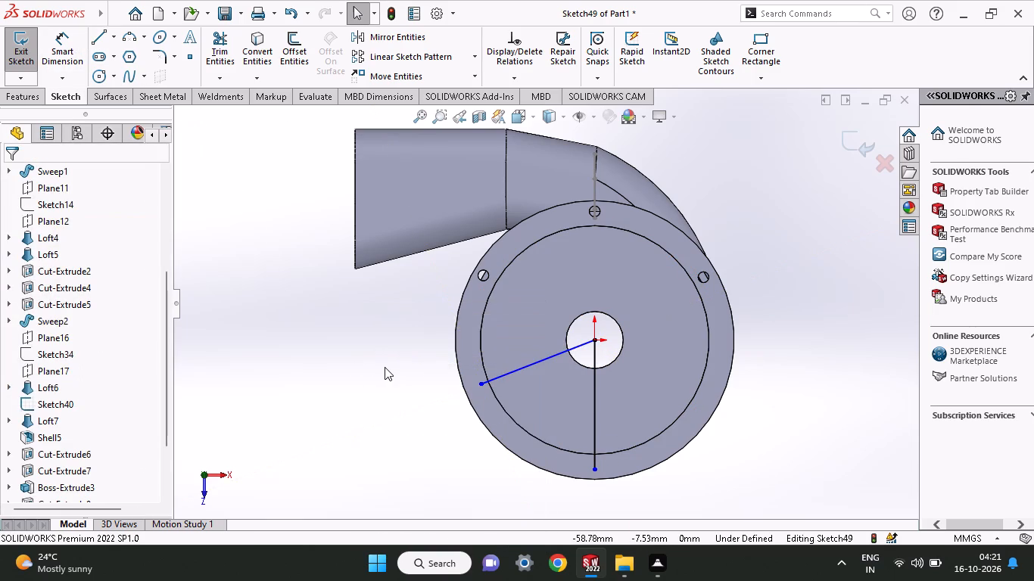
# Dimension the angled line's length to 36 mm.
pyautogui.click(48, 57)
pyautogui.click(509, 371)
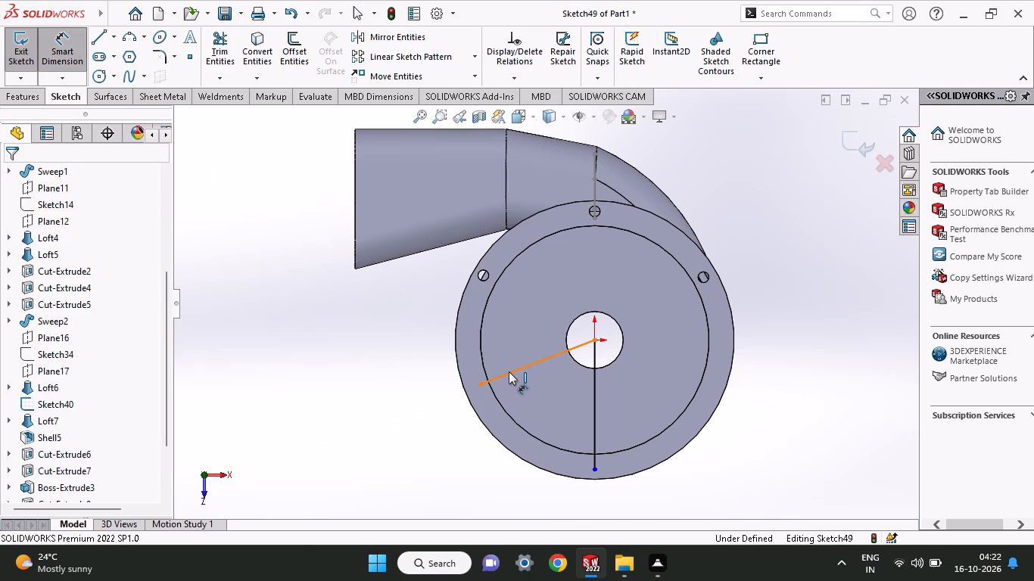
pyautogui.click(515, 352)
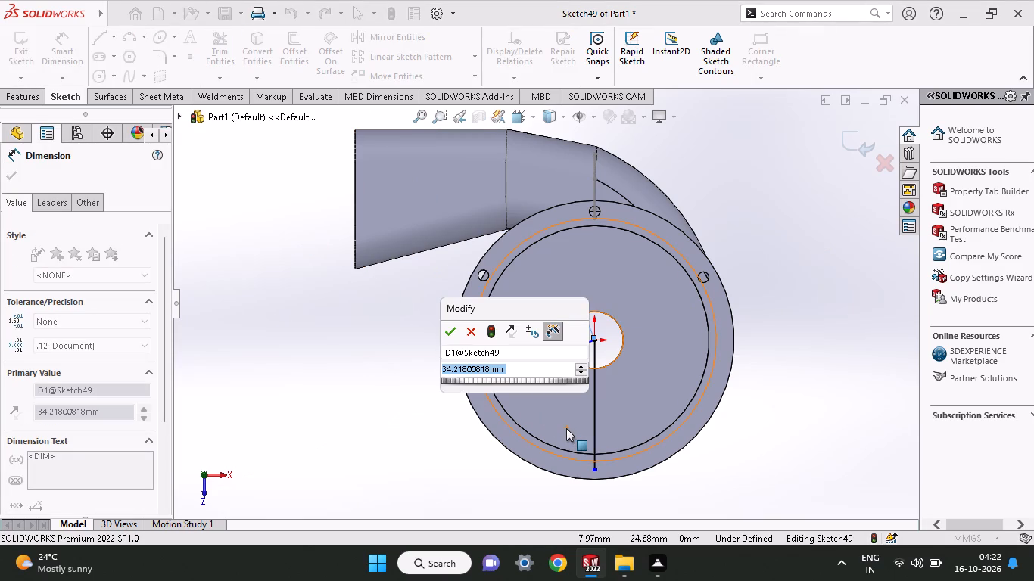
pyautogui.write('36')
pyautogui.press('Return')
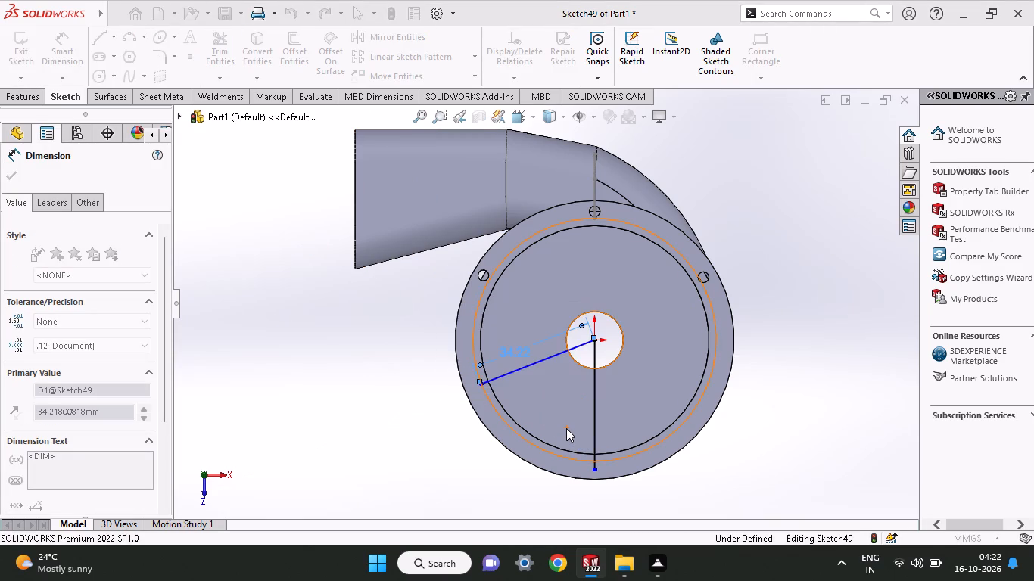
# Dimension the angle between the vertical line and the angled line to 60°.
pyautogui.click(593, 390)
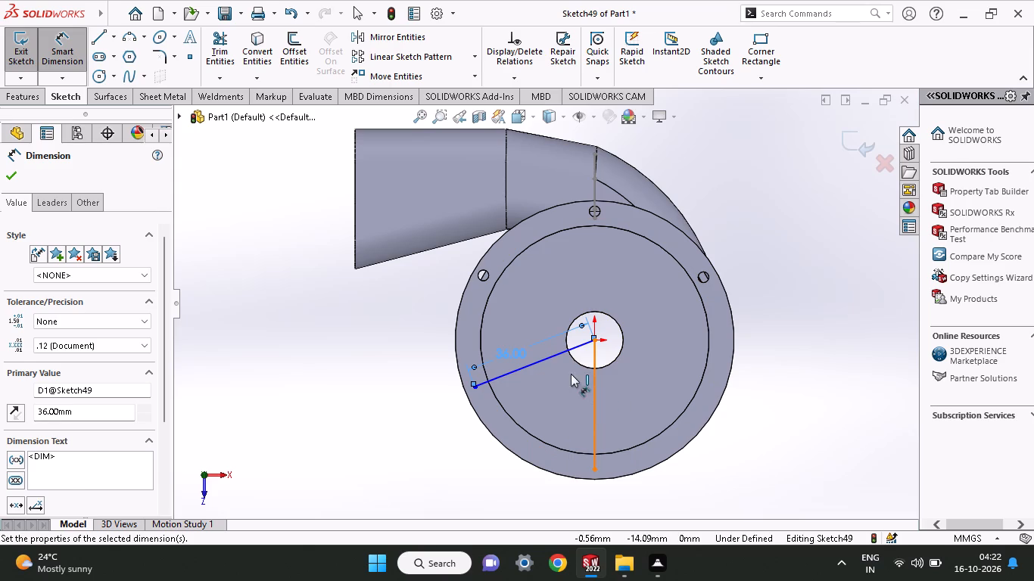
pyautogui.click(565, 352)
pyautogui.click(555, 399)
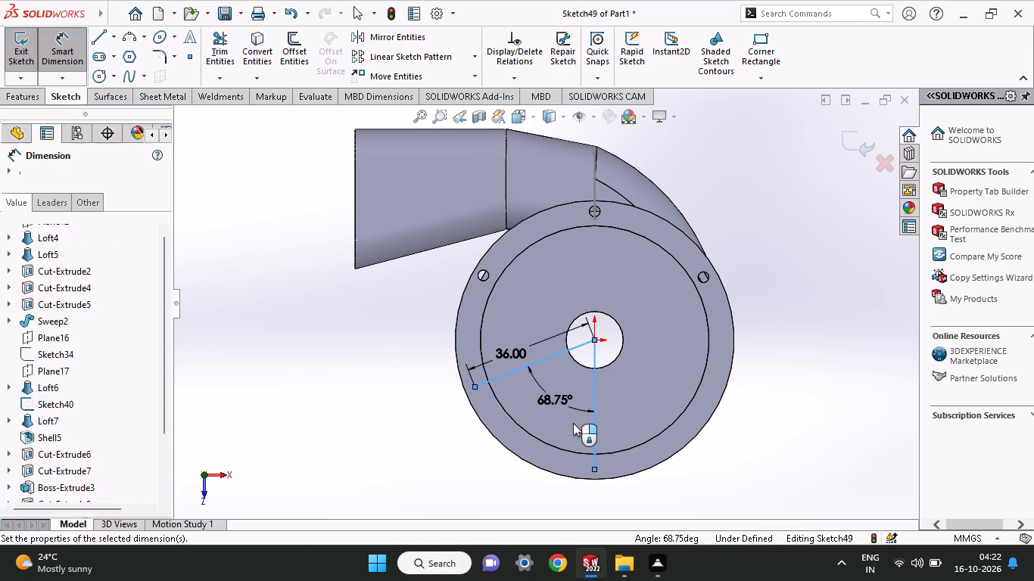
pyautogui.write('60')
pyautogui.press('Return')
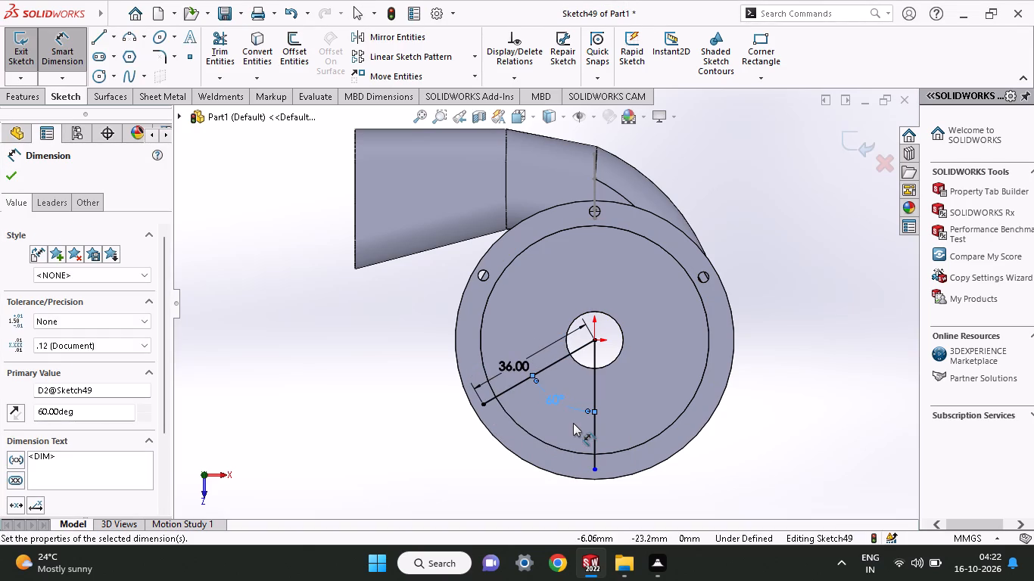
# Draw a circle centred on the angled line's outer endpoint and dimension its diameter to 3 mm.
pyautogui.click(96, 71)
pyautogui.click(486, 405)
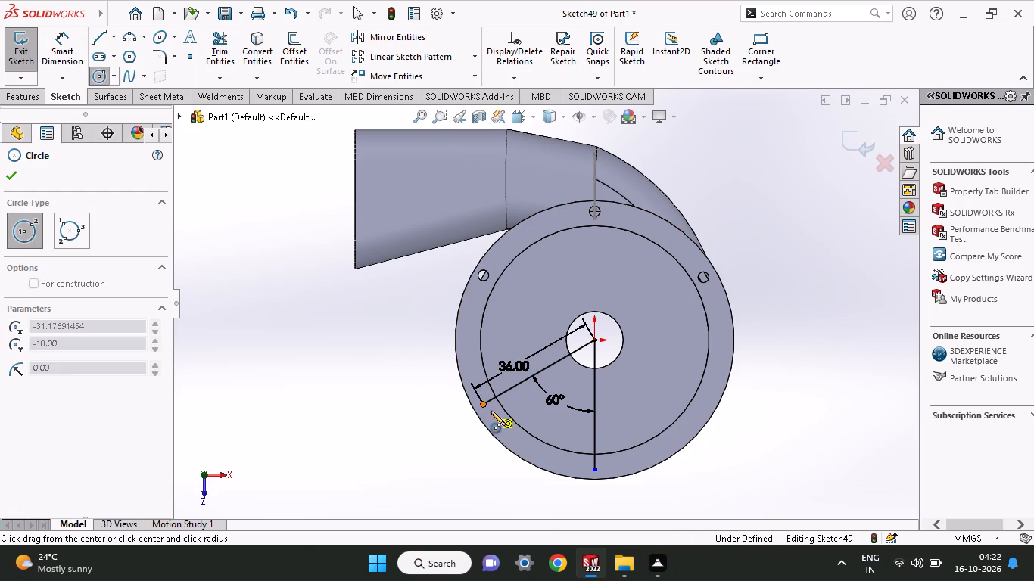
pyautogui.click(491, 412)
pyautogui.click(52, 67)
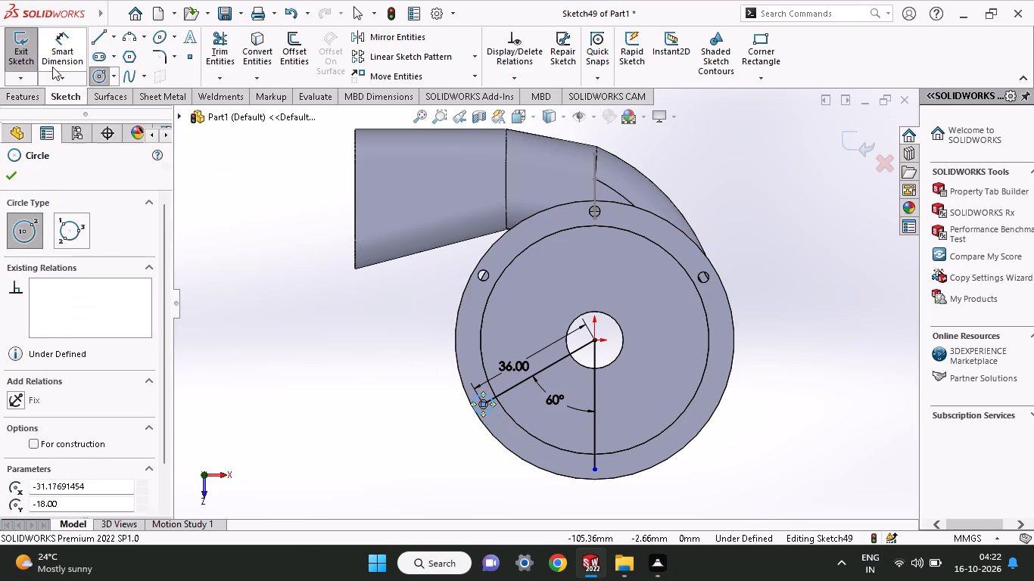
pyautogui.click(480, 411)
pyautogui.click(428, 425)
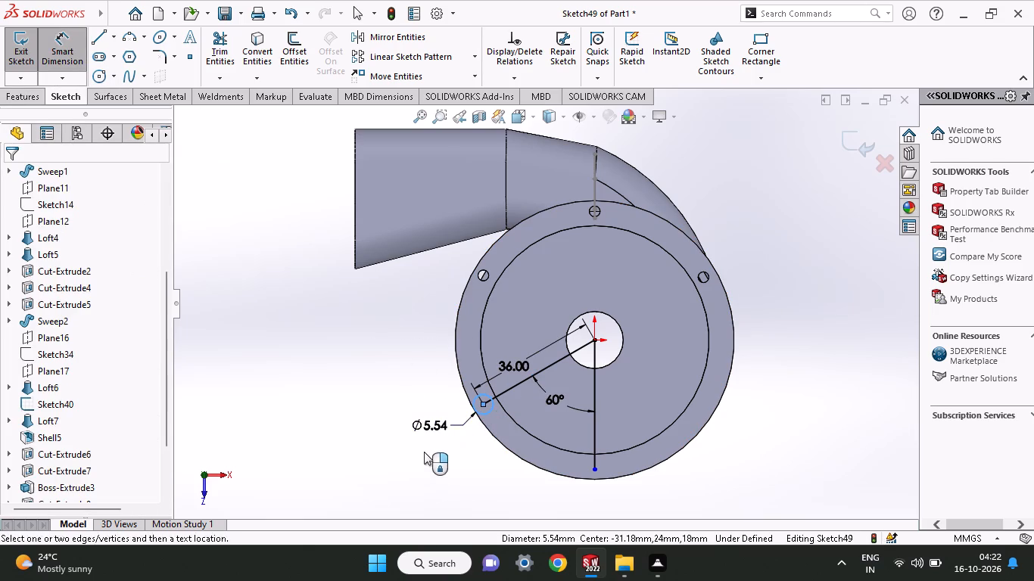
pyautogui.press('3')
pyautogui.press('Return')
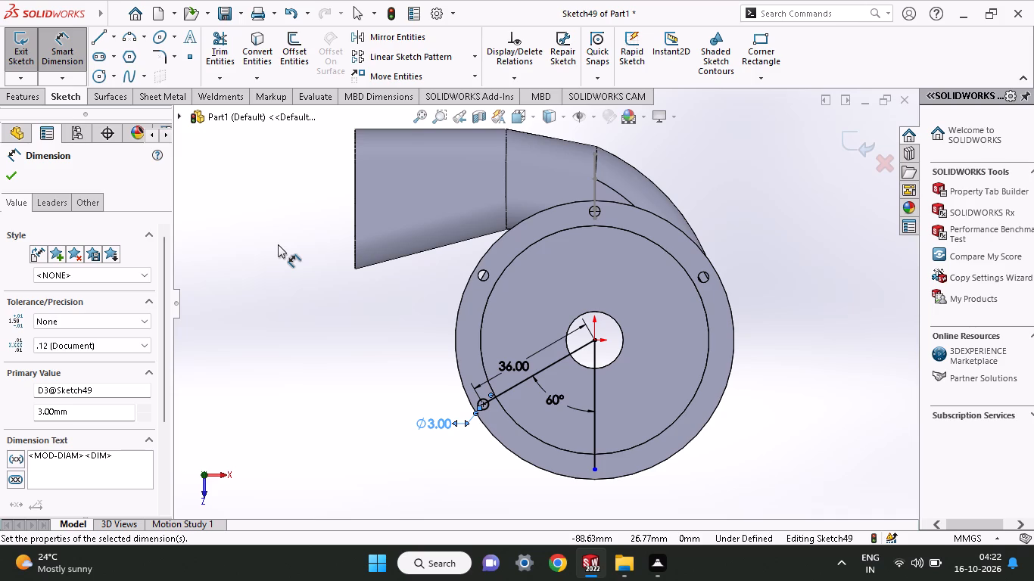
# Extrude-cut the new 3 mm circle Blind 3 mm into the end flange.
pyautogui.click(26, 98)
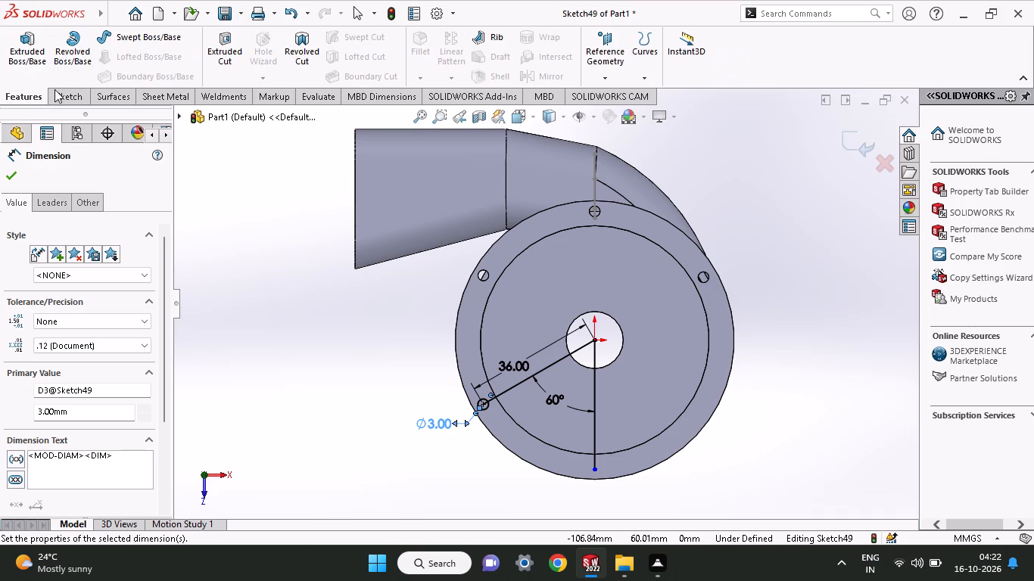
pyautogui.click(220, 35)
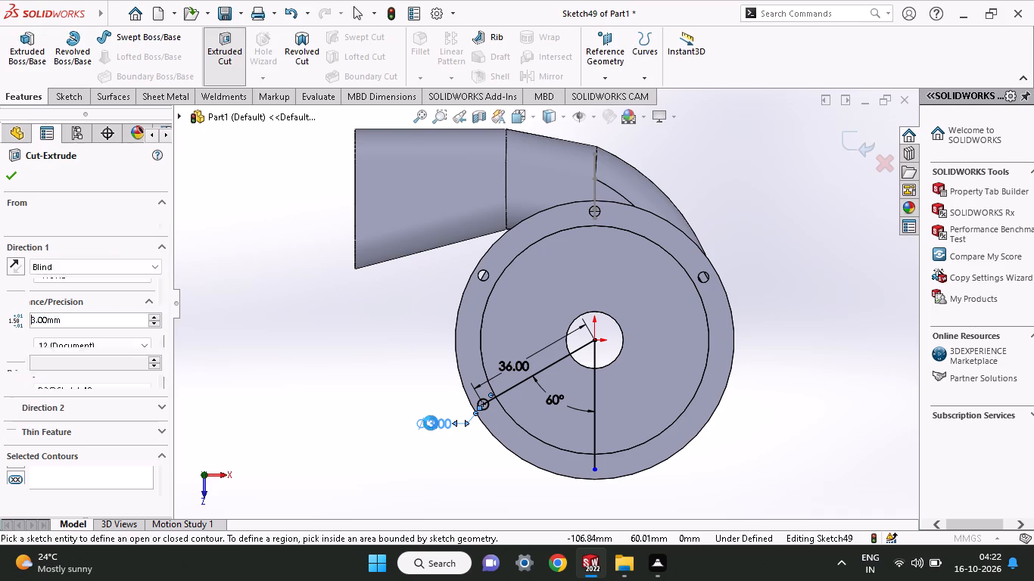
pyautogui.click(486, 410)
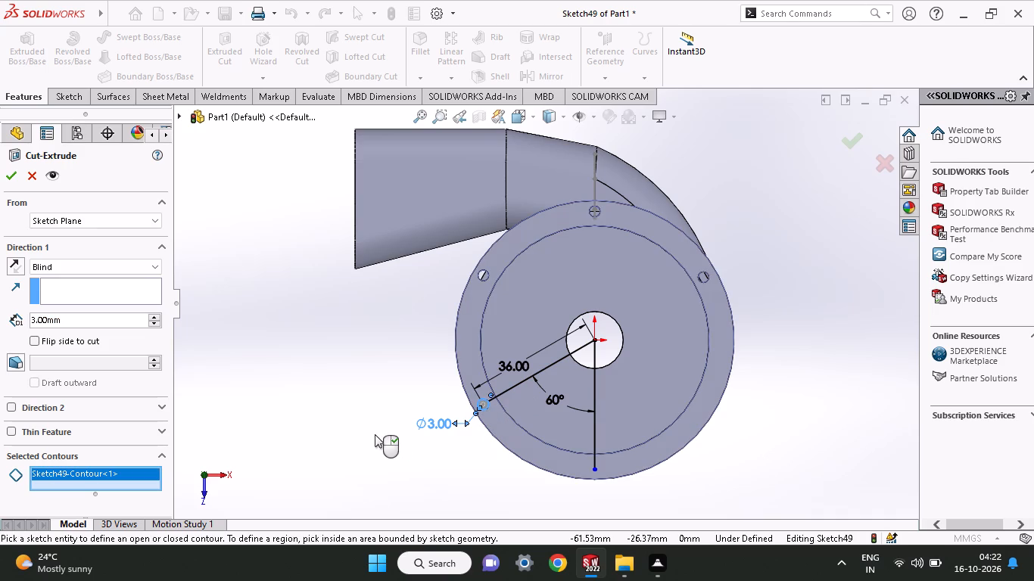
pyautogui.click(20, 174)
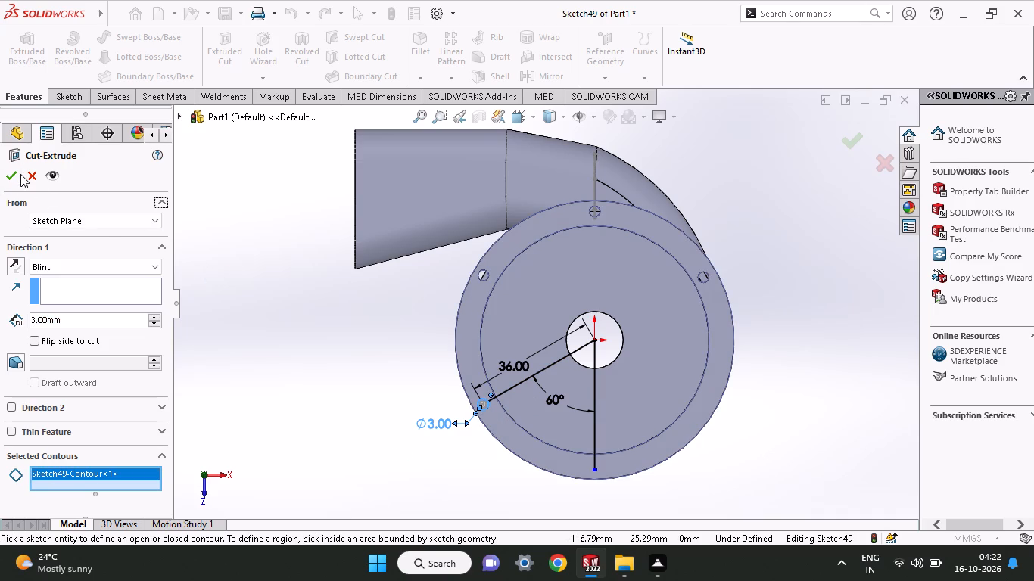
pyautogui.click(16, 179)
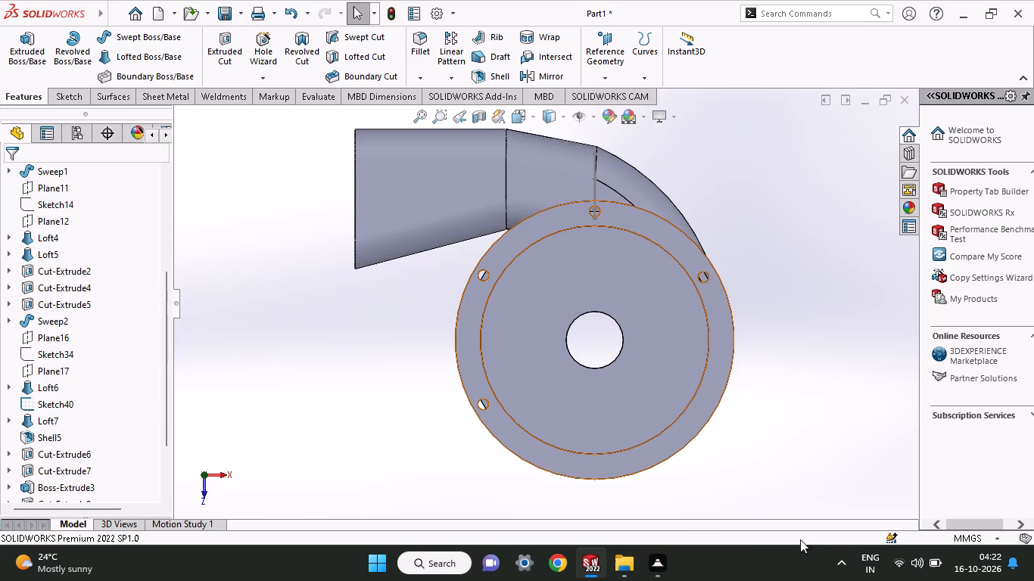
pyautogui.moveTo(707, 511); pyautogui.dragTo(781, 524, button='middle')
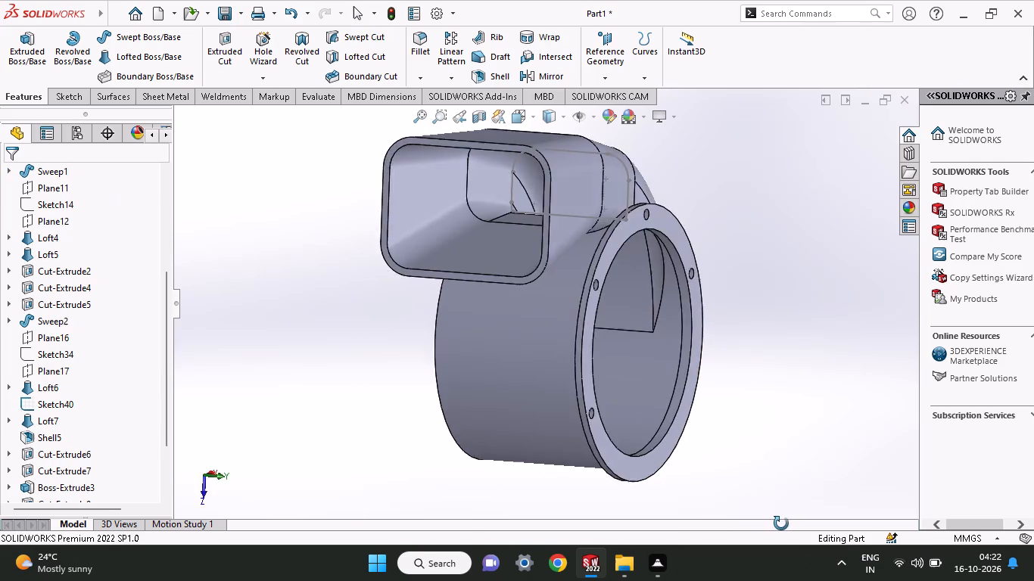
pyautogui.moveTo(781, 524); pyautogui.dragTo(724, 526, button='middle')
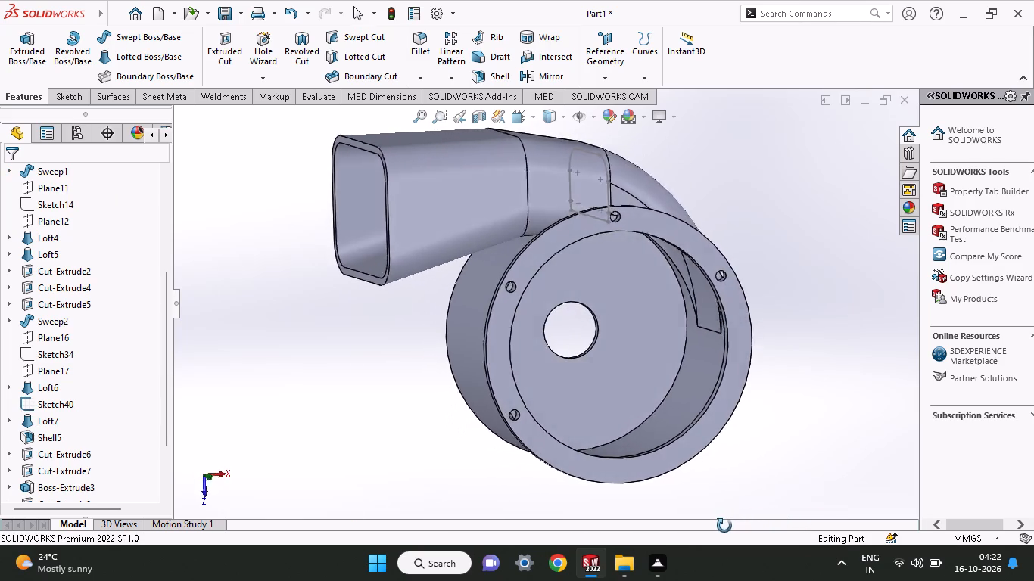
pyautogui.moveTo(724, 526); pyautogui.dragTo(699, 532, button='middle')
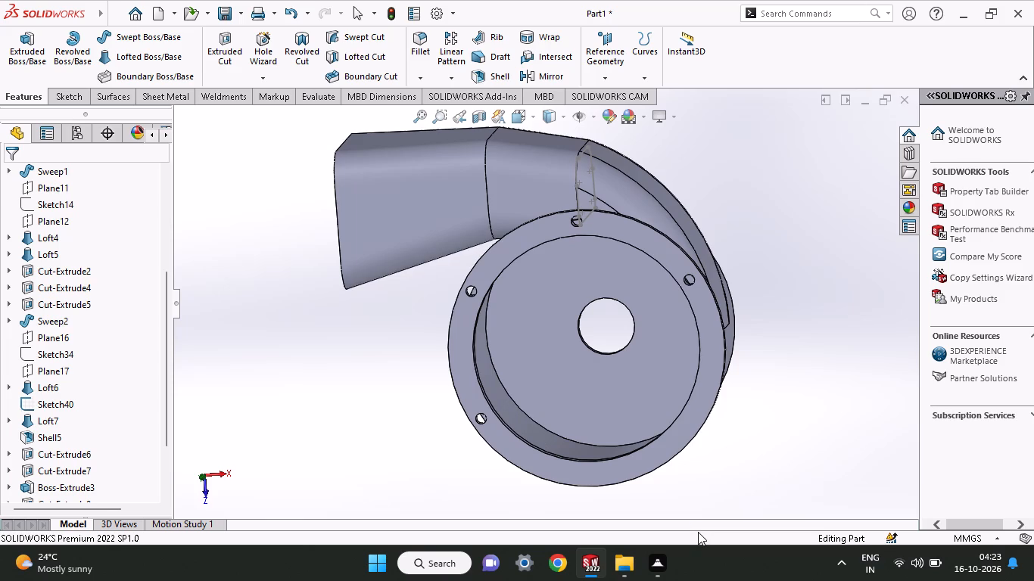
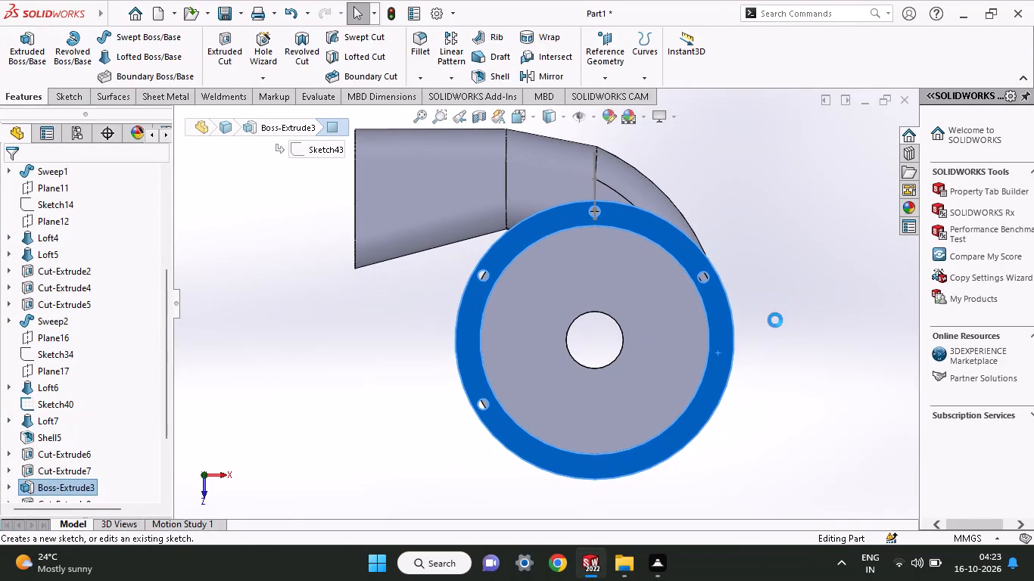
# Sketch a vertical line about 43 mm long downward from the origin and an angled line of similar length toward the flange's lower right.
pyautogui.click(95, 72)
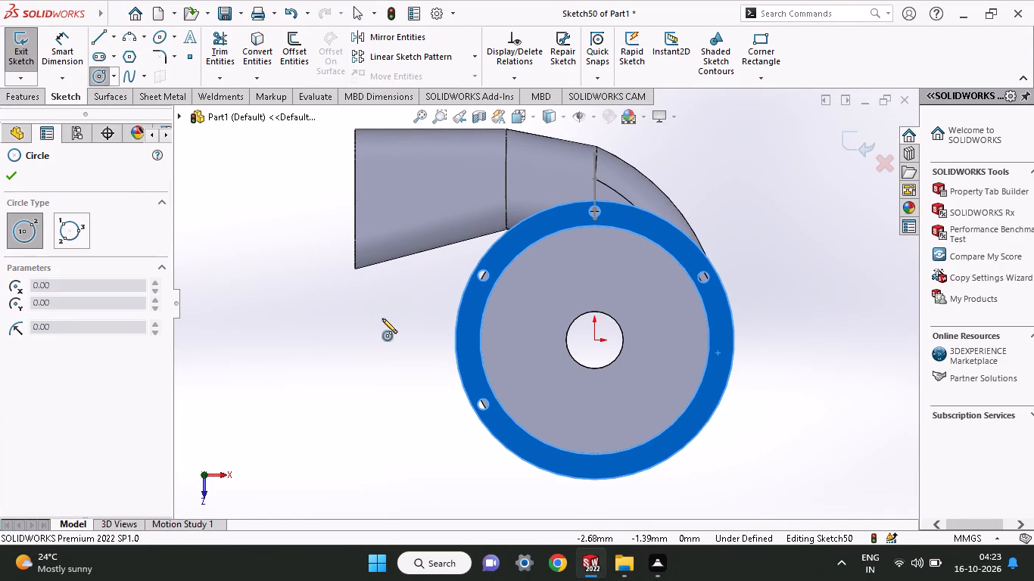
pyautogui.click(101, 33)
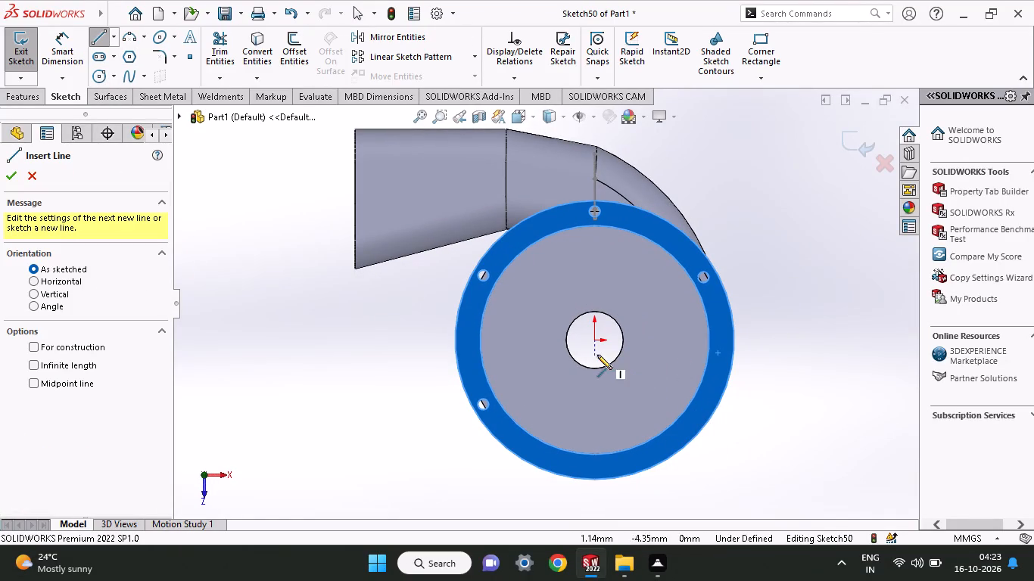
pyautogui.click(596, 339)
pyautogui.click(597, 493)
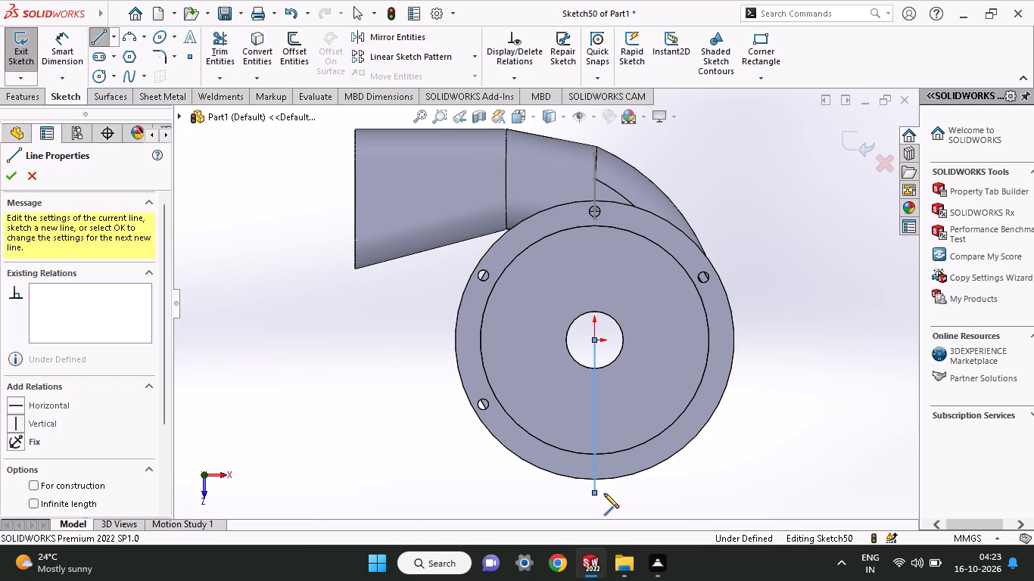
pyautogui.rightClick(674, 489)
pyautogui.click(702, 378)
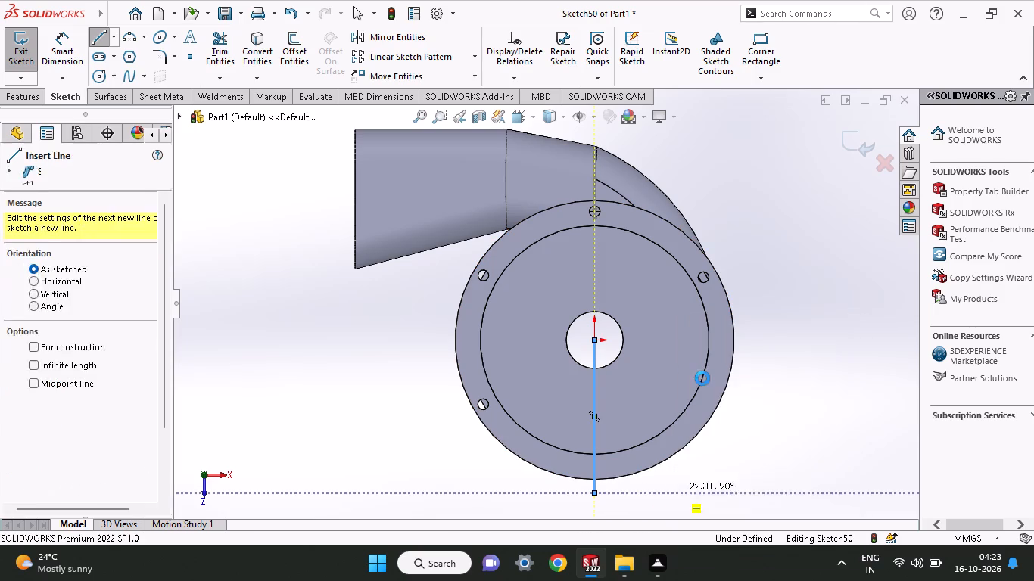
pyautogui.click(89, 39)
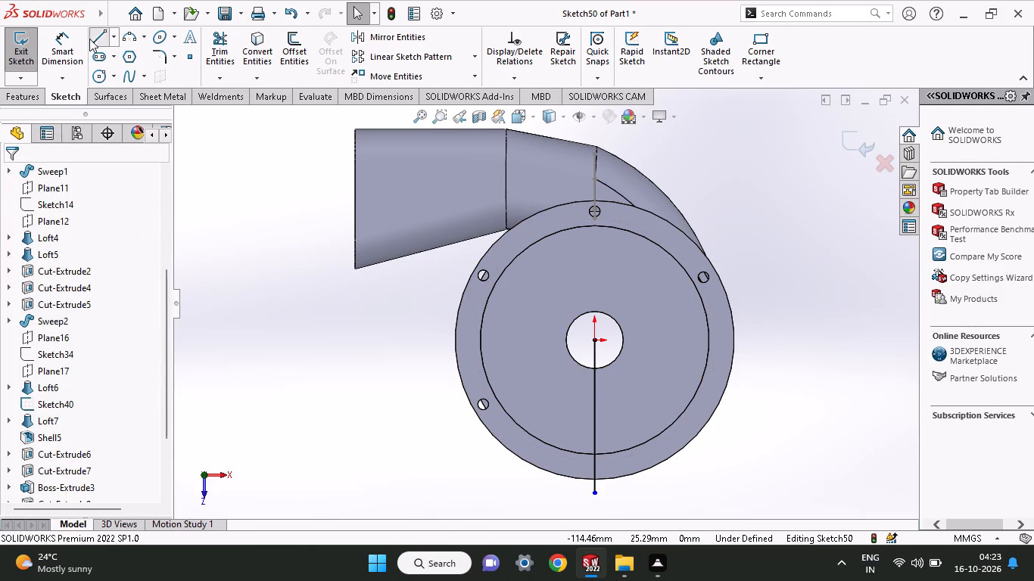
pyautogui.click(595, 339)
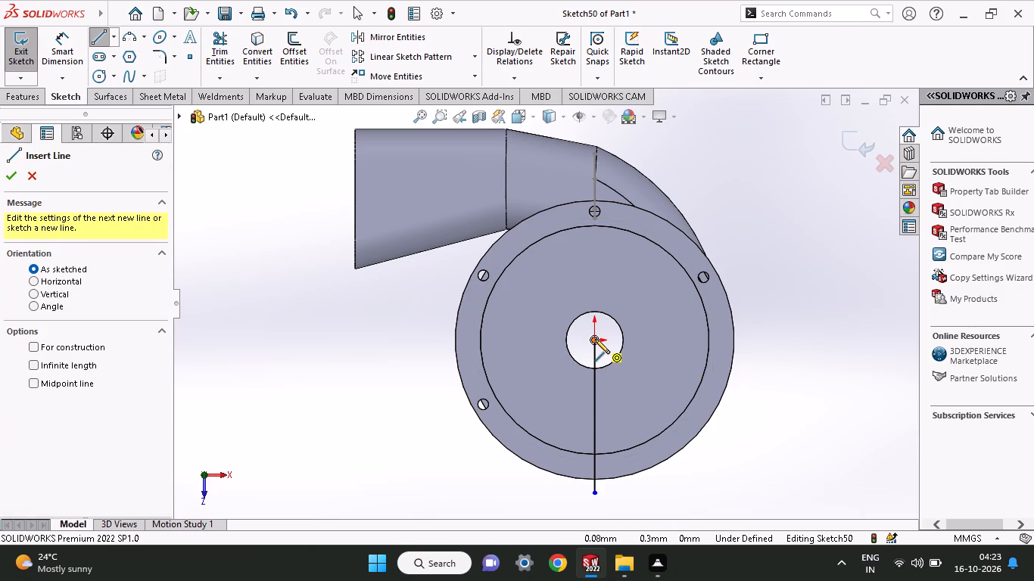
pyautogui.click(740, 388)
pyautogui.rightClick(758, 345)
pyautogui.click(772, 355)
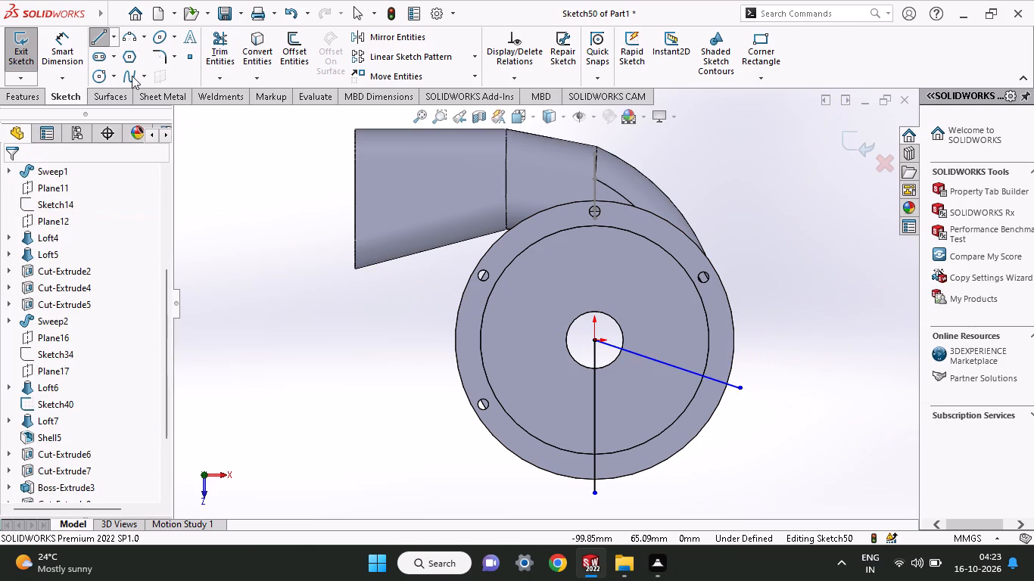
# Dimension the angle between the vertical line and the angled line to 60°.
pyautogui.click(59, 48)
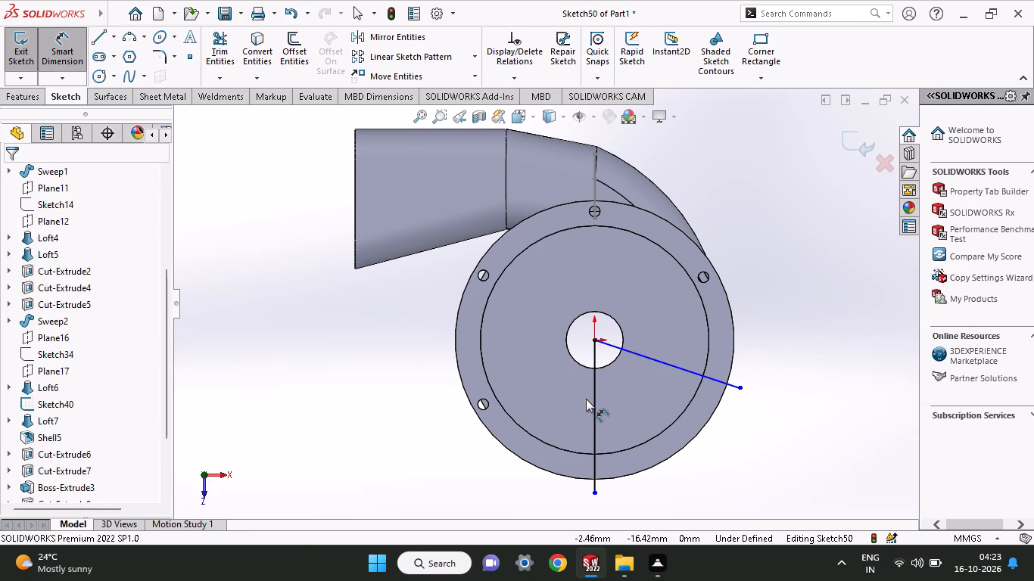
pyautogui.click(593, 388)
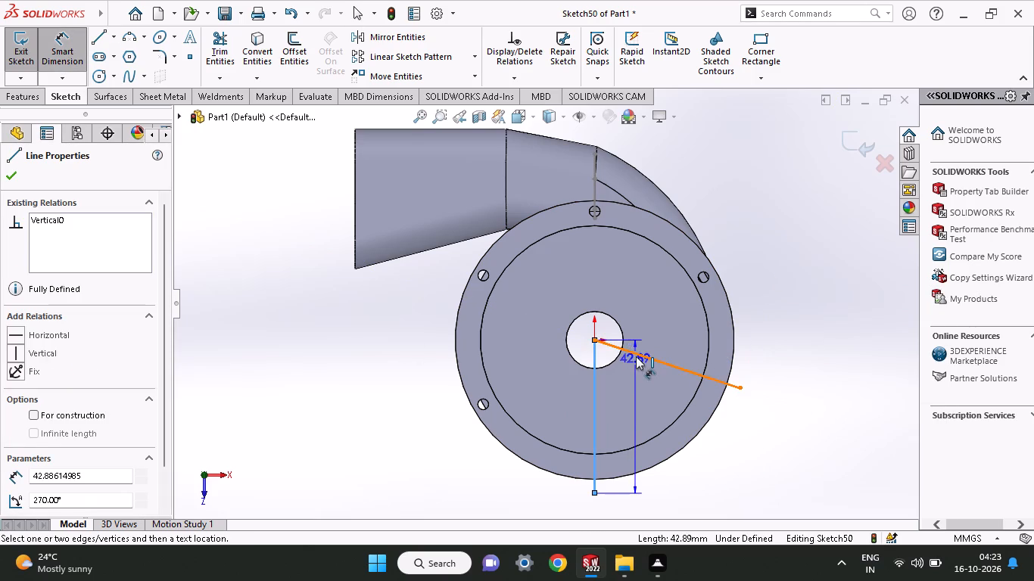
pyautogui.click(636, 356)
pyautogui.click(631, 385)
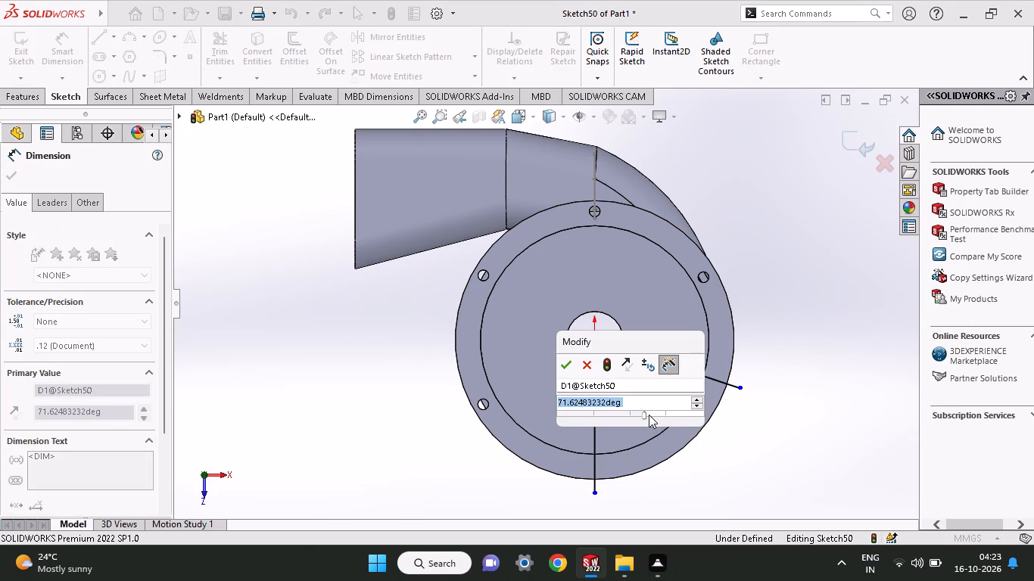
pyautogui.write('60')
pyautogui.press('Return')
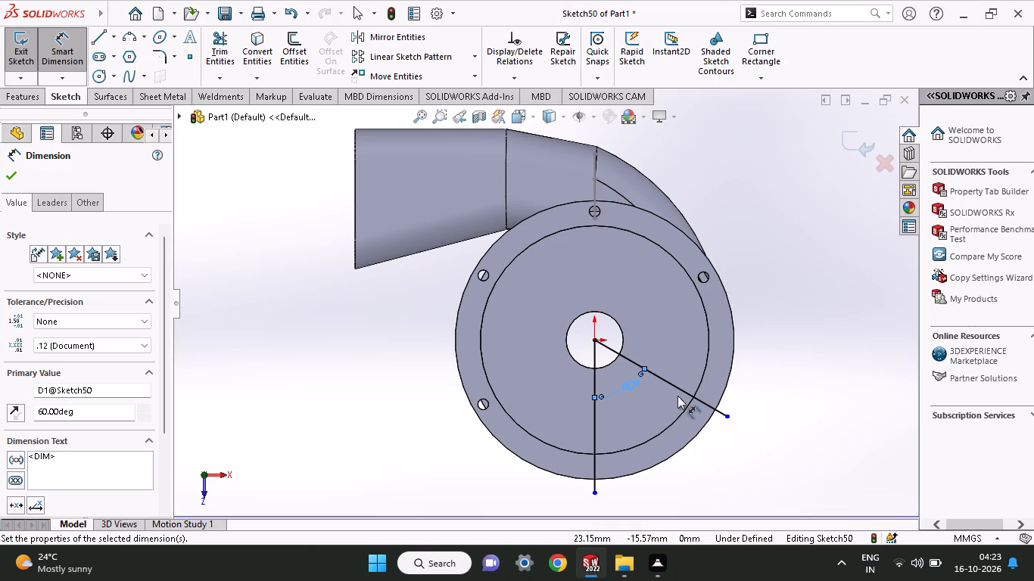
# Dimension the angled line's length to 36 mm.
pyautogui.click(677, 386)
pyautogui.click(686, 360)
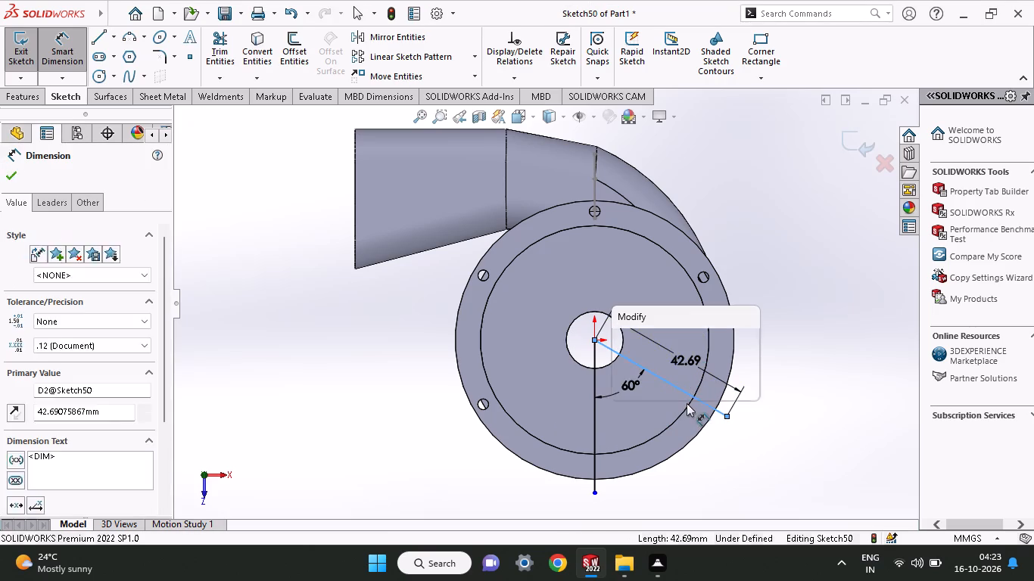
pyautogui.write('36')
pyautogui.press('Return')
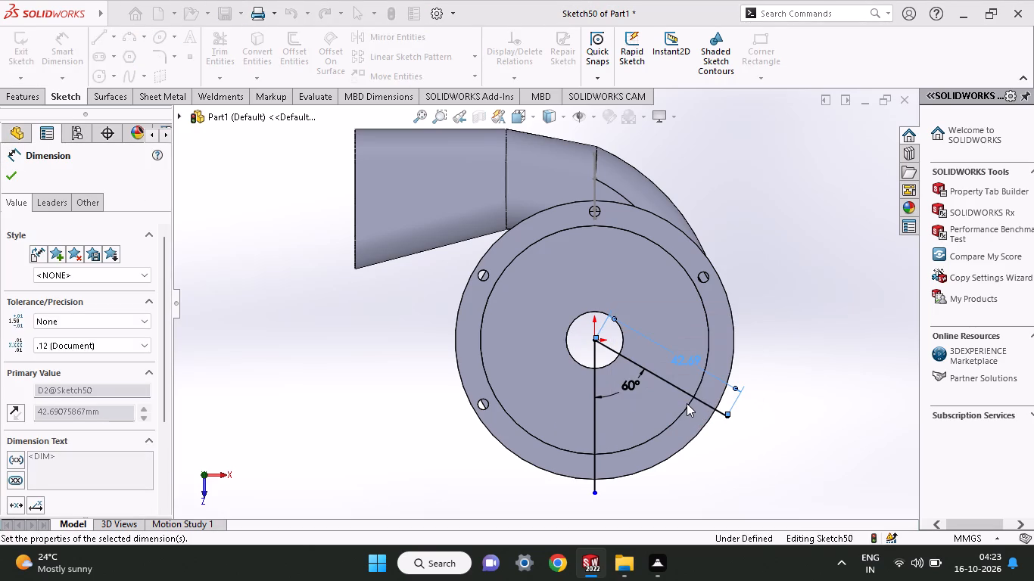
# Draw a circle centred on the angled line's outer endpoint and dimension its diameter to 3 mm.
pyautogui.click(99, 78)
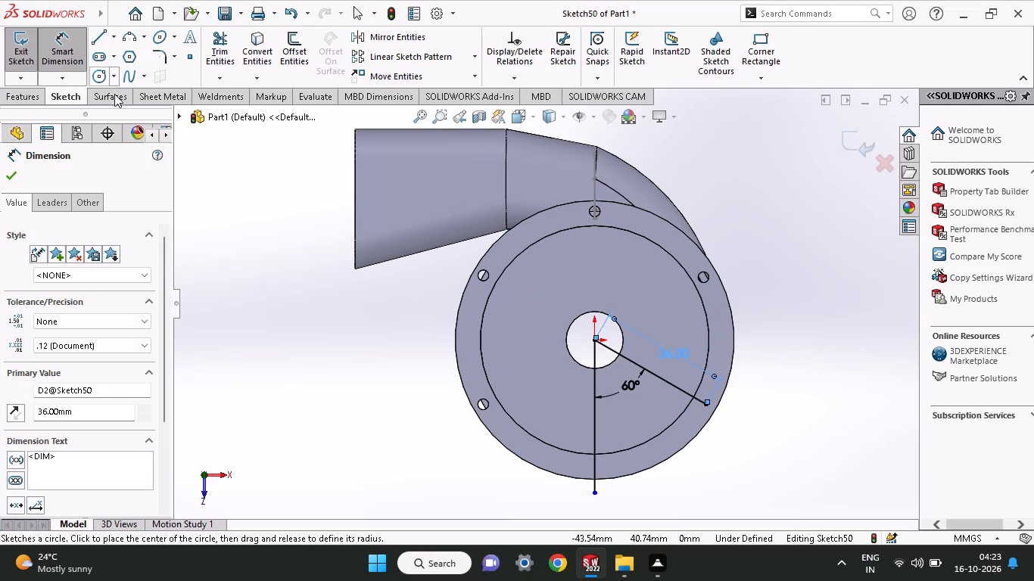
pyautogui.click(705, 402)
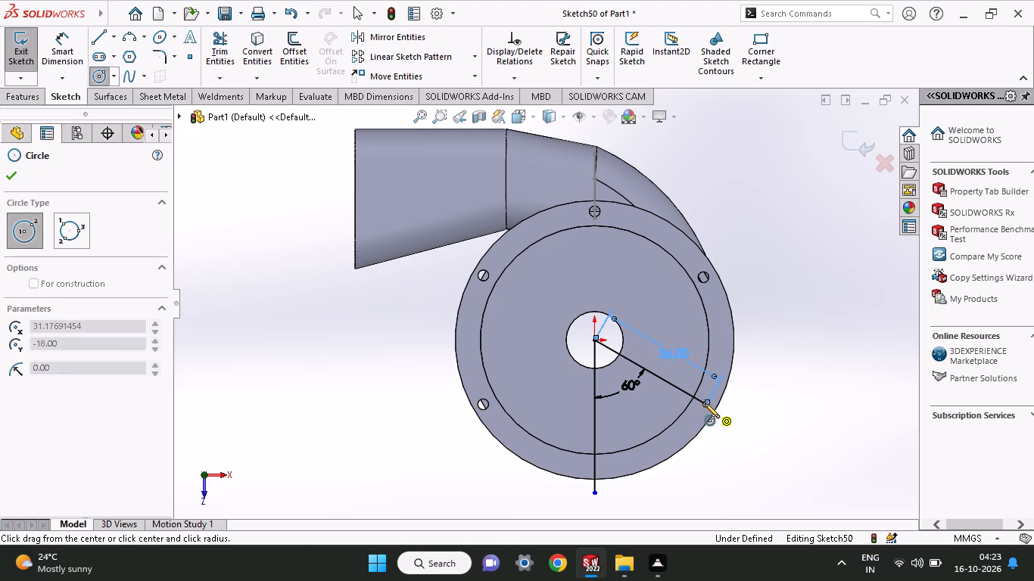
pyautogui.click(700, 415)
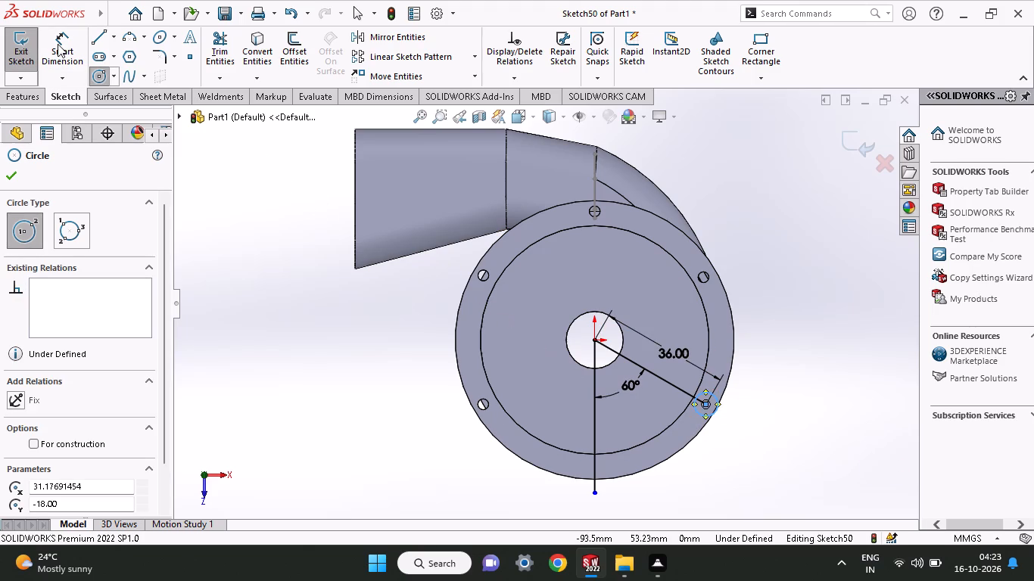
pyautogui.click(77, 60)
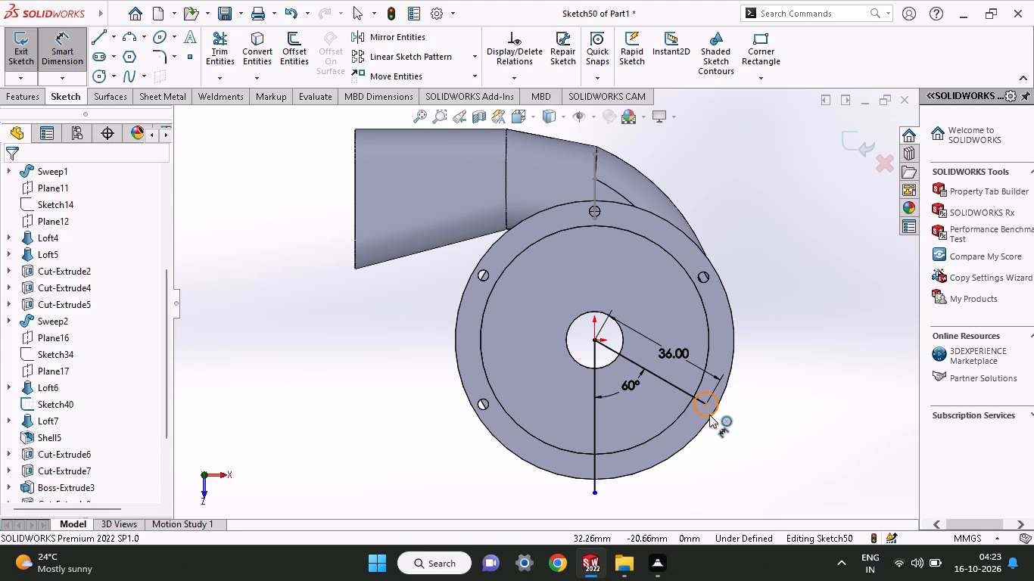
pyautogui.click(709, 415)
pyautogui.click(714, 441)
pyautogui.press('3')
pyautogui.press('Return')
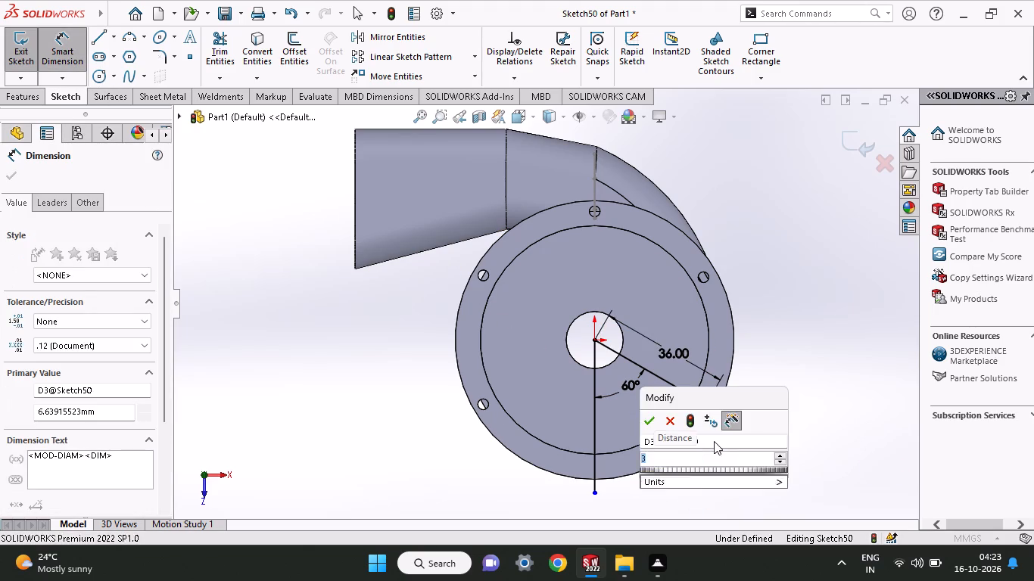
# Extrude-cut the new 3 mm circle Blind 3 mm into the end flange.
pyautogui.click(35, 101)
pyautogui.click(213, 67)
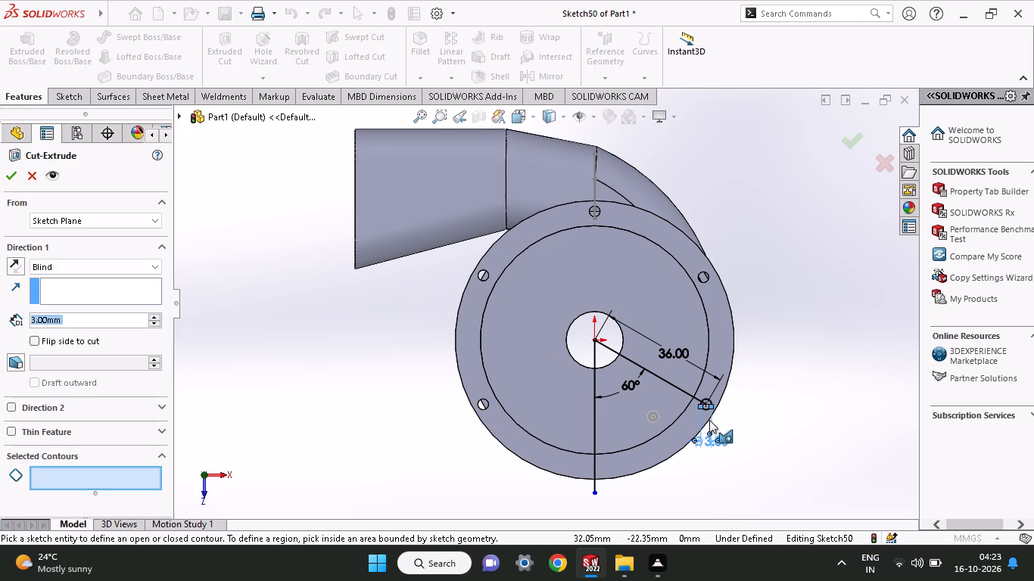
pyautogui.moveTo(739, 416); pyautogui.dragTo(692, 468, button='middle')
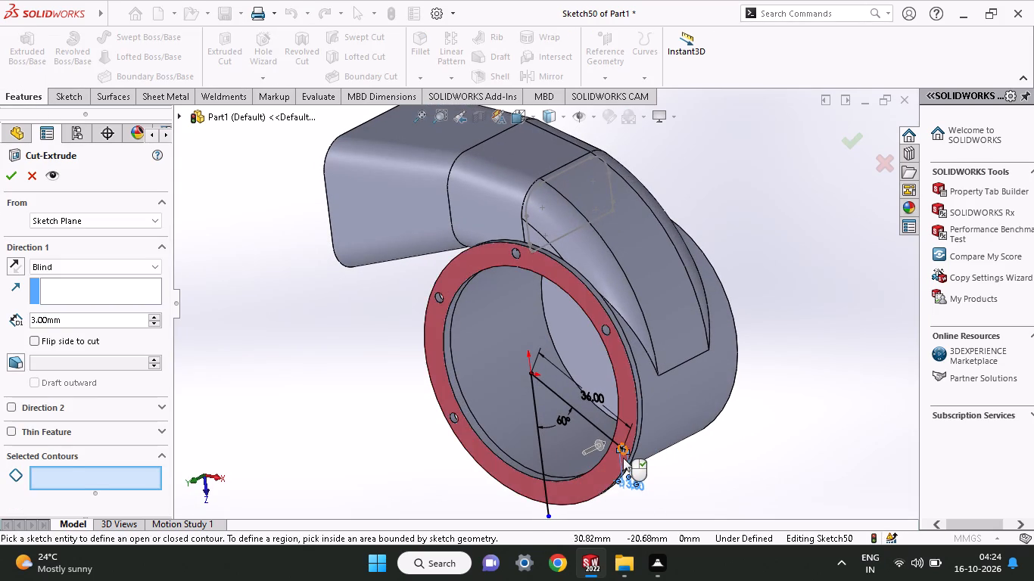
pyautogui.click(623, 457)
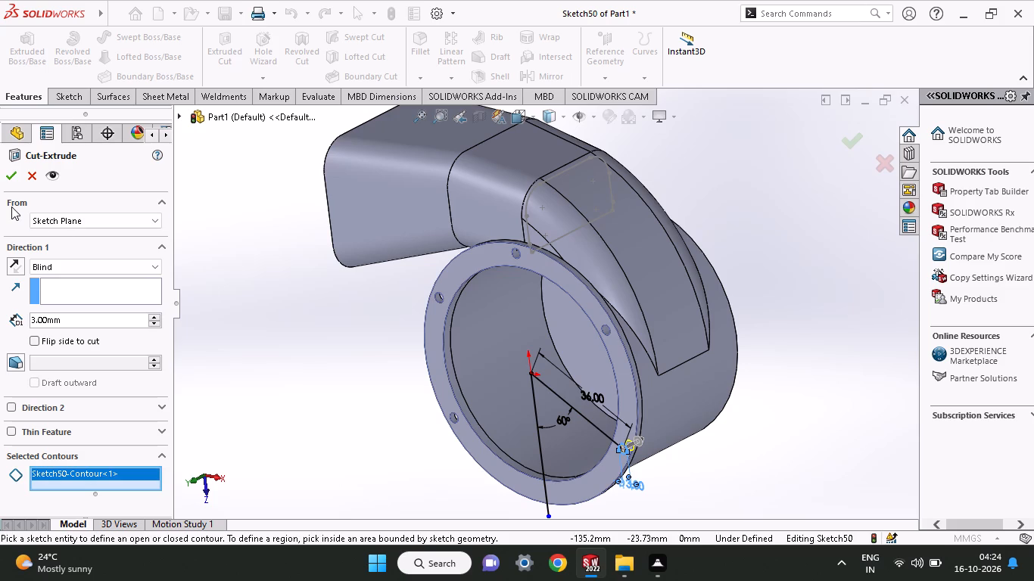
pyautogui.click(8, 175)
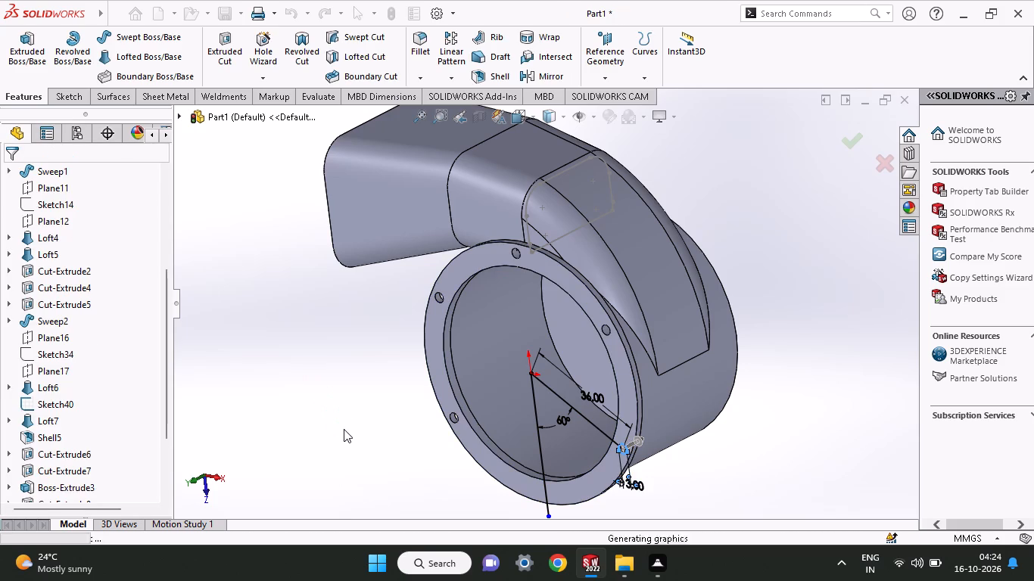
# Start a sketch on the end flange's face and draw a line about 36 mm long downward from the origin, constrained vertical.
pyautogui.moveTo(344, 429); pyautogui.dragTo(393, 397, button='middle')
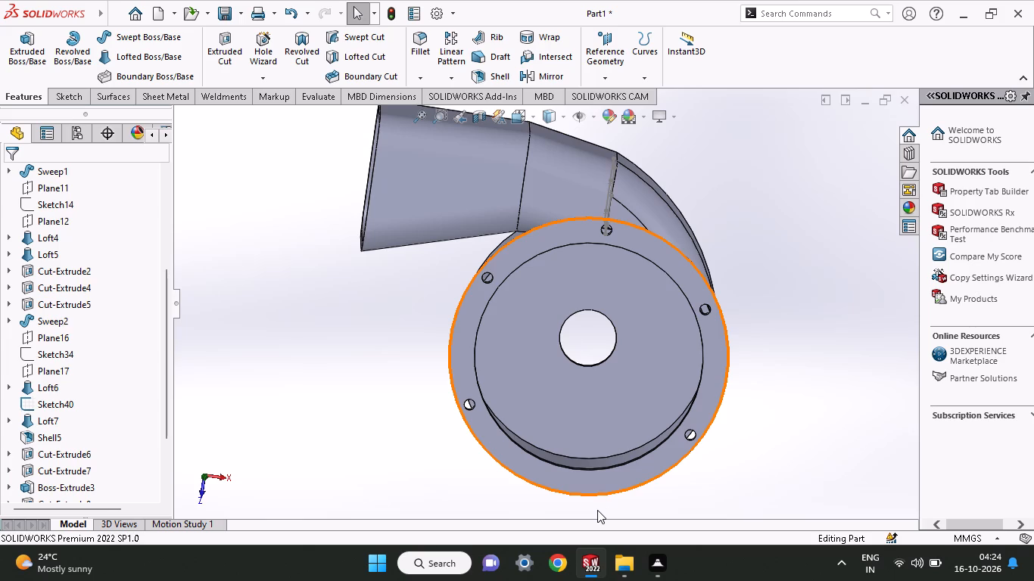
pyautogui.click(596, 489)
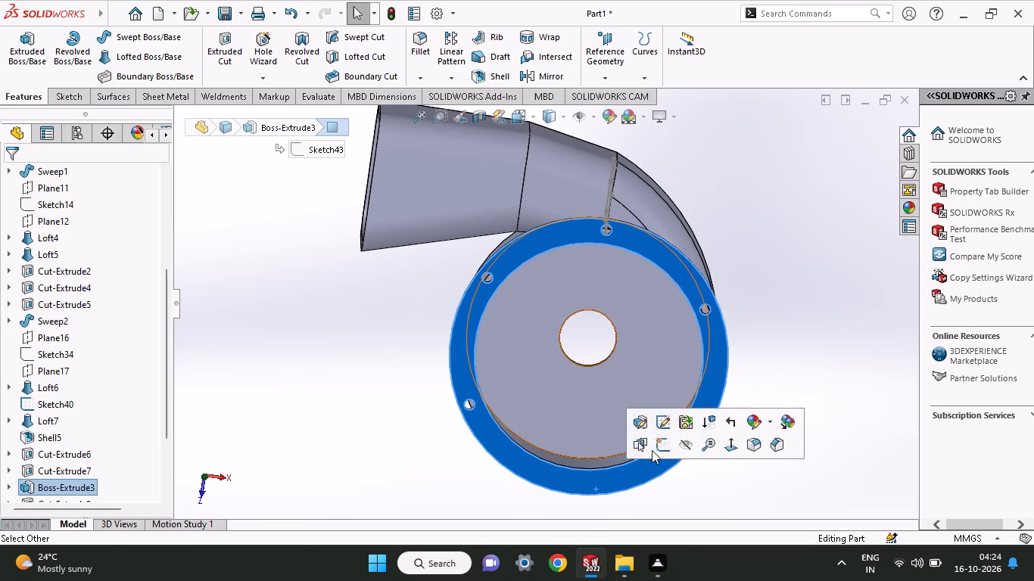
pyautogui.click(657, 450)
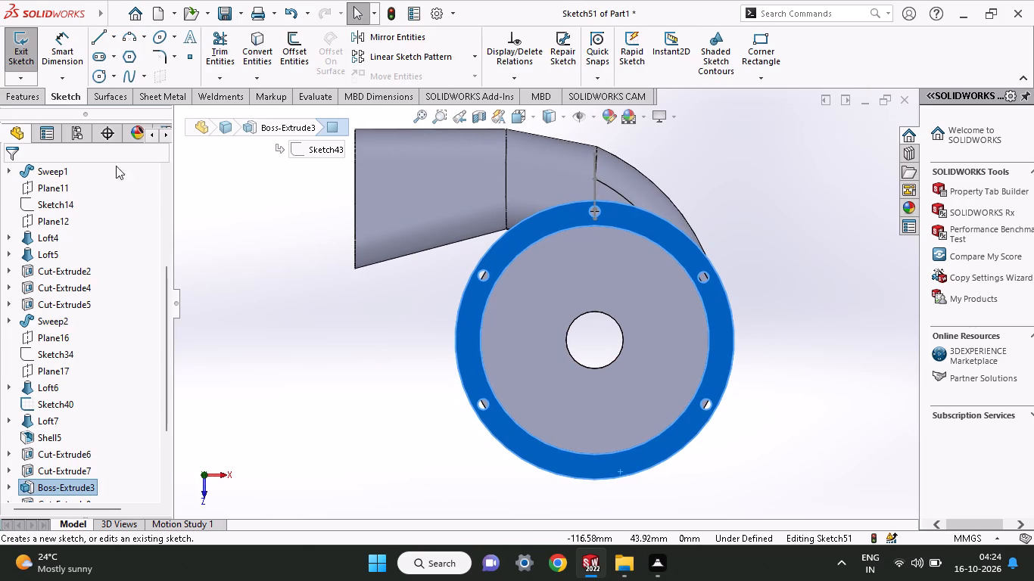
pyautogui.click(91, 35)
pyautogui.click(597, 341)
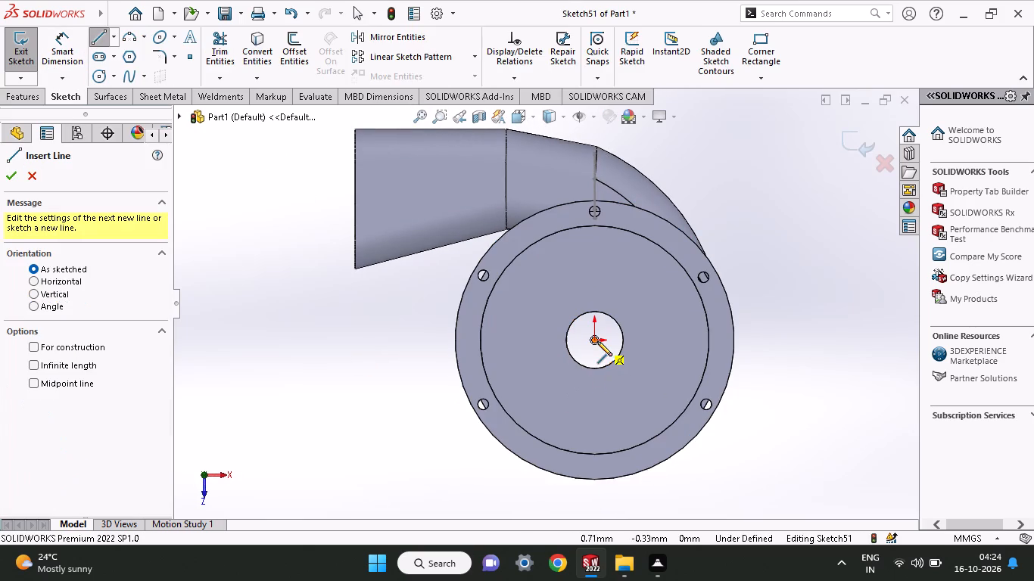
pyautogui.click(603, 468)
pyautogui.rightClick(628, 408)
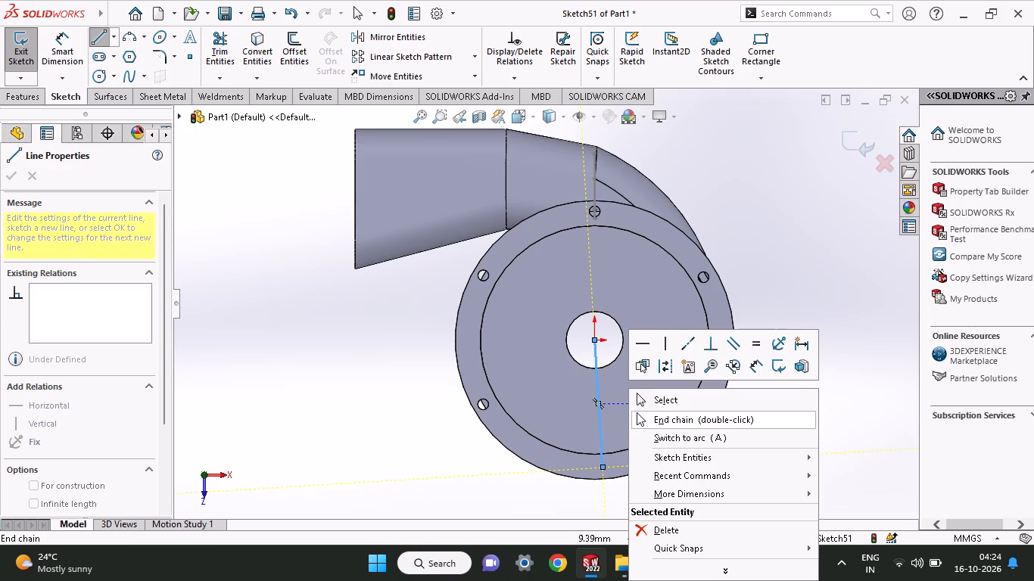
pyautogui.click(637, 407)
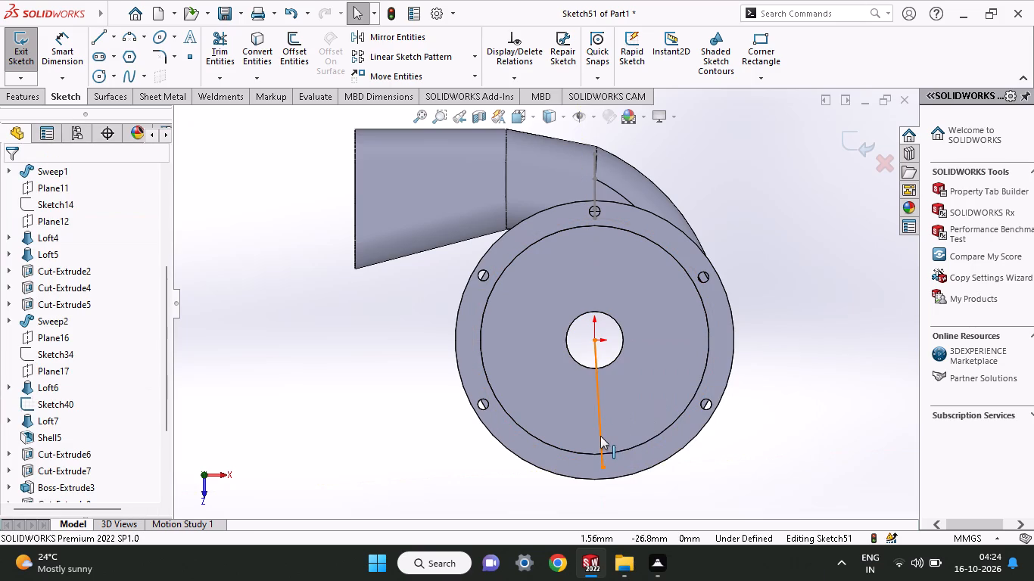
pyautogui.click(600, 436)
pyautogui.click(660, 365)
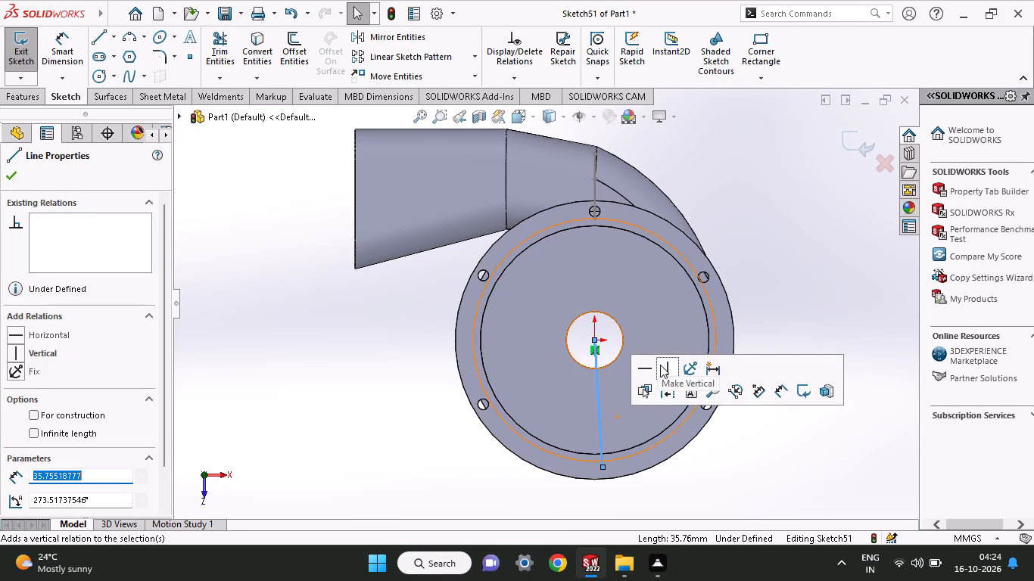
# Dimension the vertical line's length to 36 mm.
pyautogui.click(58, 44)
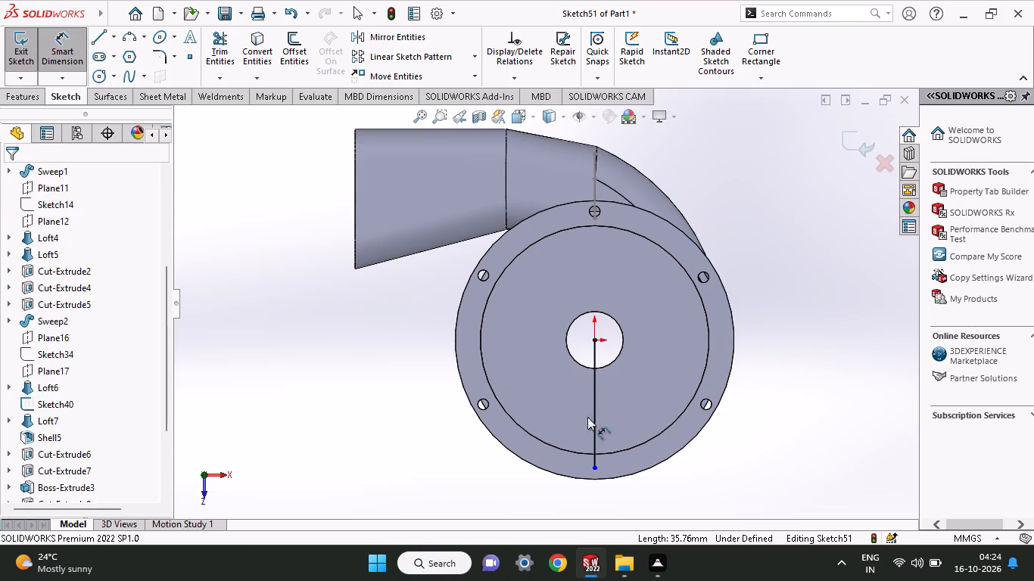
pyautogui.click(594, 405)
pyautogui.click(640, 402)
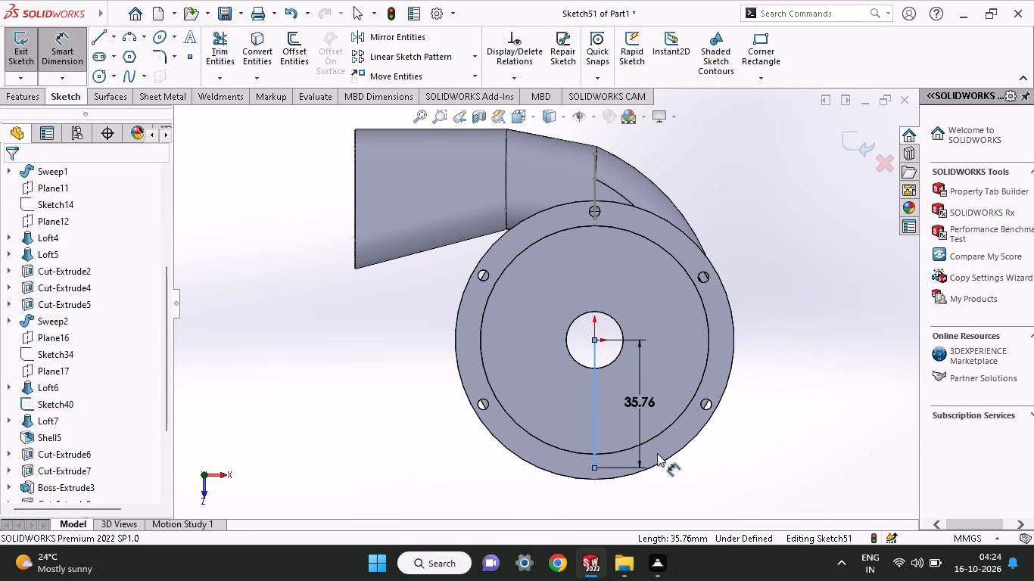
pyautogui.write('36')
pyautogui.press('Return')
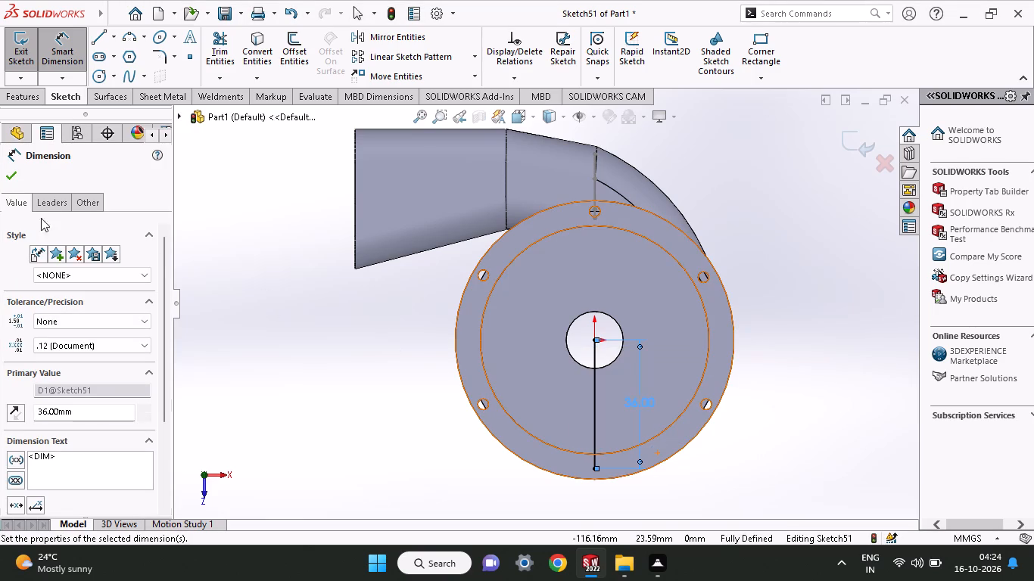
# Draw a circle centred on the vertical line's lower endpoint and dimension its diameter to 3 mm.
pyautogui.click(99, 82)
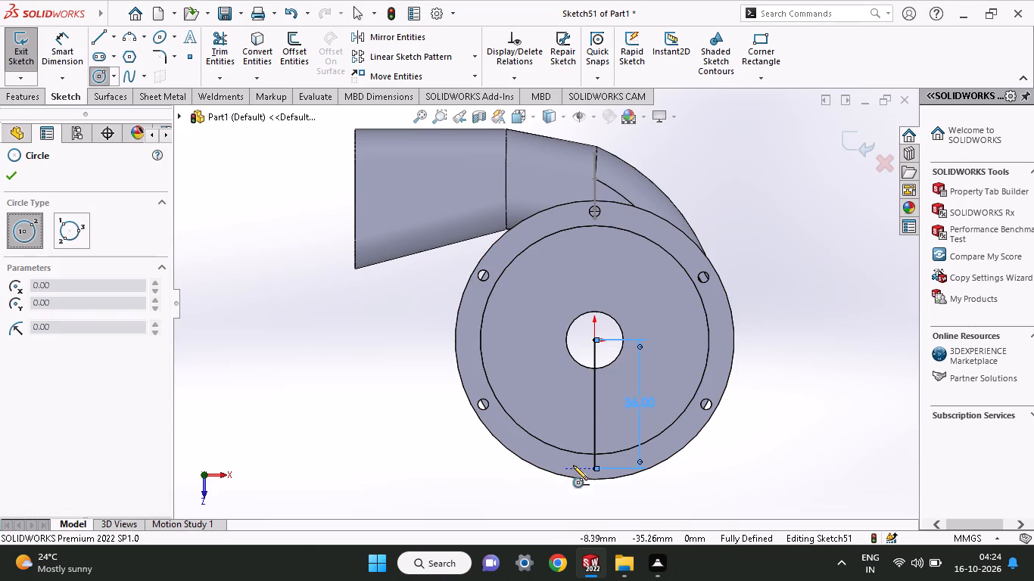
pyautogui.click(593, 468)
pyautogui.click(584, 468)
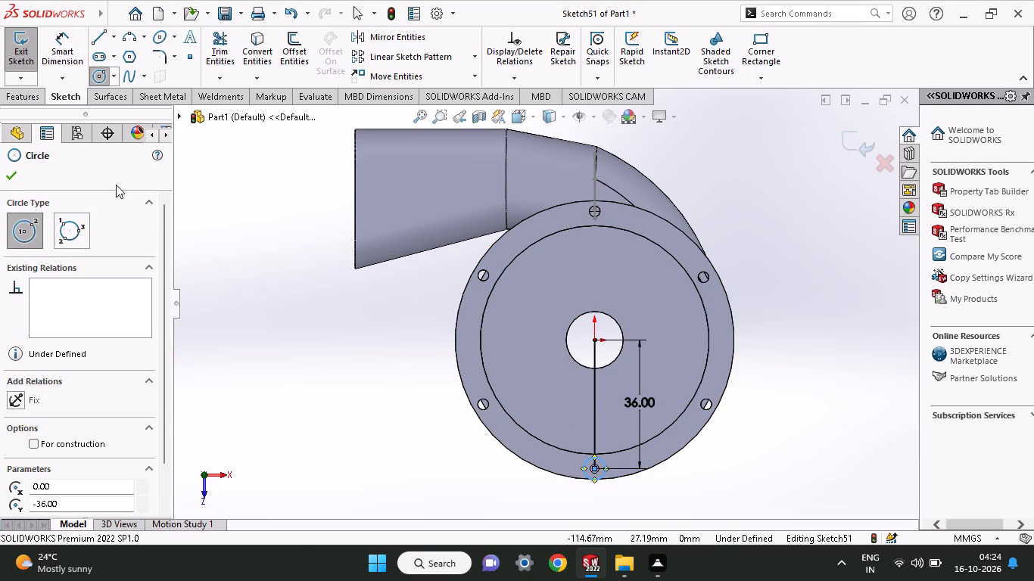
pyautogui.click(55, 54)
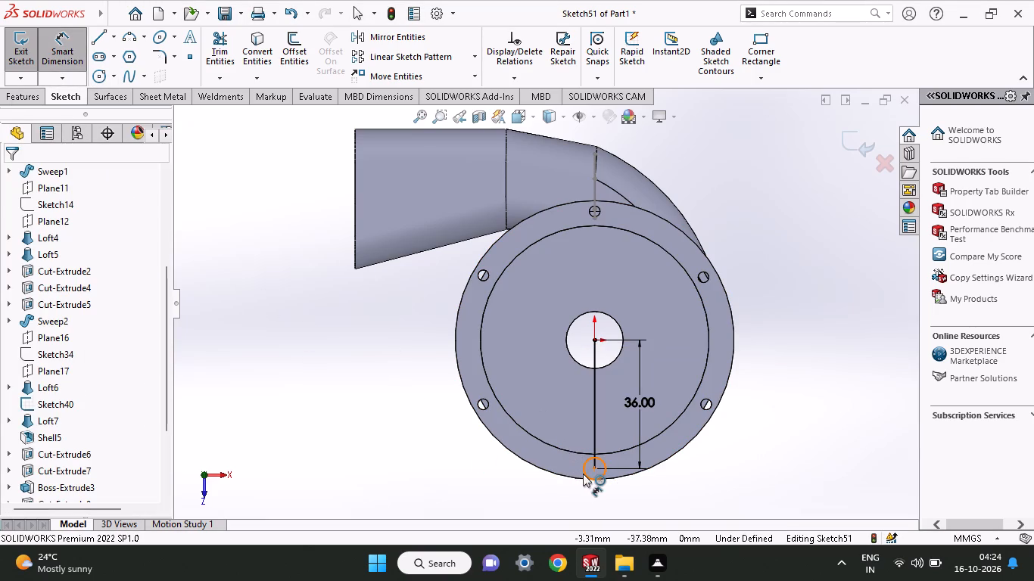
pyautogui.click(583, 474)
pyautogui.moveTo(551, 487); pyautogui.dragTo(553, 508)
pyautogui.press('3')
pyautogui.press('Return')
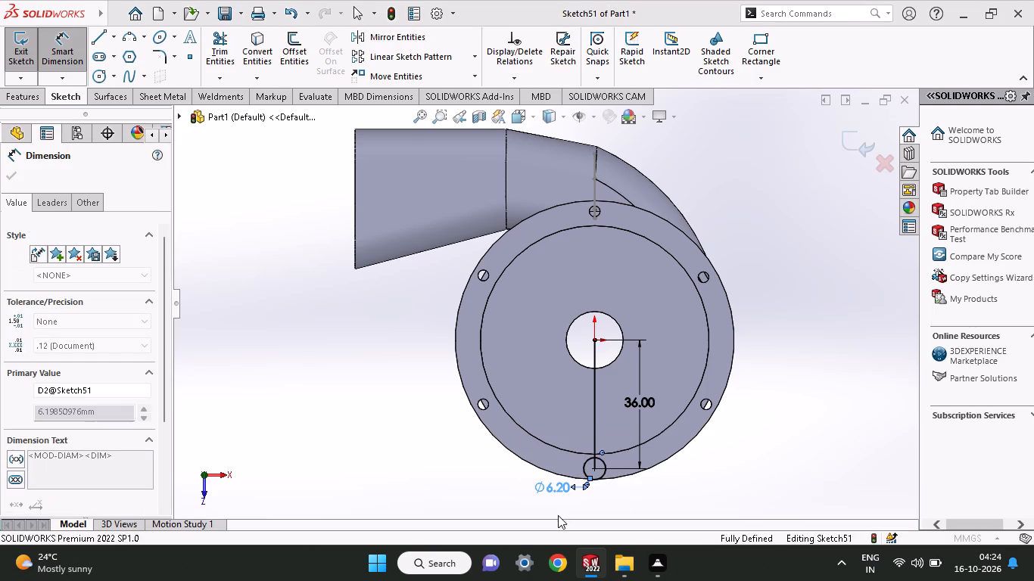
# Extrude-cut the new 3 mm circle Blind 3 mm into the end flange.
pyautogui.click(13, 94)
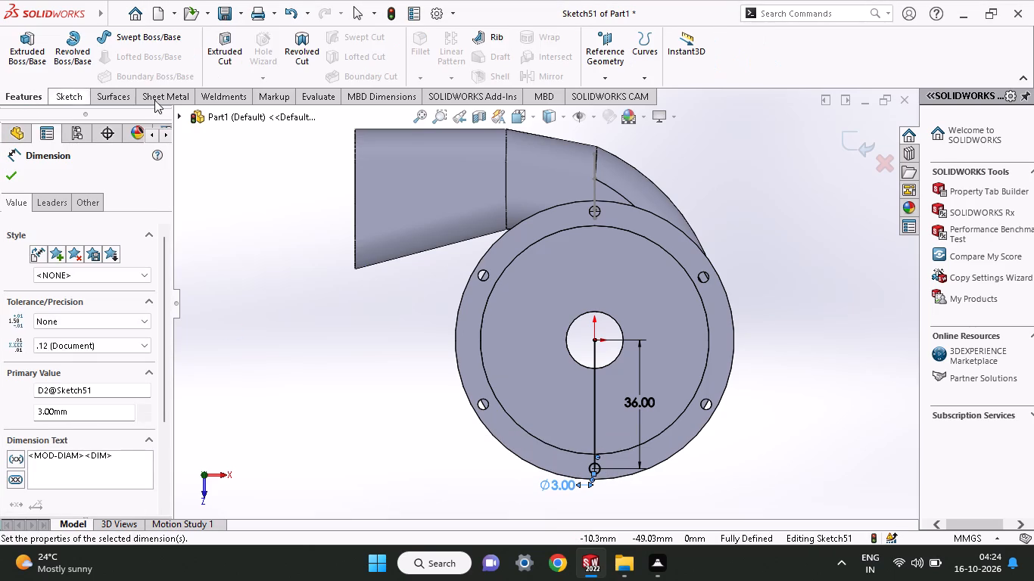
pyautogui.click(220, 67)
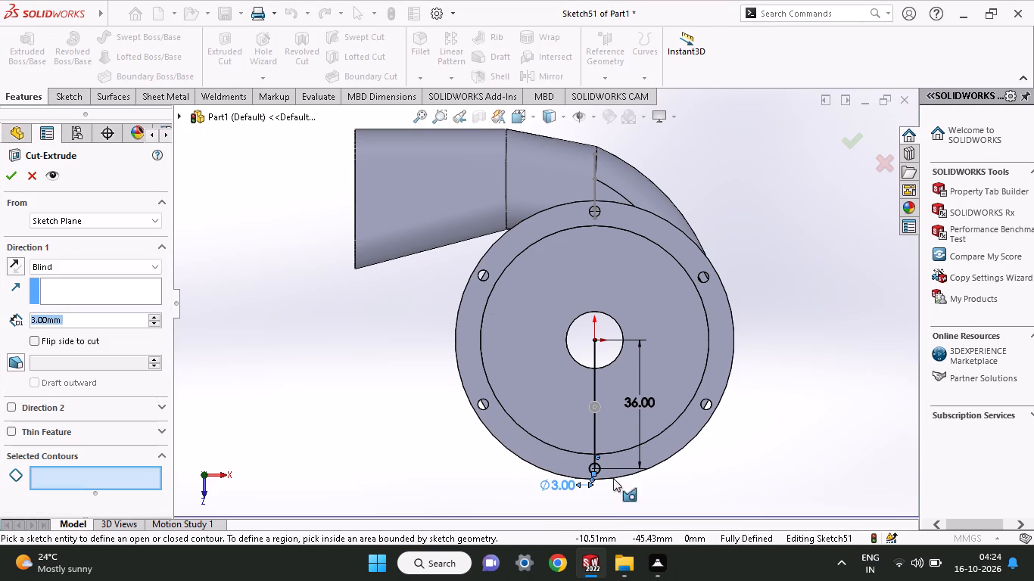
pyautogui.click(603, 473)
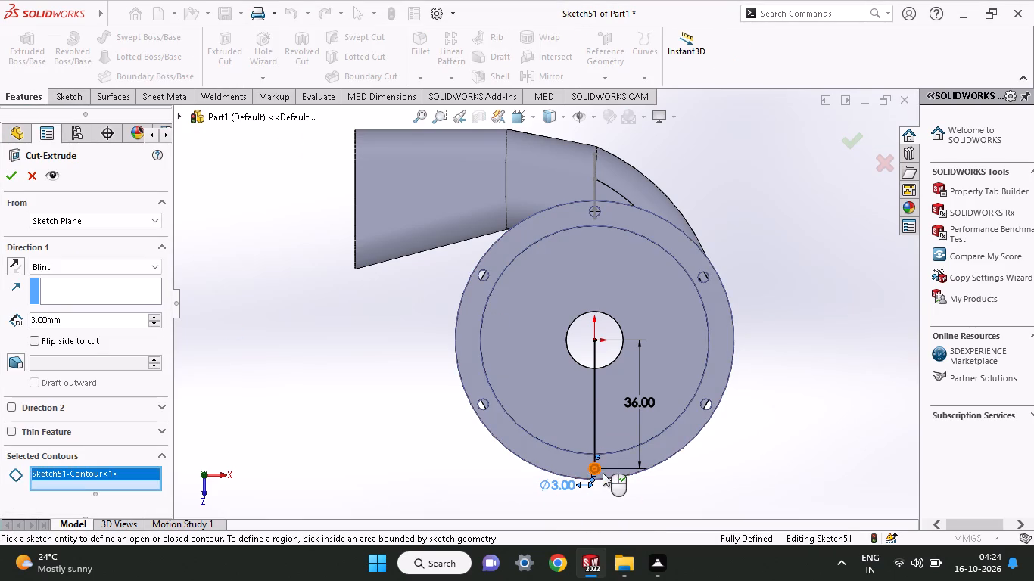
pyautogui.click(13, 175)
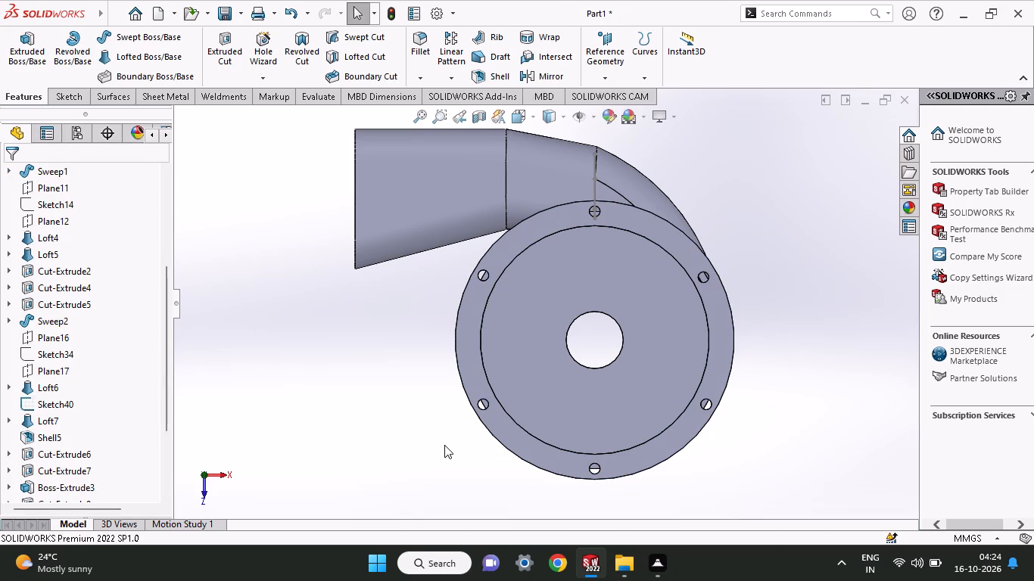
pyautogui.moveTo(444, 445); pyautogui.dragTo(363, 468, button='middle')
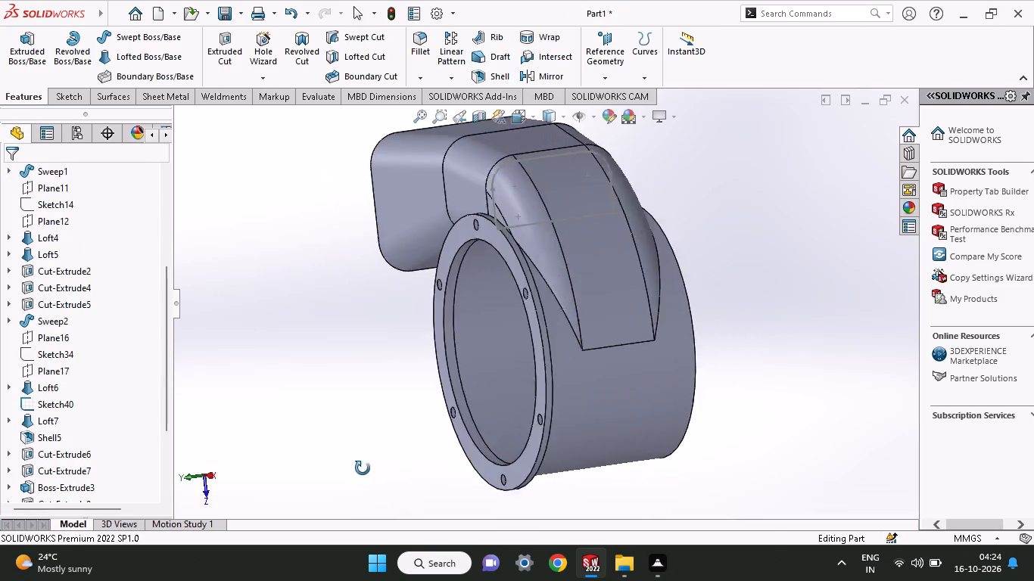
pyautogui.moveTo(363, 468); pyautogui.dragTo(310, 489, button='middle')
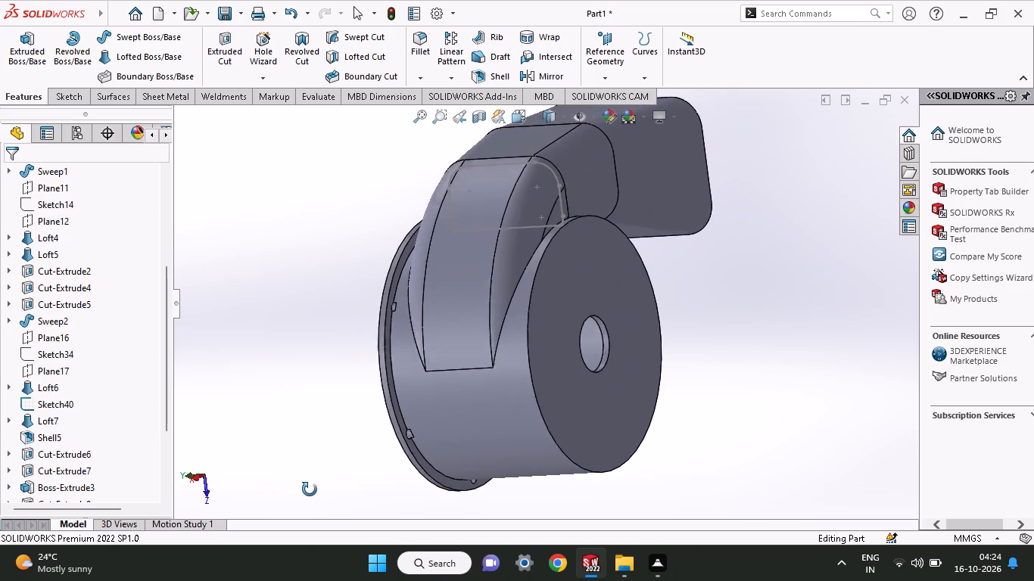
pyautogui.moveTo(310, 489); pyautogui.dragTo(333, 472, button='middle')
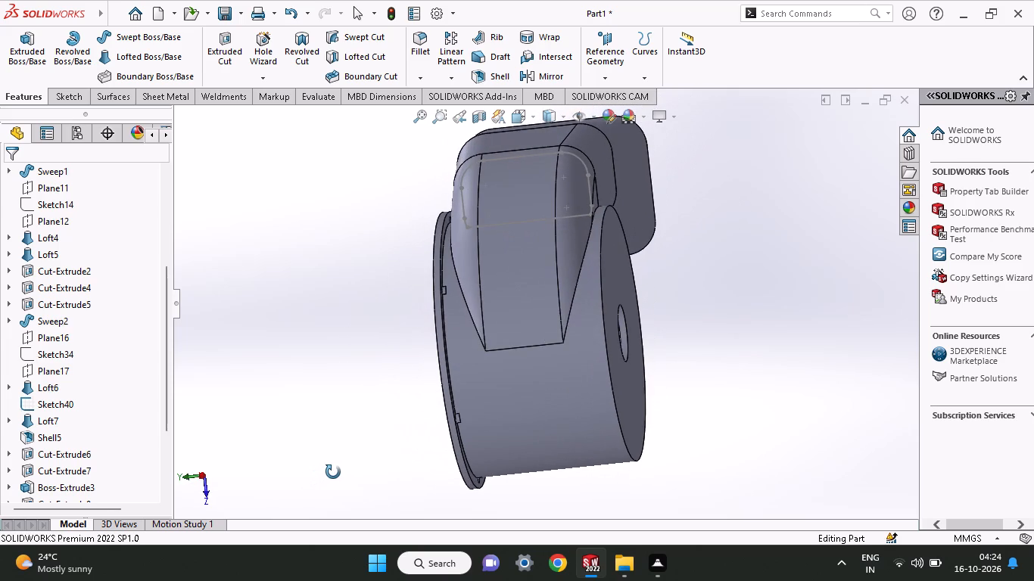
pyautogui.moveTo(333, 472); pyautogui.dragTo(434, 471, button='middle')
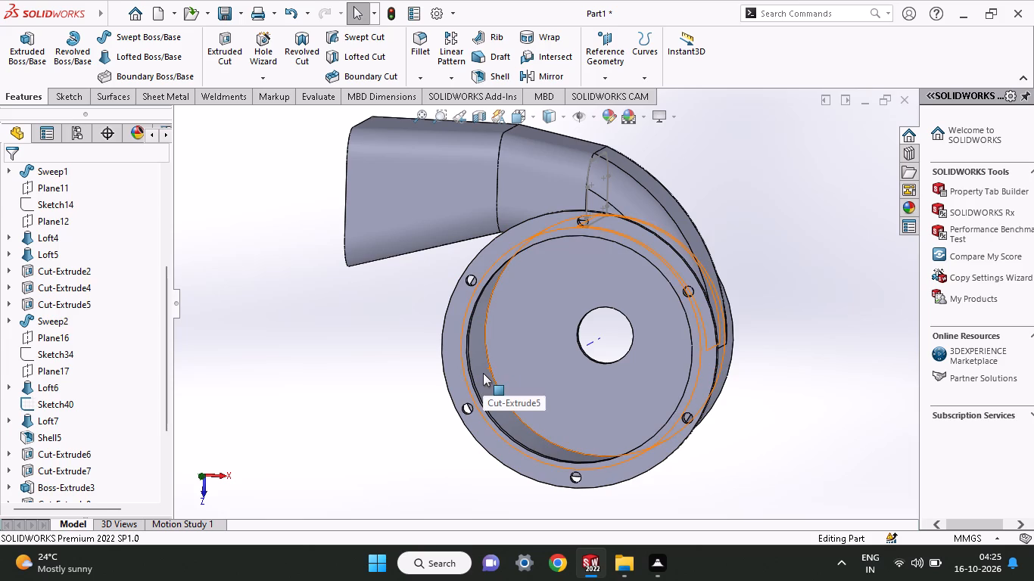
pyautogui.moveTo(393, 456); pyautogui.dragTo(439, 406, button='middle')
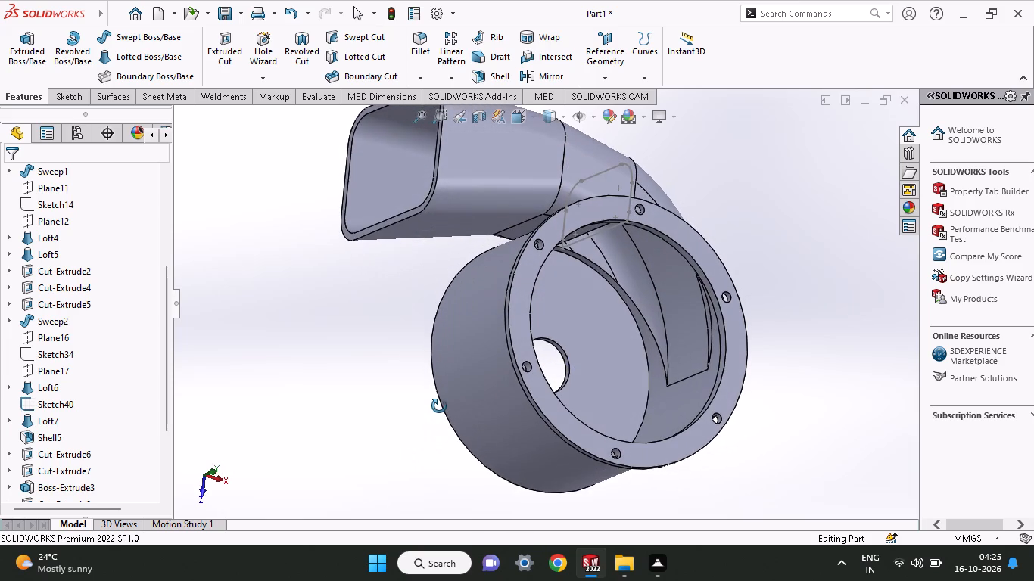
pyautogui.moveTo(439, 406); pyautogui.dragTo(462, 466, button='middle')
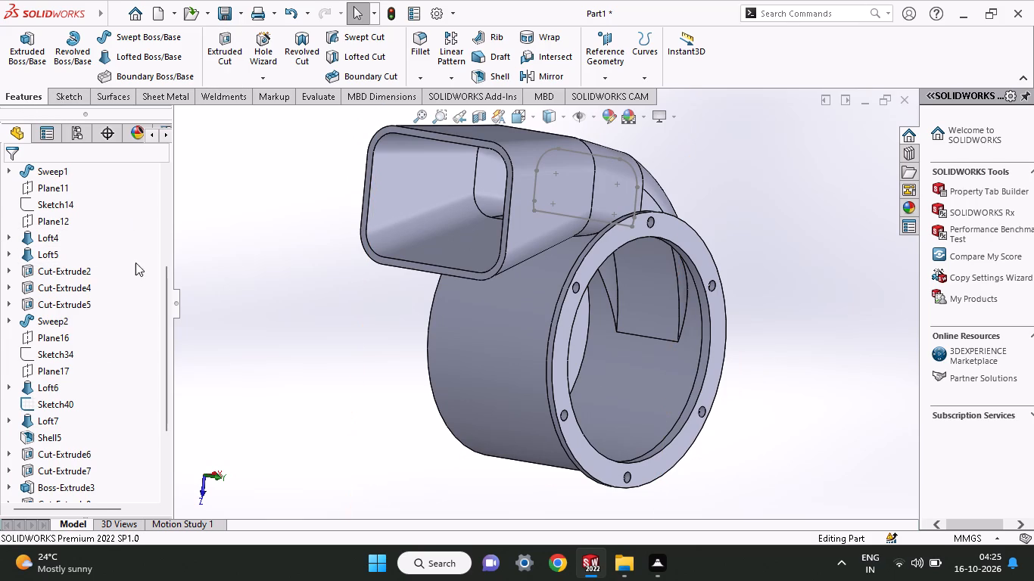
# Create a reference plane offset 28.5 mm from the Front Plane, on the housing side opposite the duct.
pyautogui.moveTo(165, 303); pyautogui.dragTo(181, 188)
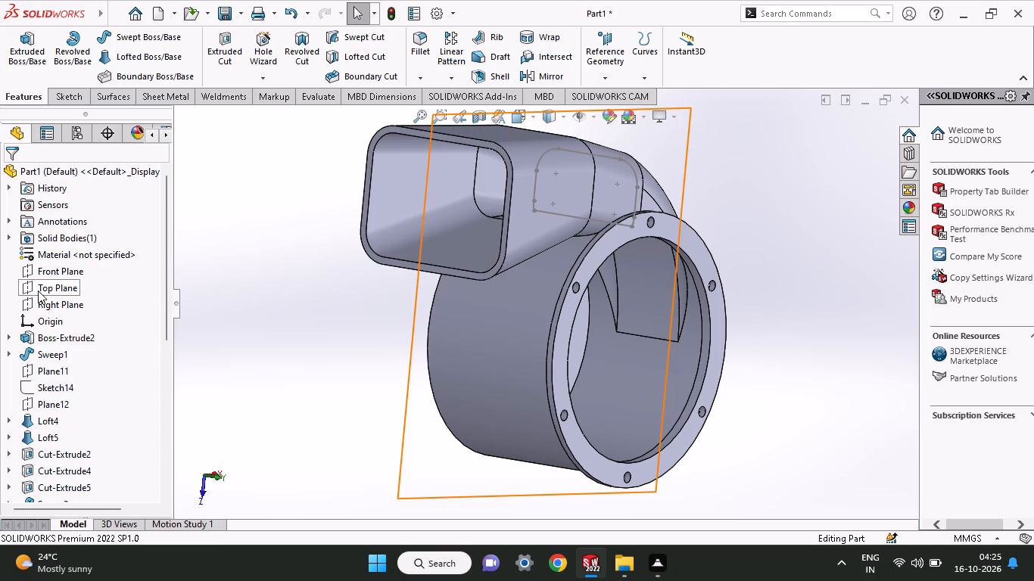
pyautogui.click(39, 278)
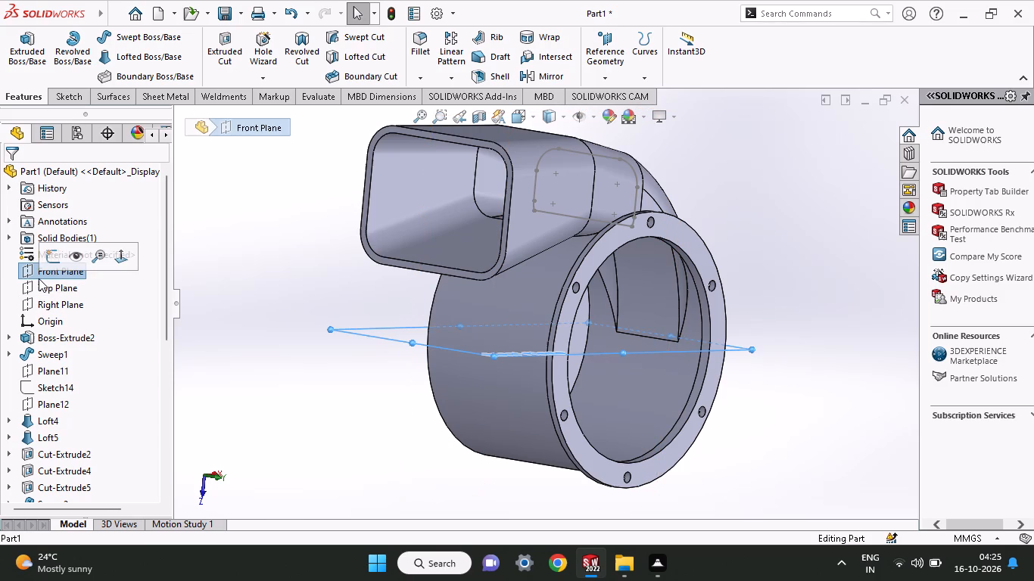
pyautogui.click(595, 80)
pyautogui.click(595, 102)
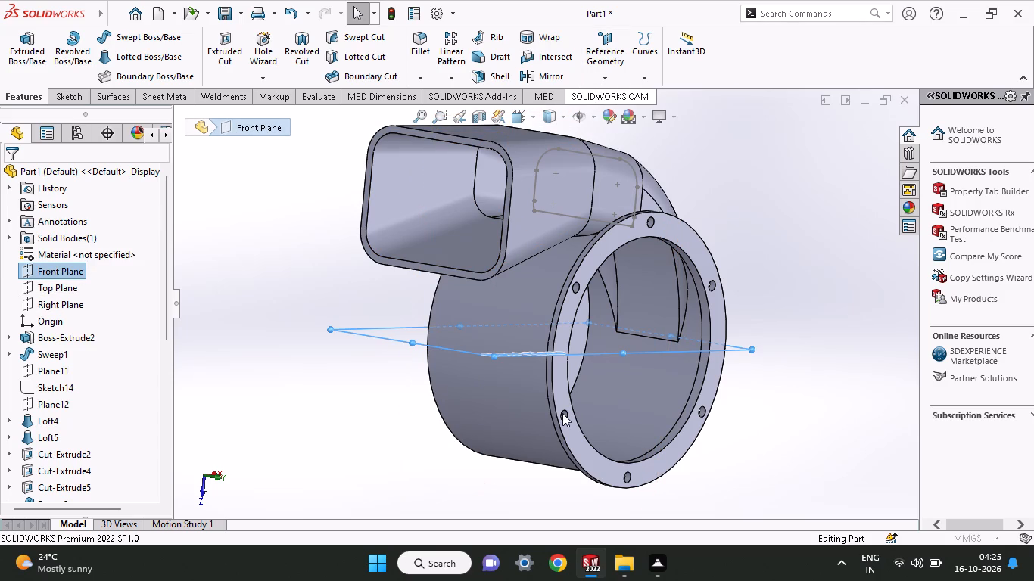
pyautogui.click(615, 67)
pyautogui.click(609, 68)
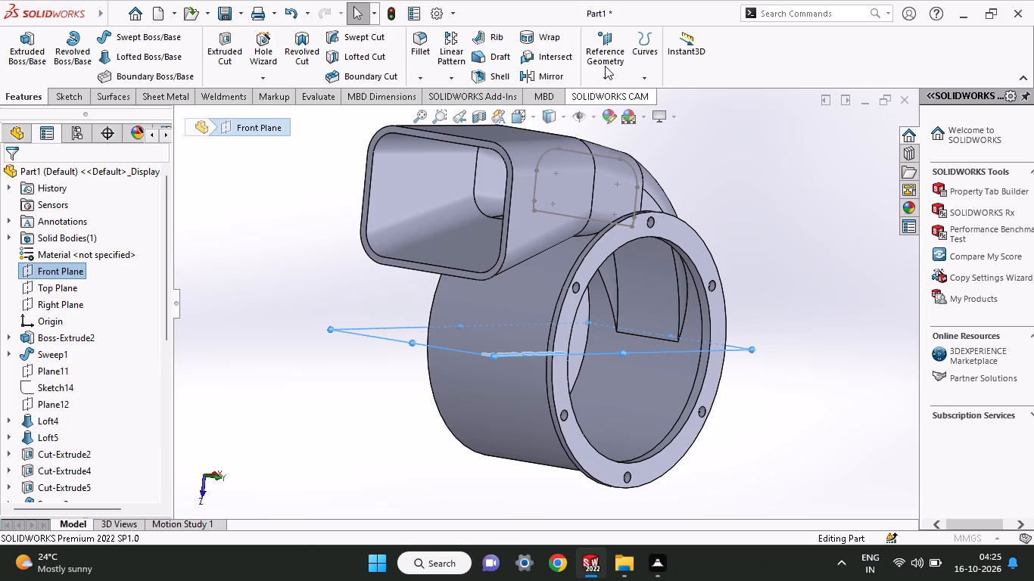
pyautogui.click(605, 66)
pyautogui.moveTo(231, 373); pyautogui.dragTo(216, 483, button='middle')
pyautogui.moveTo(863, 314); pyautogui.dragTo(843, 388, button='middle')
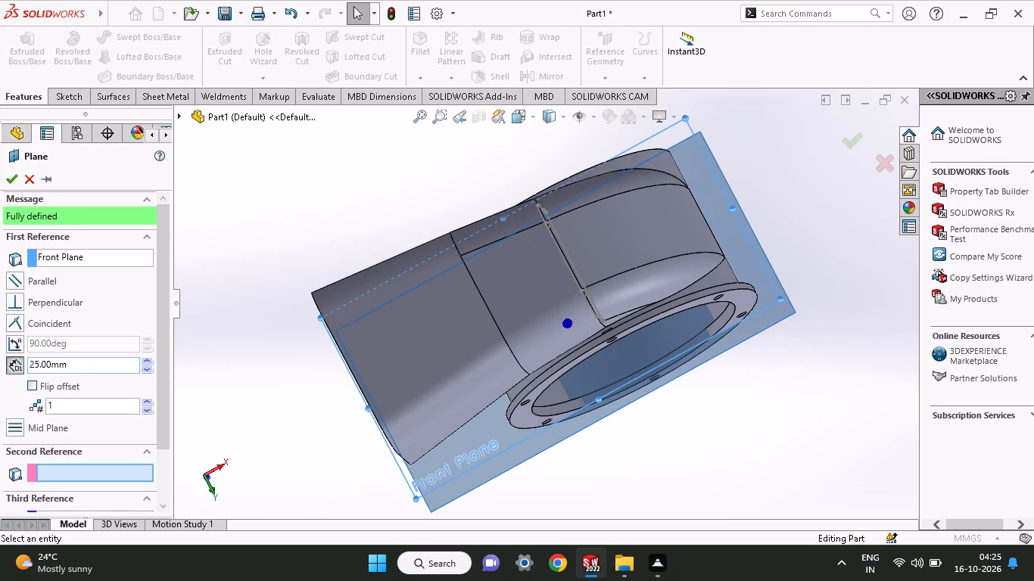
pyautogui.moveTo(246, 371); pyautogui.dragTo(265, 234, button='middle')
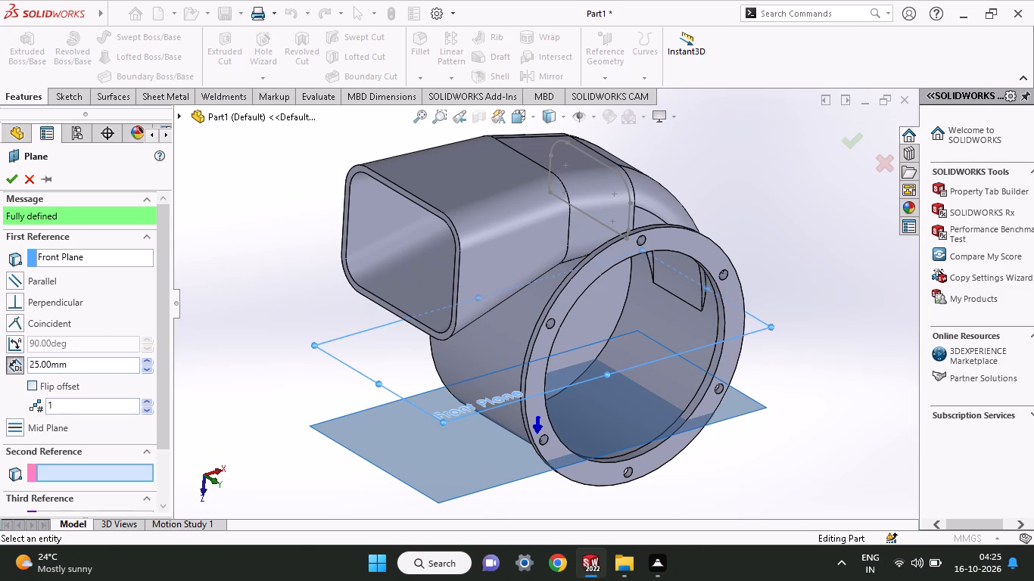
pyautogui.moveTo(76, 368); pyautogui.dragTo(0, 378)
pyautogui.write('28.5')
pyautogui.press('Return')
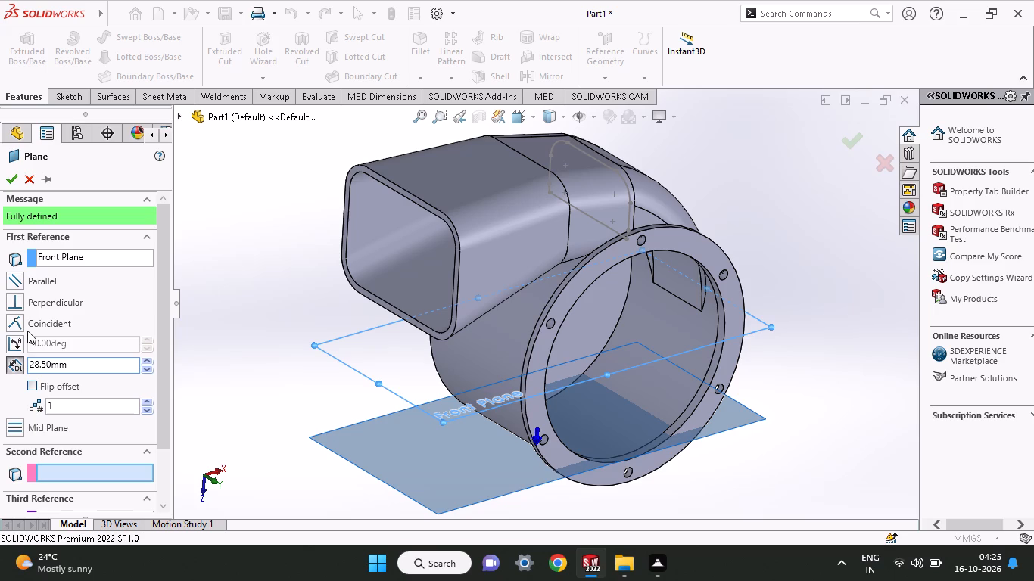
pyautogui.click(11, 183)
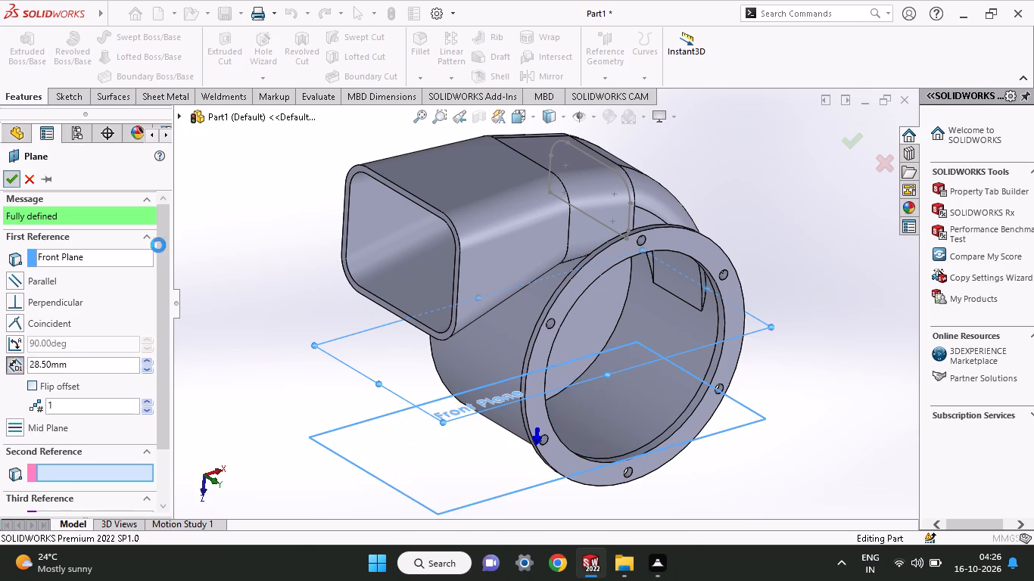
# Start a sketch on the new offset plane and draw a horizontal line about 47 mm long from the origin toward the duct.
pyautogui.moveTo(833, 354); pyautogui.dragTo(791, 402, button='middle')
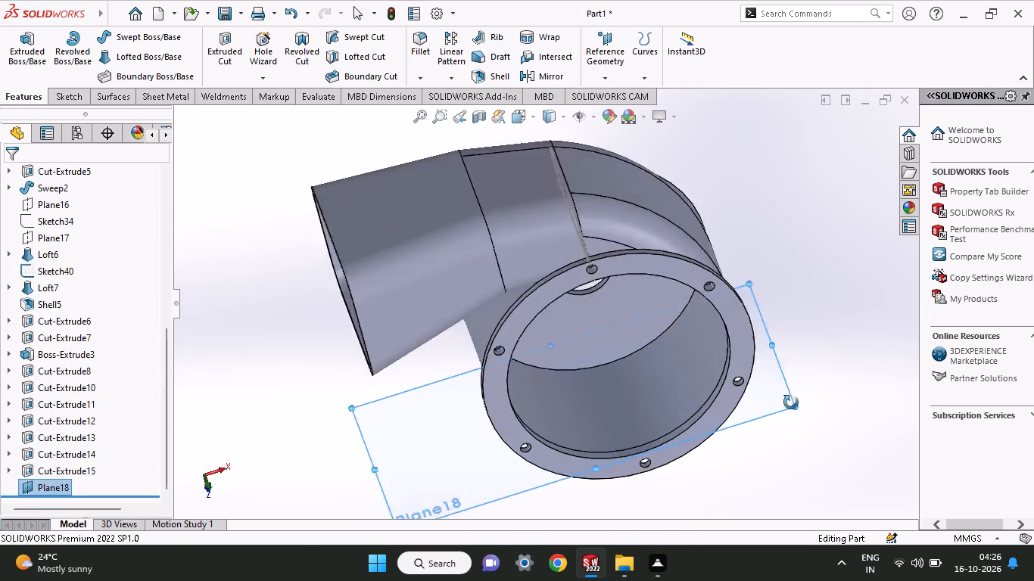
pyautogui.moveTo(791, 402); pyautogui.dragTo(806, 472, button='middle')
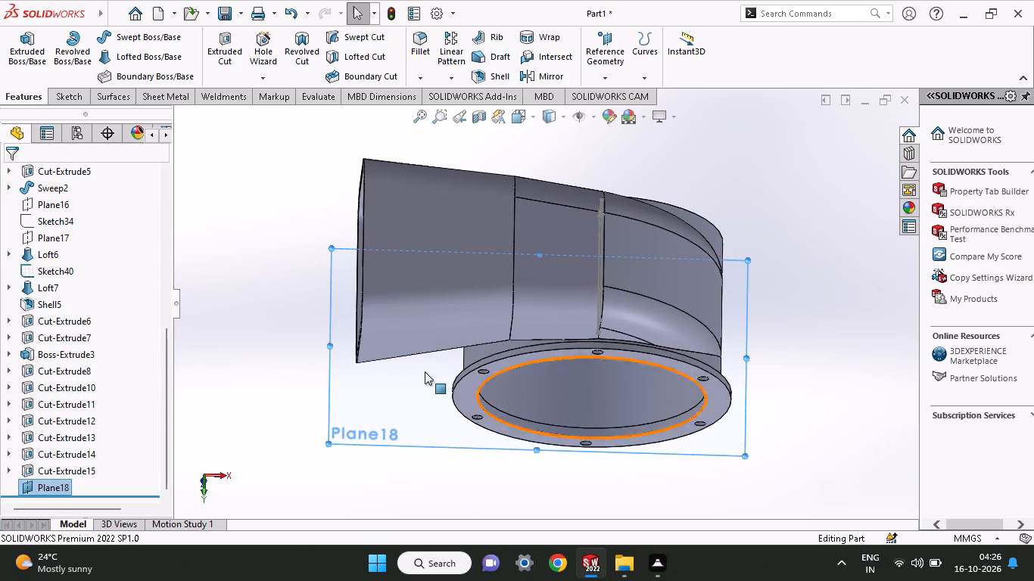
pyautogui.click(336, 377)
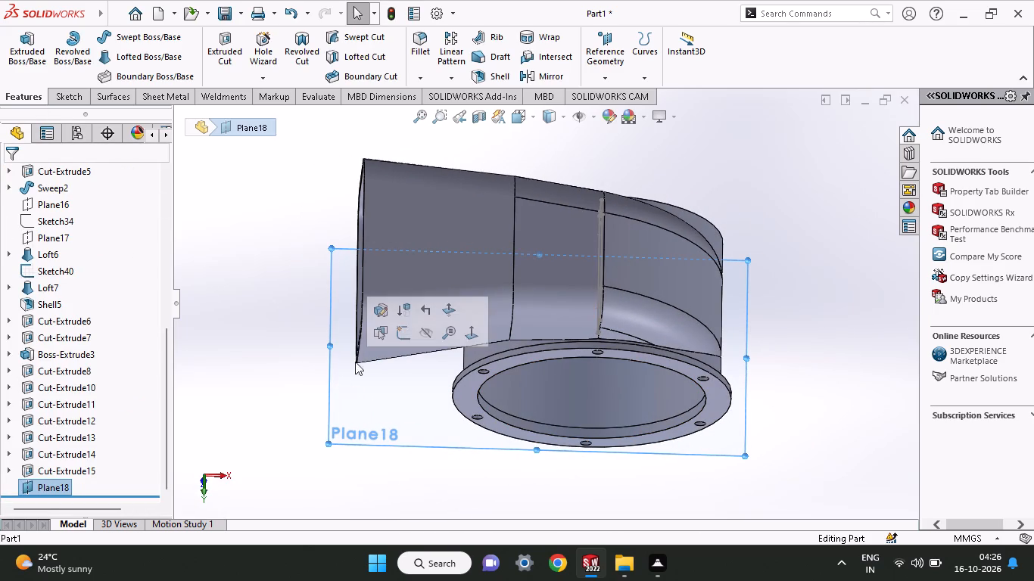
pyautogui.click(400, 340)
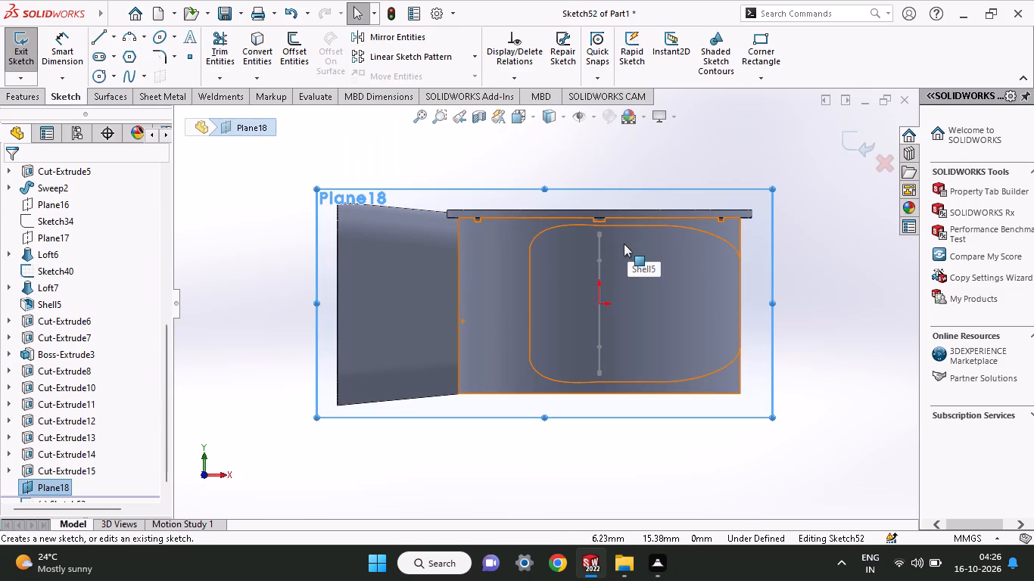
pyautogui.click(101, 39)
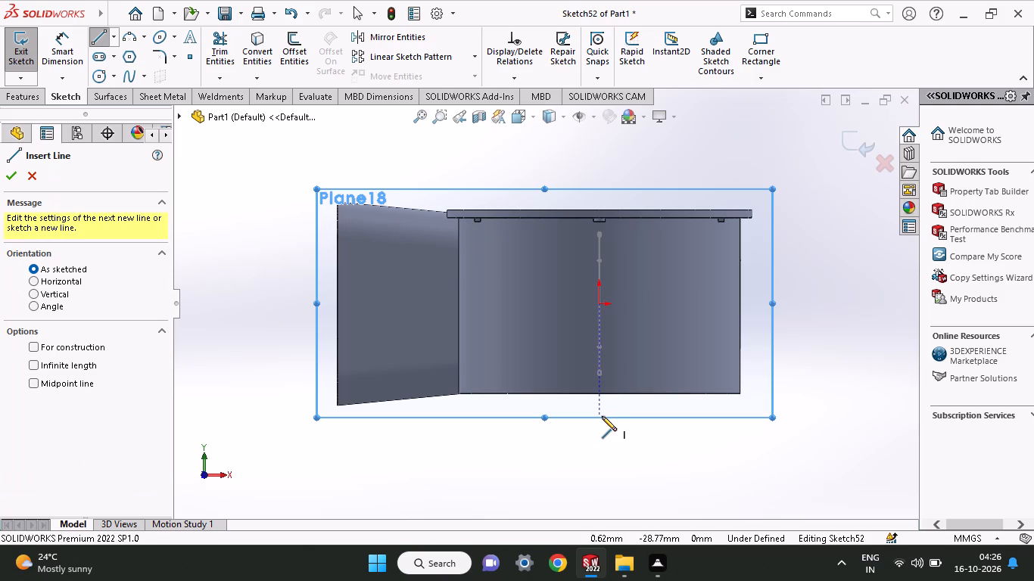
pyautogui.click(600, 302)
pyautogui.click(414, 303)
pyautogui.rightClick(419, 262)
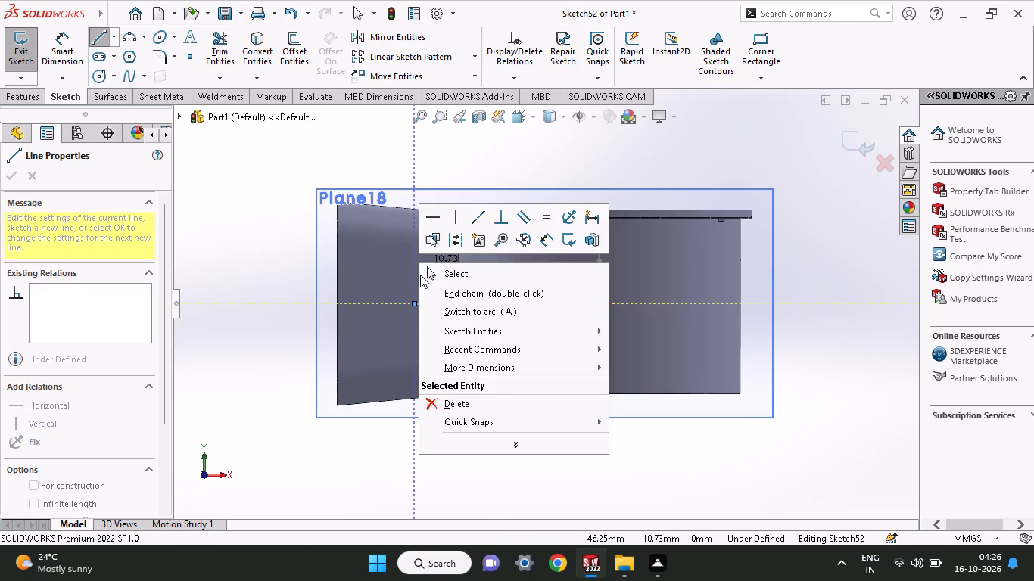
pyautogui.click(422, 276)
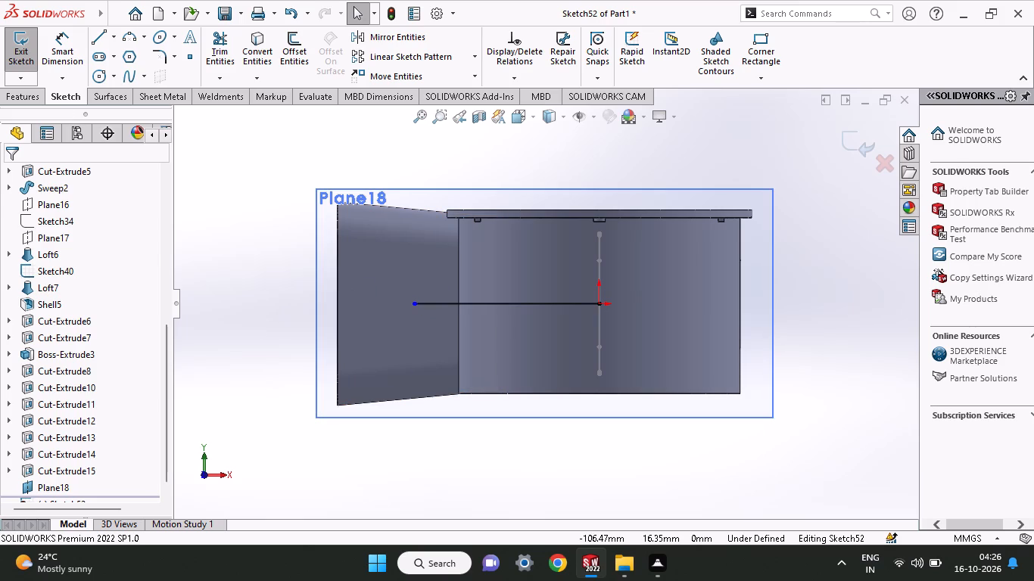
# Draw two vertical lines along the housing's duct-side edge, about 14 mm up from the horizontal line and about 24 mm back down.
pyautogui.click(95, 41)
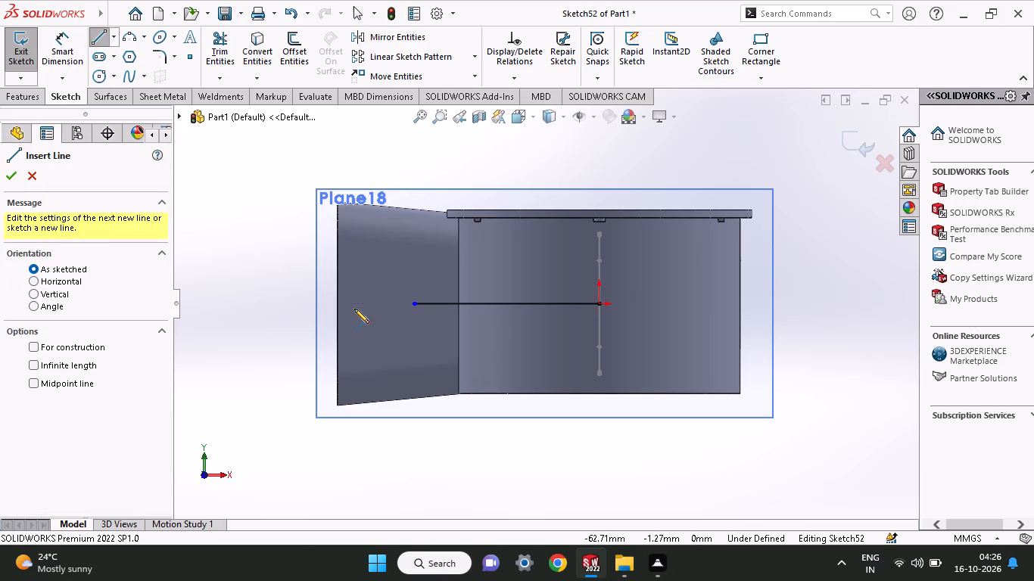
pyautogui.click(458, 302)
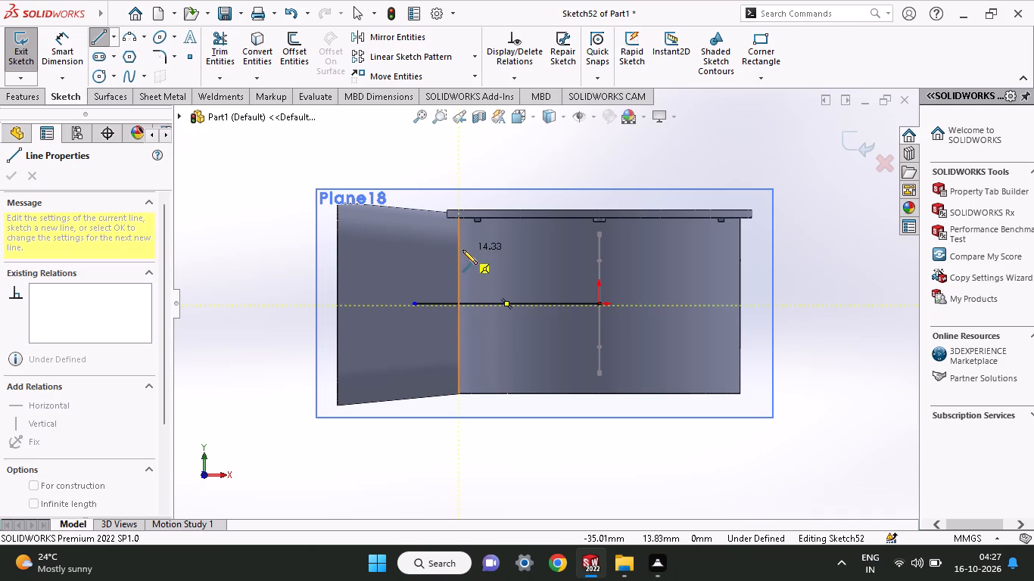
pyautogui.click(462, 250)
pyautogui.click(456, 343)
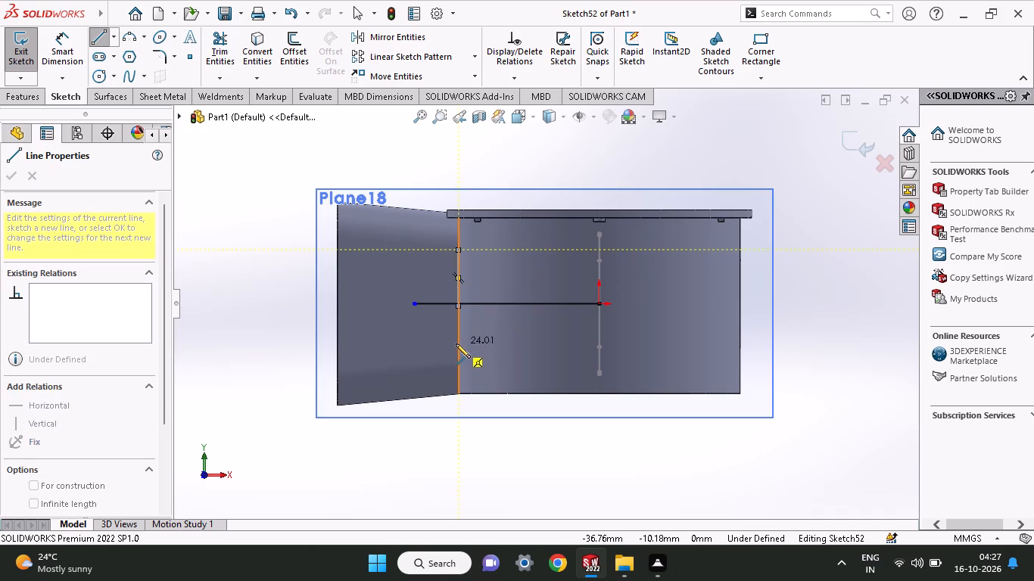
pyautogui.rightClick(369, 347)
pyautogui.click(381, 350)
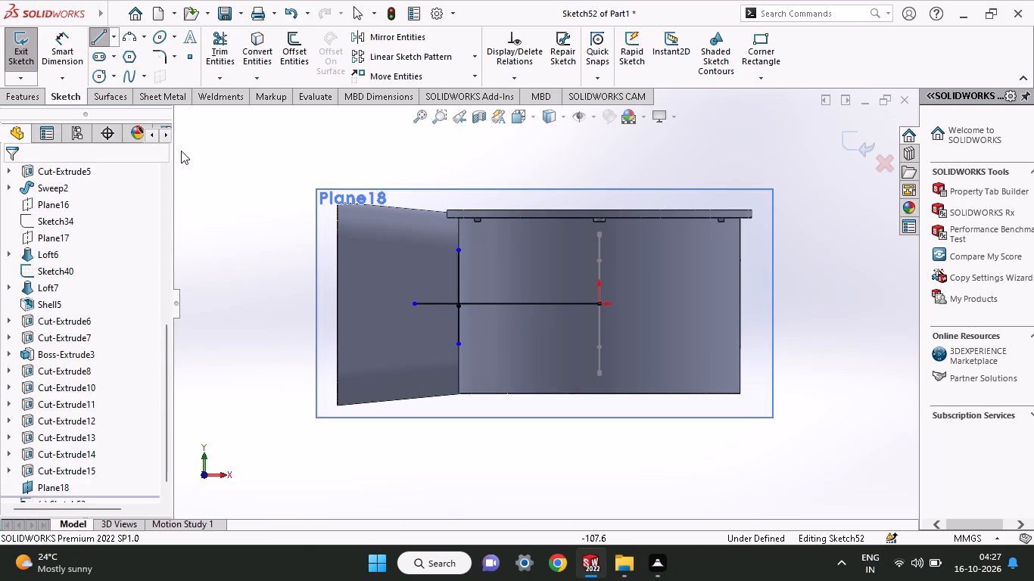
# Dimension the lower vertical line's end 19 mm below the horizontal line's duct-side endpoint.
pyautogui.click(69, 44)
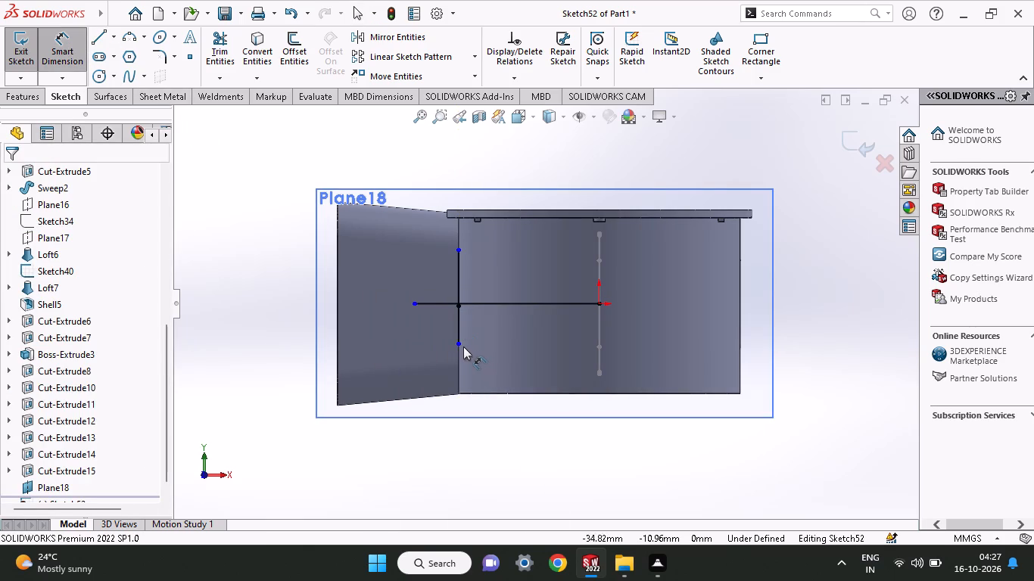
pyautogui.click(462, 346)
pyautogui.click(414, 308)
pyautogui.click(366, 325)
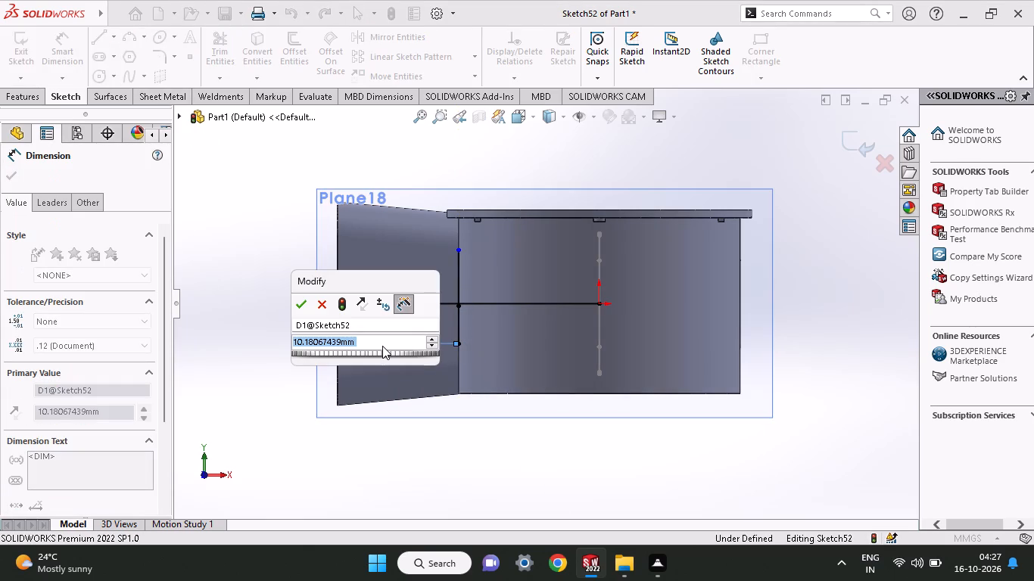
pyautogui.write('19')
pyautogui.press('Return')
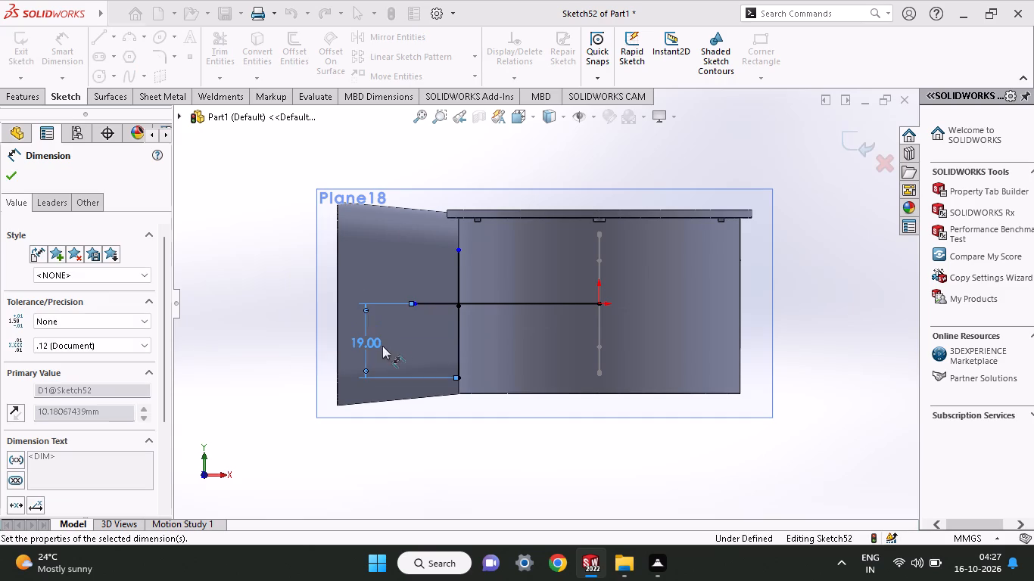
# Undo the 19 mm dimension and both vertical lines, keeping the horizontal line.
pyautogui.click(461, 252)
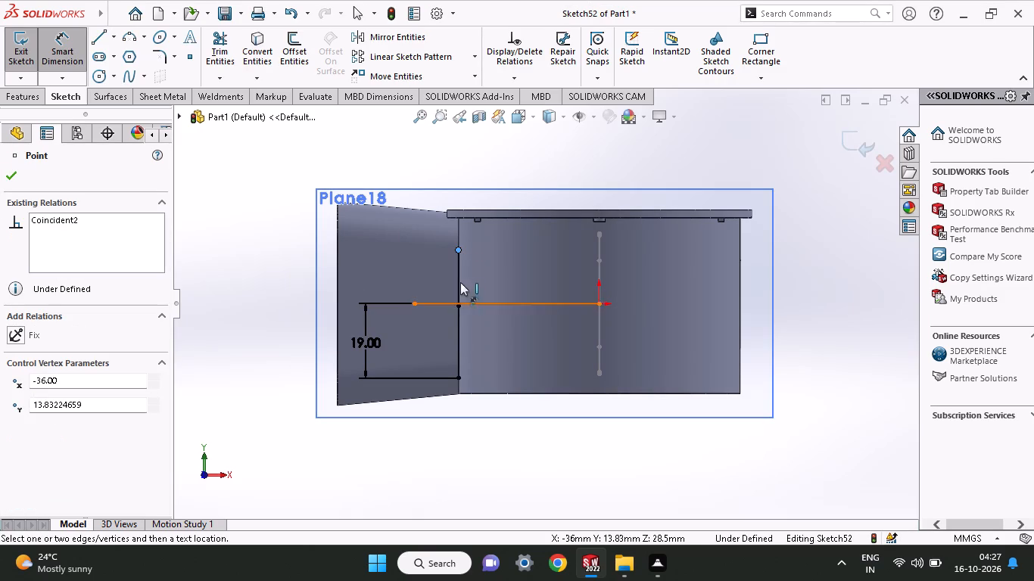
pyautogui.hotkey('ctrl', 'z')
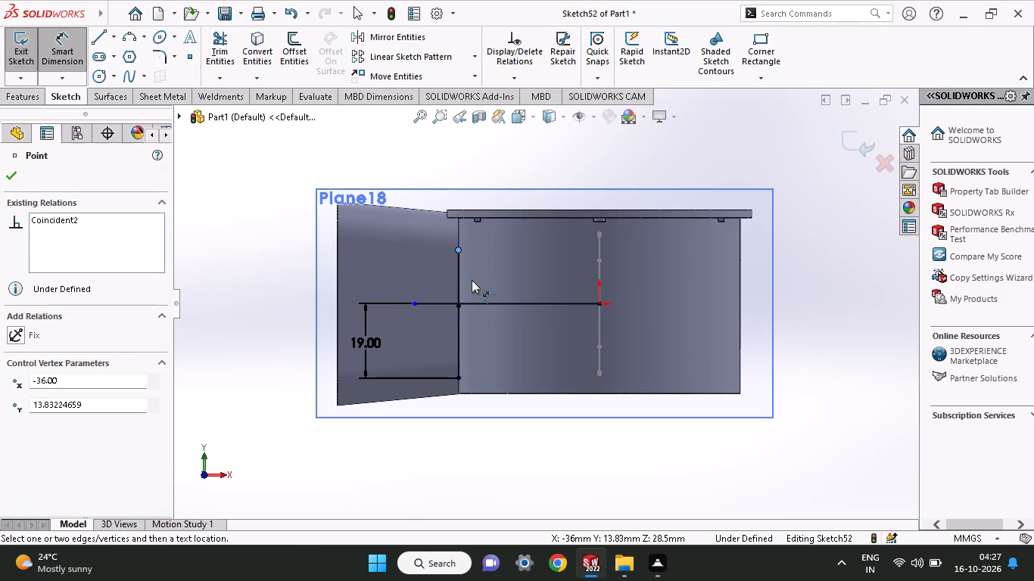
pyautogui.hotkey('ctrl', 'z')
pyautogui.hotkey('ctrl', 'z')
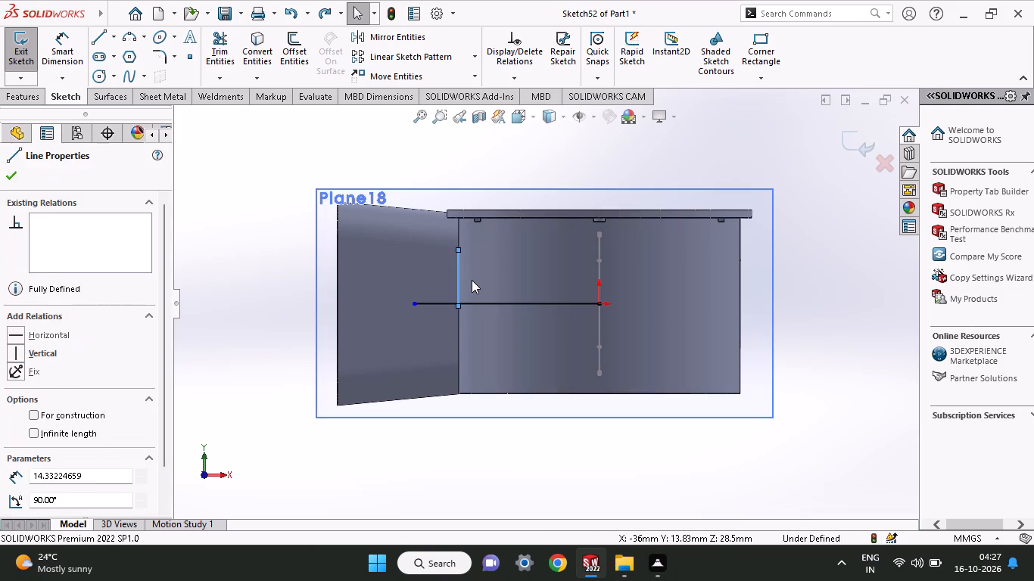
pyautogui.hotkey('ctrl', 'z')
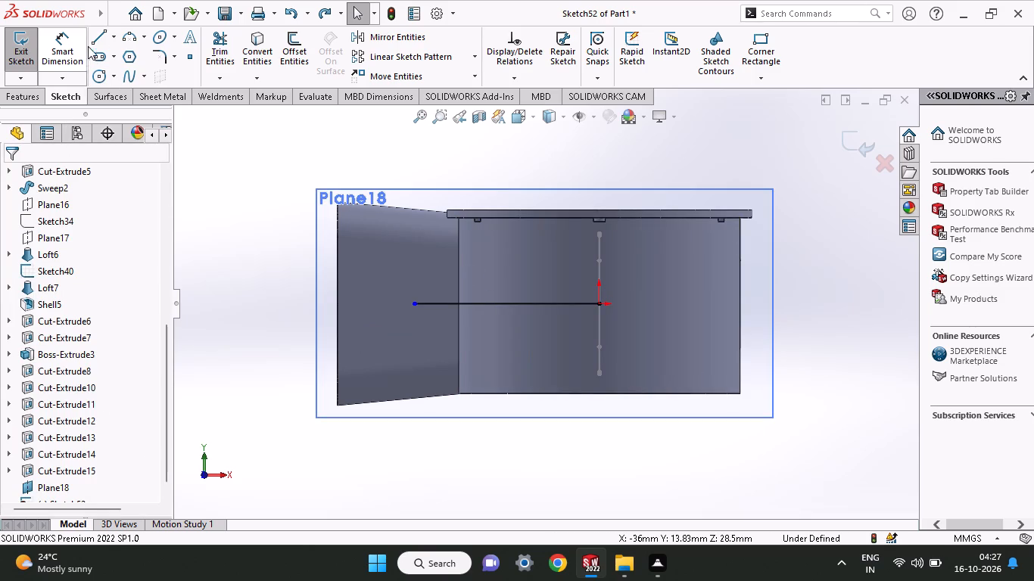
# Draw a vertical line about 11 mm up from the horizontal line along the housing's duct-side edge, and another about 21 mm back down.
pyautogui.click(98, 39)
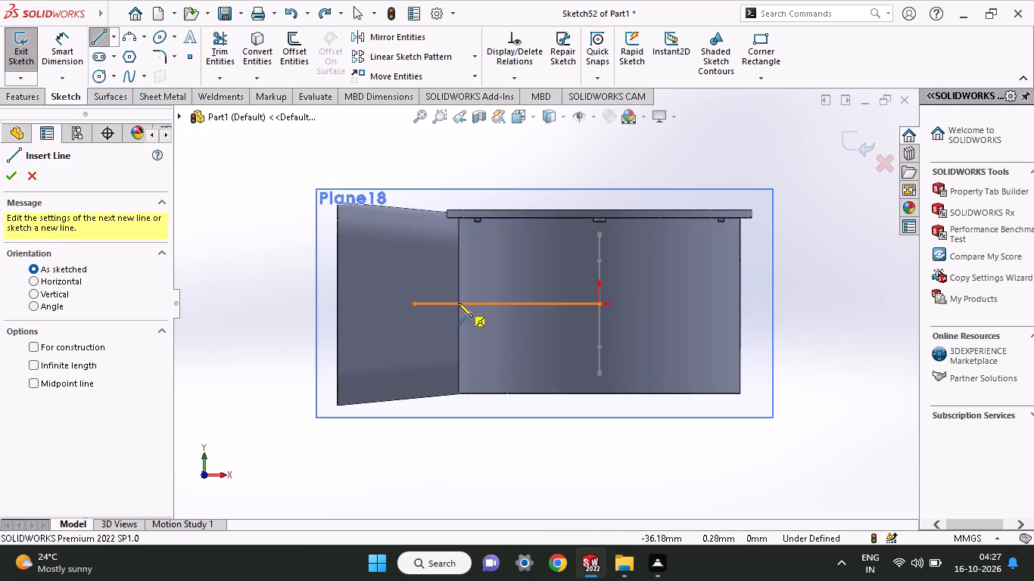
pyautogui.click(458, 303)
pyautogui.click(458, 260)
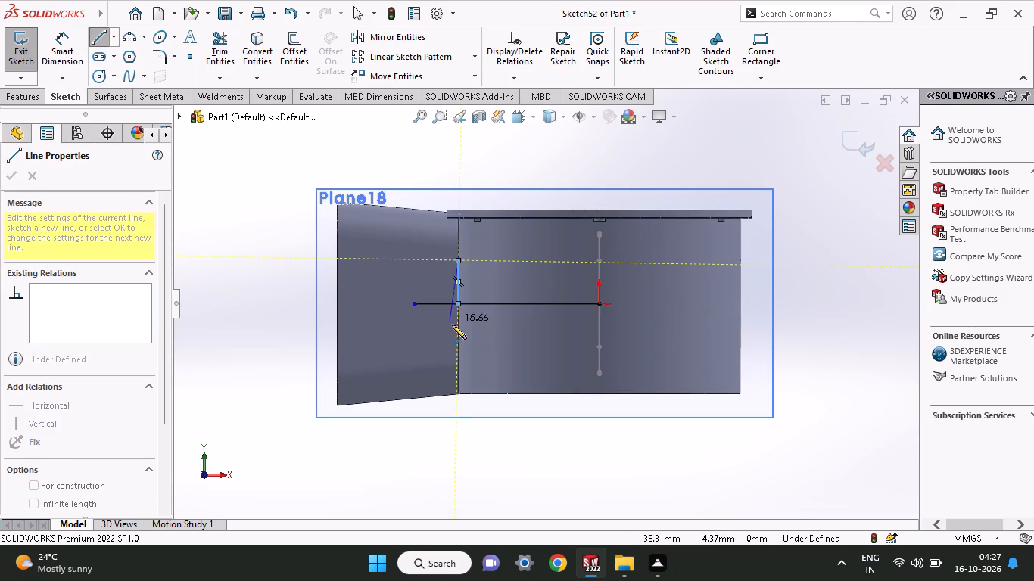
pyautogui.click(457, 342)
pyautogui.rightClick(391, 353)
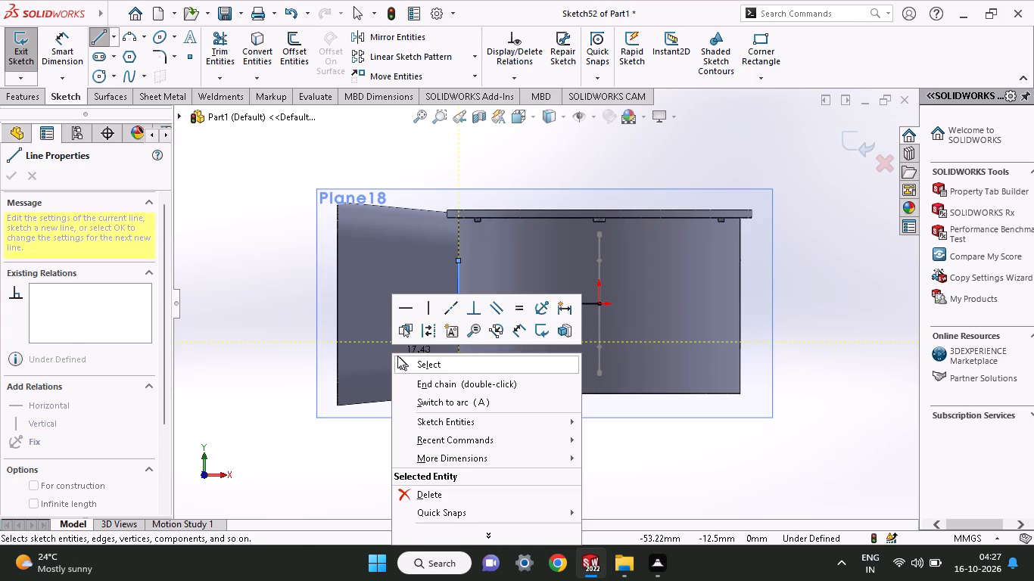
pyautogui.click(407, 367)
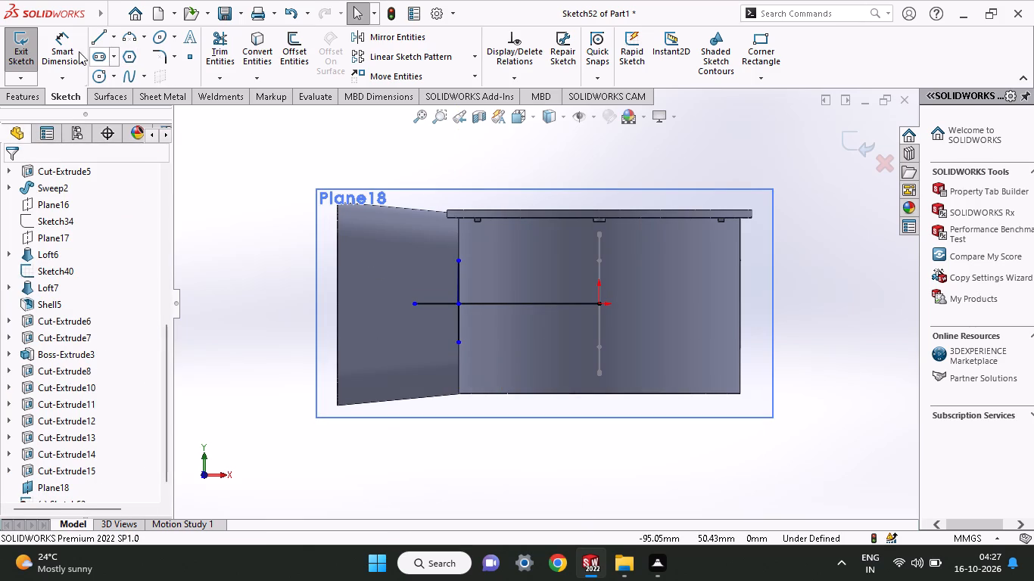
# Dimension the upper and lower ends of the vertical lines 19 mm each from the horizontal line's duct-side endpoint.
pyautogui.click(71, 51)
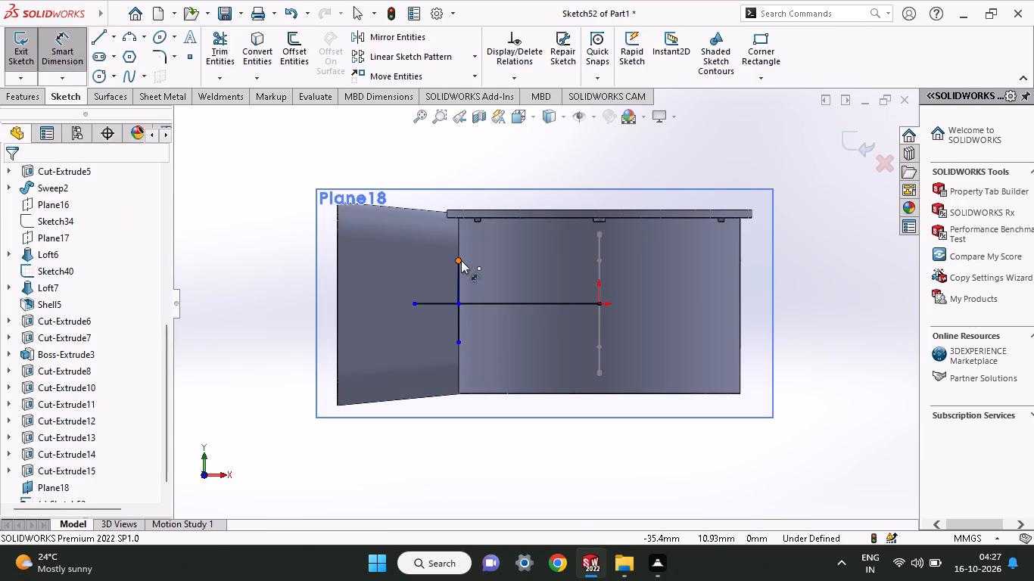
pyautogui.click(461, 260)
pyautogui.click(412, 306)
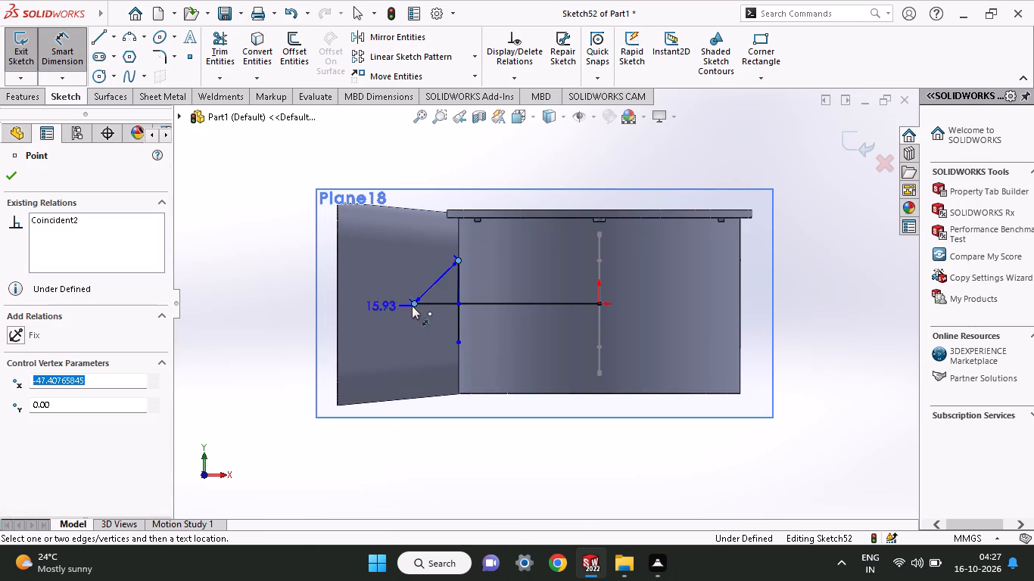
pyautogui.click(390, 281)
pyautogui.write('19')
pyautogui.press('Return')
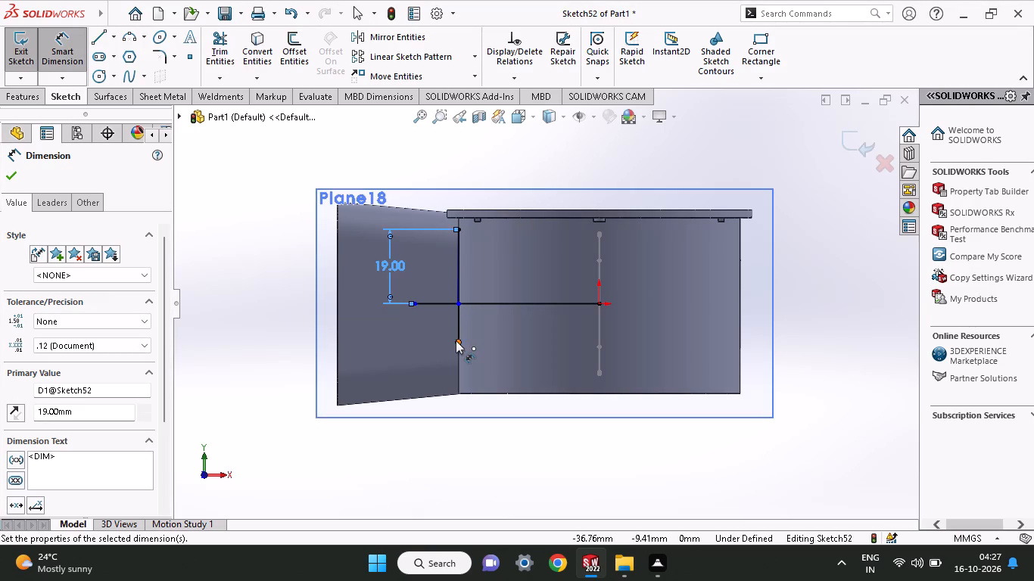
pyautogui.click(457, 340)
pyautogui.click(416, 308)
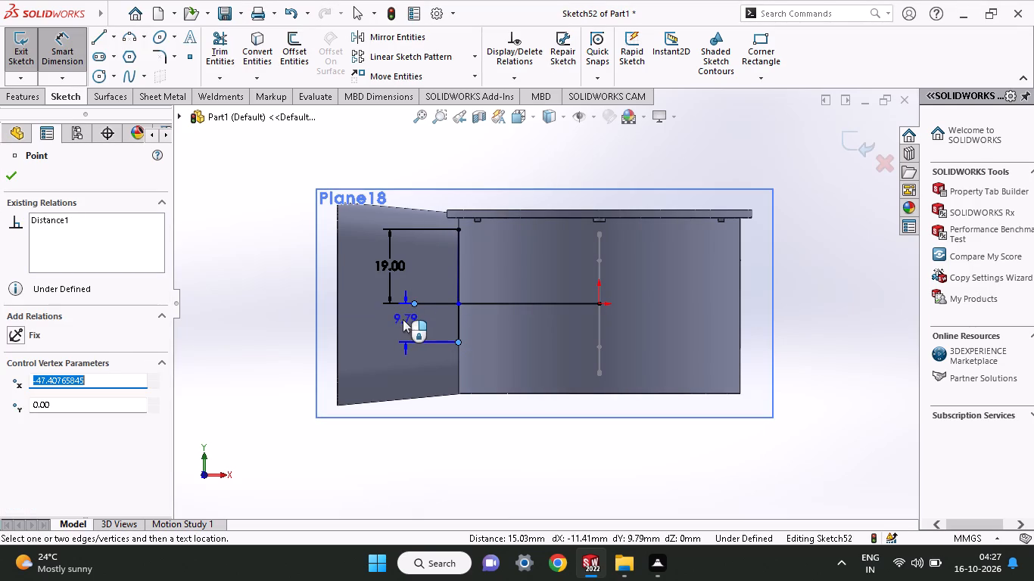
pyautogui.click(390, 322)
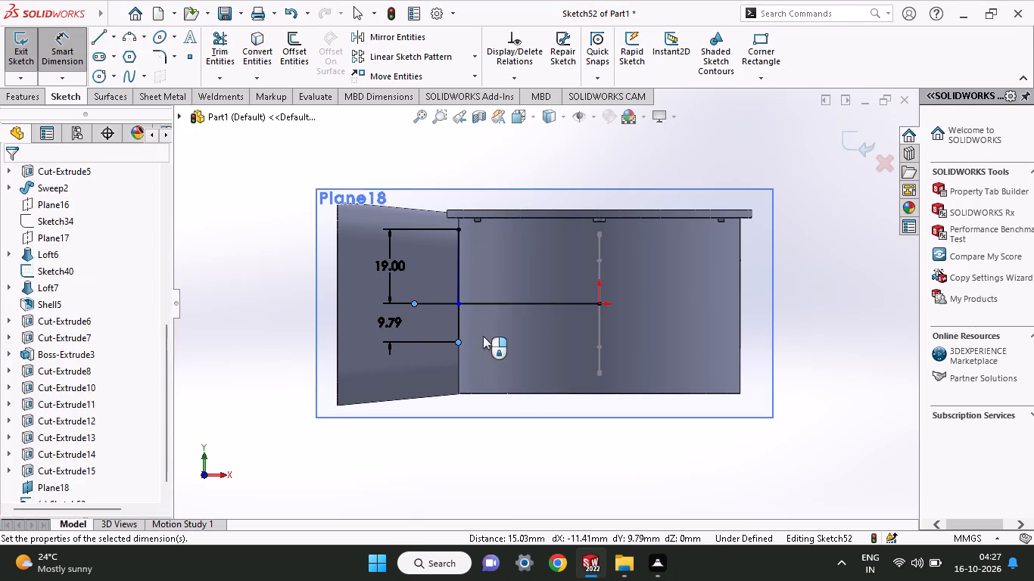
pyautogui.press('1')
pyautogui.press('9')
pyautogui.press('Return')
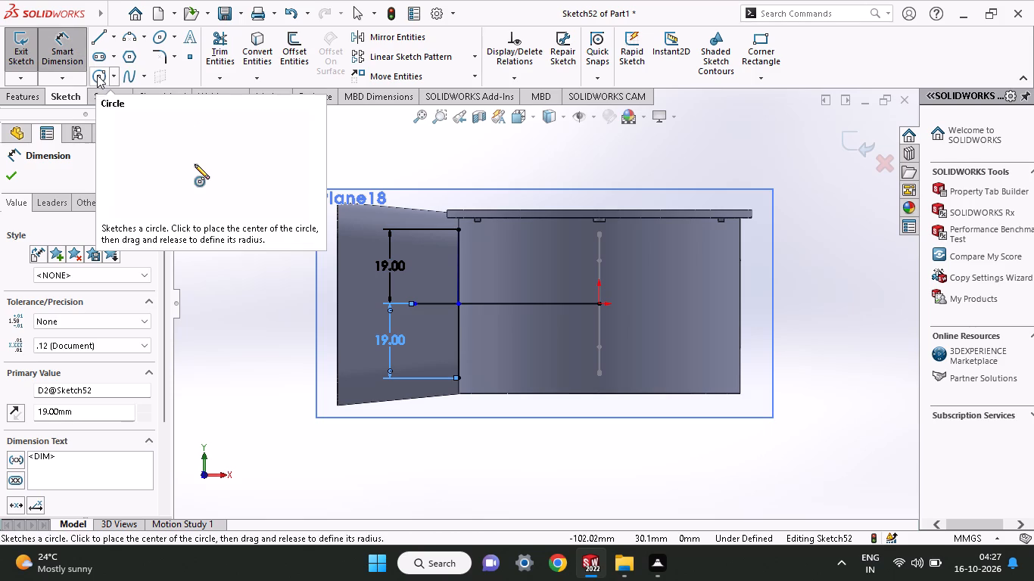
# Close the profile with three lines into a rectangle about 12 mm wide and 38 mm high, extending toward the origin.
pyautogui.click(100, 77)
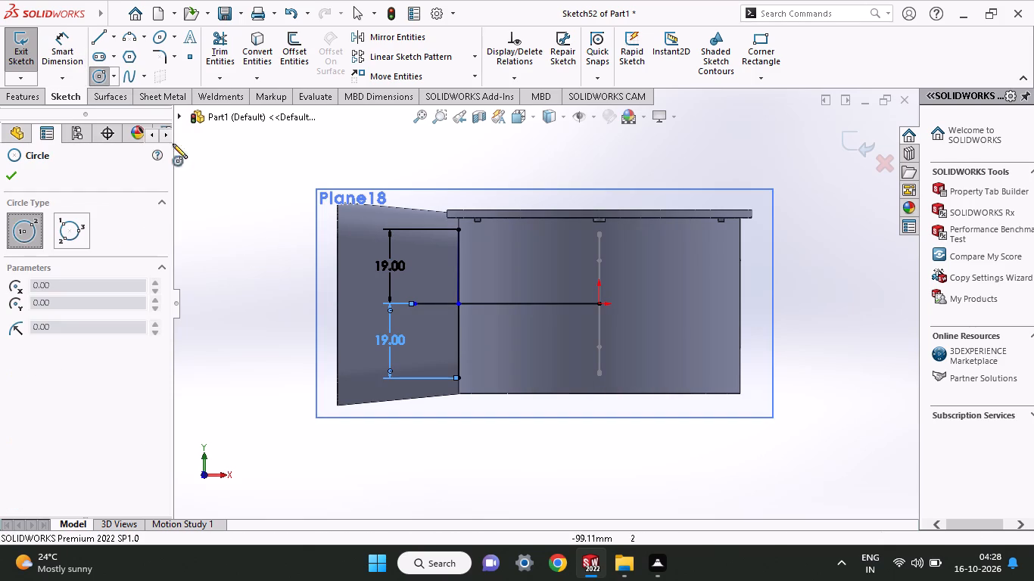
pyautogui.click(95, 35)
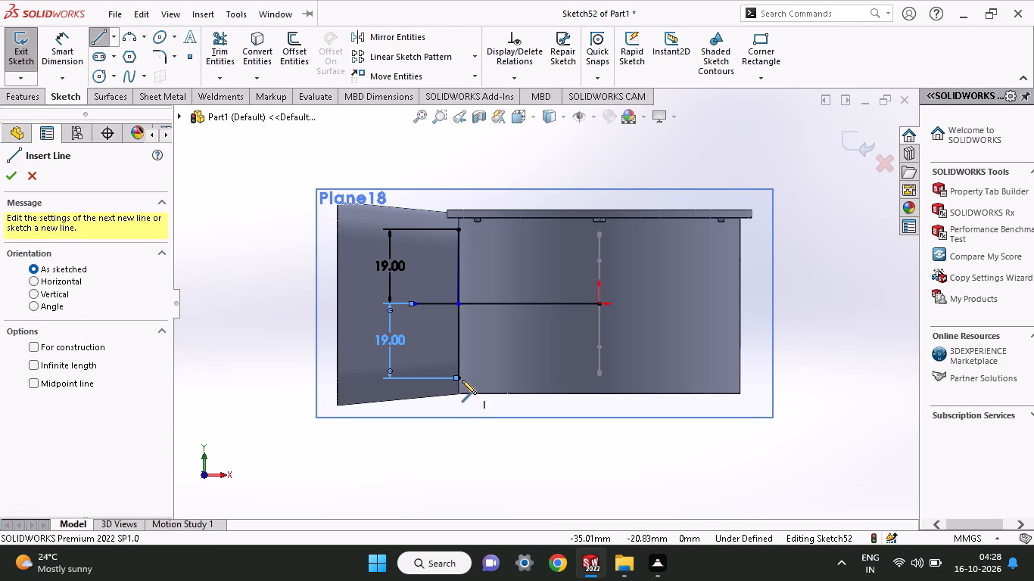
pyautogui.click(461, 380)
pyautogui.click(505, 381)
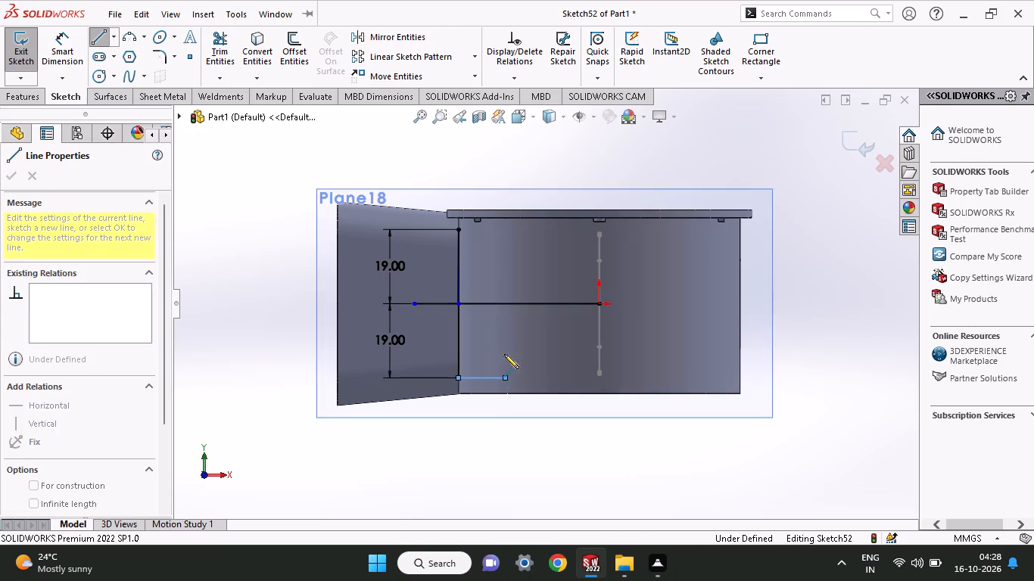
pyautogui.click(506, 228)
pyautogui.click(455, 228)
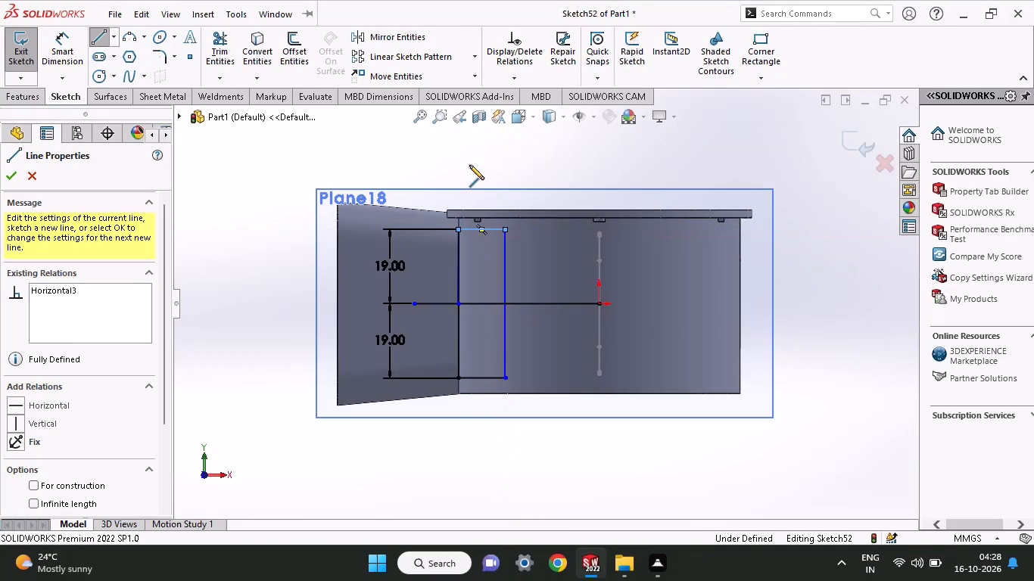
pyautogui.rightClick(469, 164)
pyautogui.click(487, 173)
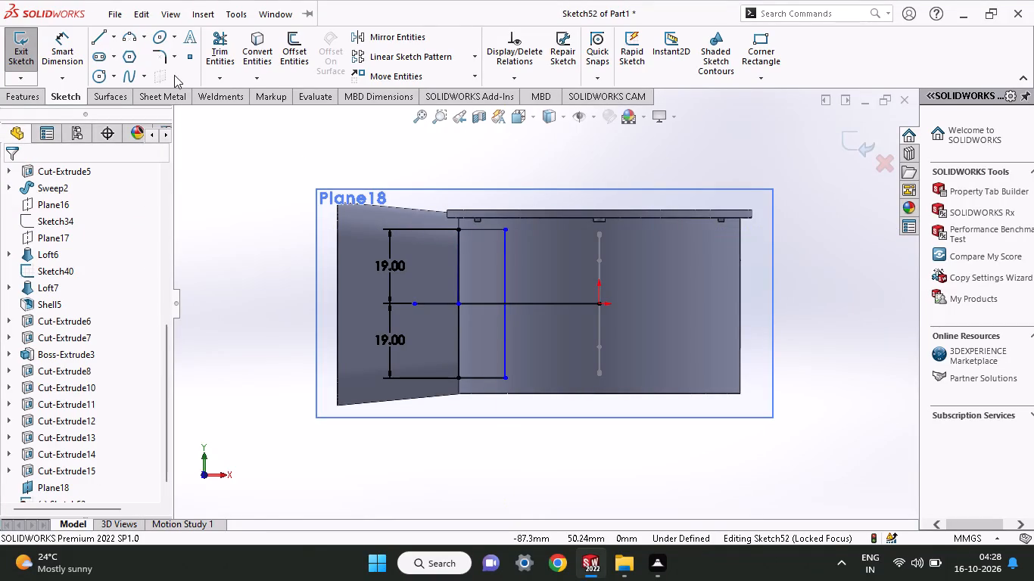
# Apply 4 mm sketch fillets to the rectangle's upper and lower duct-side corners.
pyautogui.click(158, 52)
pyautogui.click(461, 251)
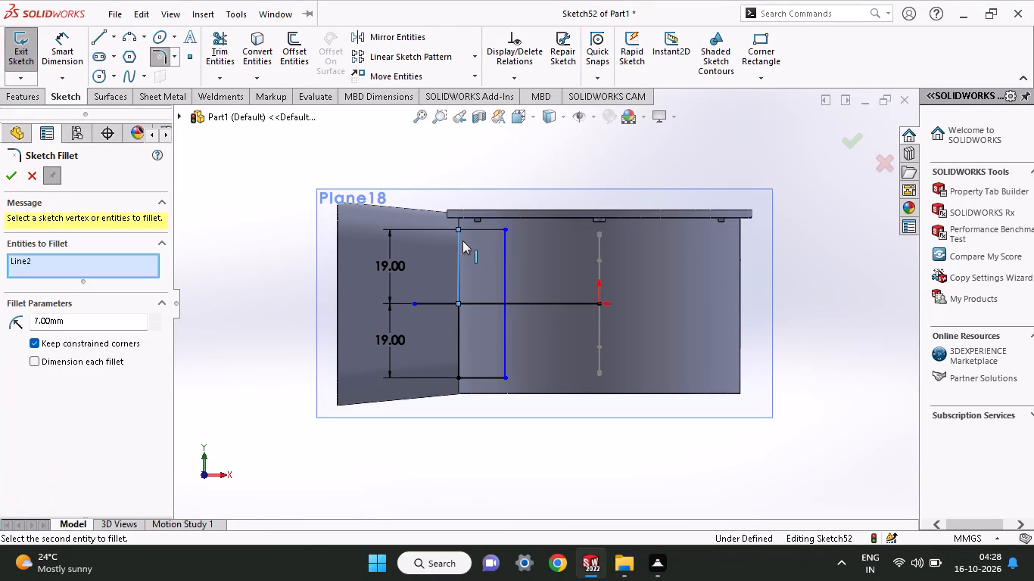
pyautogui.click(468, 233)
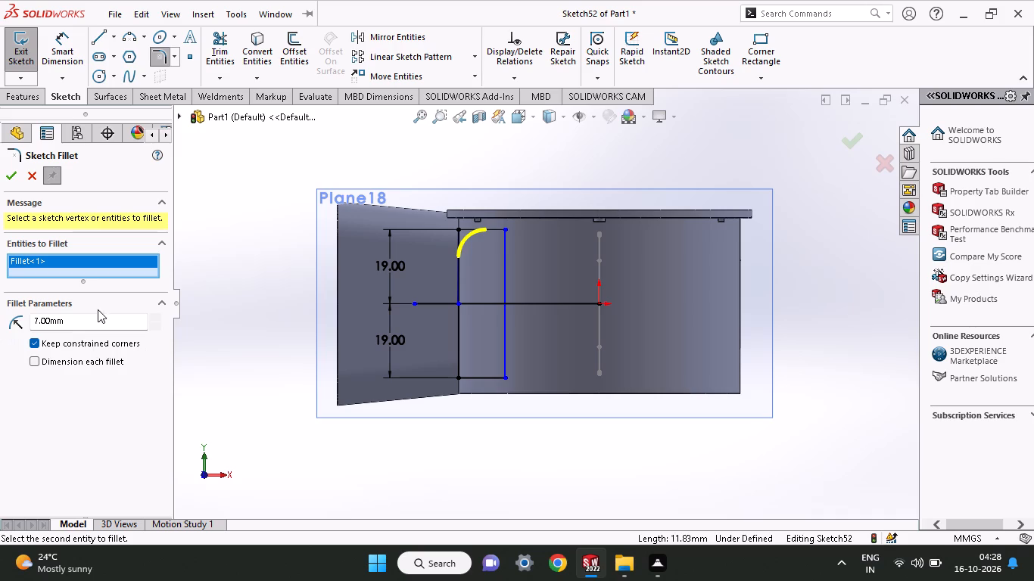
pyautogui.moveTo(85, 318); pyautogui.dragTo(0, 333)
pyautogui.press('4')
pyautogui.press('Return')
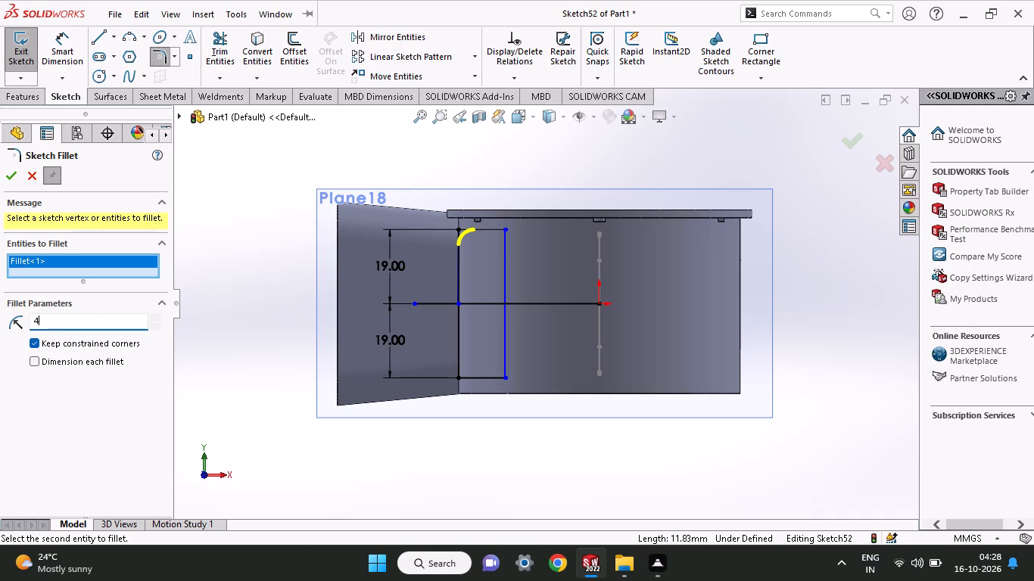
pyautogui.click(464, 377)
pyautogui.click(458, 367)
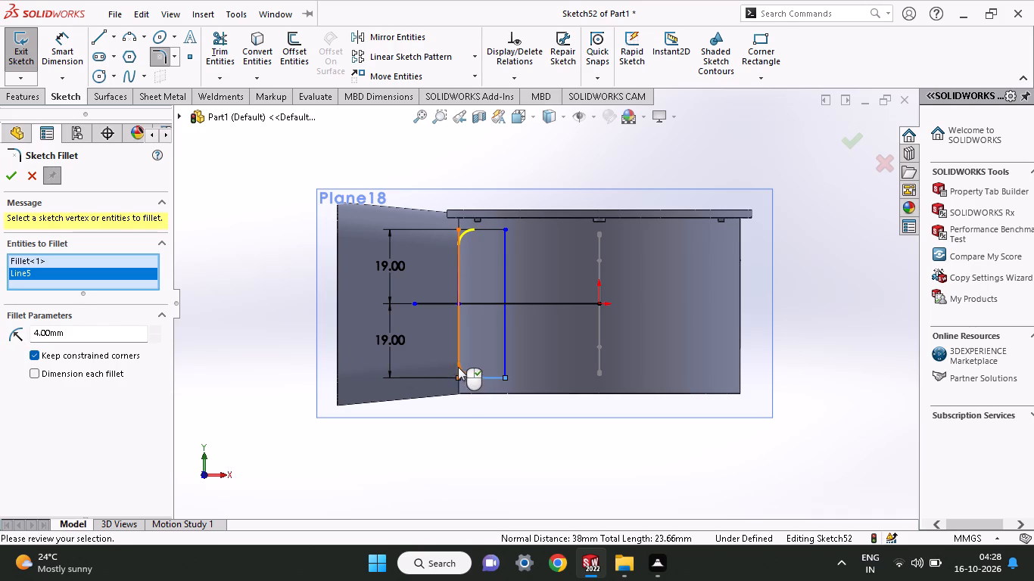
pyautogui.click(11, 176)
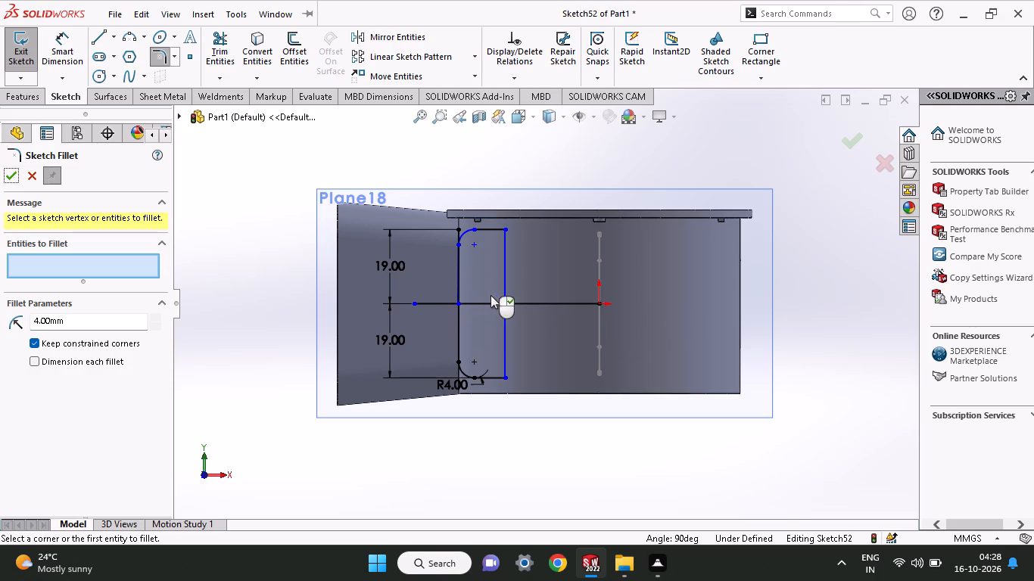
# Trim away the part of the horizontal line that sticks out past the rectangle toward the duct.
pyautogui.moveTo(512, 287); pyautogui.dragTo(528, 330, button='middle')
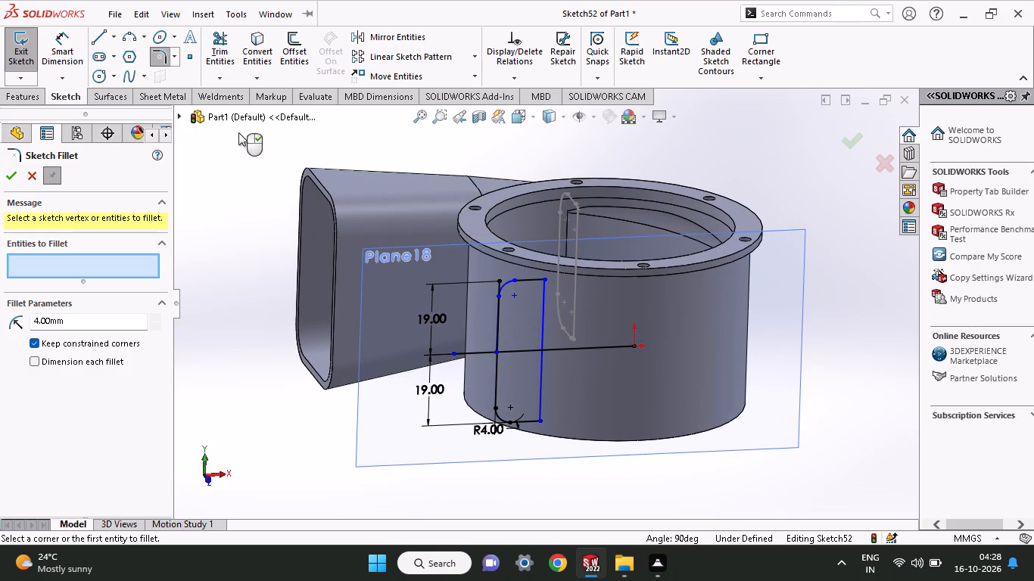
pyautogui.click(224, 51)
pyautogui.moveTo(464, 318); pyautogui.dragTo(473, 340)
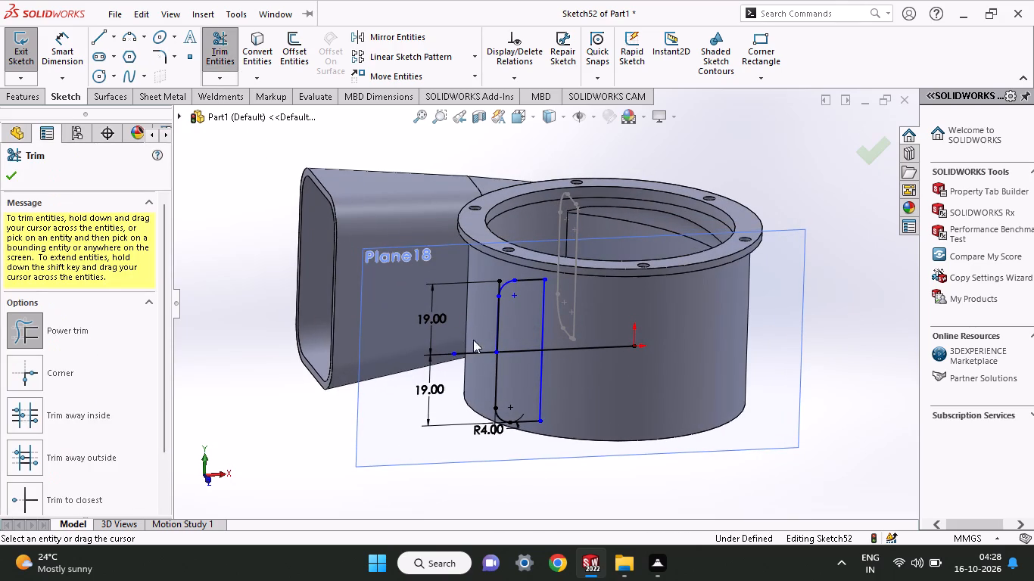
pyautogui.moveTo(473, 340); pyautogui.dragTo(479, 381)
pyautogui.click(487, 290)
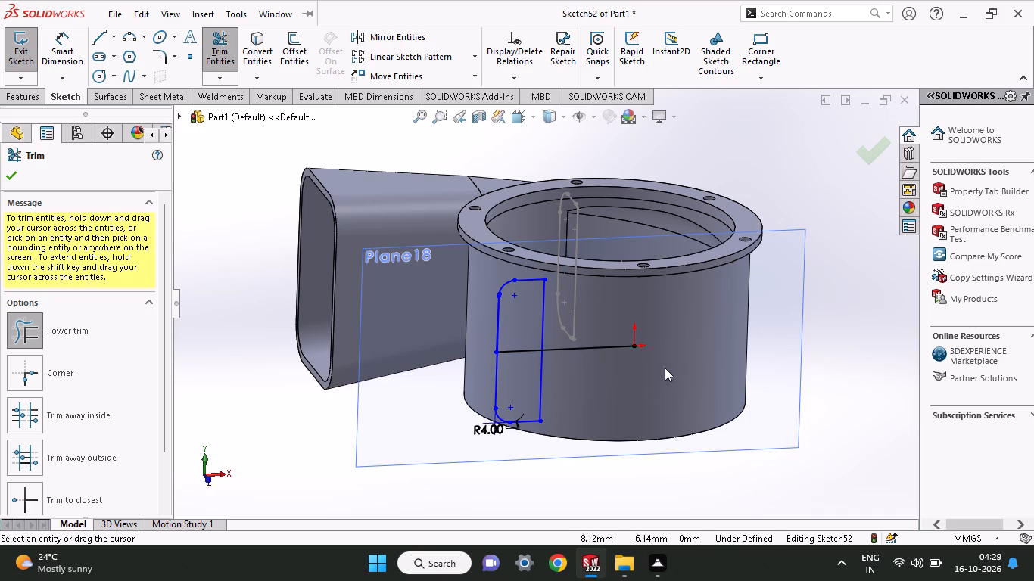
# Draw a horizontal line from the origin across the housing, away from the duct.
pyautogui.moveTo(688, 358); pyautogui.dragTo(660, 361, button='middle')
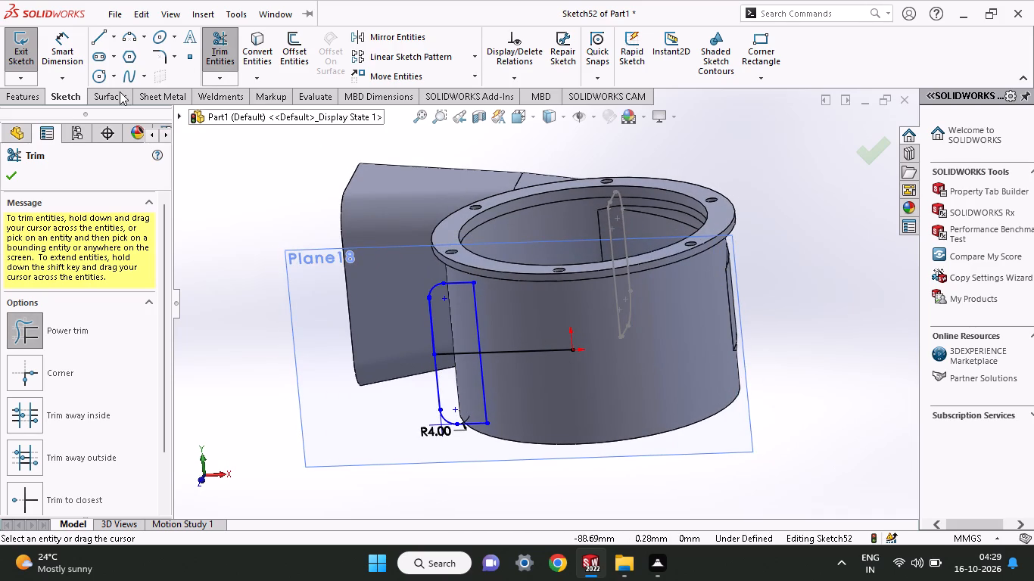
pyautogui.click(106, 38)
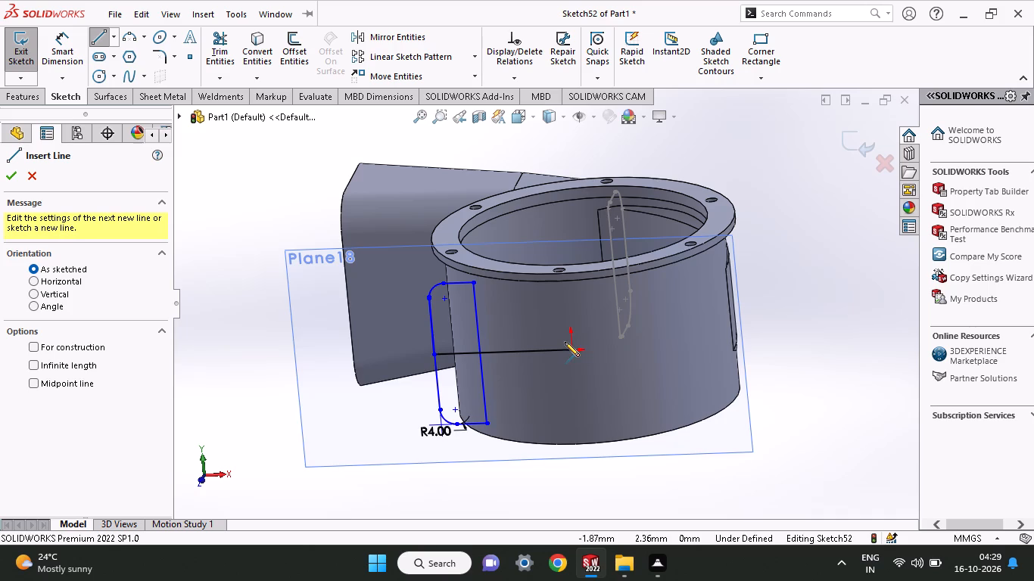
pyautogui.click(575, 350)
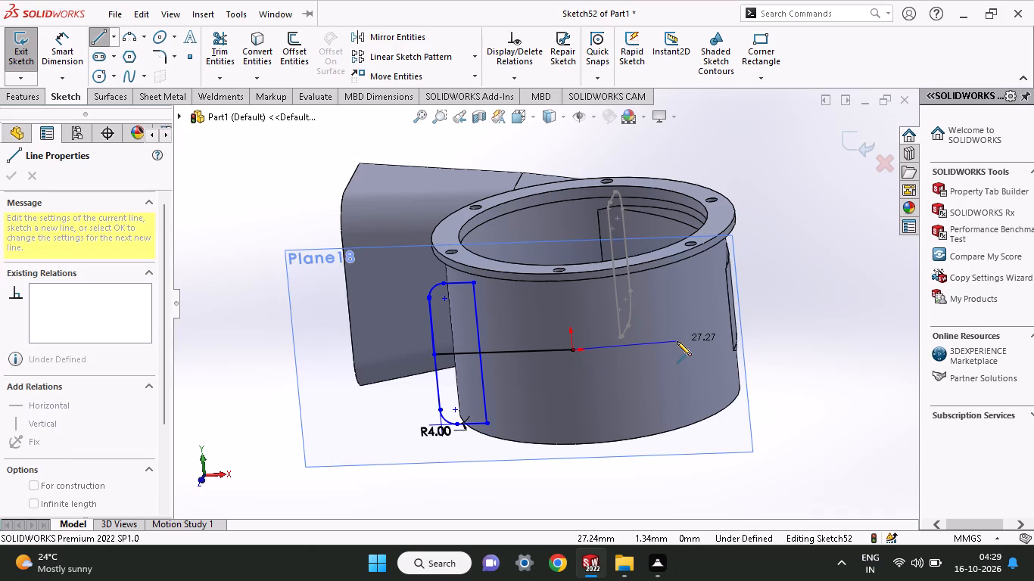
pyautogui.click(695, 343)
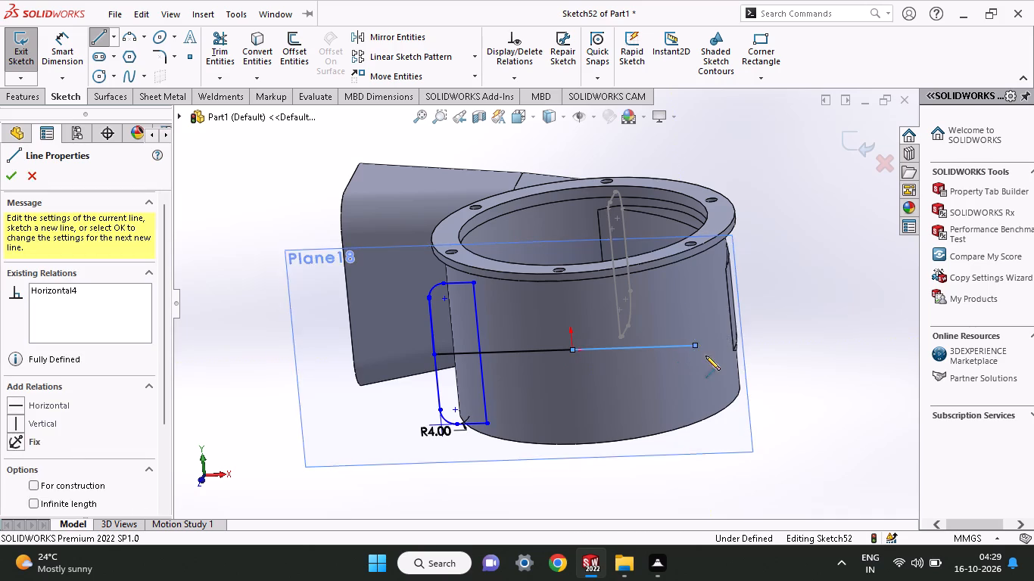
pyautogui.rightClick(790, 303)
pyautogui.click(818, 319)
pyautogui.moveTo(791, 347); pyautogui.dragTo(804, 340, button='middle')
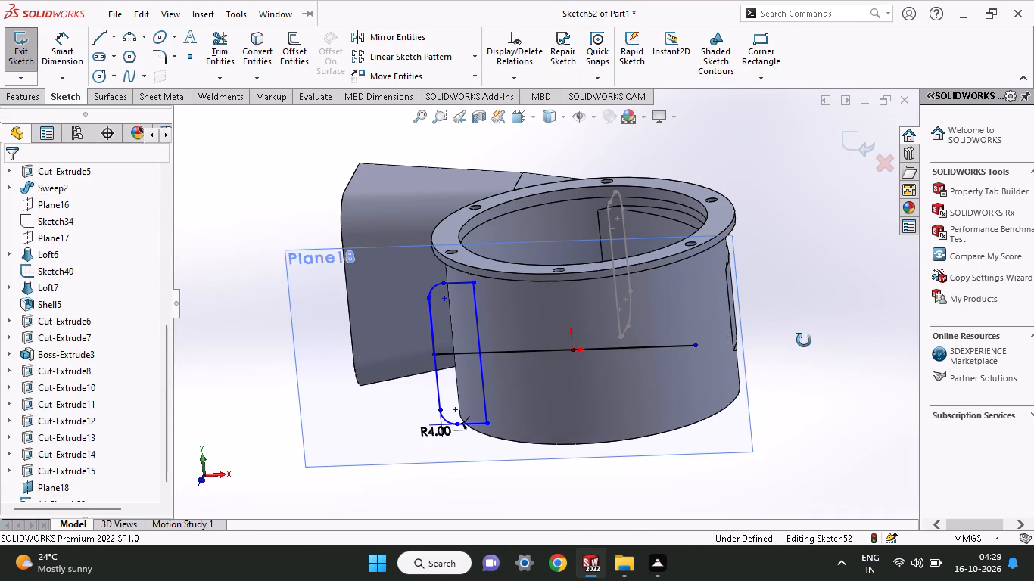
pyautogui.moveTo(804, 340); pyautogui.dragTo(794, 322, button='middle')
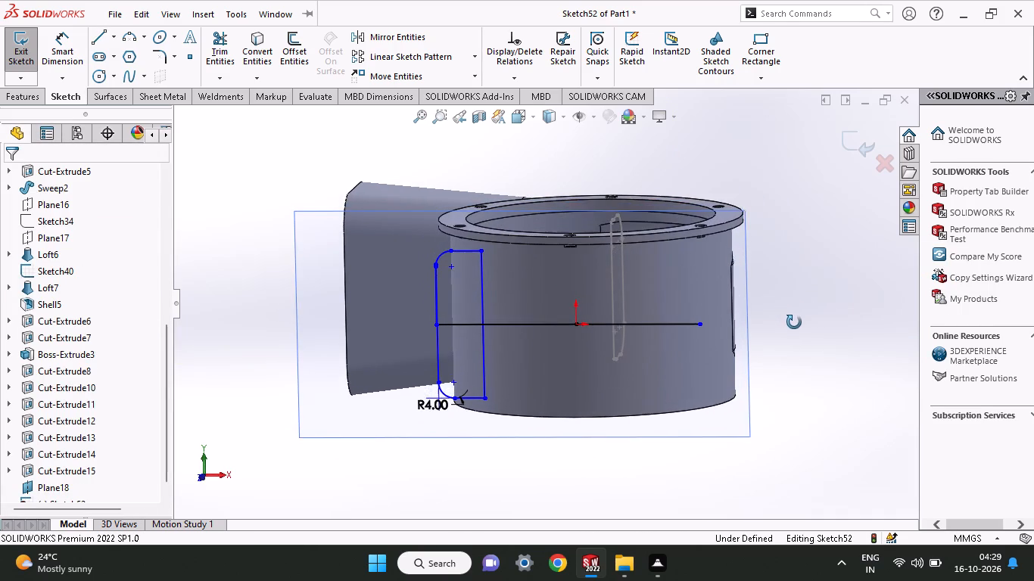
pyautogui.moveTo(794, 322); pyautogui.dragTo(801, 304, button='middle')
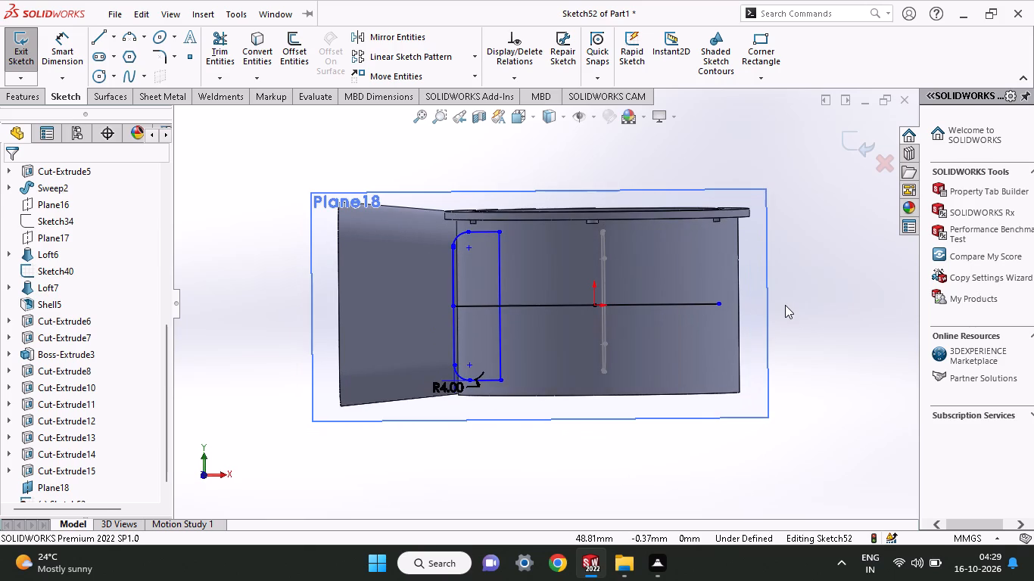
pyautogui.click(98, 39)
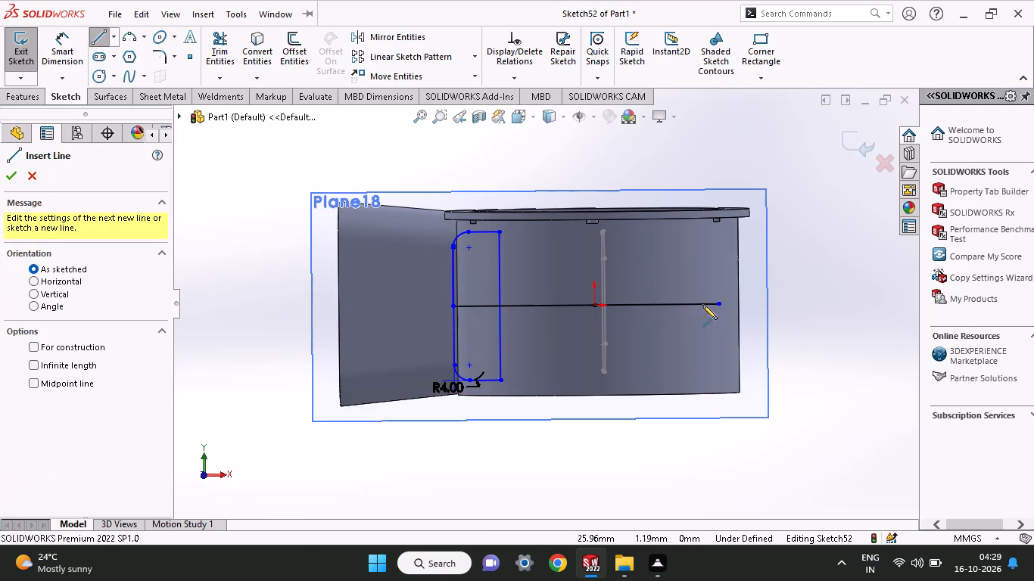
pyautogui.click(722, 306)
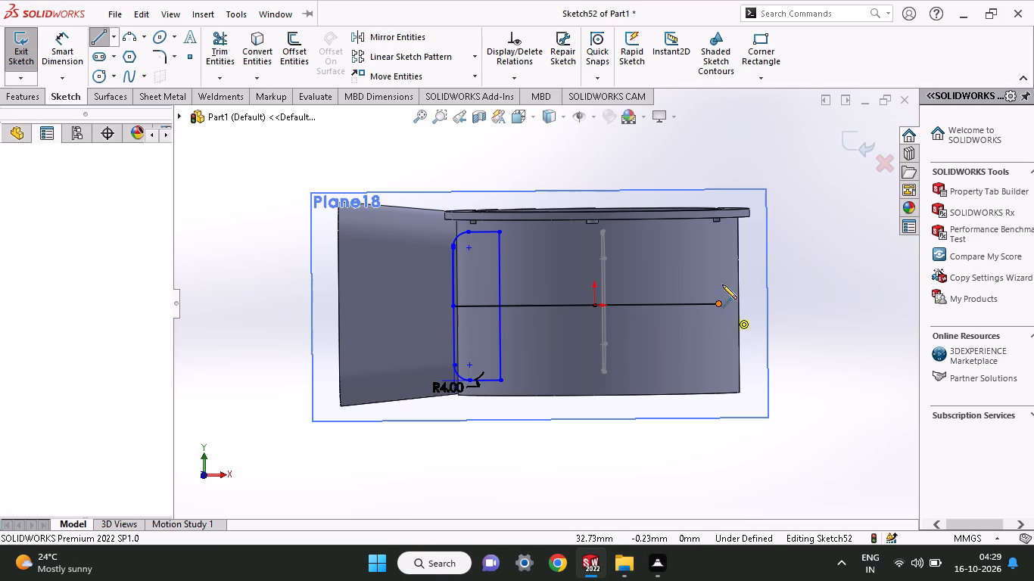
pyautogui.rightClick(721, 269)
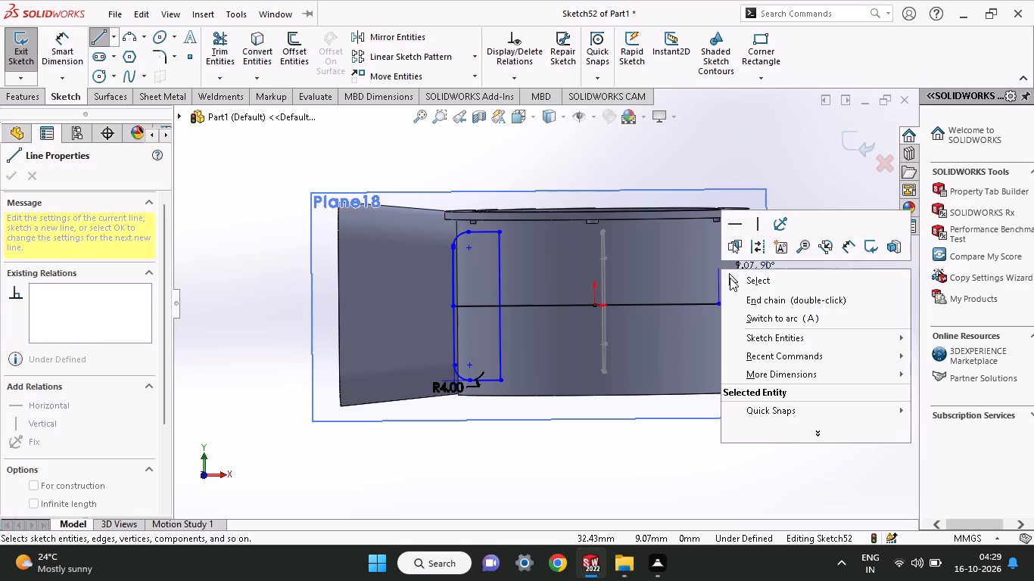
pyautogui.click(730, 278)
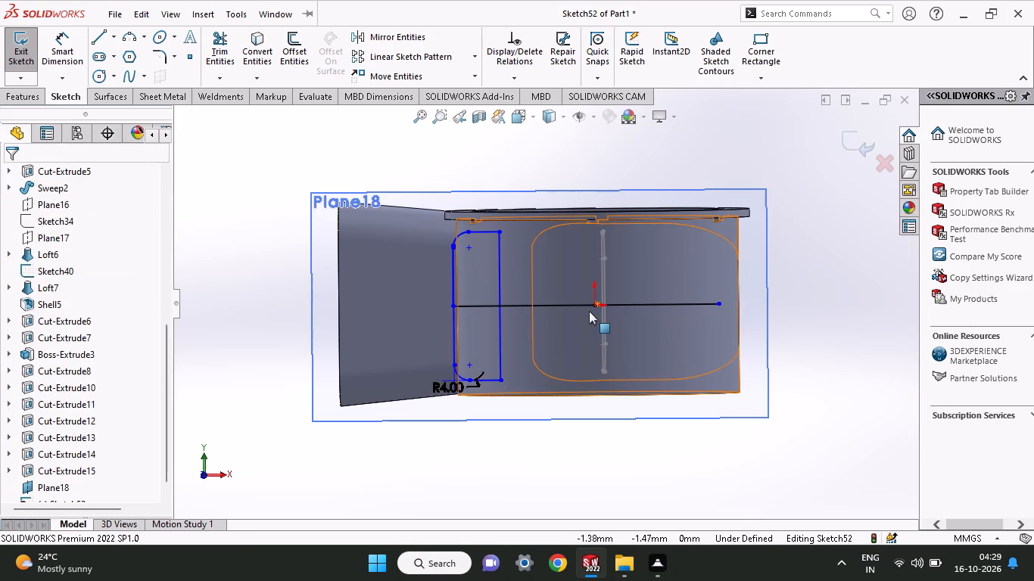
# Dimension the horizontal distance from the origin to the centre line's end on the rectangle's duct-side edge, placing it below the housing.
pyautogui.click(55, 39)
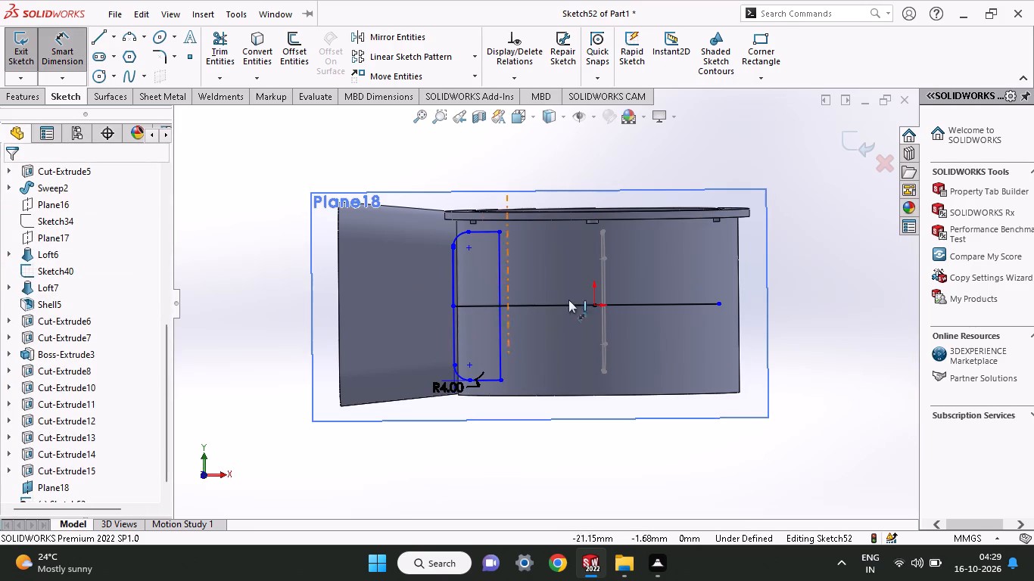
pyautogui.click(592, 304)
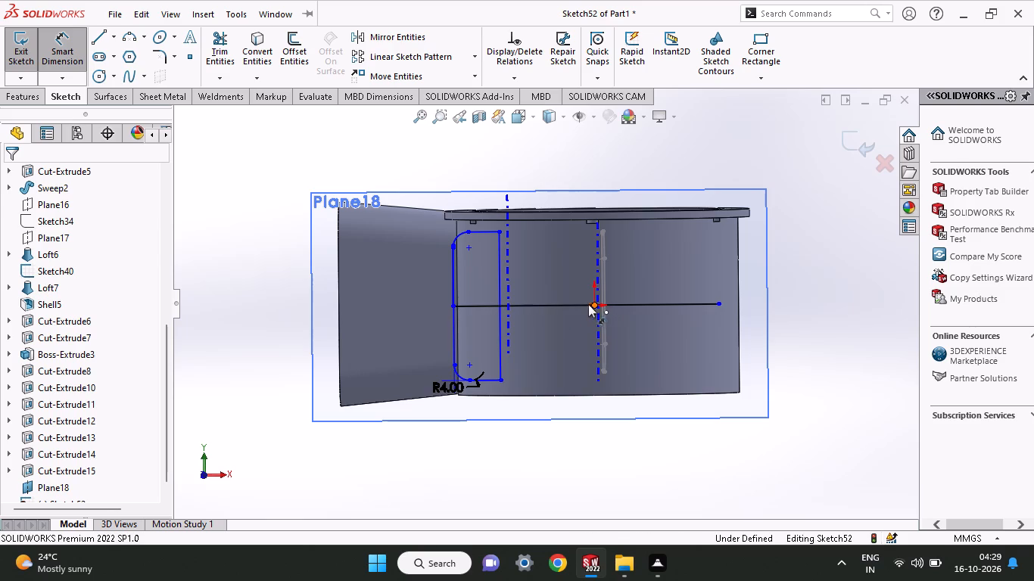
pyautogui.click(455, 305)
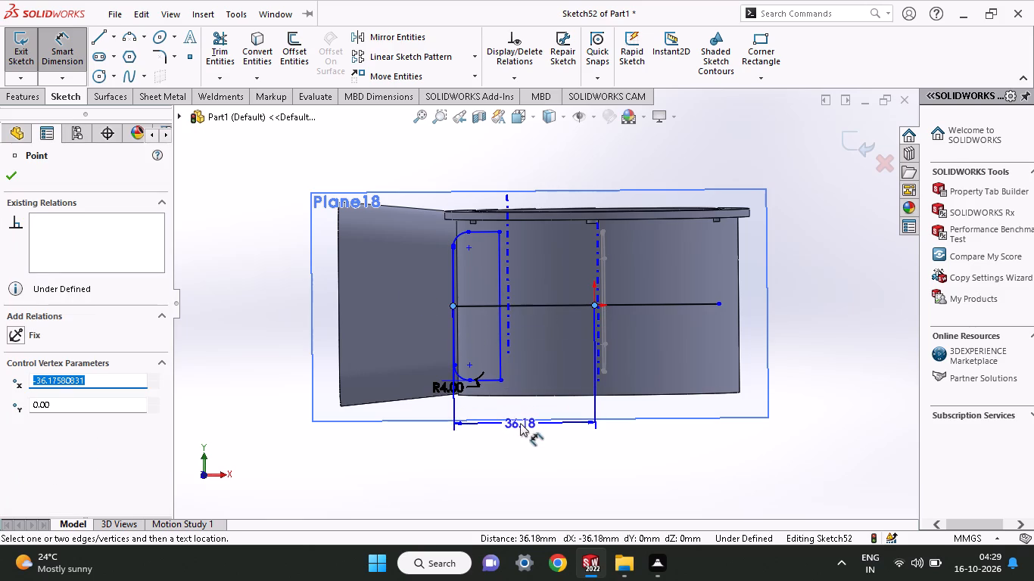
pyautogui.click(522, 440)
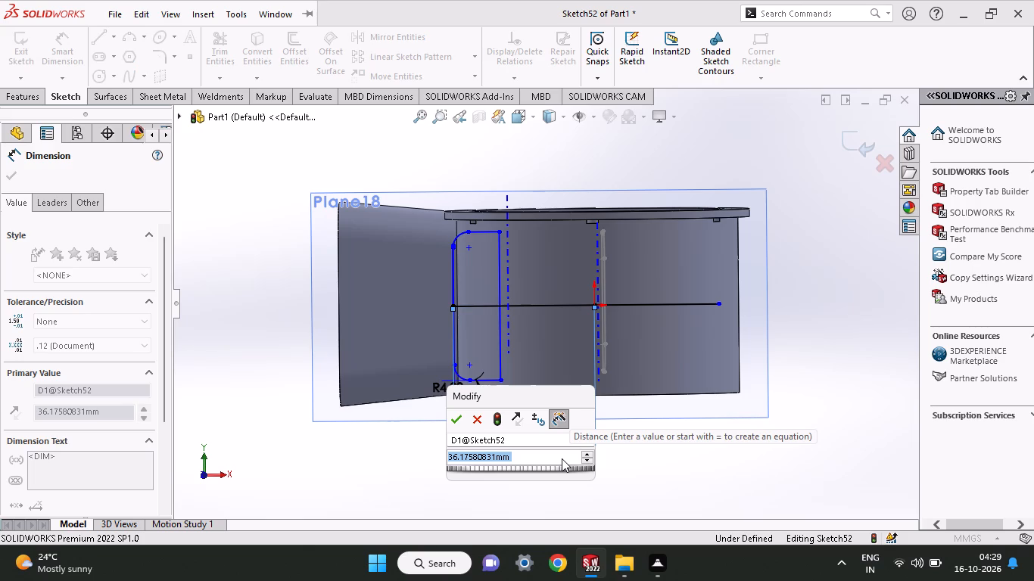
pyautogui.click(474, 423)
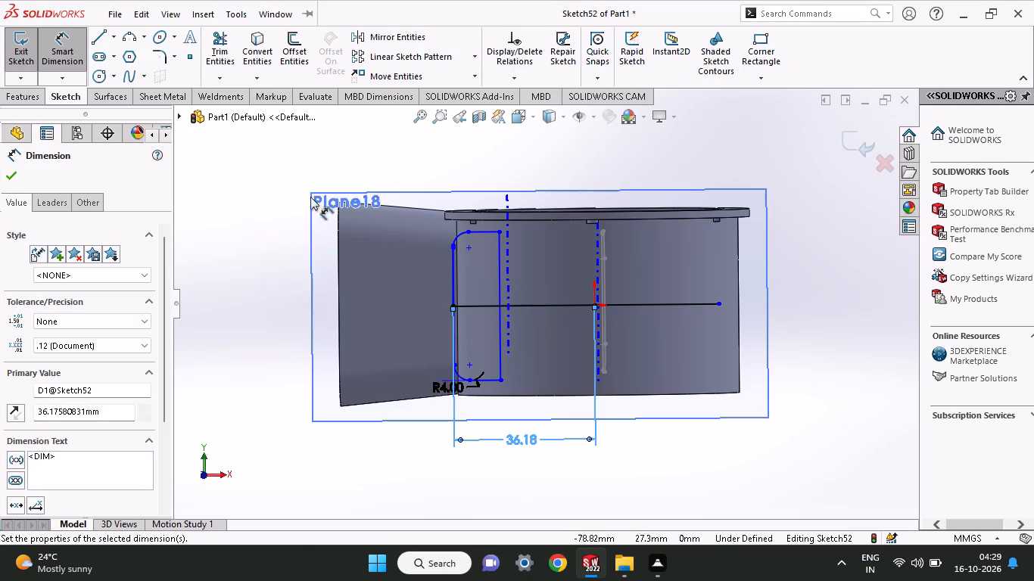
# Start the Line command for another line in the profile sketch.
pyautogui.click(96, 36)
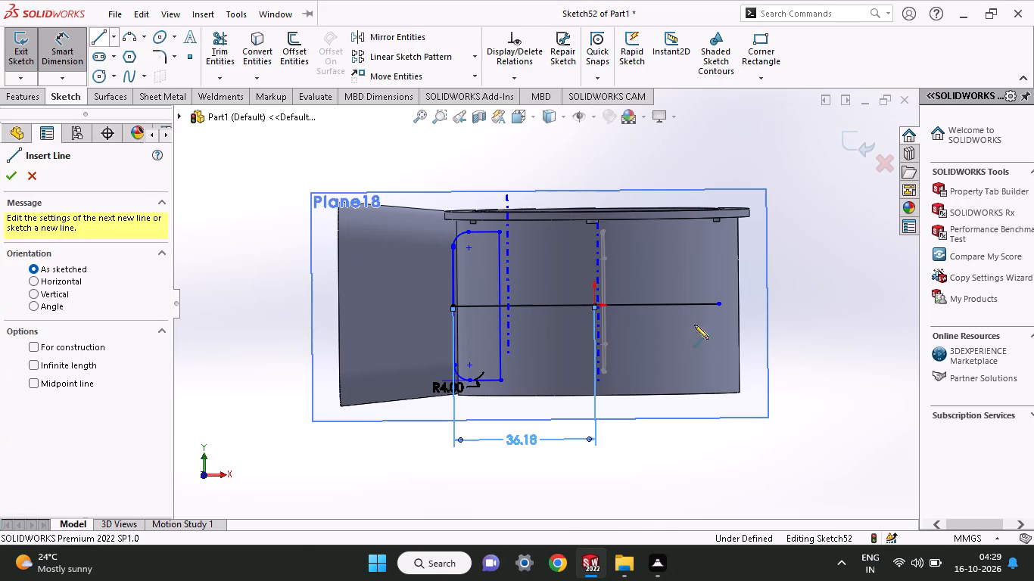
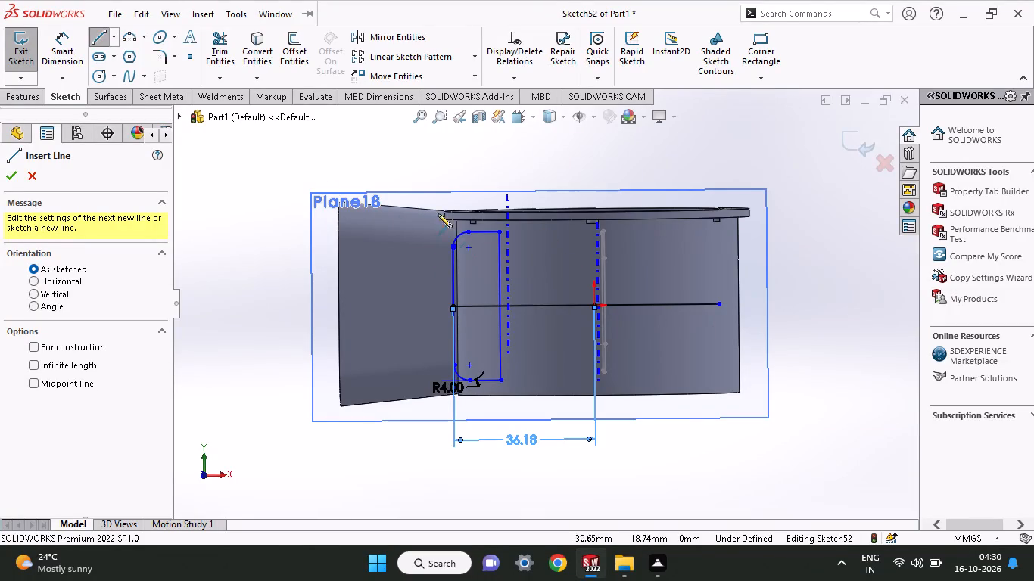
# Draw a vertical line through the horizontal line's far end, reaching level with the rectangle's top and bottom edges.
pyautogui.click(101, 40)
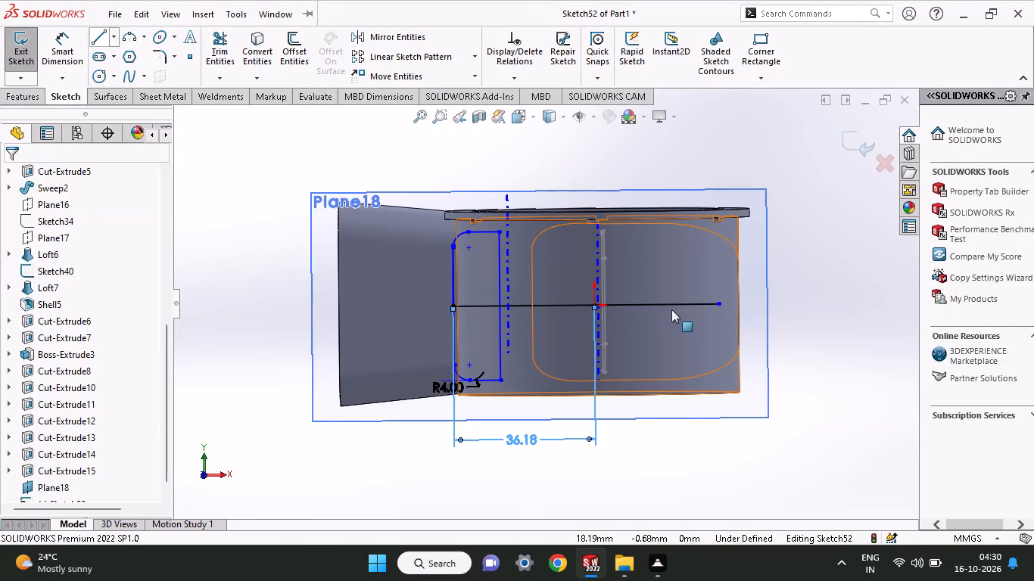
pyautogui.click(99, 33)
pyautogui.click(719, 306)
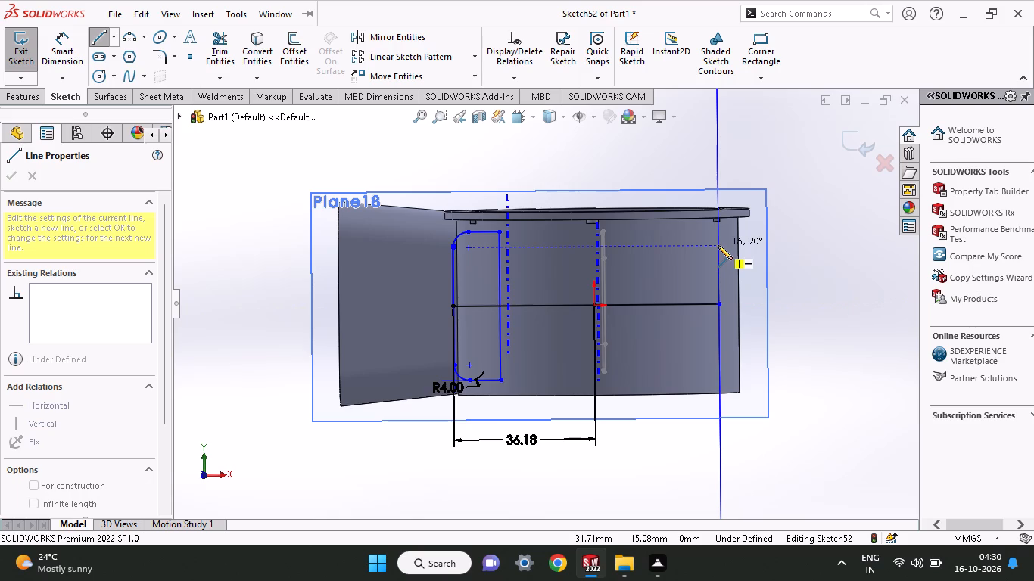
pyautogui.click(718, 231)
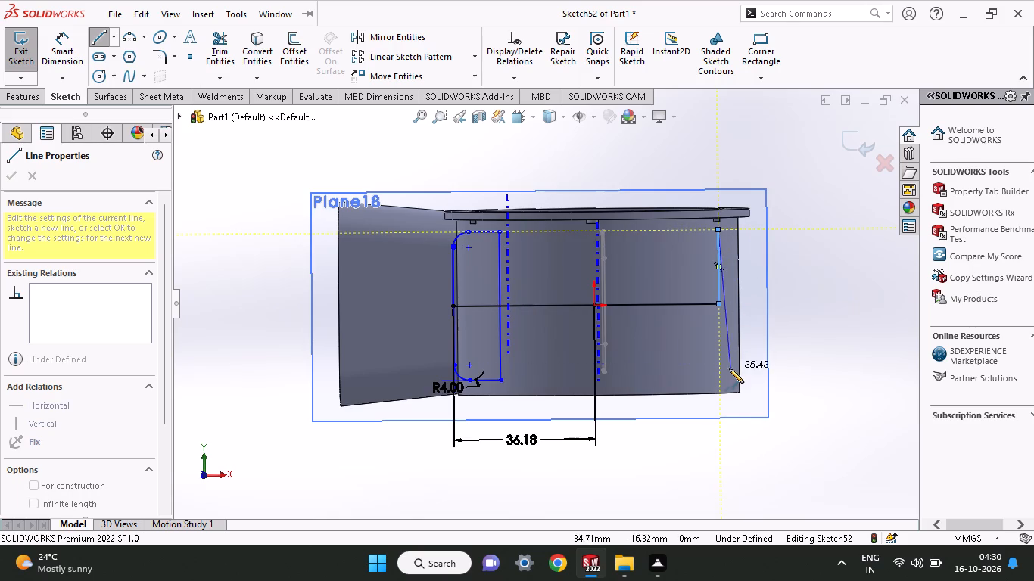
pyautogui.click(720, 374)
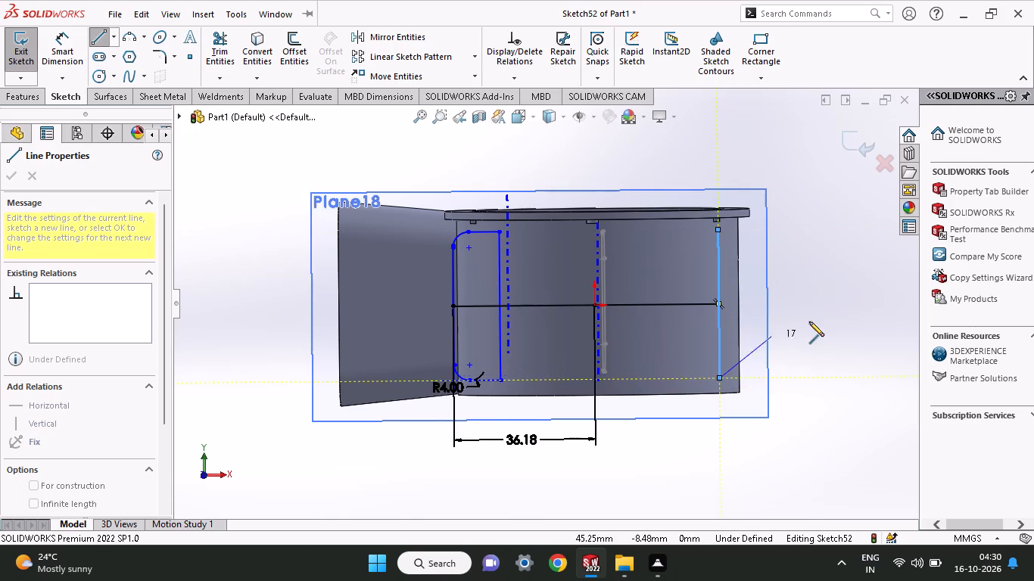
pyautogui.rightClick(810, 321)
pyautogui.click(834, 338)
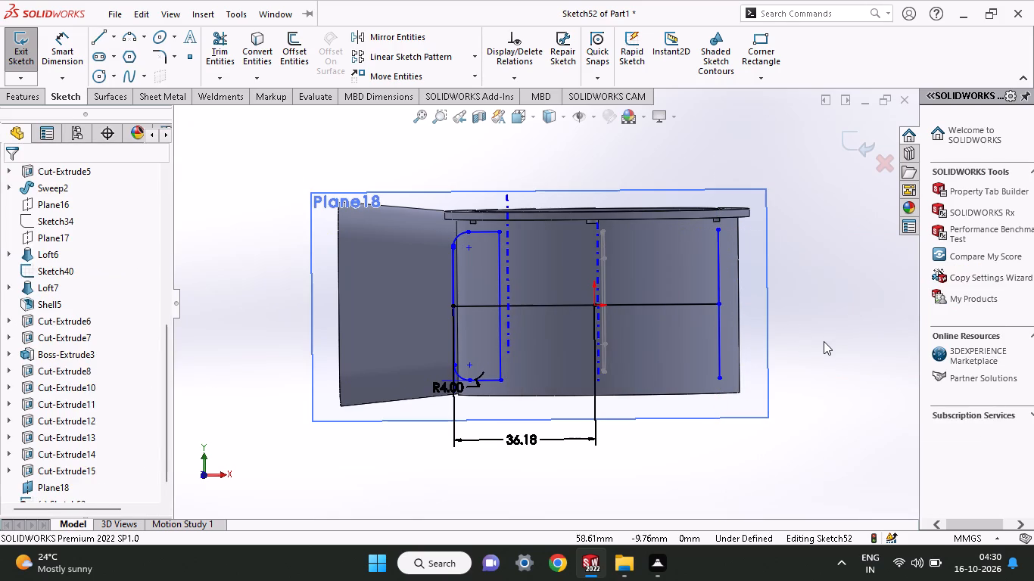
# Dimension the horizontal distance from the housing's central axis to the new vertical line's lower end as 36.18 mm.
pyautogui.moveTo(824, 341); pyautogui.dragTo(828, 396, button='middle')
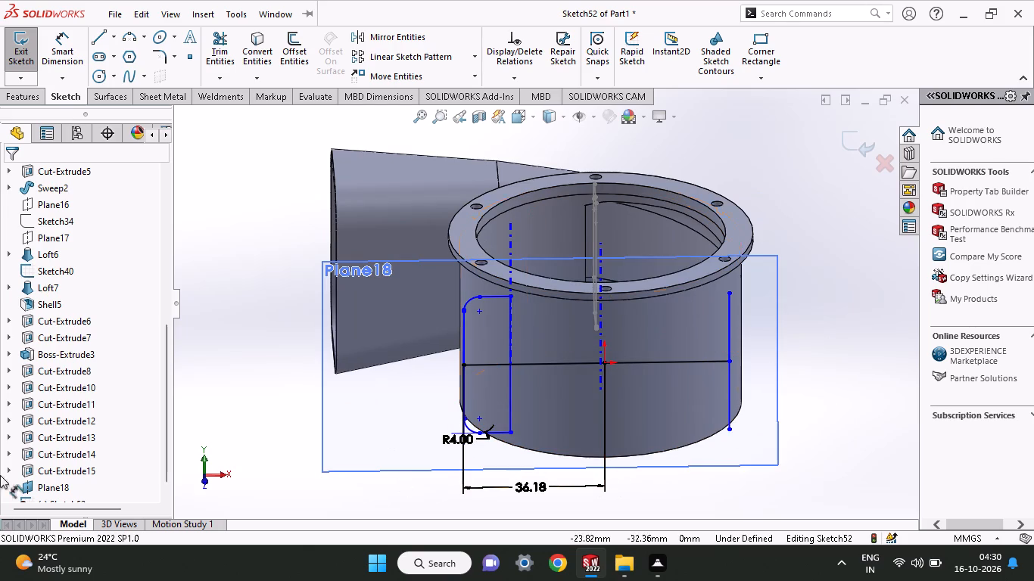
pyautogui.click(213, 479)
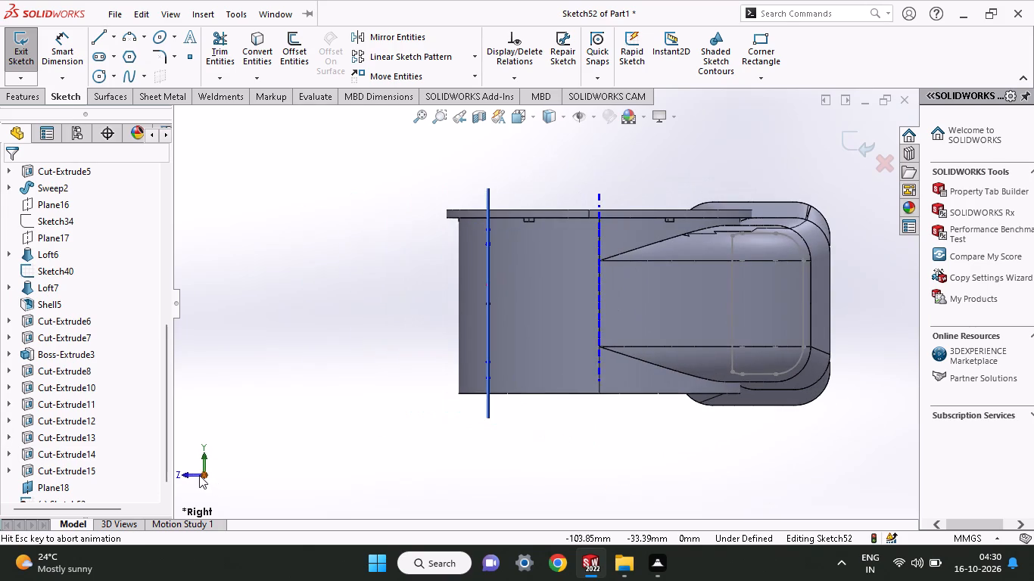
pyautogui.click(185, 474)
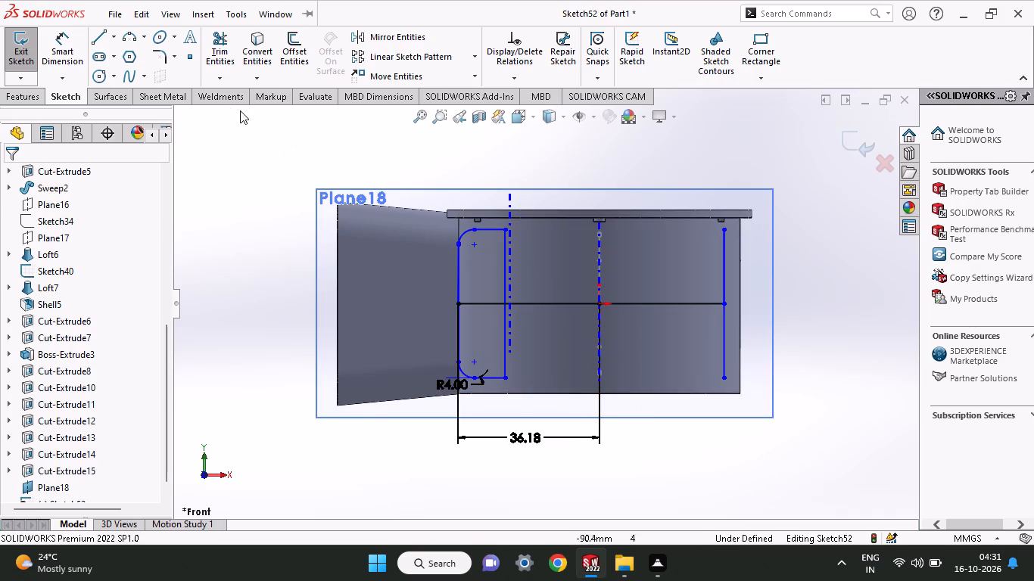
pyautogui.click(67, 55)
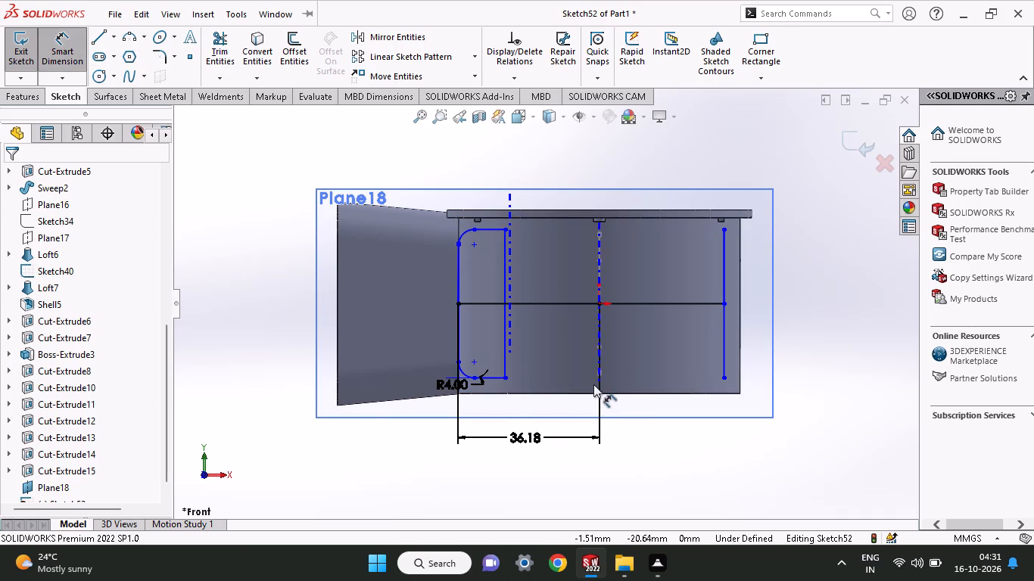
pyautogui.click(600, 377)
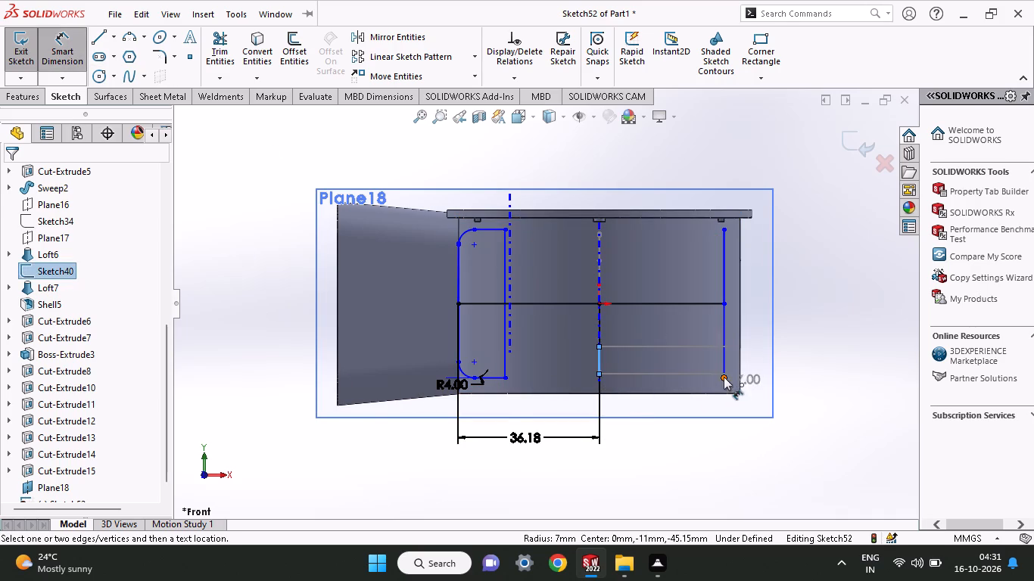
pyautogui.click(724, 377)
pyautogui.click(700, 439)
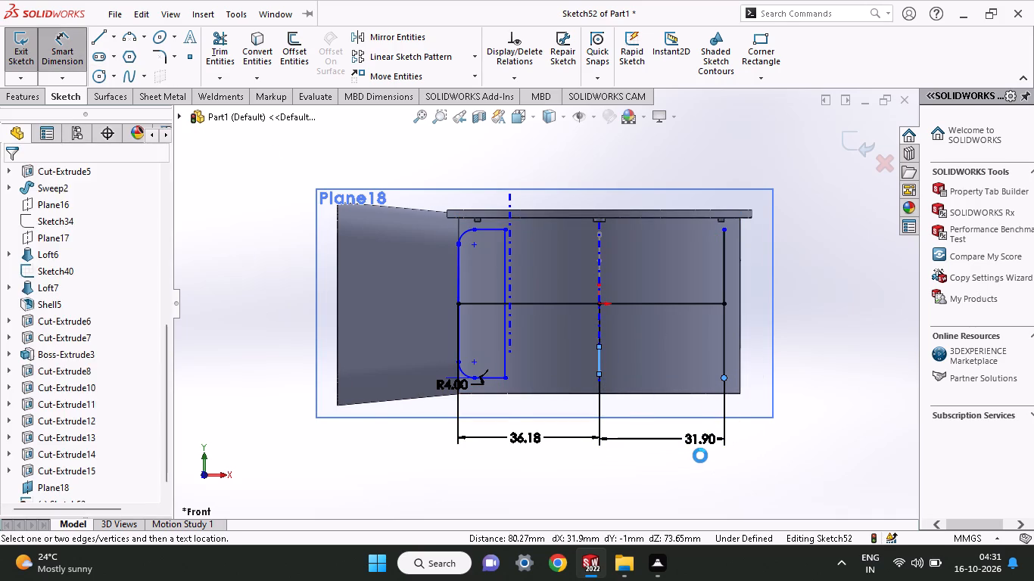
pyautogui.write('36.18')
pyautogui.press('Return')
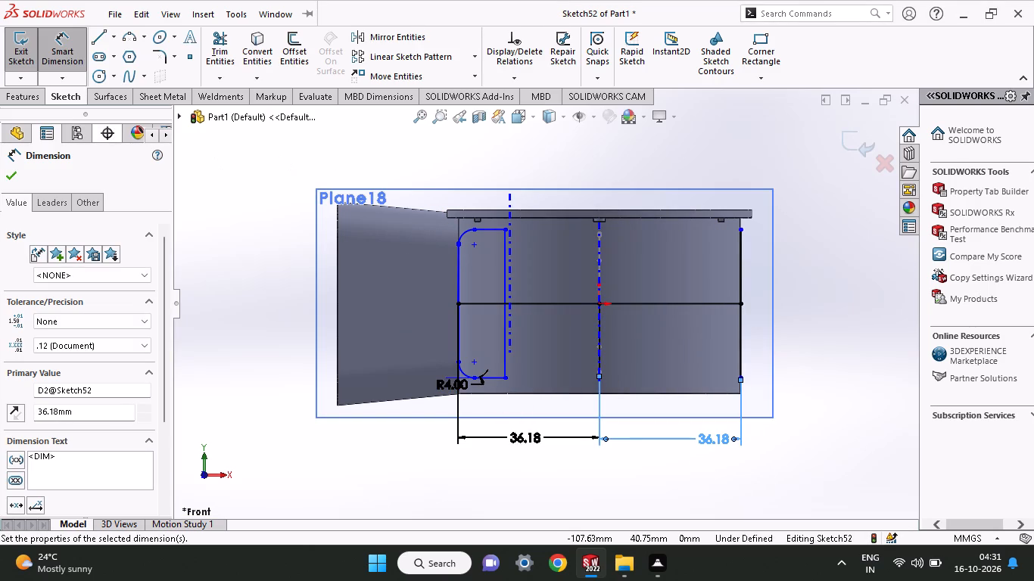
# Trim away the rectangle's duct-side vertical edge and both of its rounded corners.
pyautogui.click(204, 45)
pyautogui.moveTo(469, 338); pyautogui.dragTo(450, 398)
pyautogui.moveTo(467, 326); pyautogui.dragTo(431, 346)
pyautogui.moveTo(479, 281); pyautogui.dragTo(438, 286)
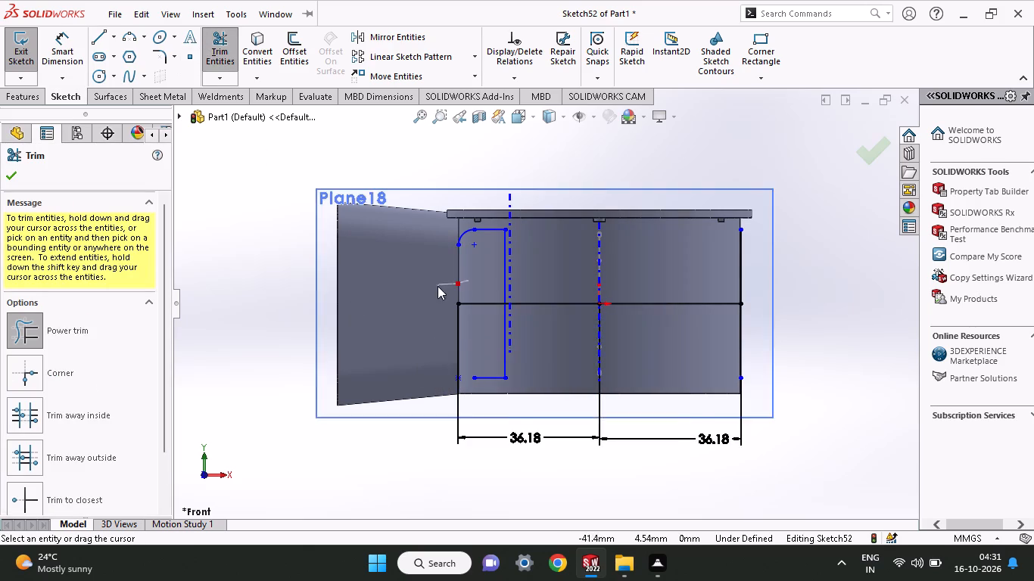
pyautogui.moveTo(467, 244); pyautogui.dragTo(449, 225)
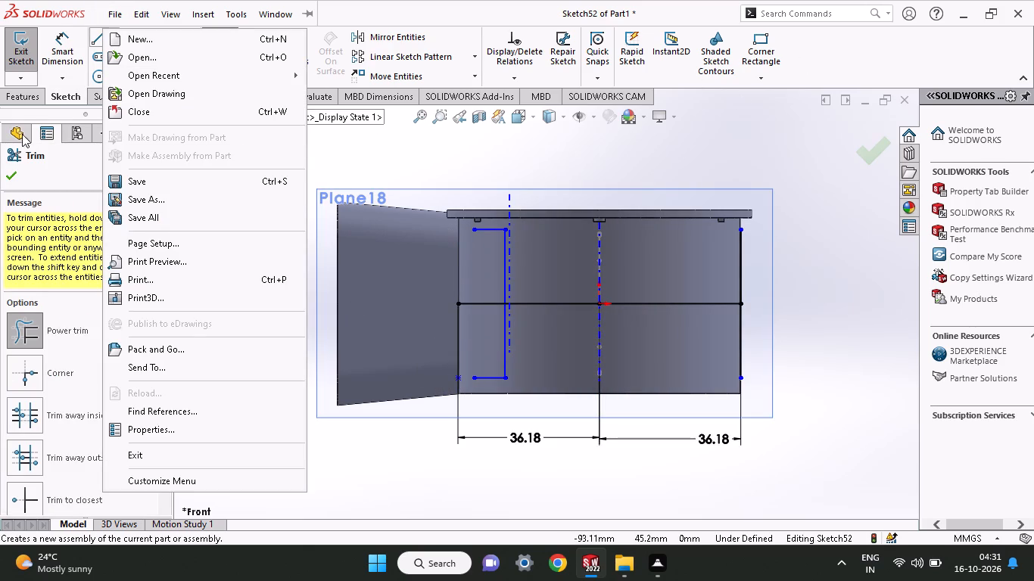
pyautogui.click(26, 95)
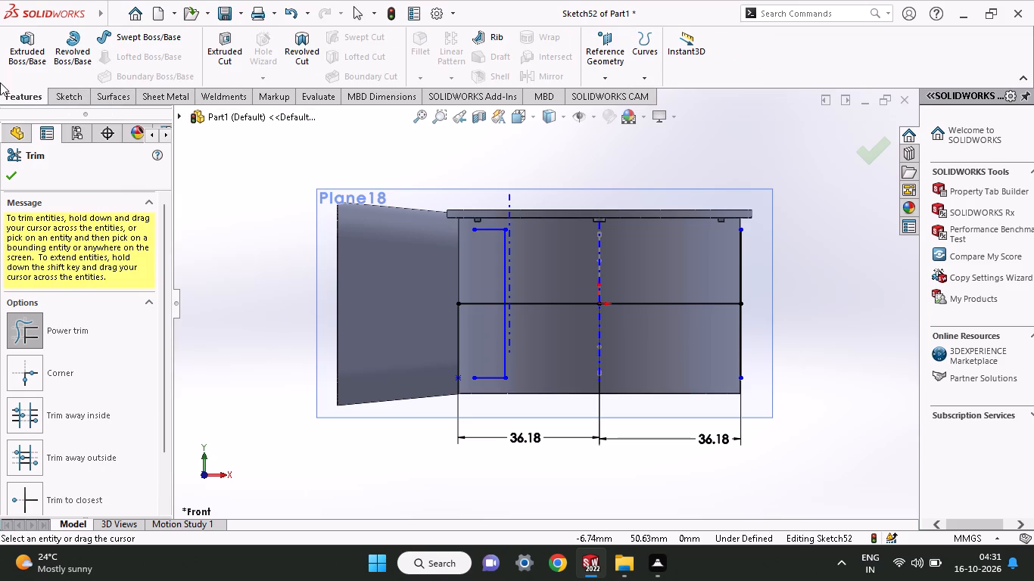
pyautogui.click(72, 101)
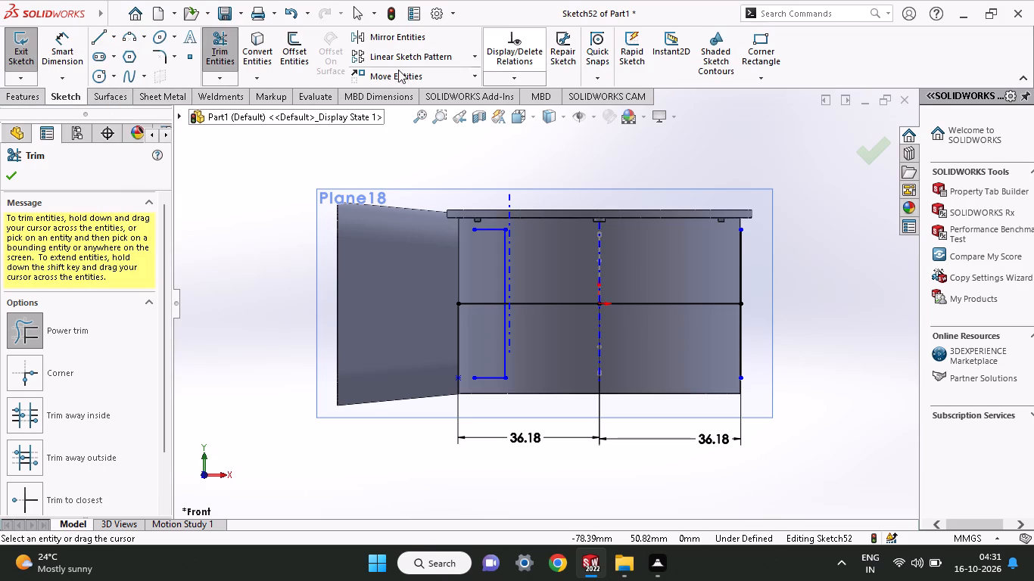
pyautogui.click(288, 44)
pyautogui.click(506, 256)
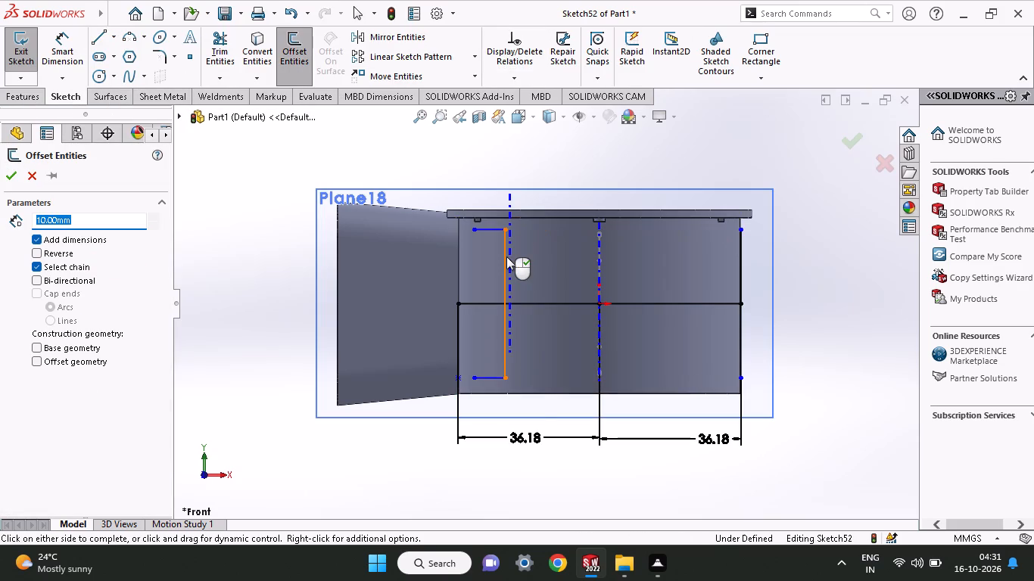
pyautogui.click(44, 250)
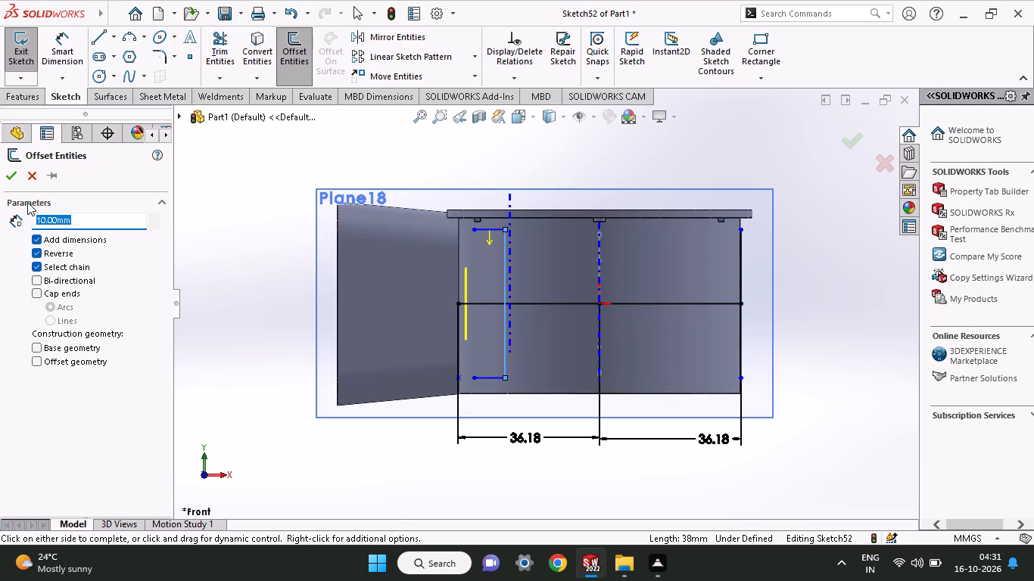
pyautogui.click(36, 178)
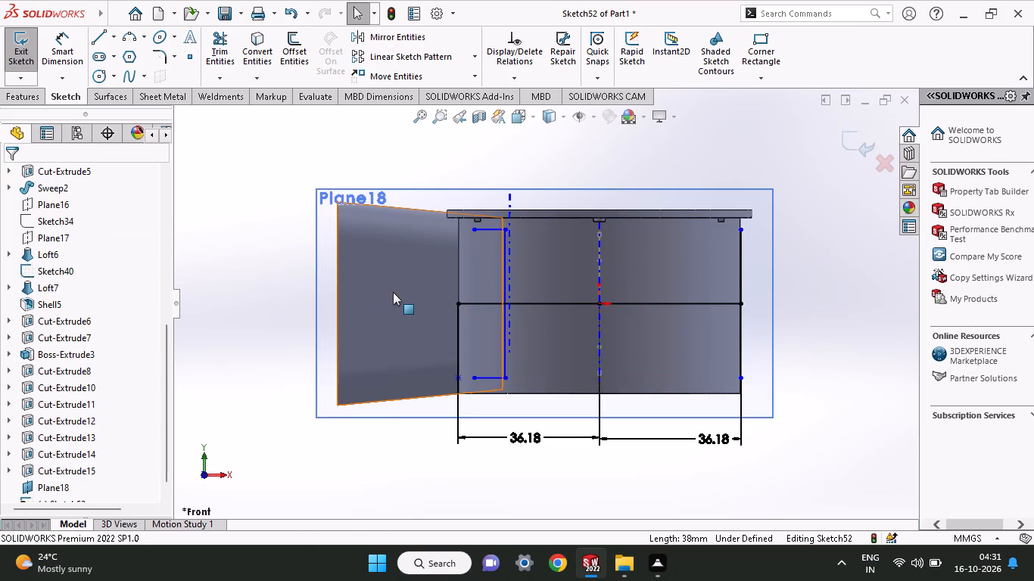
# Close the duct side of the rectangle with connected lines that form two square corners and a vertical edge.
pyautogui.click(101, 42)
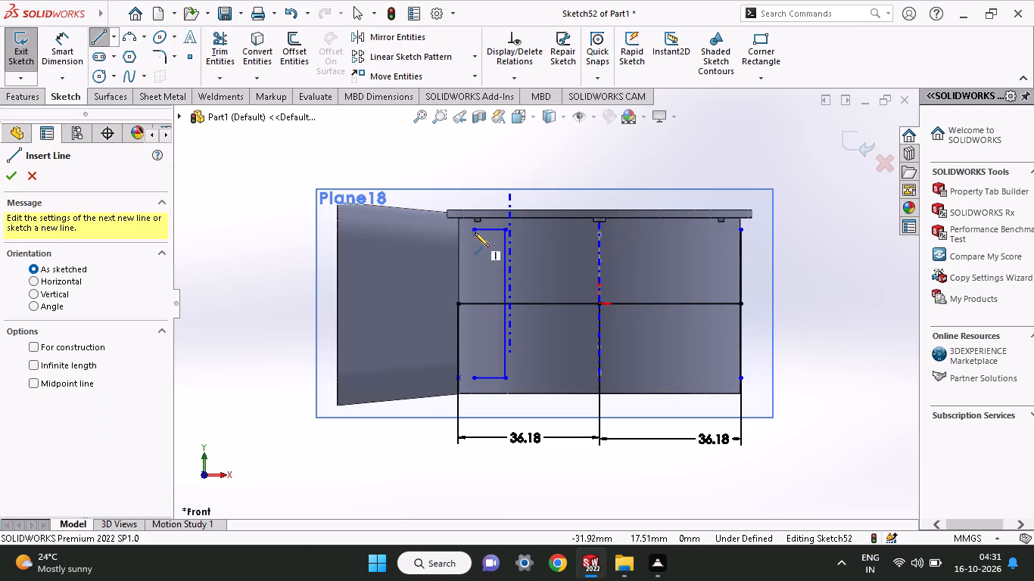
pyautogui.click(475, 231)
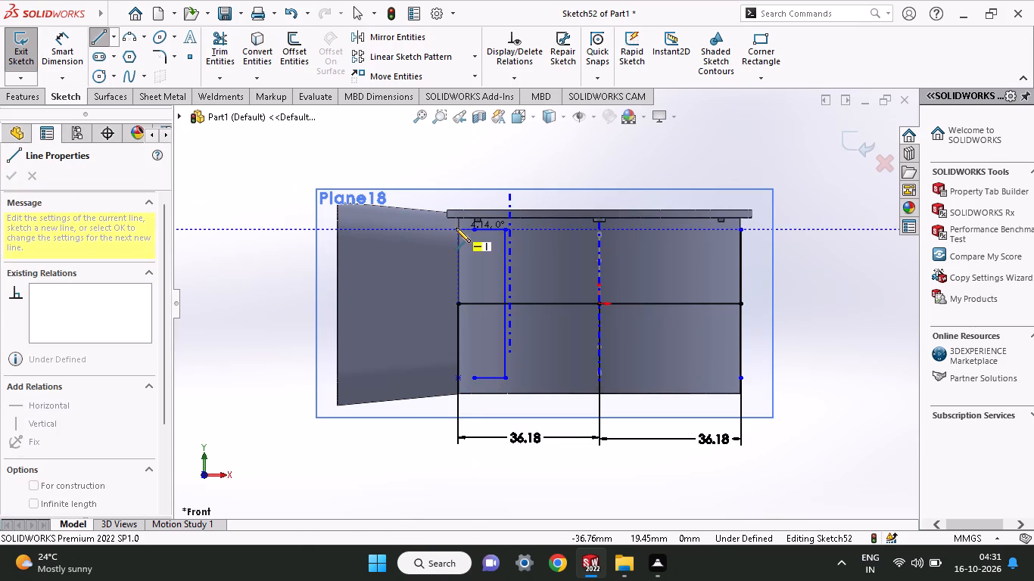
pyautogui.click(459, 231)
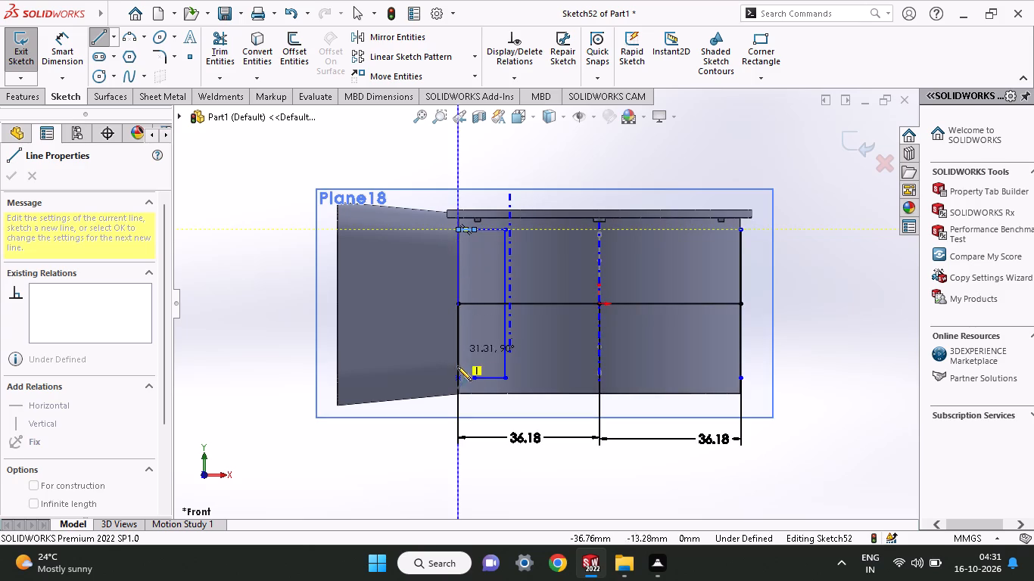
pyautogui.click(459, 381)
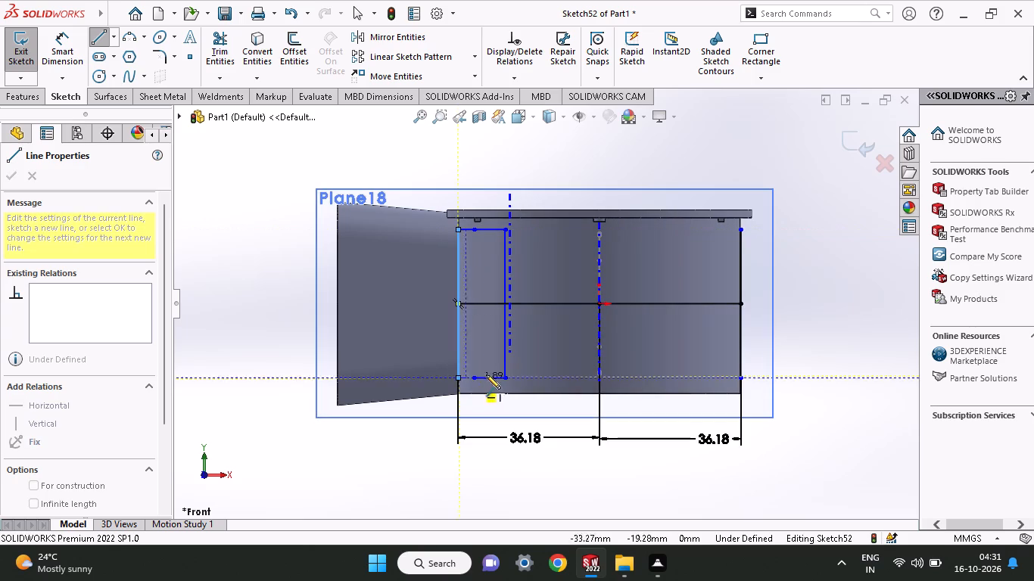
pyautogui.click(471, 377)
pyautogui.rightClick(477, 332)
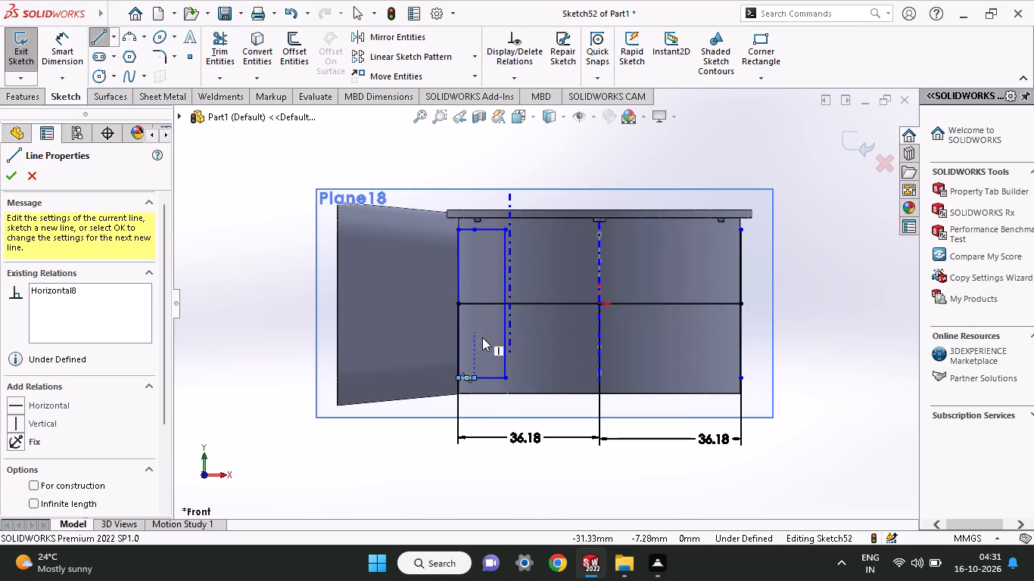
pyautogui.click(487, 338)
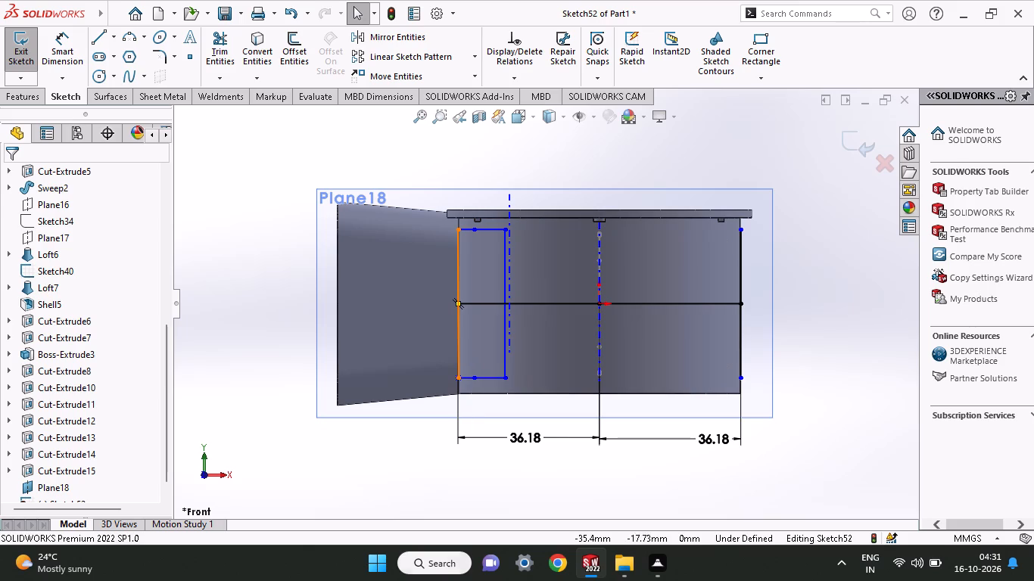
# From the rectangle's lower duct-side corner, draw a horizontal line about 4.6 mm toward the duct and a vertical line about 6.1 mm upward.
pyautogui.click(105, 80)
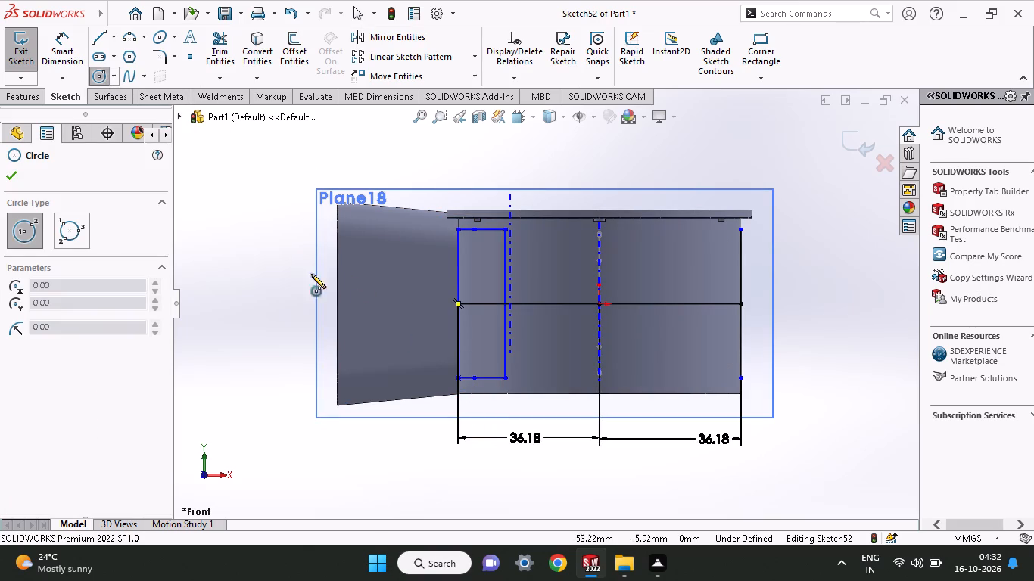
pyautogui.click(101, 36)
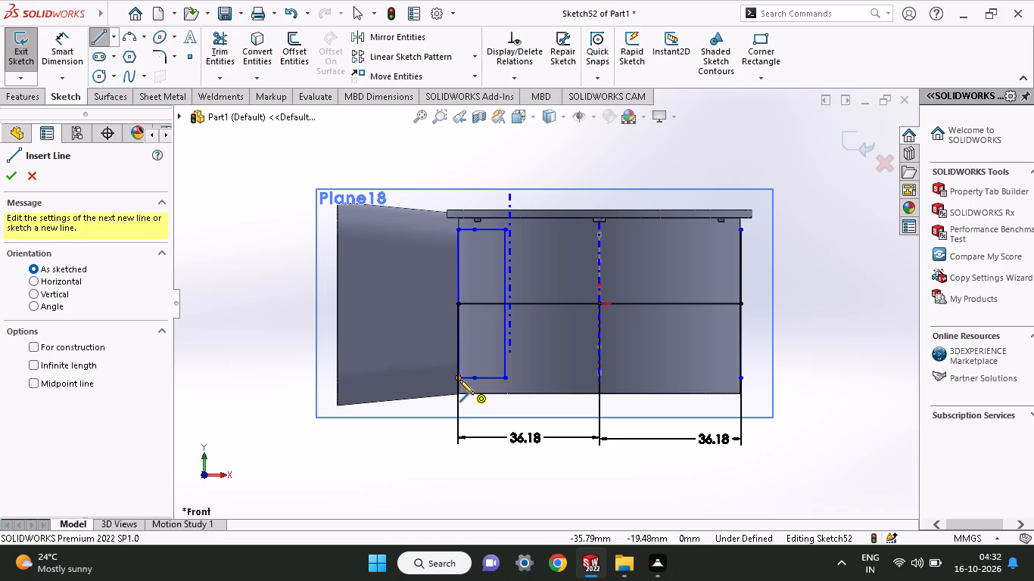
pyautogui.click(459, 380)
pyautogui.click(441, 378)
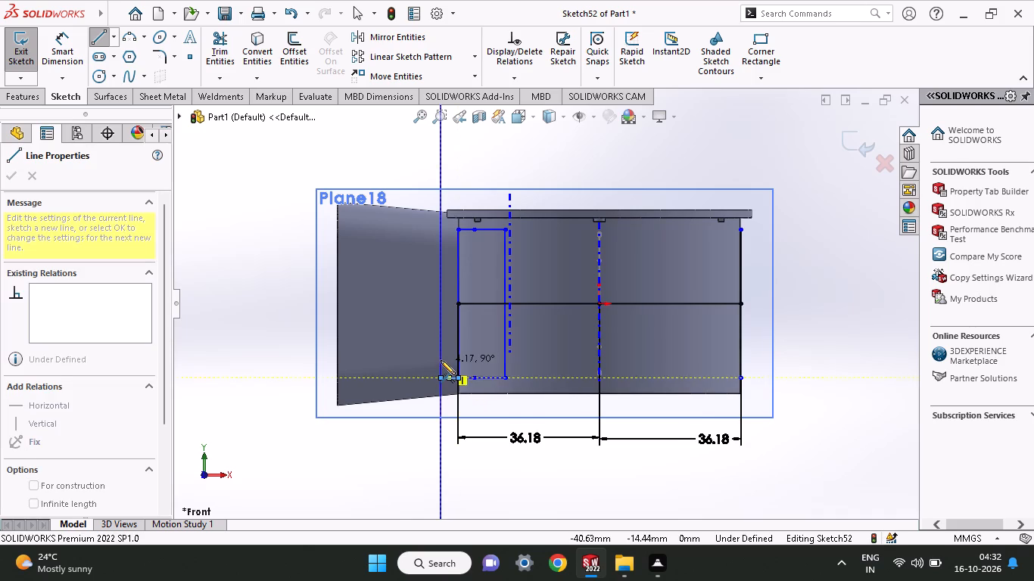
pyautogui.click(442, 354)
pyautogui.rightClick(398, 358)
pyautogui.click(413, 372)
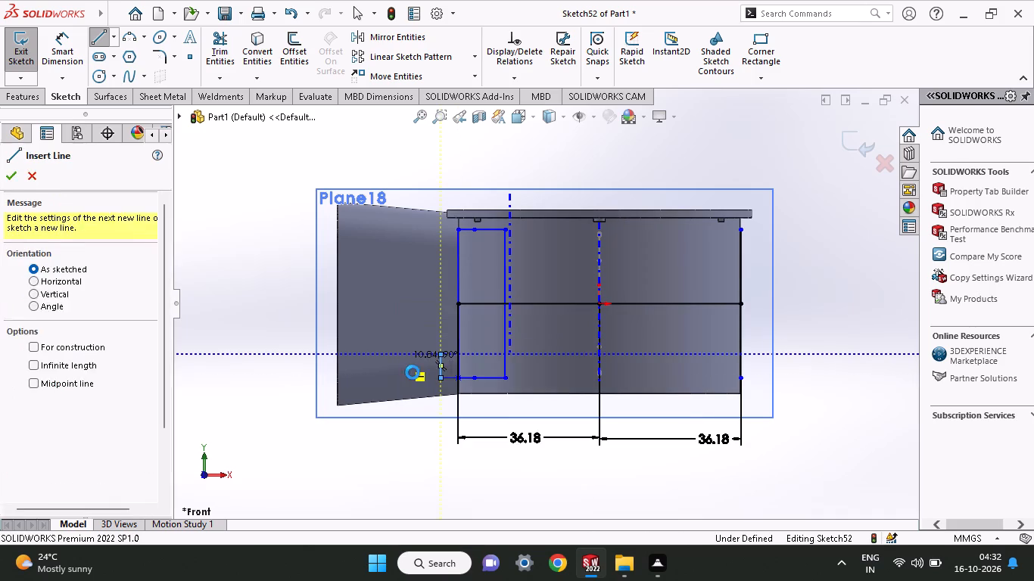
# Dimension the short horizontal line and the short vertical line beside the rectangle's lower corner at 4 mm each.
pyautogui.click(55, 41)
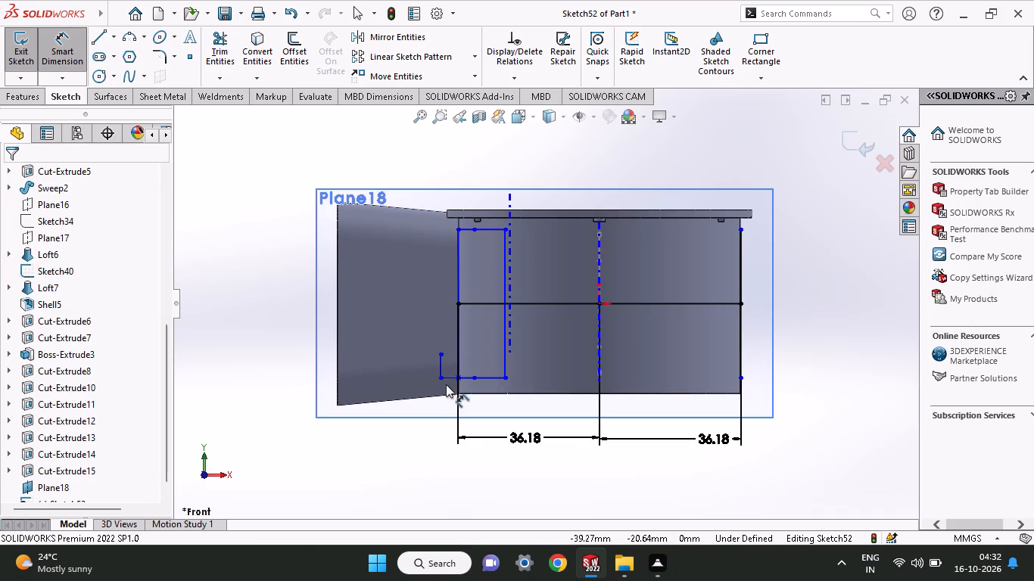
pyautogui.click(450, 381)
pyautogui.click(438, 455)
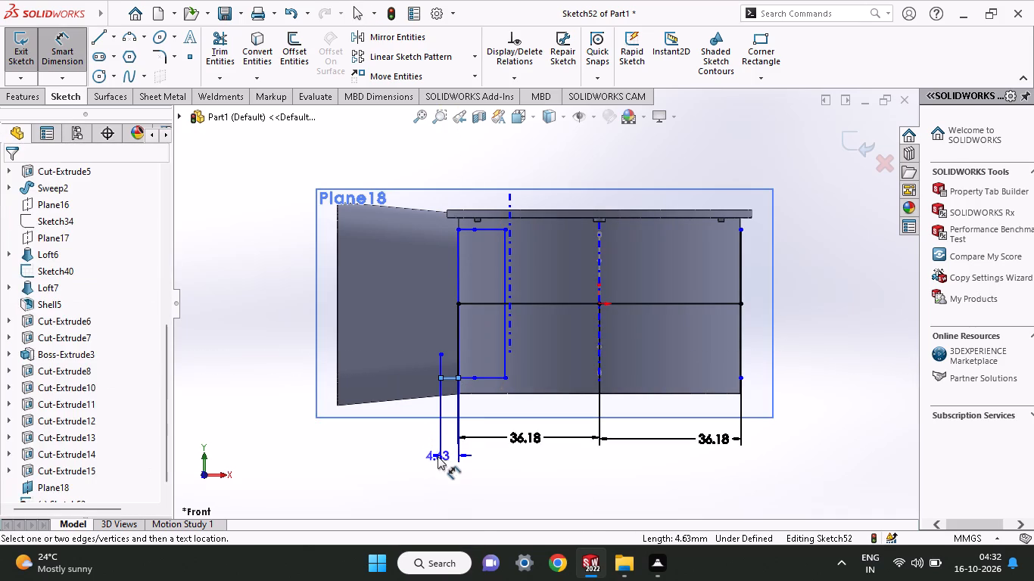
pyautogui.press('4')
pyautogui.press('Return')
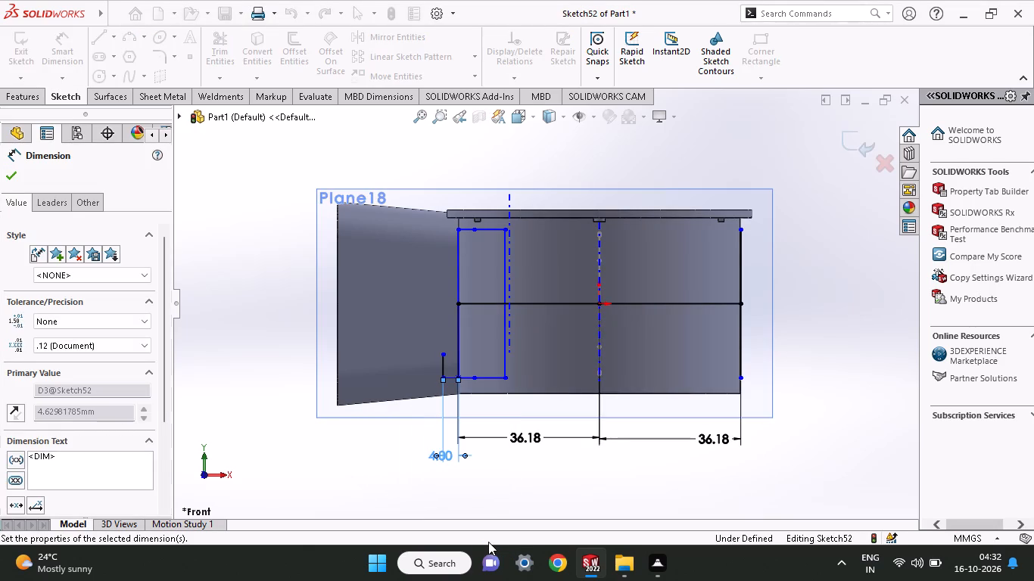
pyautogui.click(444, 366)
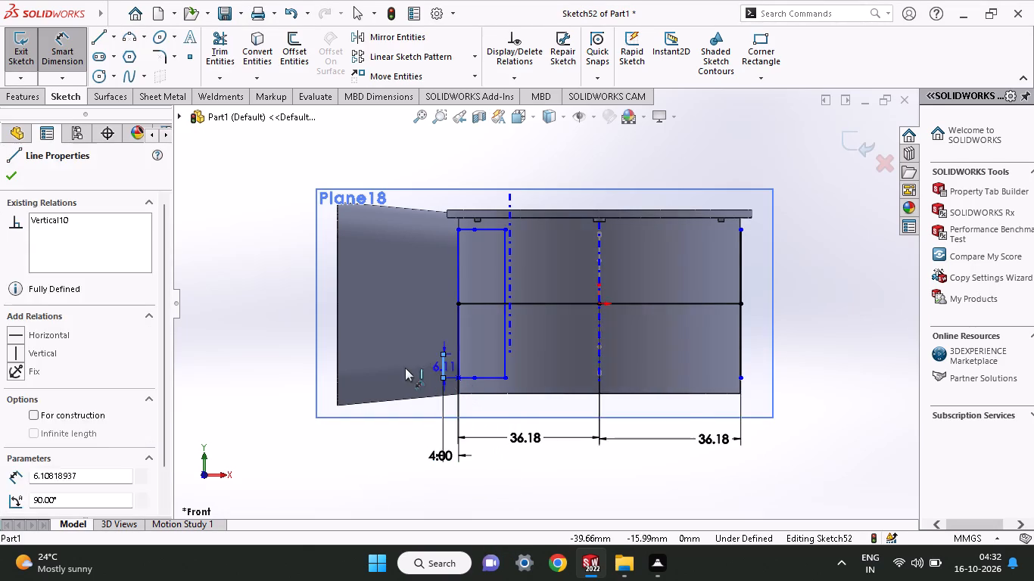
pyautogui.click(405, 368)
pyautogui.press('4')
pyautogui.press('Return')
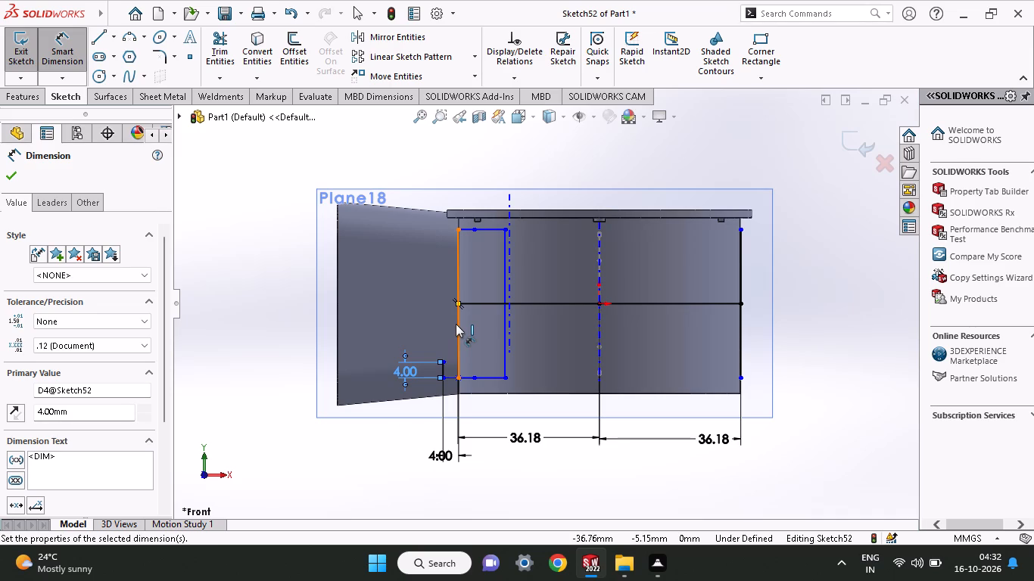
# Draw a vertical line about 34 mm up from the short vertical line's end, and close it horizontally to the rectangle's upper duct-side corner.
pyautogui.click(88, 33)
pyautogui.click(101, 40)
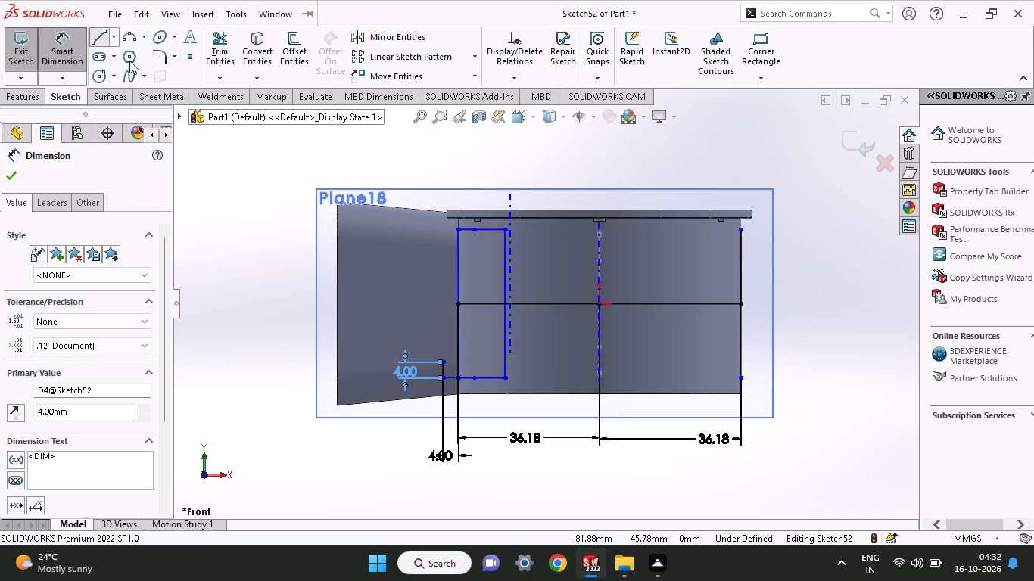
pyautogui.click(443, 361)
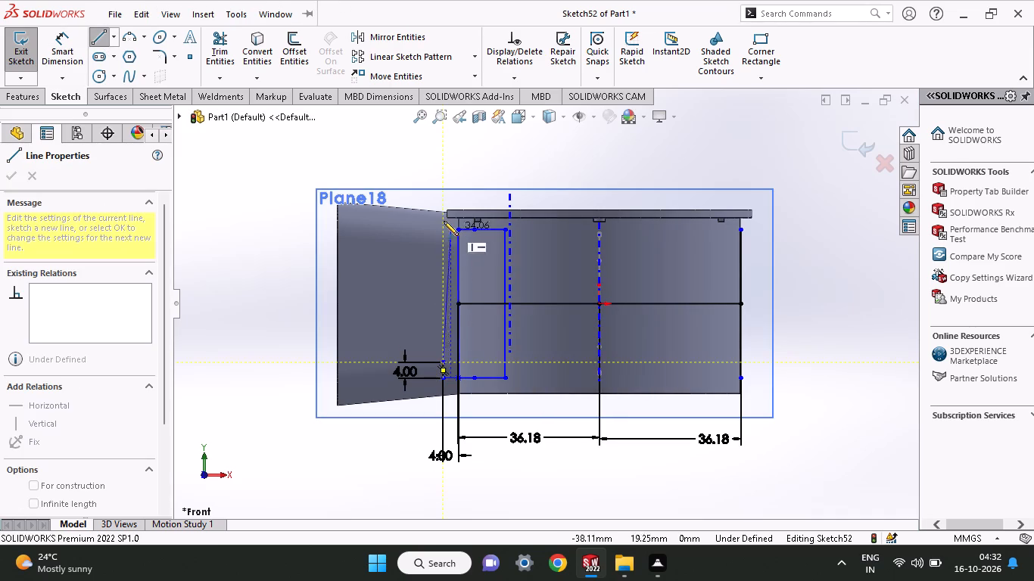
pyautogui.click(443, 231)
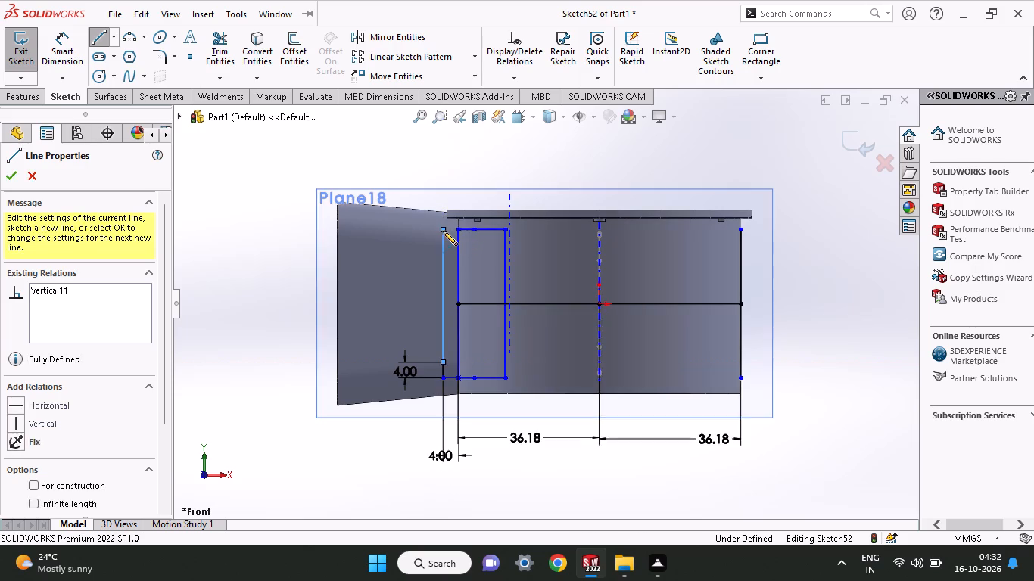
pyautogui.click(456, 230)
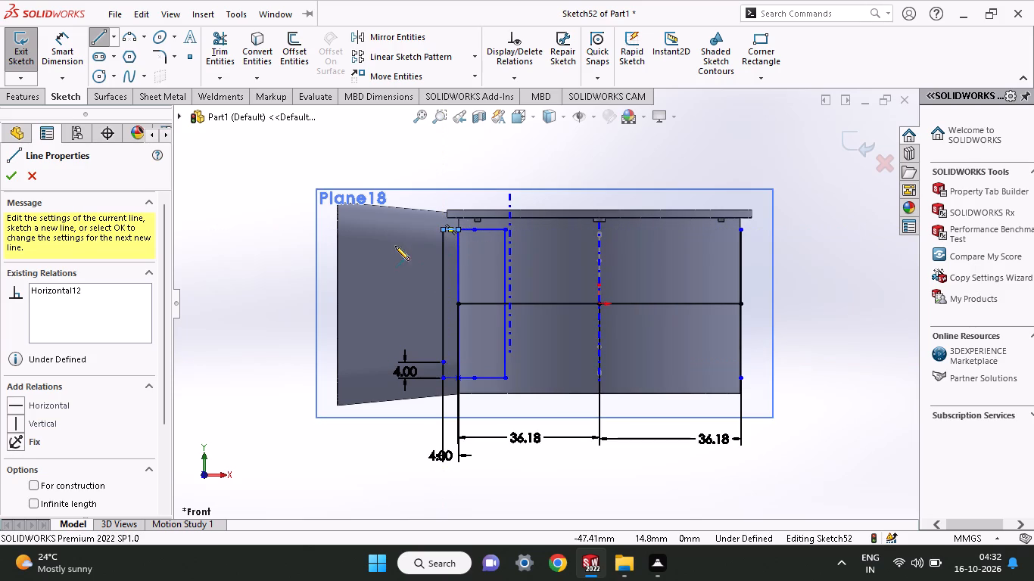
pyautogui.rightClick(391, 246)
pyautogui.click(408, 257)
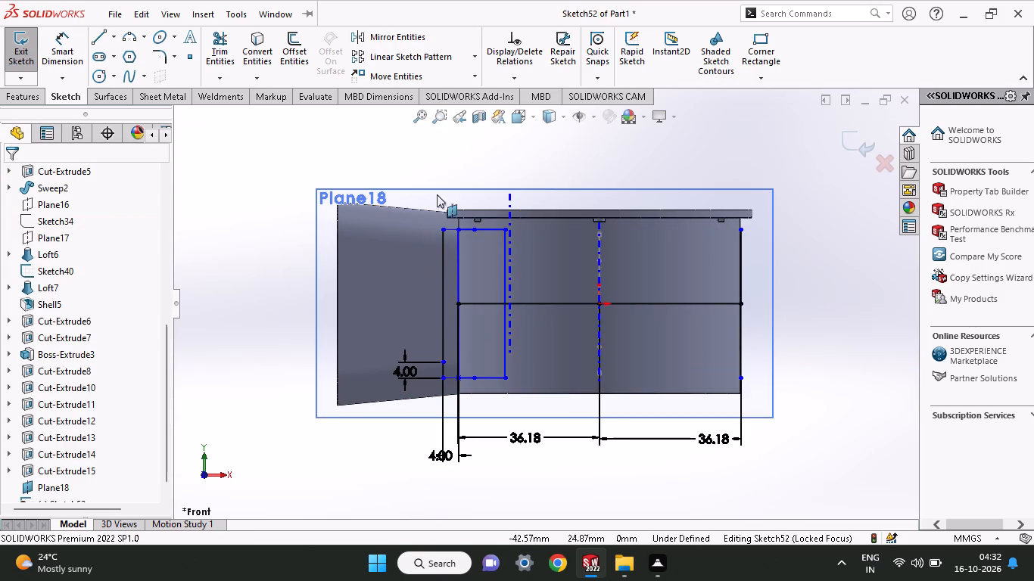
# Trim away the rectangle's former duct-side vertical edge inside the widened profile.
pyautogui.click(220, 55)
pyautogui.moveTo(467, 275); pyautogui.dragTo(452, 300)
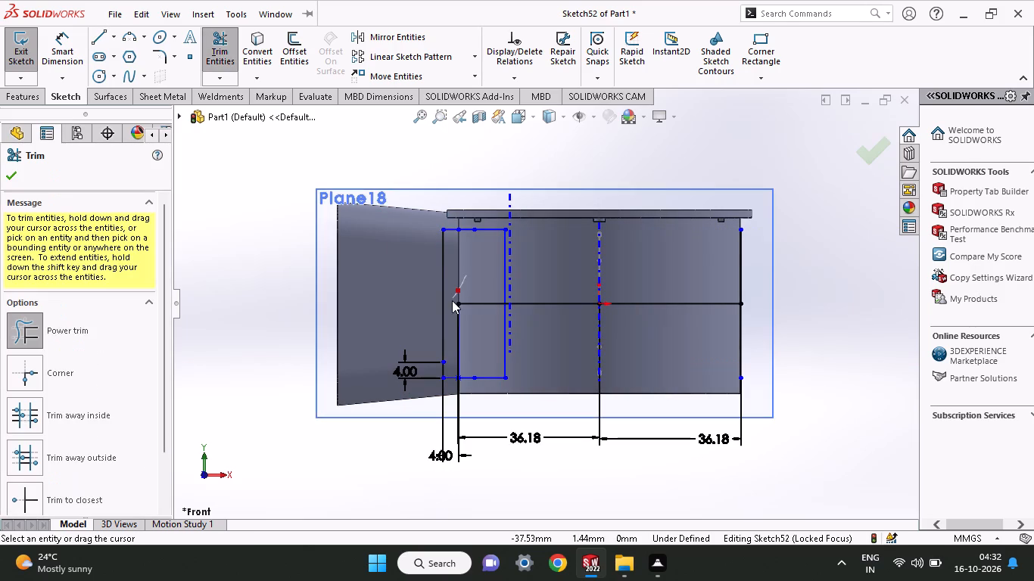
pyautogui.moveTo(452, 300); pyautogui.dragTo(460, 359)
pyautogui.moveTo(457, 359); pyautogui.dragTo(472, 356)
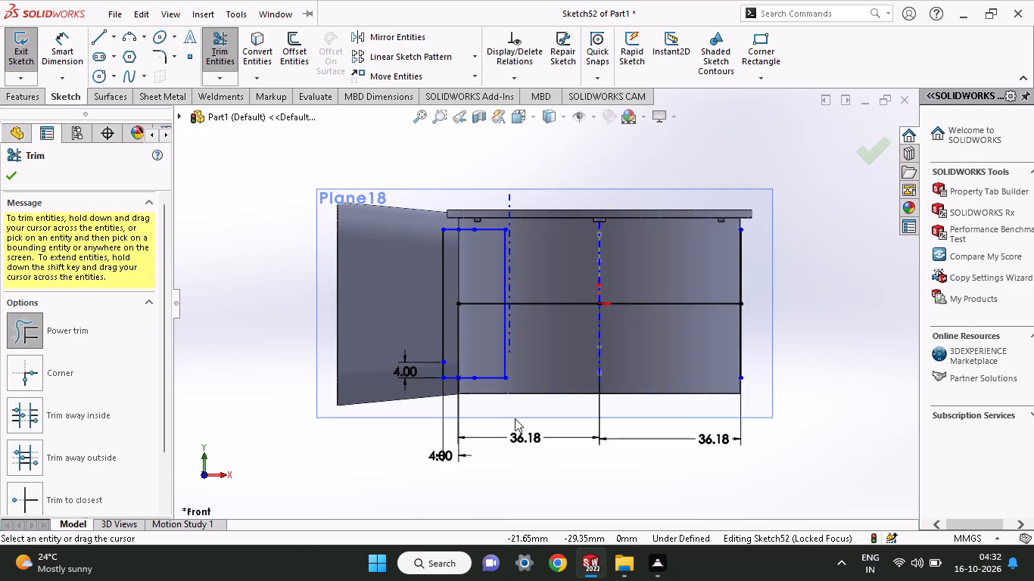
# Trim away the vertical centreline through the origin and the horizontal line across the housing, including its piece inside the profile.
pyautogui.moveTo(515, 418); pyautogui.dragTo(515, 449)
pyautogui.moveTo(549, 421); pyautogui.dragTo(593, 426)
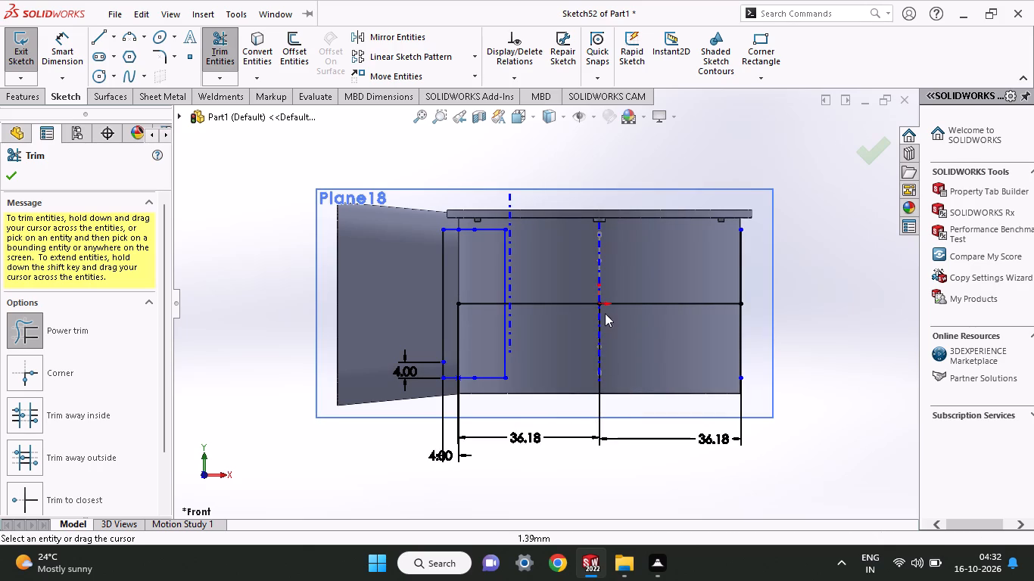
pyautogui.moveTo(570, 319); pyautogui.dragTo(631, 368)
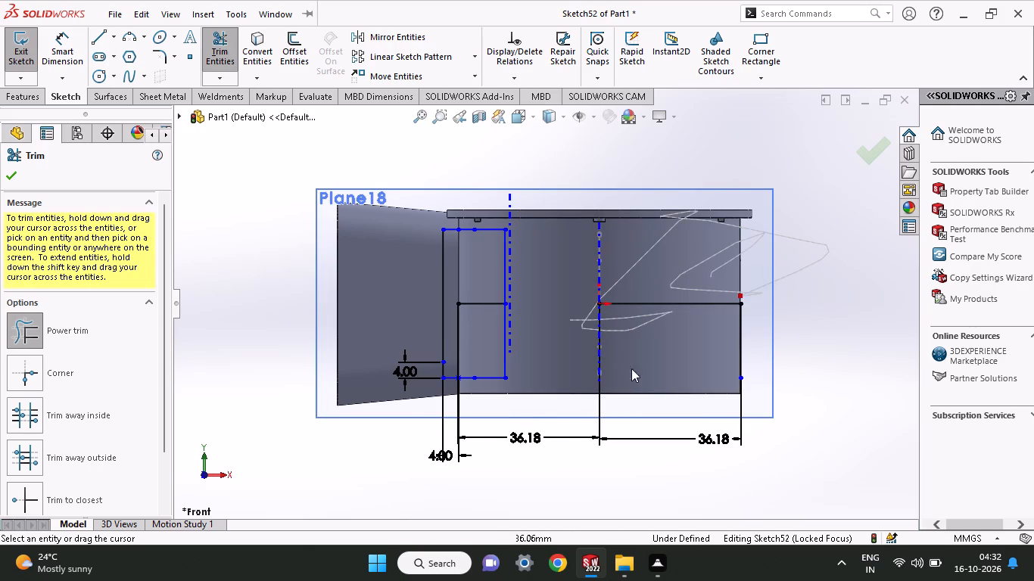
pyautogui.moveTo(631, 368); pyautogui.dragTo(731, 378)
pyautogui.moveTo(701, 302); pyautogui.dragTo(706, 387)
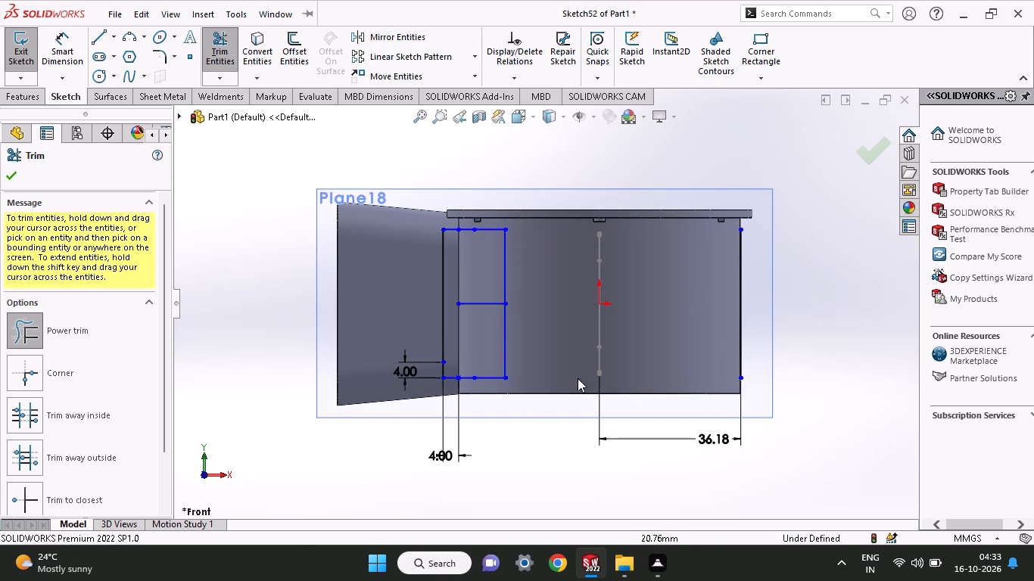
pyautogui.moveTo(484, 265); pyautogui.dragTo(484, 315)
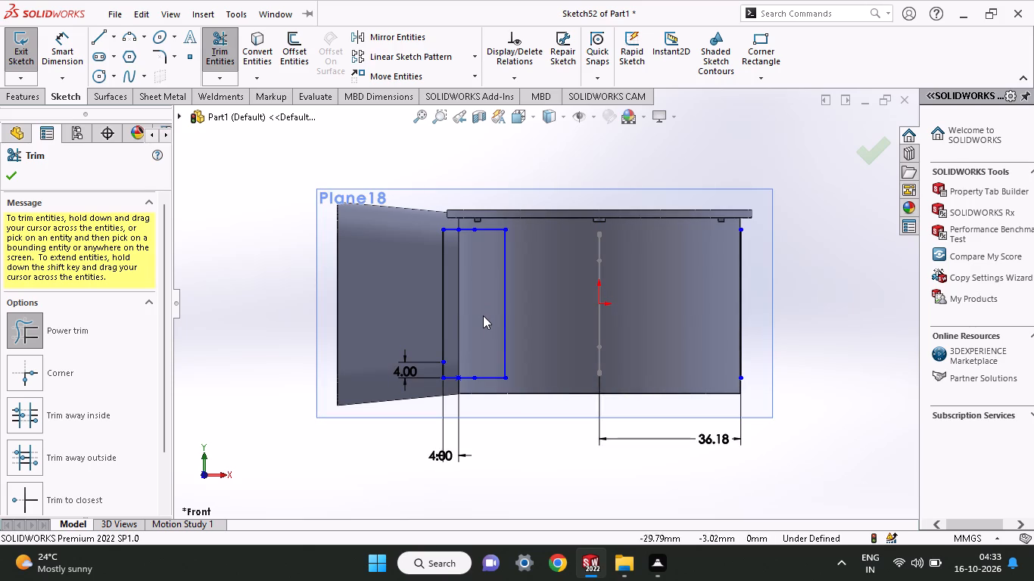
pyautogui.click(8, 172)
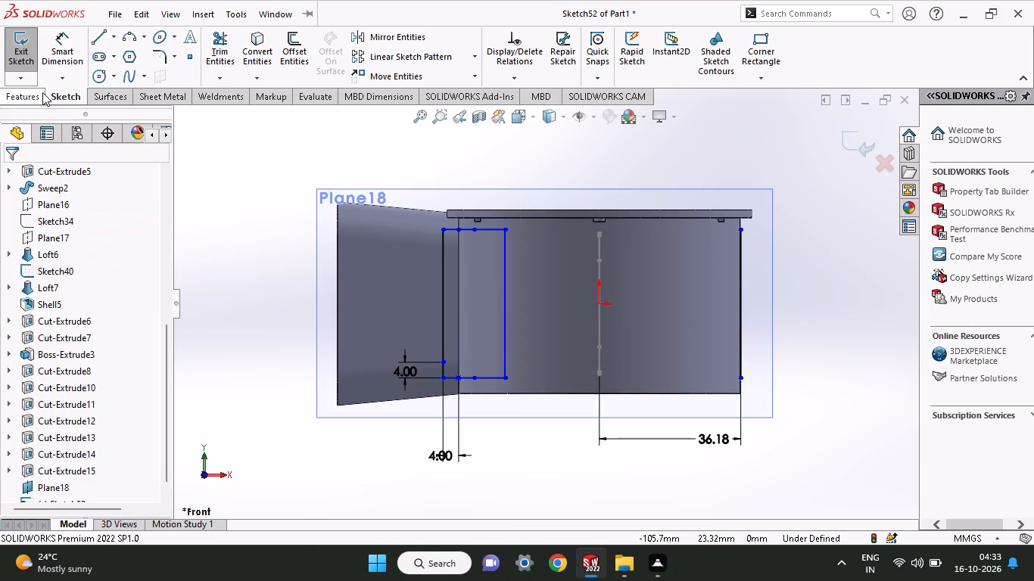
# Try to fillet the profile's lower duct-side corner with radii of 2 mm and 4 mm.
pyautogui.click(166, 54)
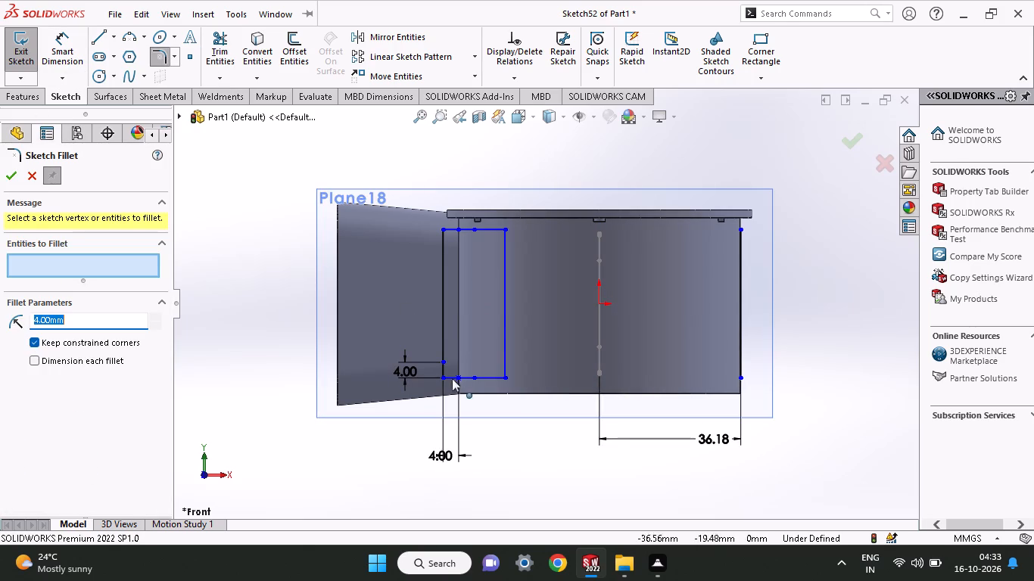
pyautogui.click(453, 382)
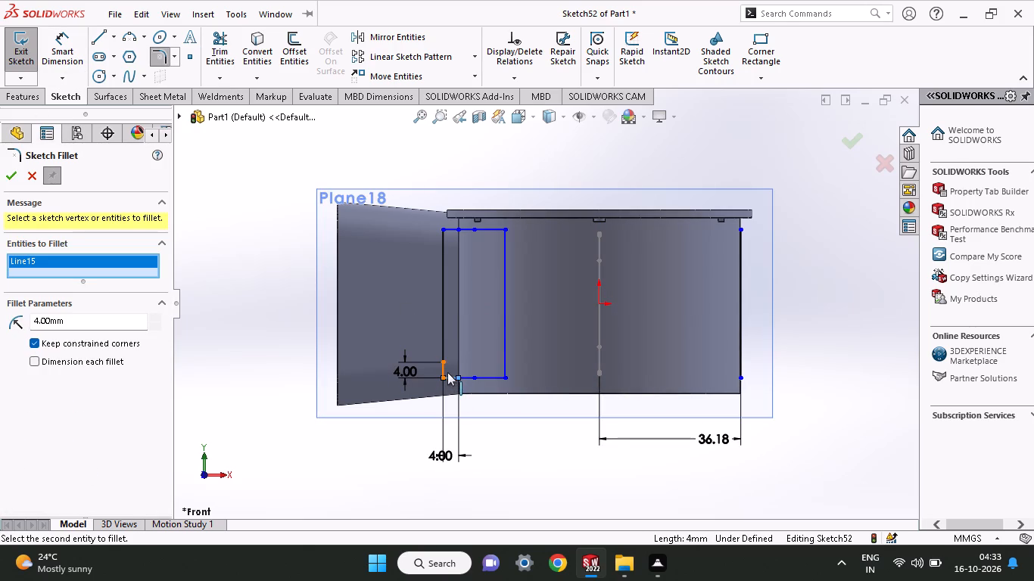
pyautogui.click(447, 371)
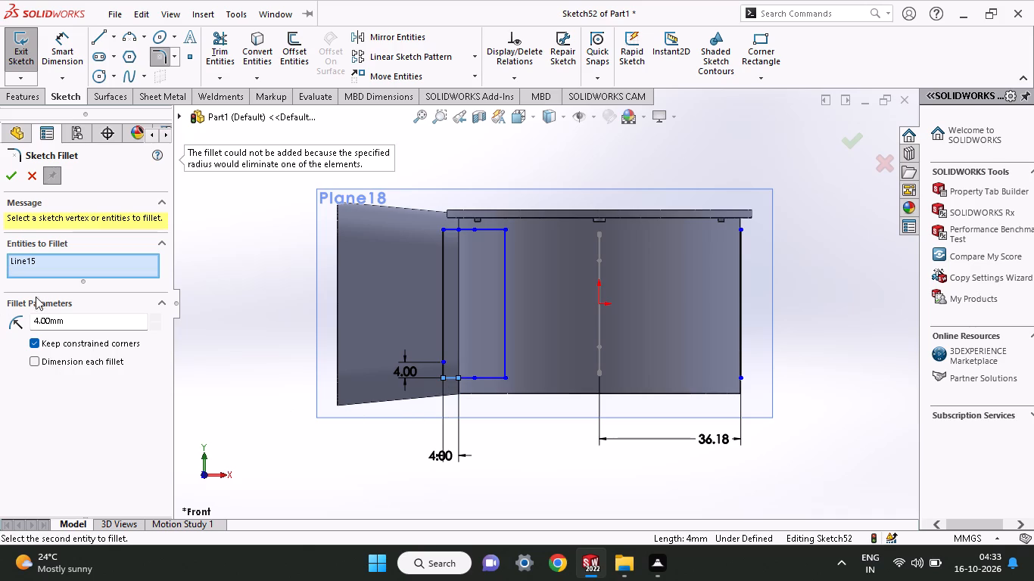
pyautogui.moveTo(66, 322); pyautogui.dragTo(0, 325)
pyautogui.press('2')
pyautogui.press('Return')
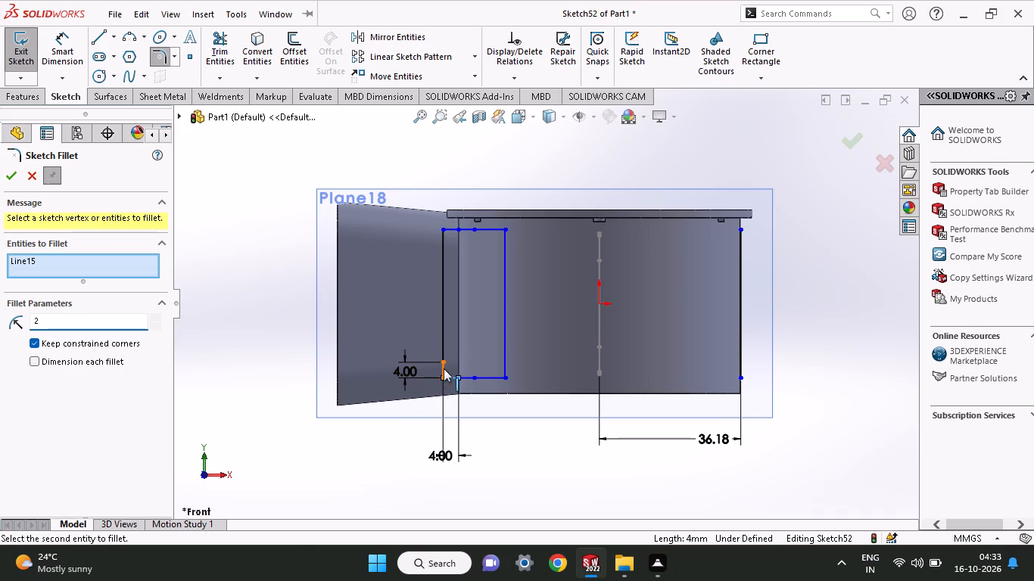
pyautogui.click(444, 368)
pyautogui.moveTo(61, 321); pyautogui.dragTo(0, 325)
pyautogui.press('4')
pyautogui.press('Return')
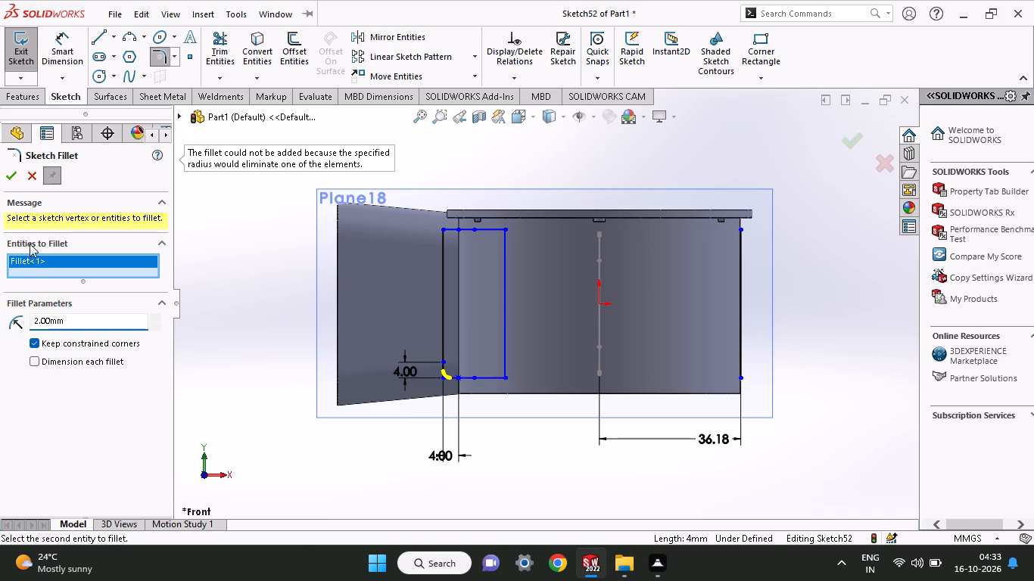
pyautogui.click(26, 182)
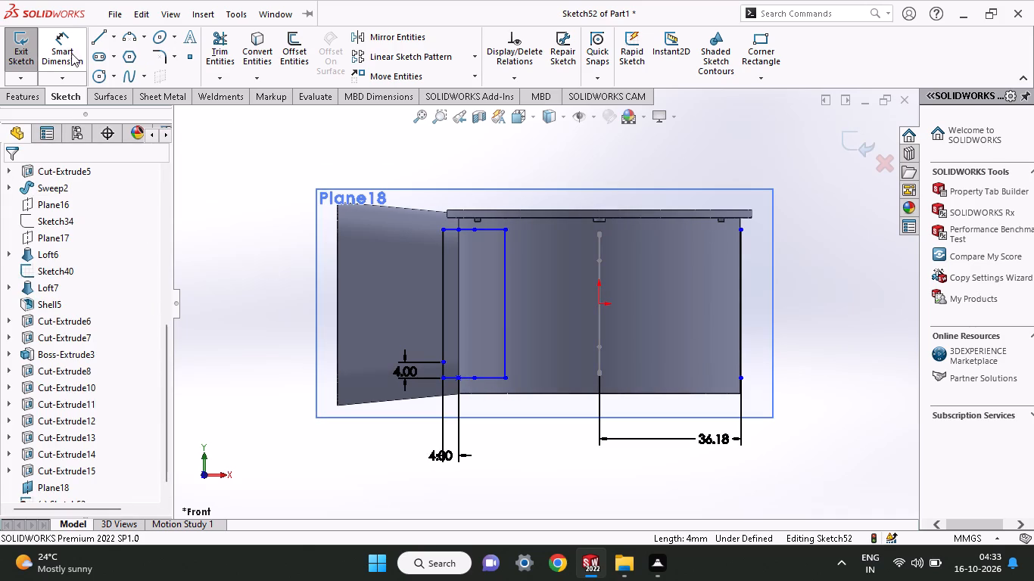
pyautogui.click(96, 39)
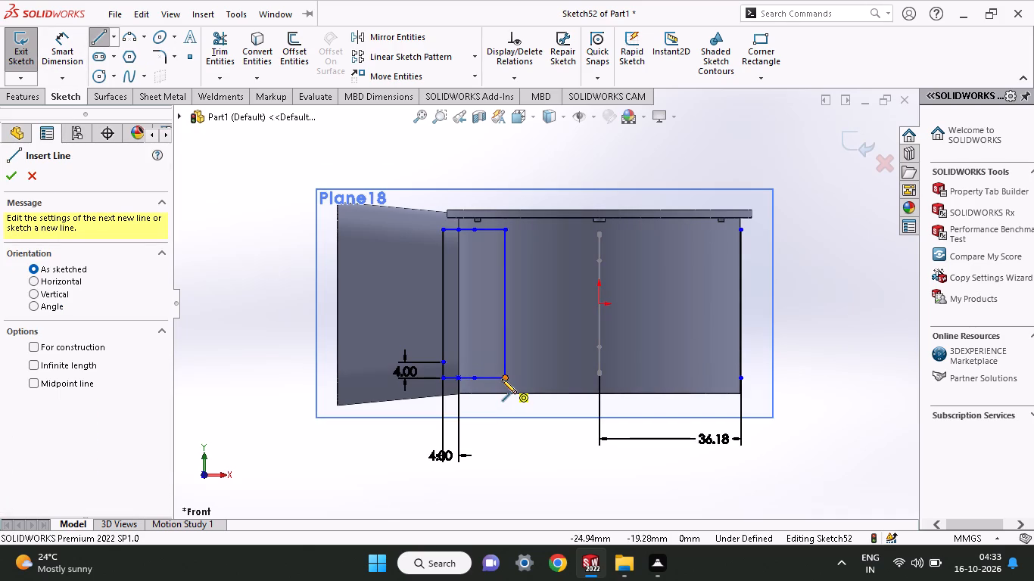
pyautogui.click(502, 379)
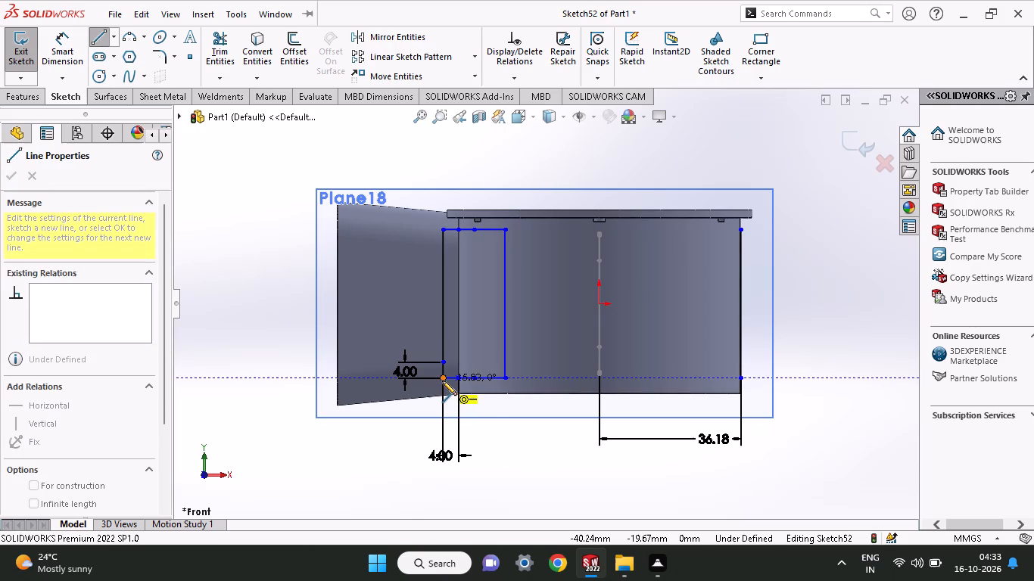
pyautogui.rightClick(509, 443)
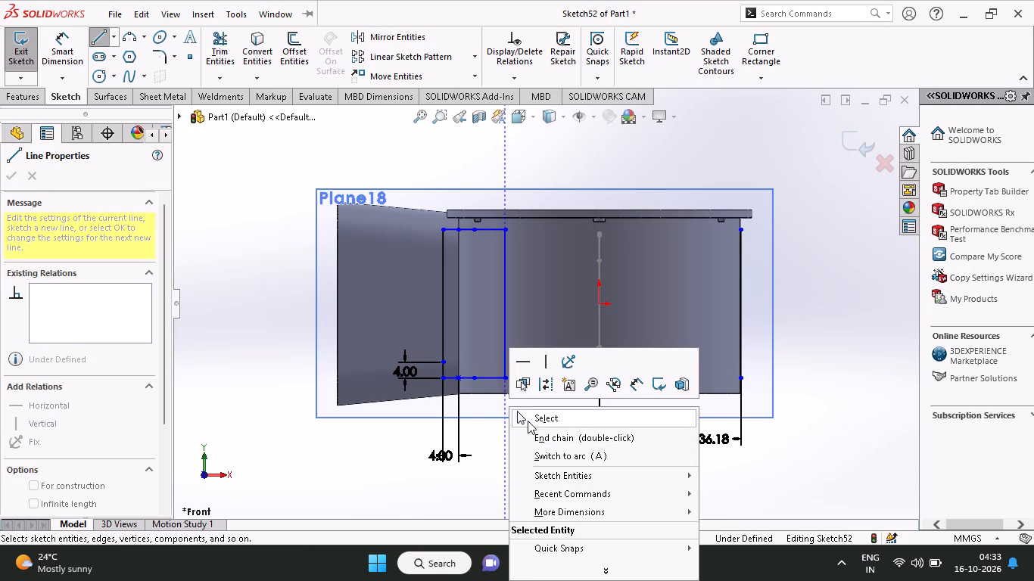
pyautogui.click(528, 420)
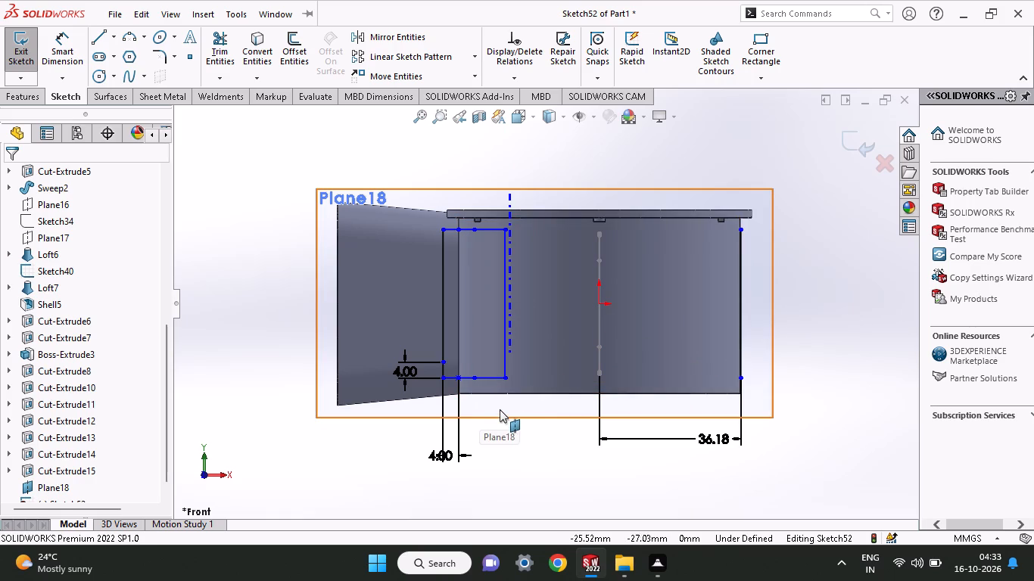
# Delete the whole duct-side rectangular profile together with its two 4 mm dimensions.
pyautogui.moveTo(513, 398); pyautogui.dragTo(413, 194)
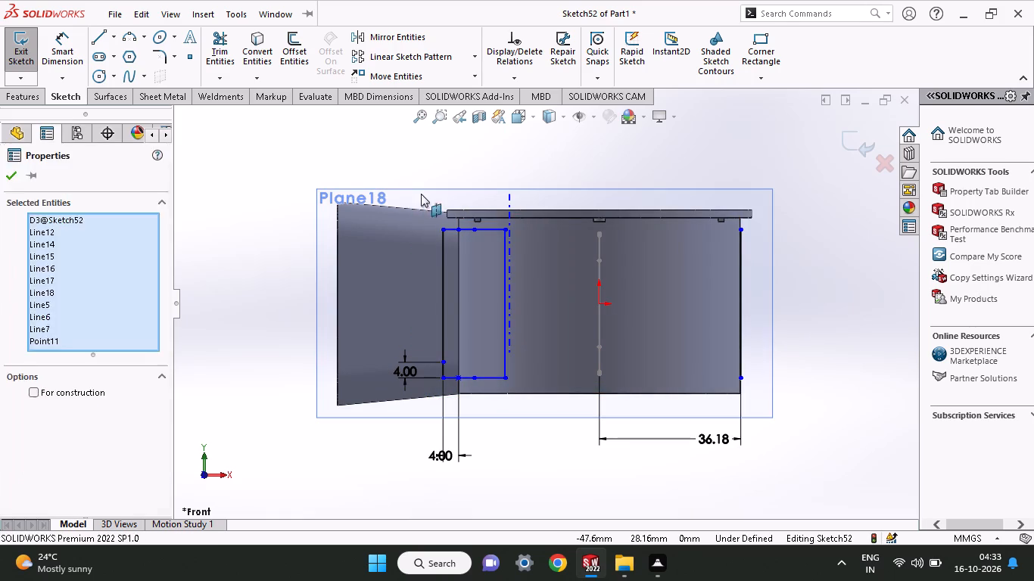
pyautogui.rightClick(421, 194)
pyautogui.click(515, 483)
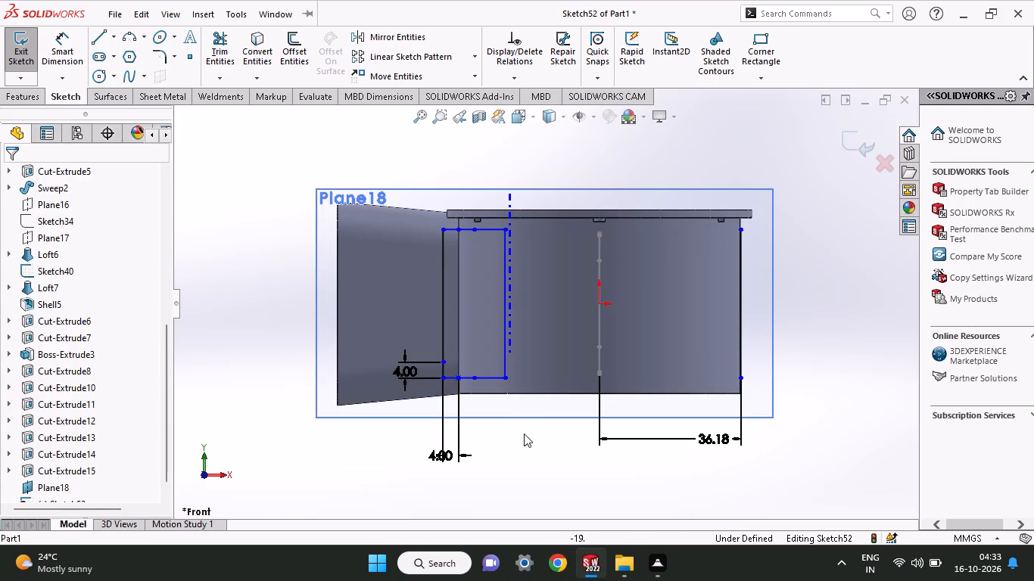
pyautogui.moveTo(525, 444); pyautogui.dragTo(421, 168)
pyautogui.rightClick(421, 168)
pyautogui.click(471, 362)
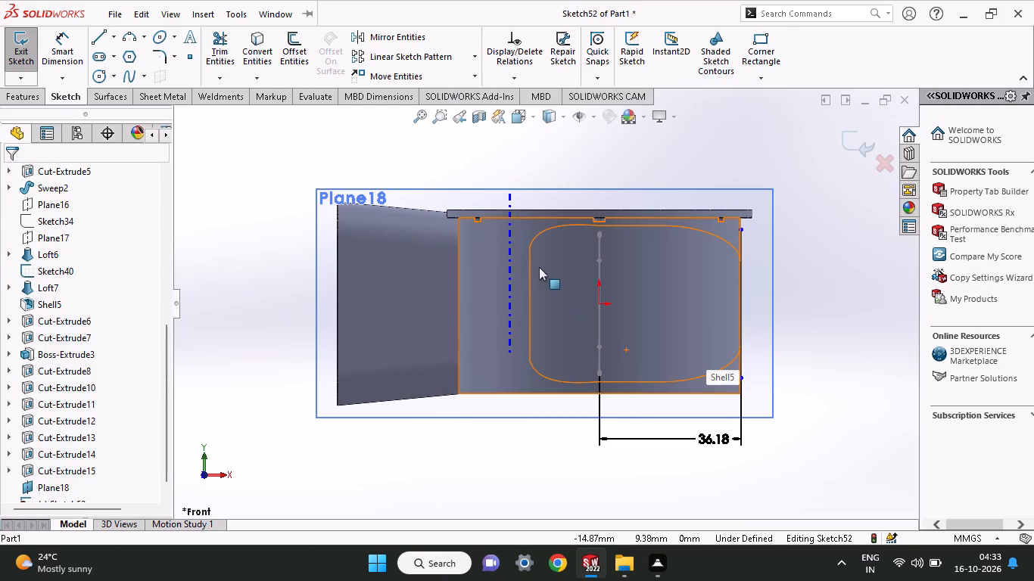
# Delete the 38 mm vertical line on the housing edge opposite the duct, along with its 36.18 mm dimension.
pyautogui.moveTo(777, 346); pyautogui.dragTo(765, 395)
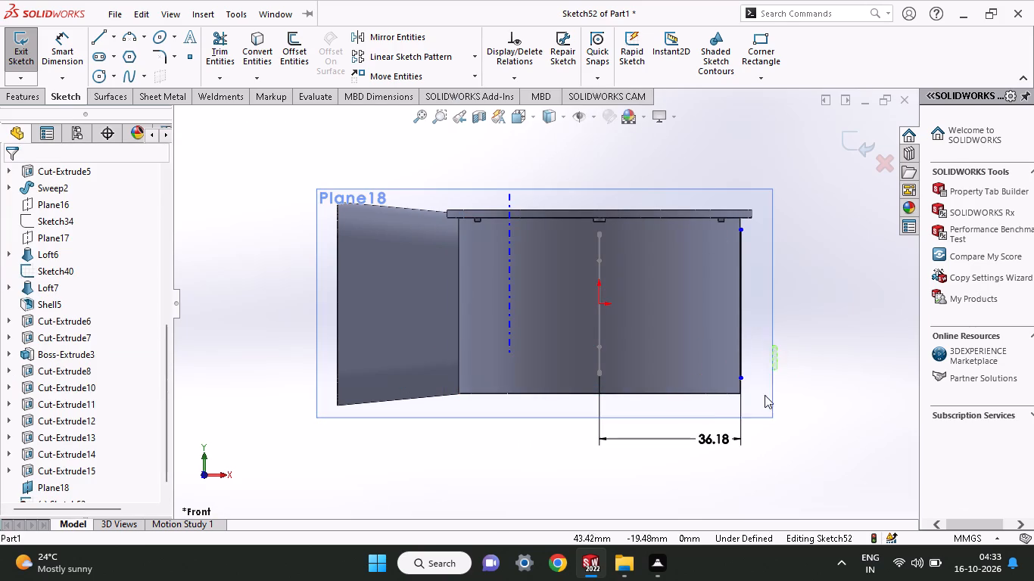
pyautogui.moveTo(765, 395); pyautogui.dragTo(609, 180)
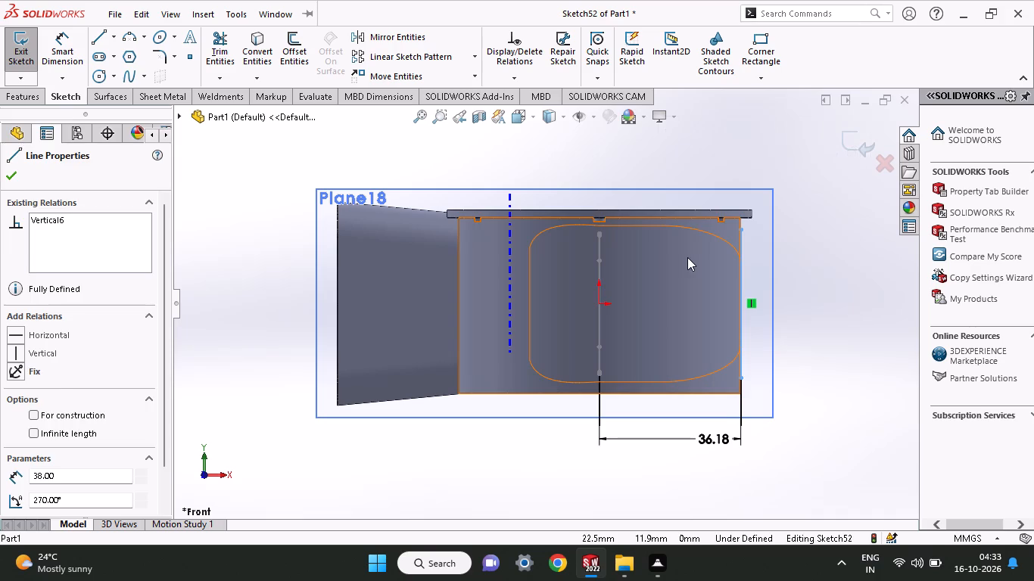
pyautogui.rightClick(687, 257)
pyautogui.click(642, 155)
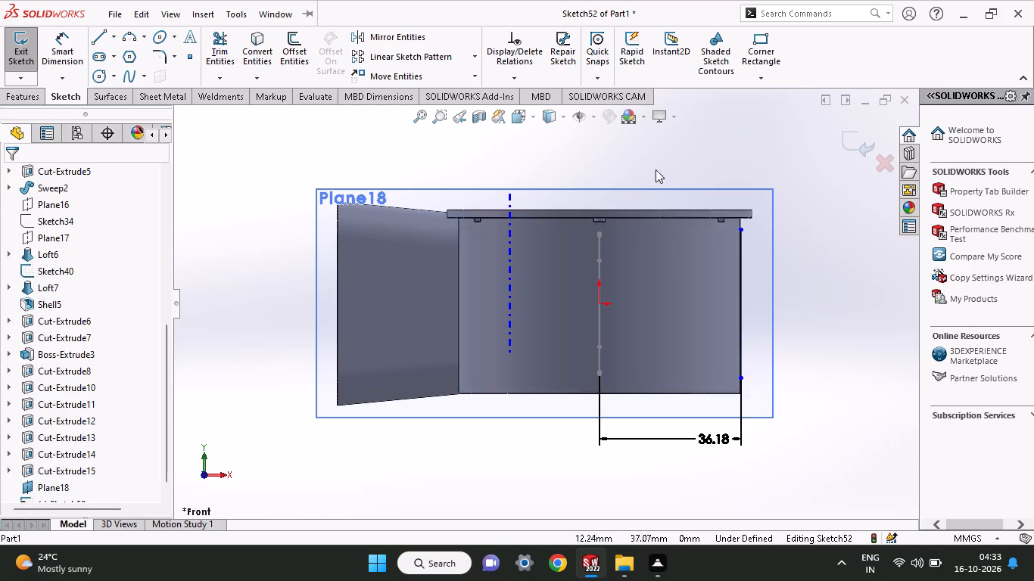
pyautogui.click(743, 273)
pyautogui.rightClick(743, 273)
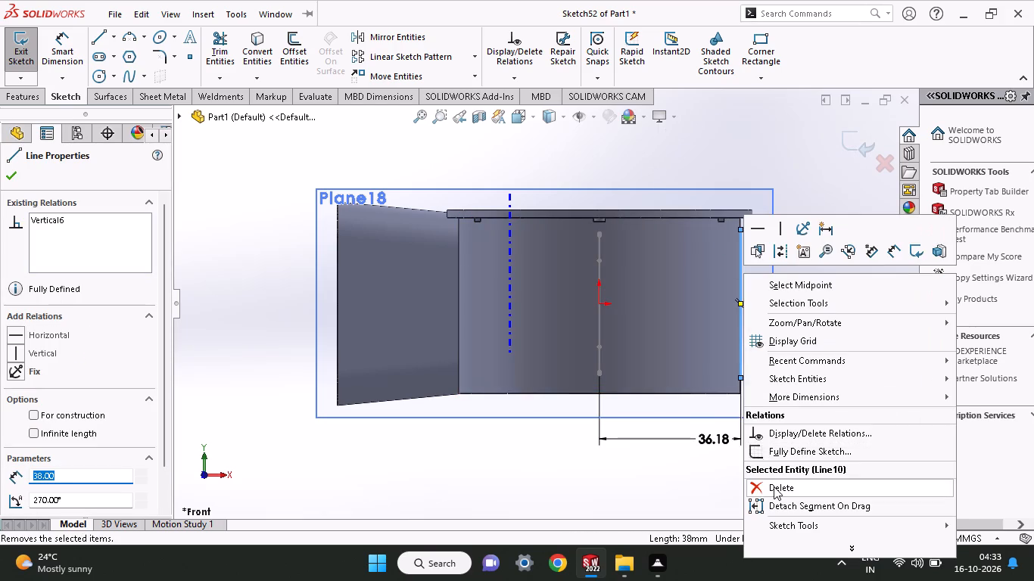
pyautogui.click(774, 486)
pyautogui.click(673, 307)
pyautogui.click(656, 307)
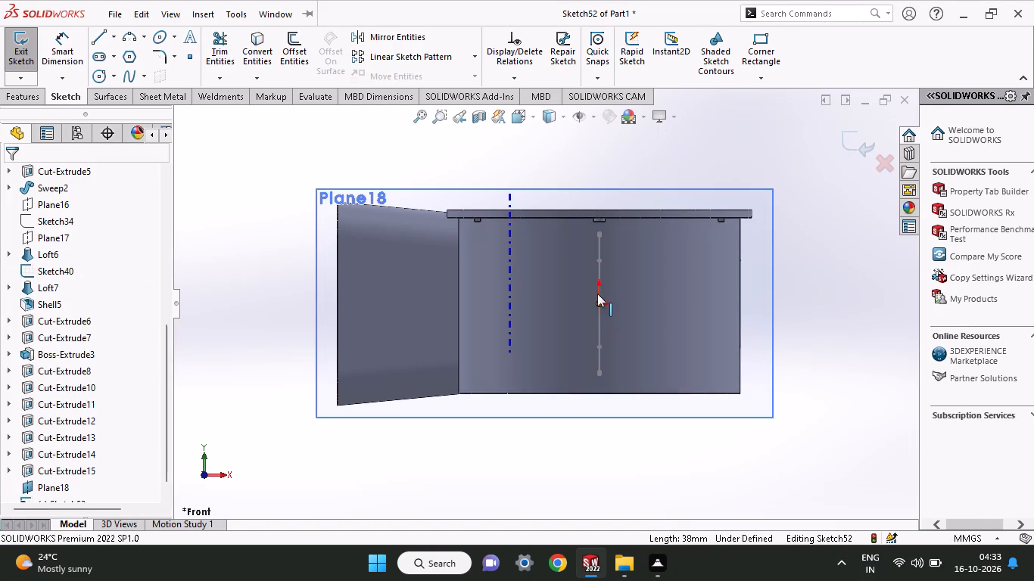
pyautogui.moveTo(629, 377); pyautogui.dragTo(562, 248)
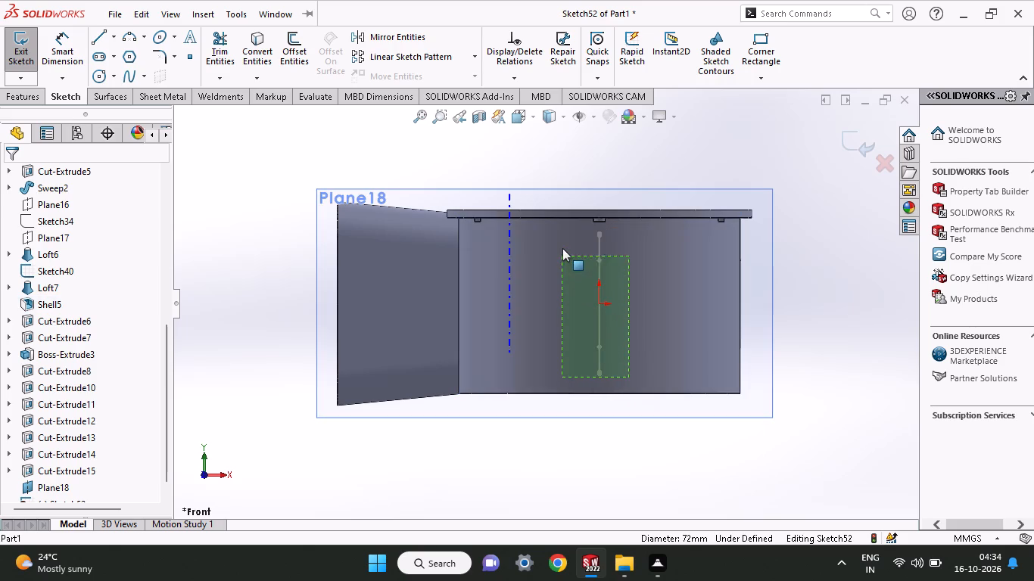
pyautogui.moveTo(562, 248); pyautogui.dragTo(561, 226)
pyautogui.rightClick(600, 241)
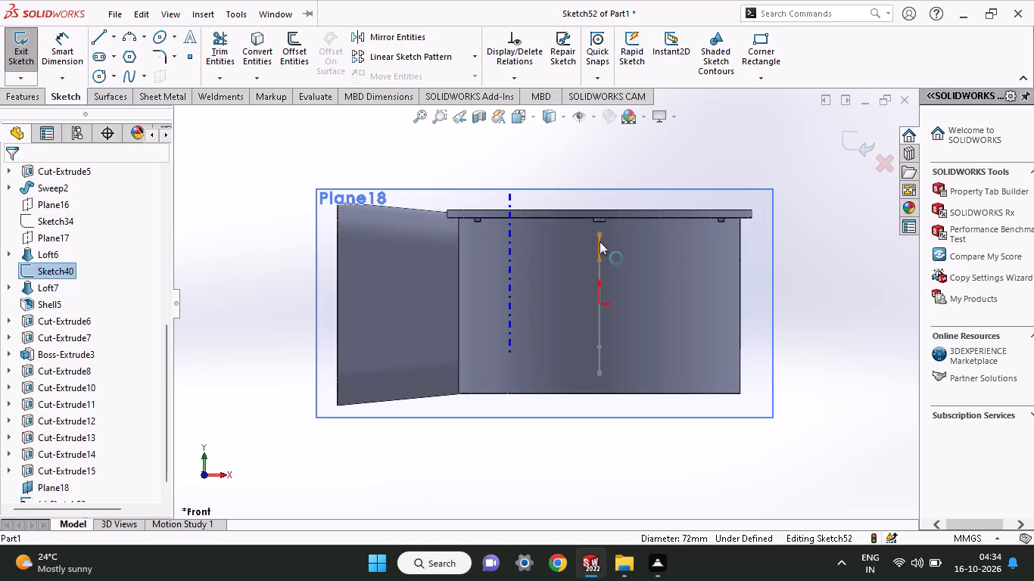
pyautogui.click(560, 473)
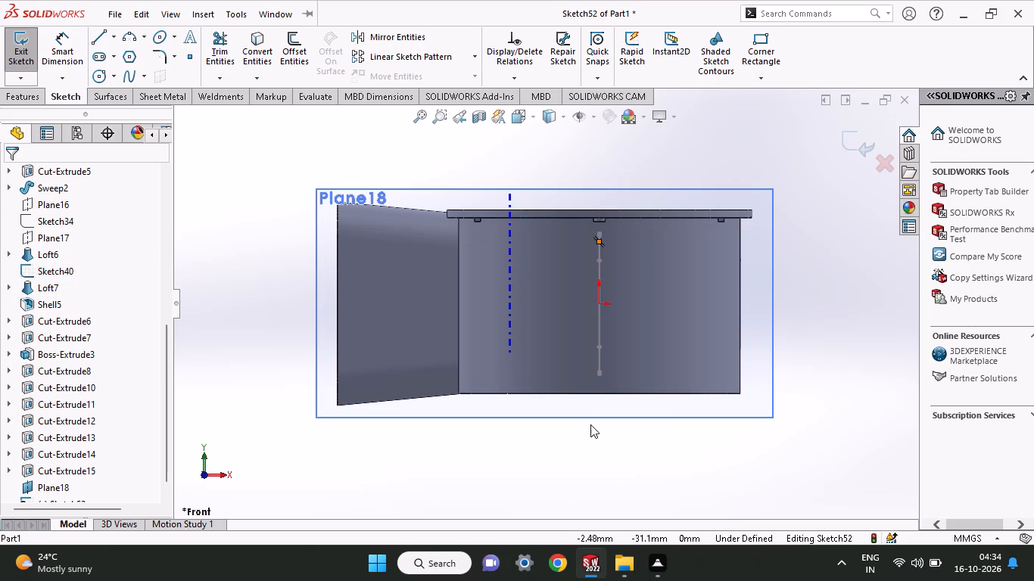
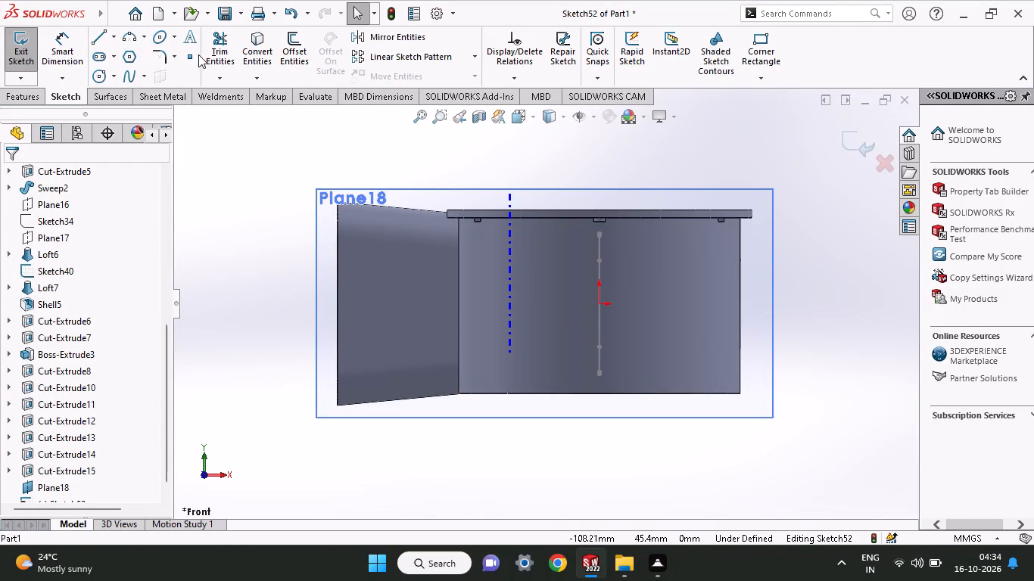
# Sketch vertical lines on the housing's duct-side edge, from its midpoint up about 10 mm, then down to about 9 mm below the midpoint.
pyautogui.click(104, 40)
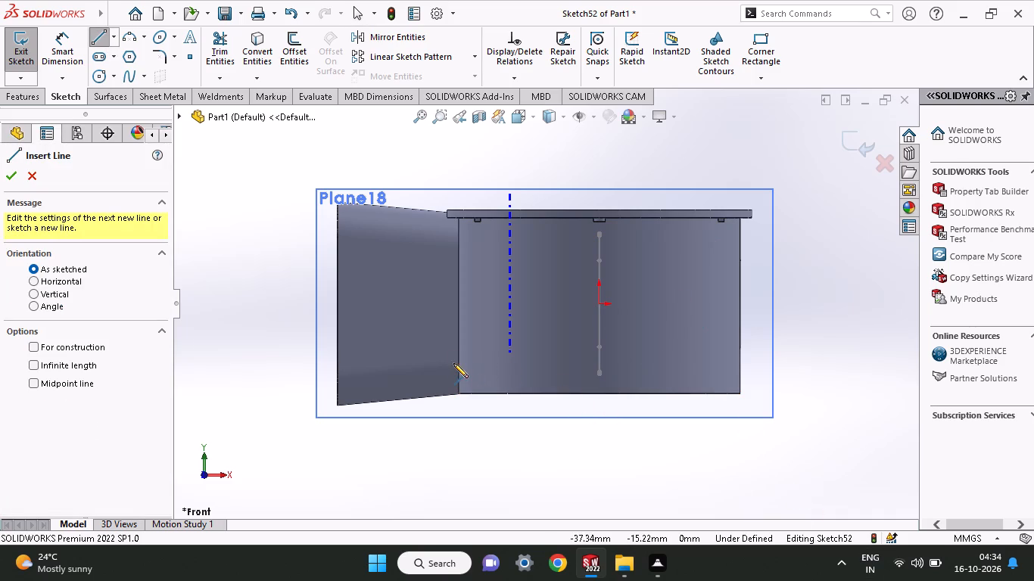
pyautogui.click(459, 307)
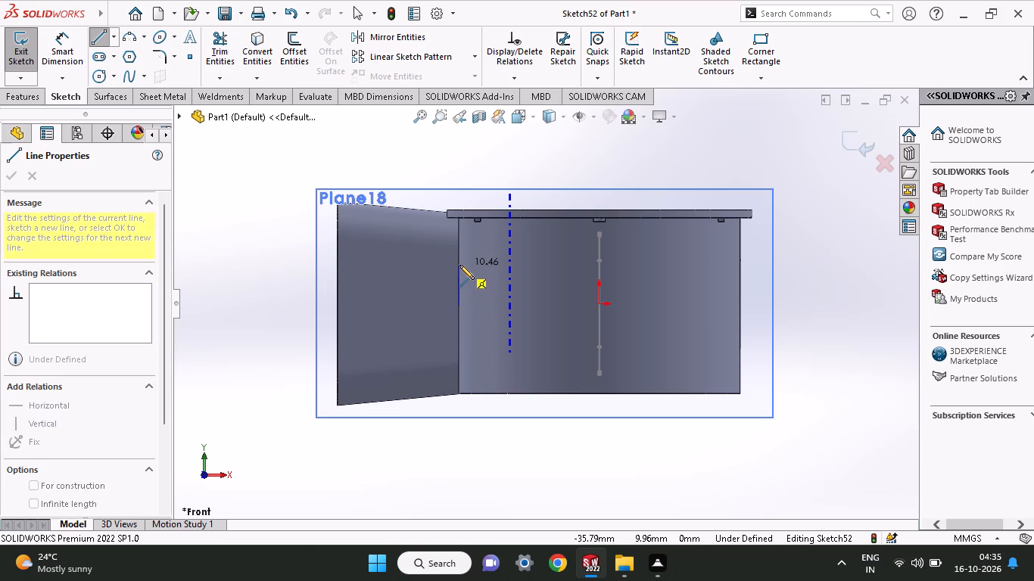
pyautogui.click(459, 265)
pyautogui.click(457, 340)
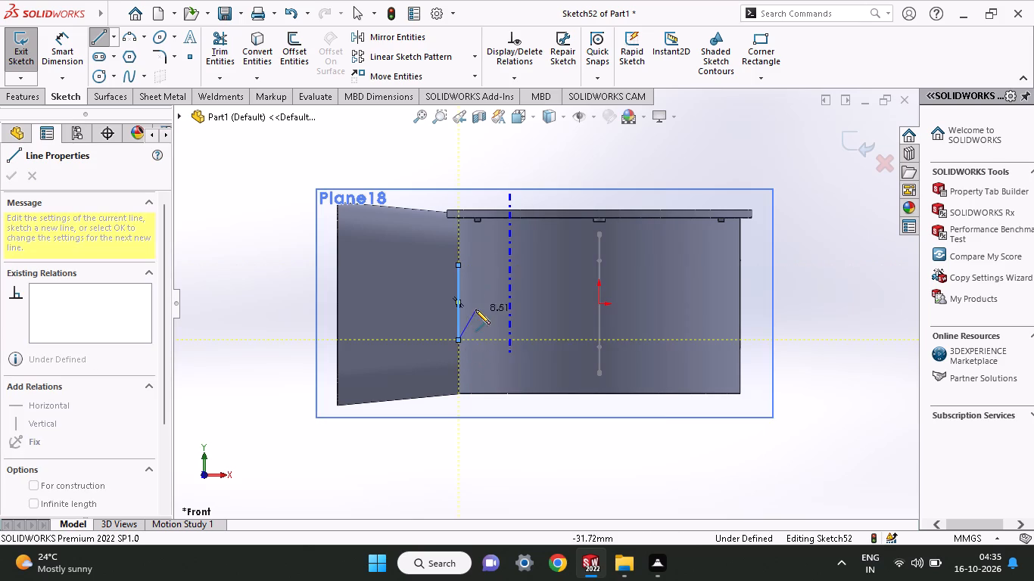
pyautogui.rightClick(475, 309)
pyautogui.click(495, 322)
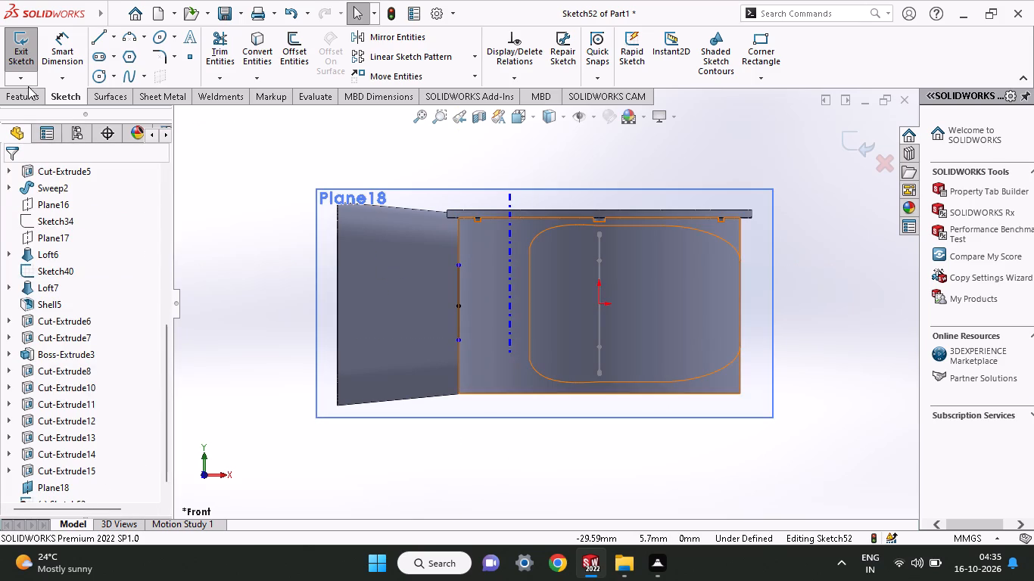
# Dimension the distance from the edge midpoint to the line's lower endpoint as 19 mm.
pyautogui.click(56, 32)
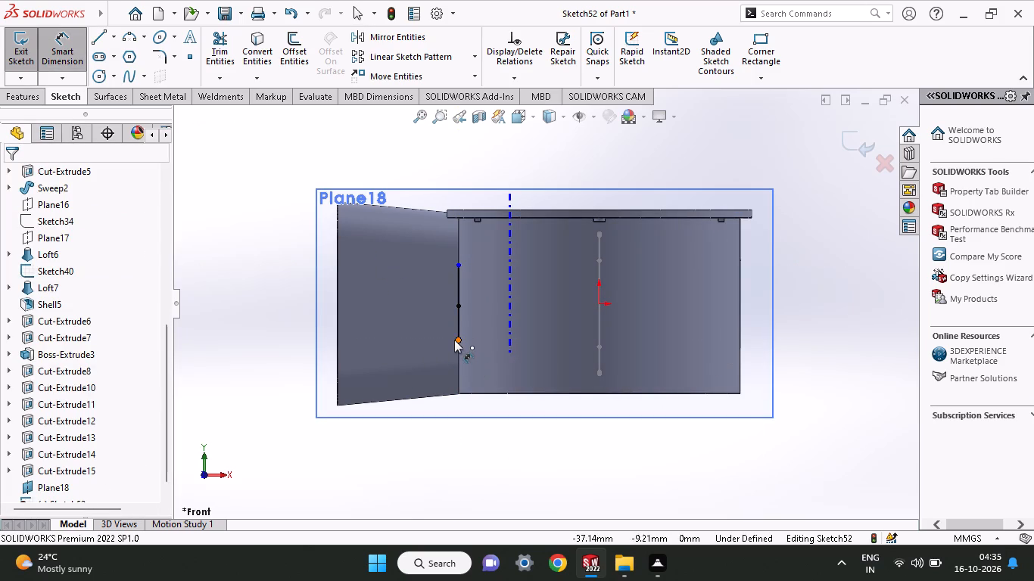
pyautogui.click(454, 340)
pyautogui.click(459, 307)
pyautogui.click(418, 321)
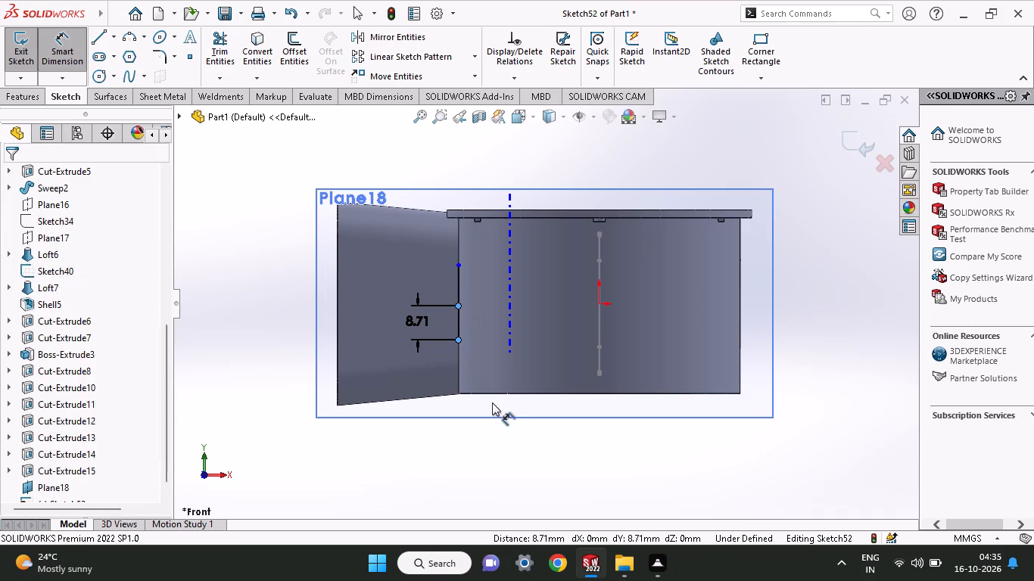
pyautogui.write('19')
pyautogui.press('Return')
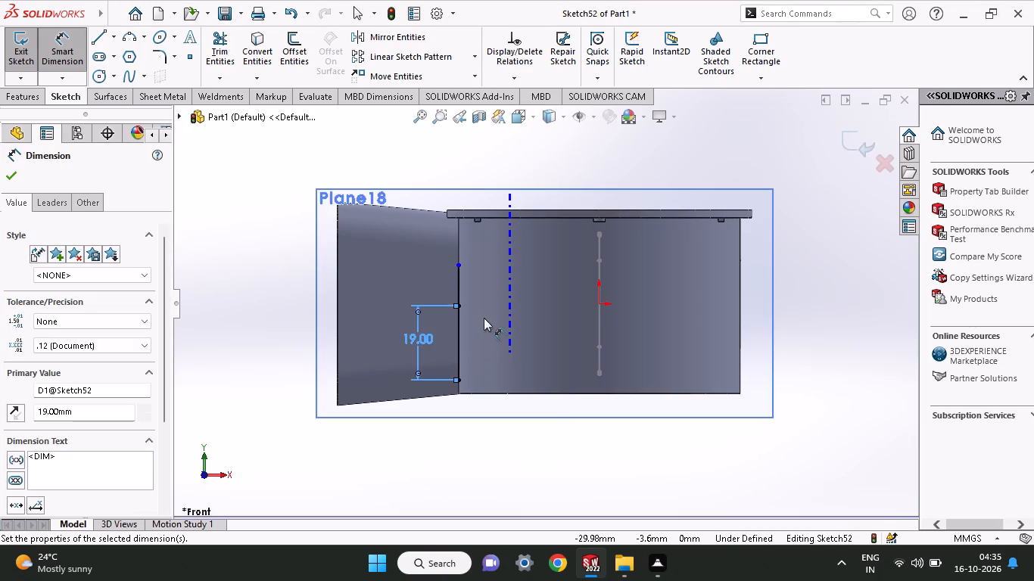
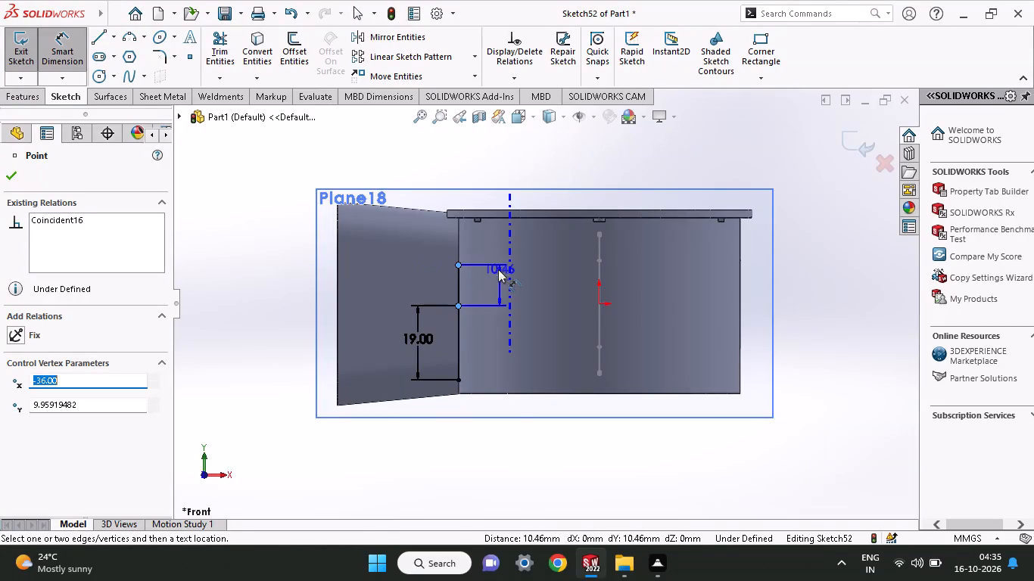
# Dimension the distance from the edge midpoint to the line's upper endpoint as 19 mm.
pyautogui.click(418, 270)
pyautogui.write('19')
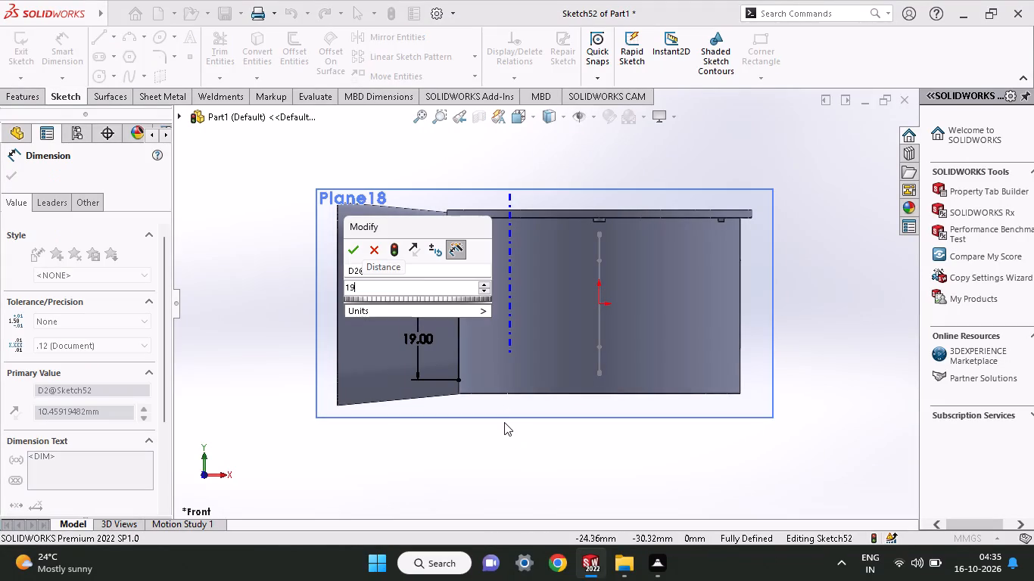
pyautogui.press('Return')
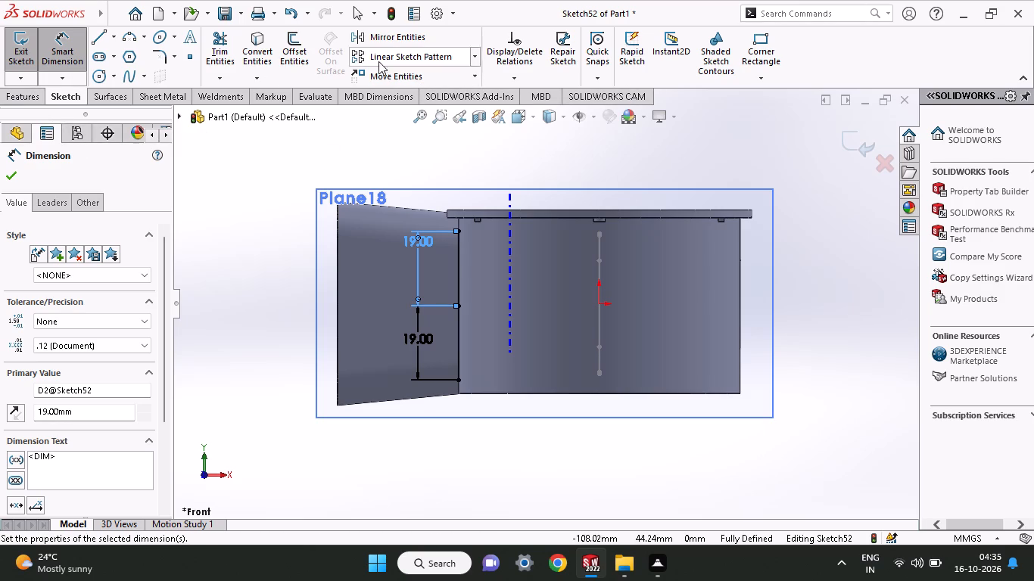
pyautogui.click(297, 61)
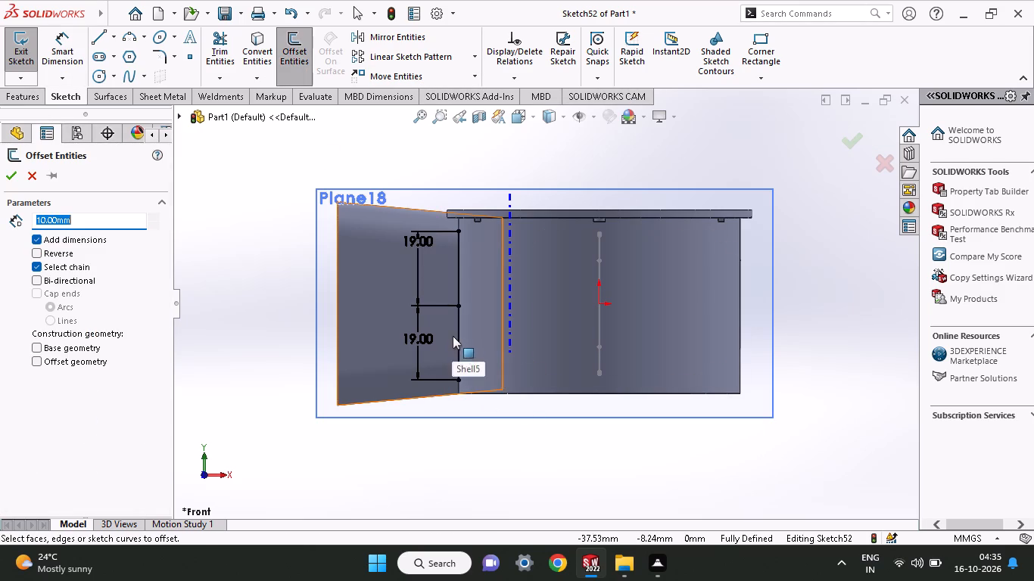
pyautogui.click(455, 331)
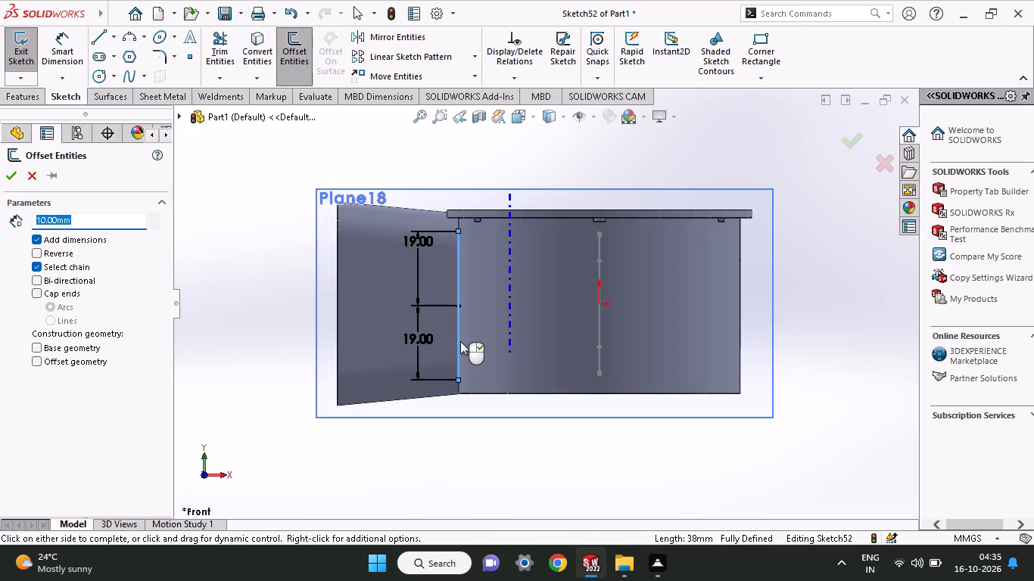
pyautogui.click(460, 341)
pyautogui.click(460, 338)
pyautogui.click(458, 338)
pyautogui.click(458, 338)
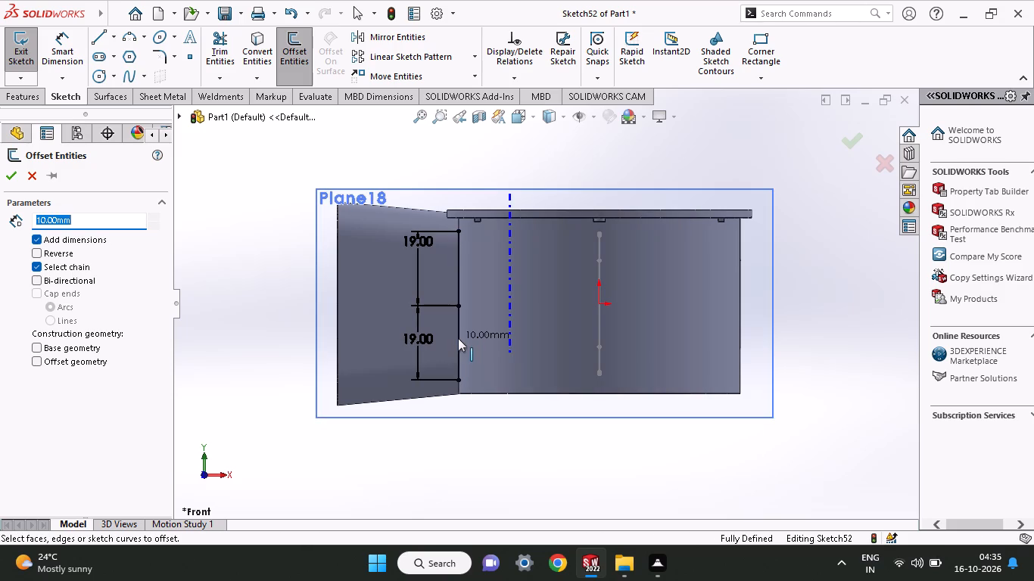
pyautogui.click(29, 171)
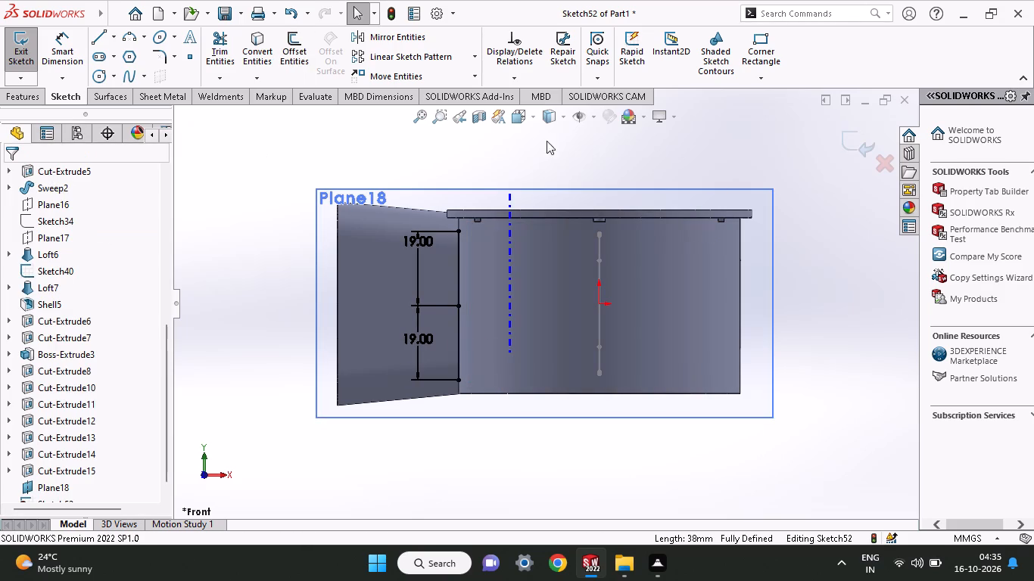
# Sketch a horizontal line about 5.4 mm long from the edge line's lower endpoint outward toward the duct.
pyautogui.click(98, 39)
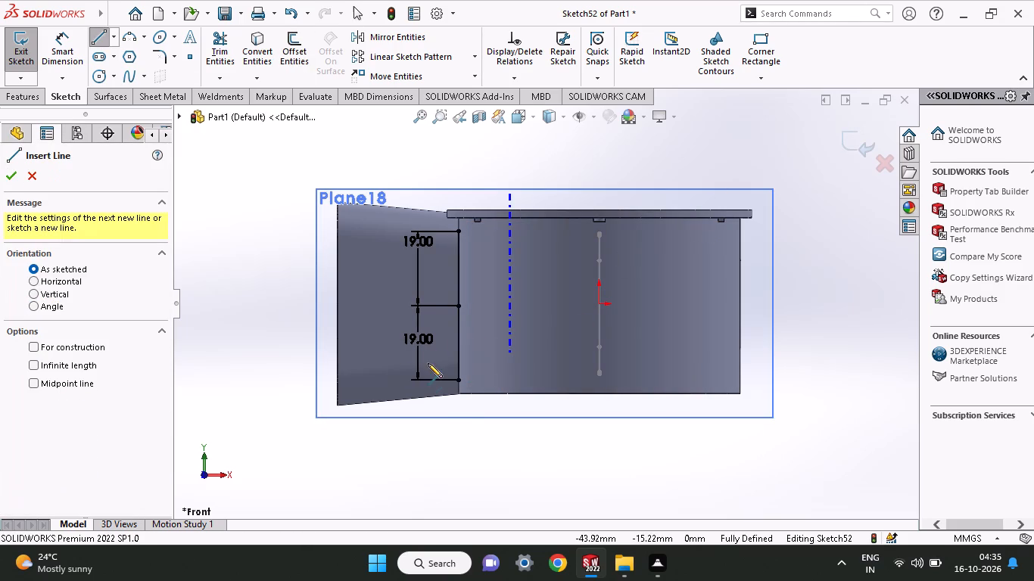
pyautogui.click(460, 384)
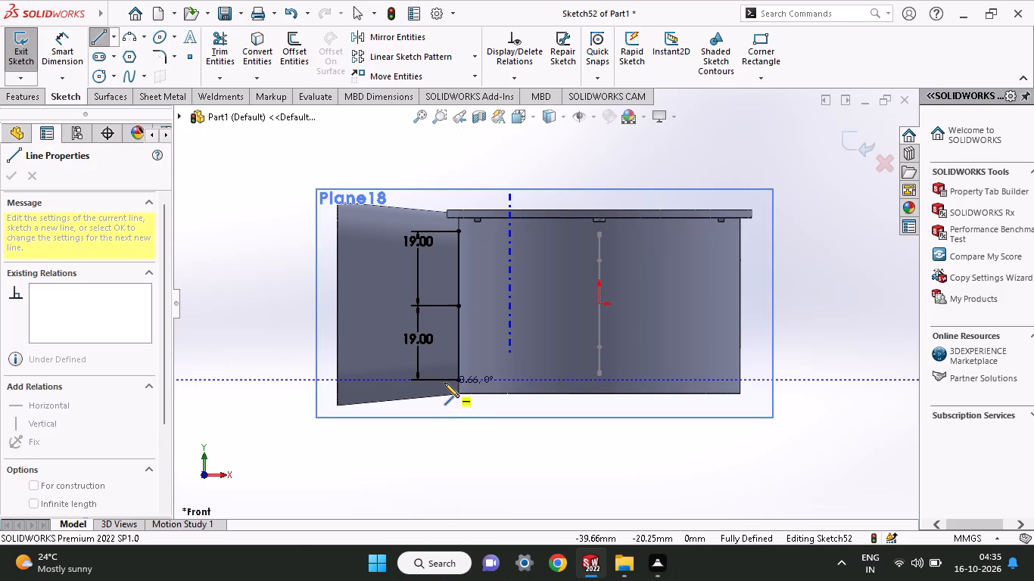
pyautogui.click(438, 383)
pyautogui.rightClick(267, 356)
pyautogui.click(282, 374)
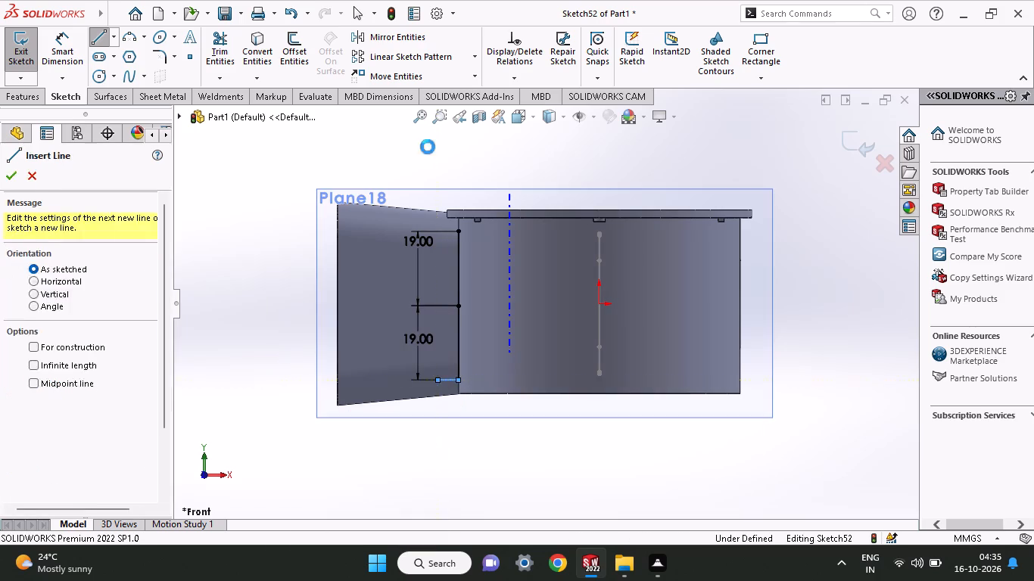
# Dimension the short horizontal line at the lower endpoint as 4 mm.
pyautogui.click(67, 54)
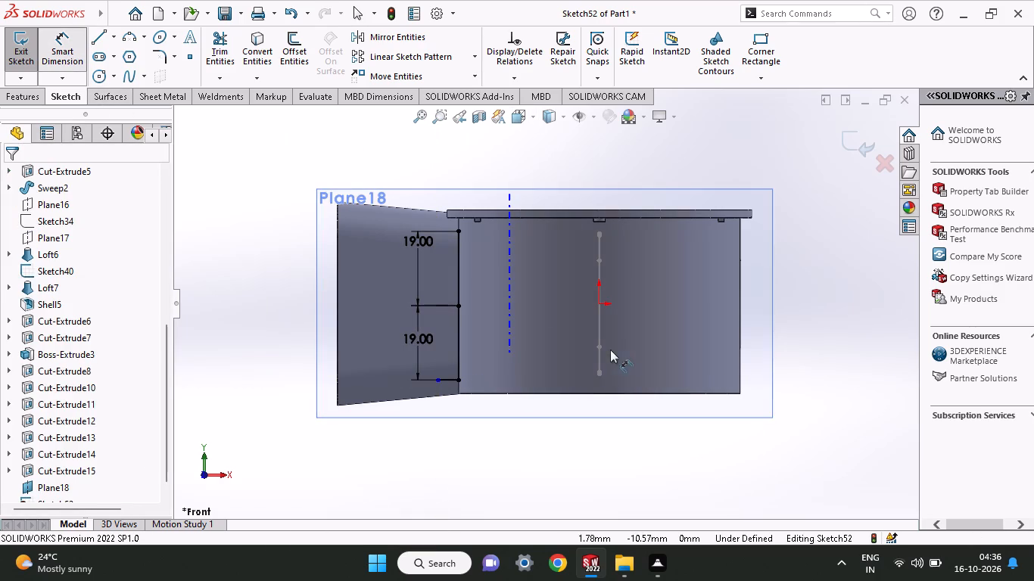
pyautogui.click(435, 384)
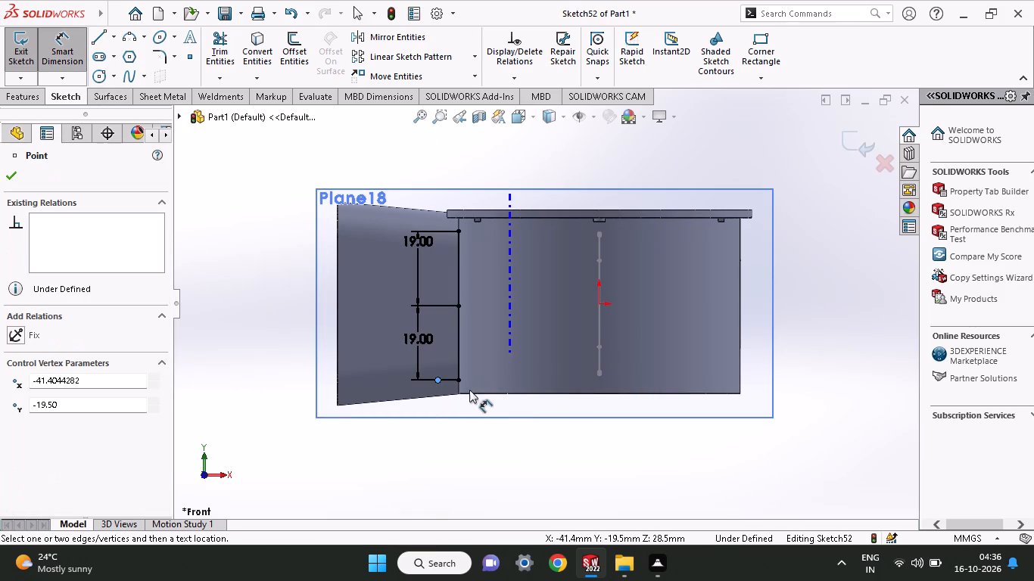
pyautogui.click(458, 381)
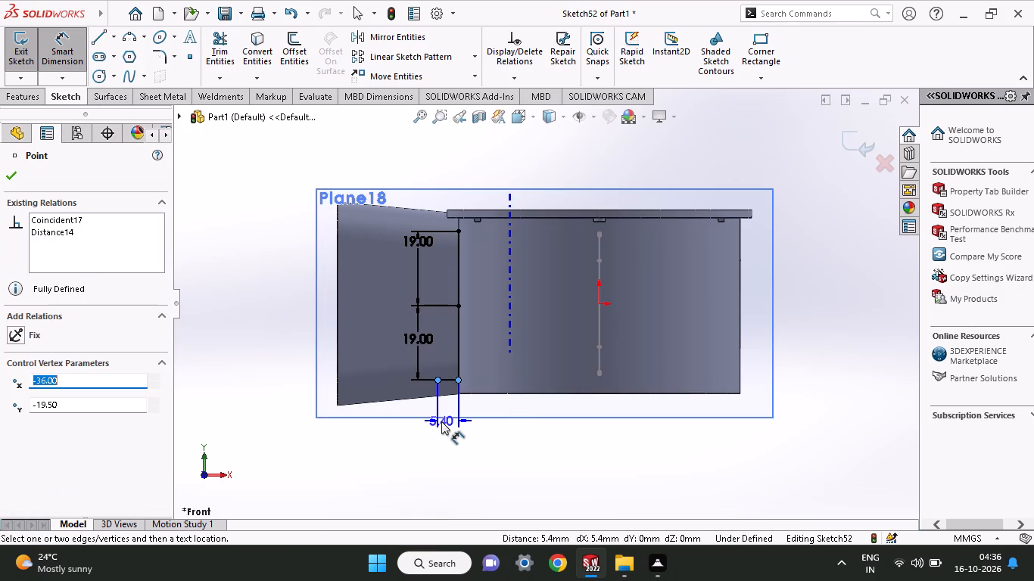
pyautogui.click(441, 421)
pyautogui.press('4')
pyautogui.press('Return')
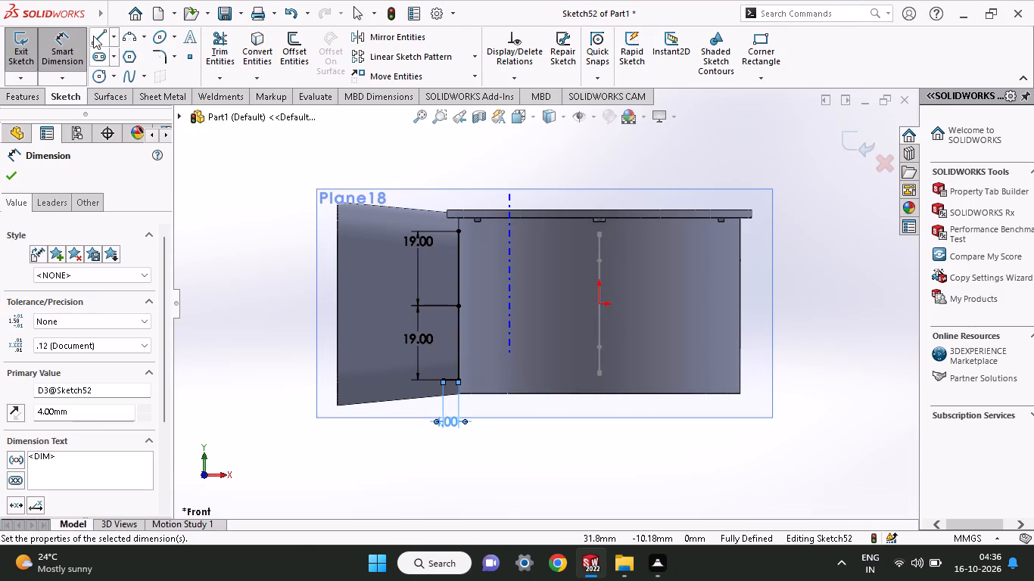
# Sketch a 38 mm vertical line up from the short line's outer end, plus a line about 4.2 mm long back toward the housing edge.
pyautogui.click(93, 36)
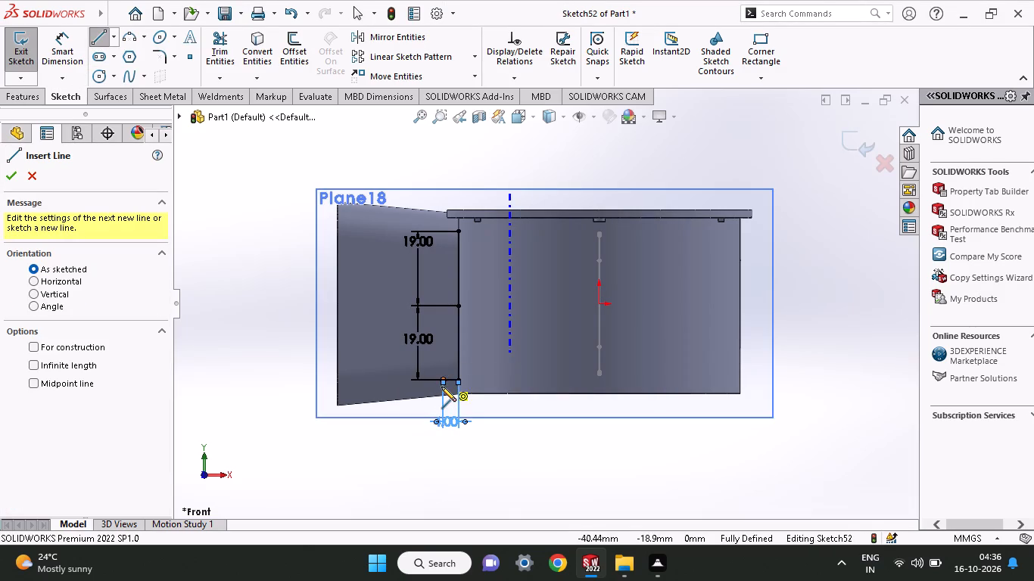
pyautogui.click(441, 382)
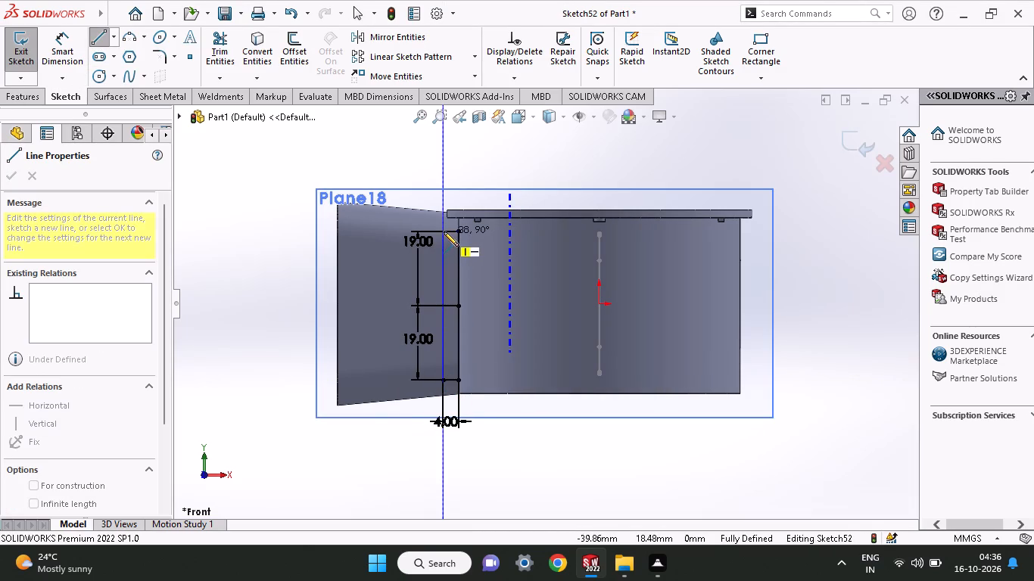
pyautogui.click(444, 231)
pyautogui.click(461, 236)
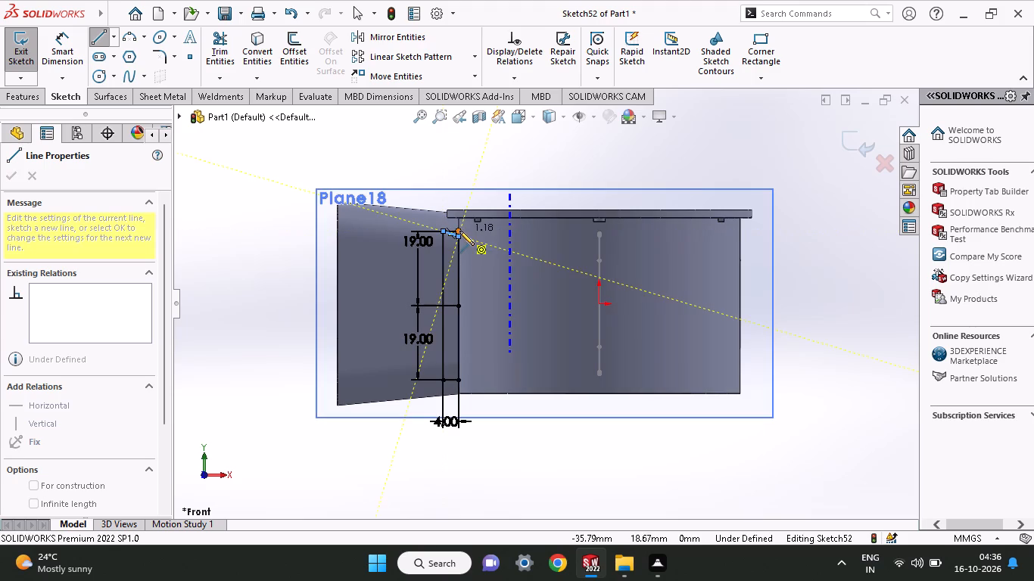
pyautogui.rightClick(475, 281)
pyautogui.click(506, 301)
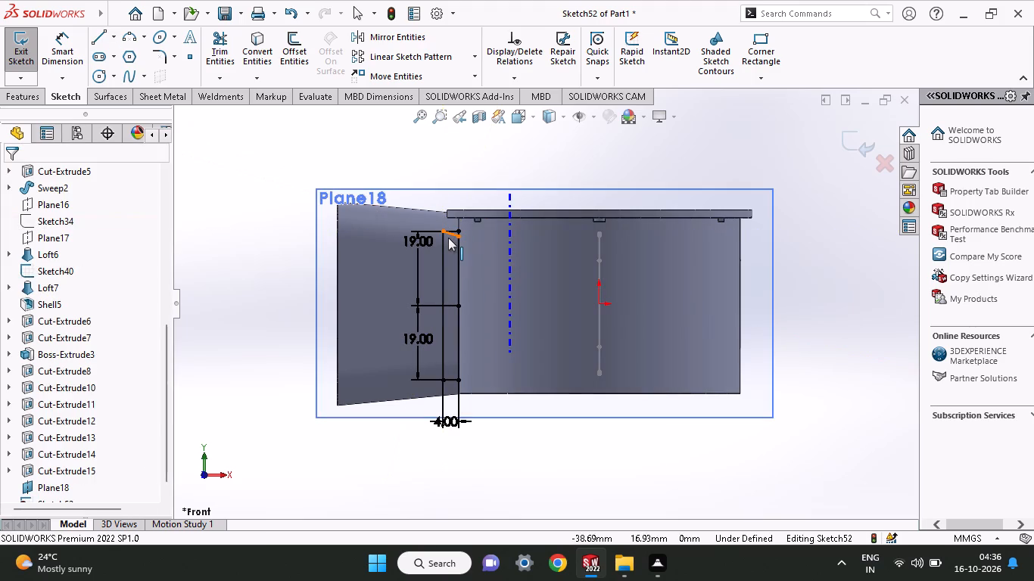
# Replace the slanted top line with a horizontal line joining the upper ends of the two vertical lines.
pyautogui.click(450, 235)
pyautogui.rightClick(450, 235)
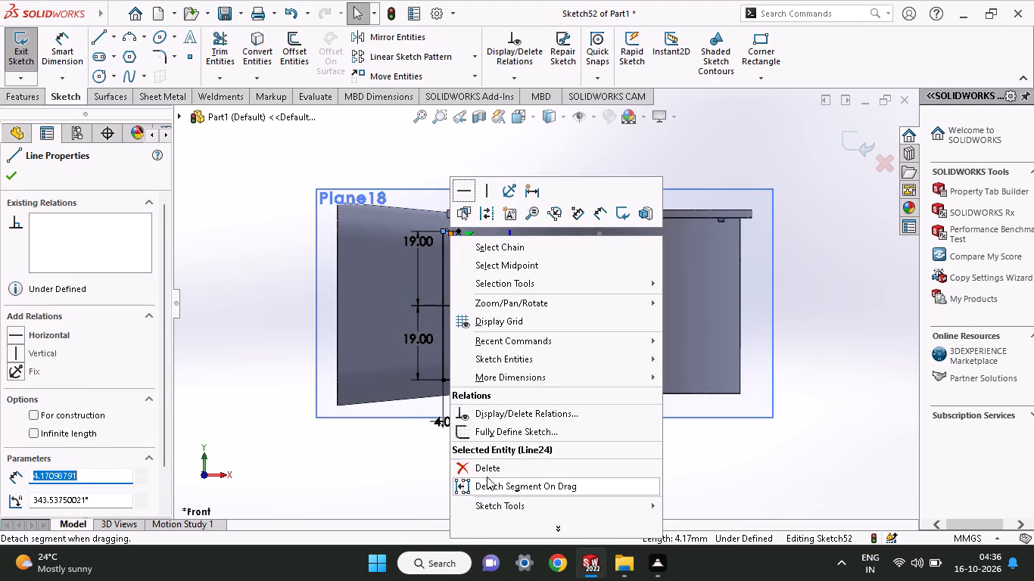
pyautogui.click(487, 471)
pyautogui.click(91, 35)
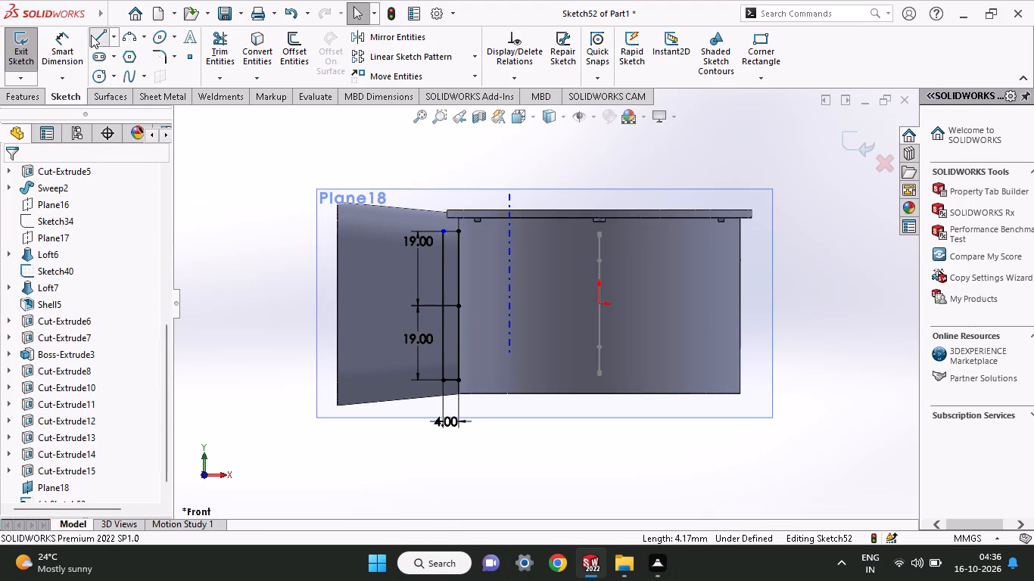
pyautogui.click(444, 231)
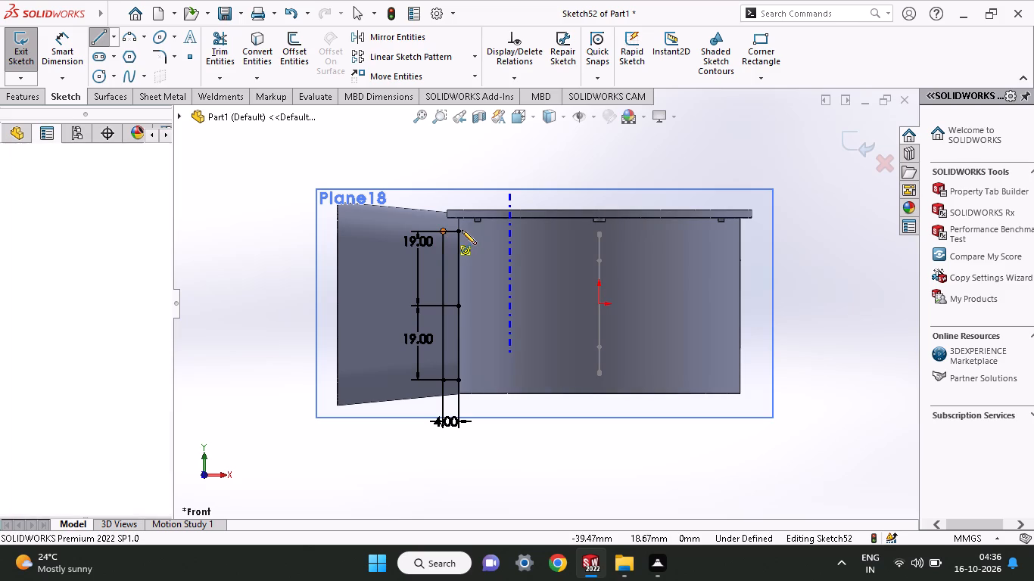
pyautogui.click(462, 230)
pyautogui.rightClick(426, 151)
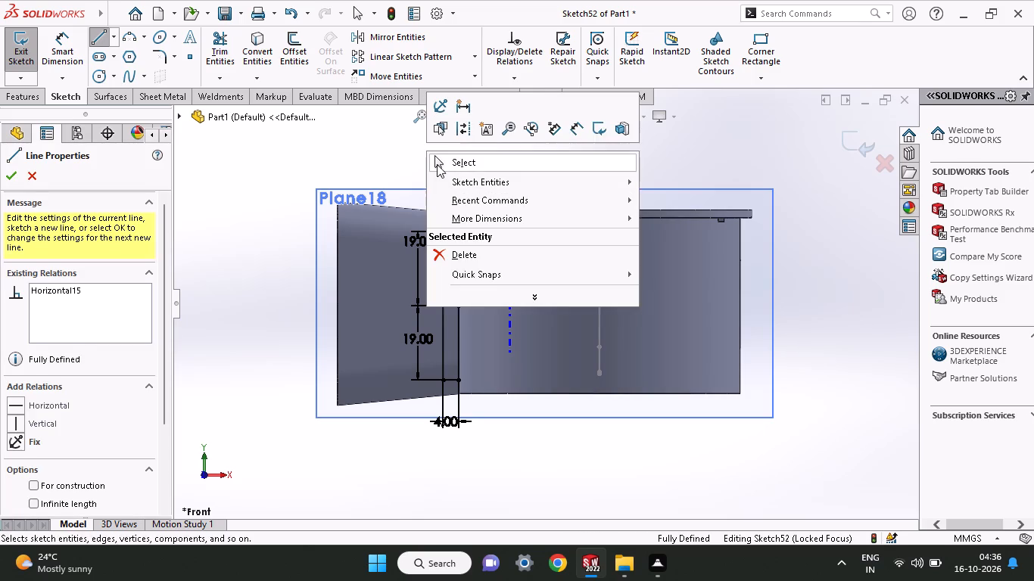
pyautogui.click(437, 164)
# Power trim the vertical lines on the housing edge and both short horizontal lines, leaving only the outer 38 mm vertical line.
pyautogui.click(225, 53)
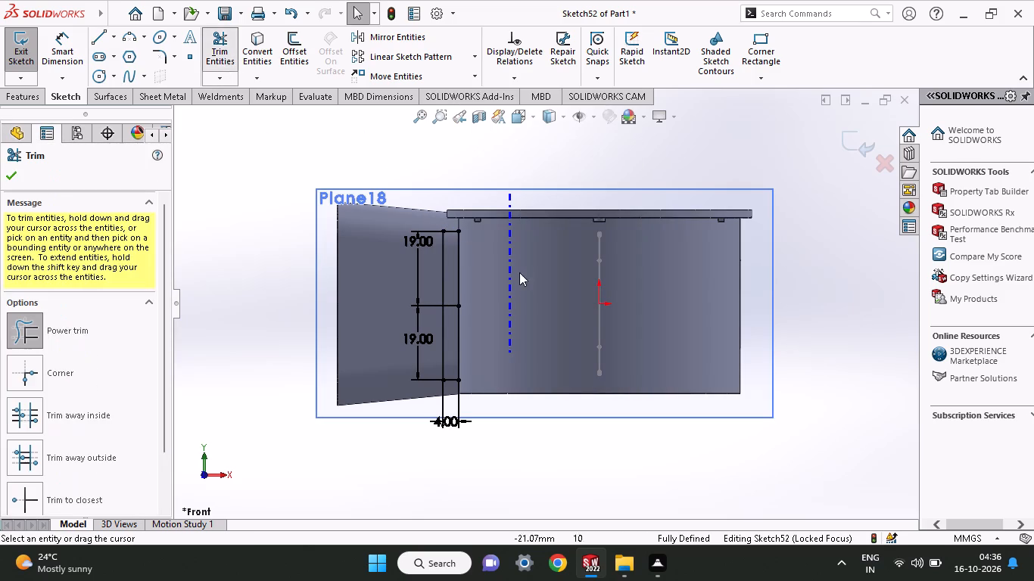
pyautogui.moveTo(472, 263); pyautogui.dragTo(453, 334)
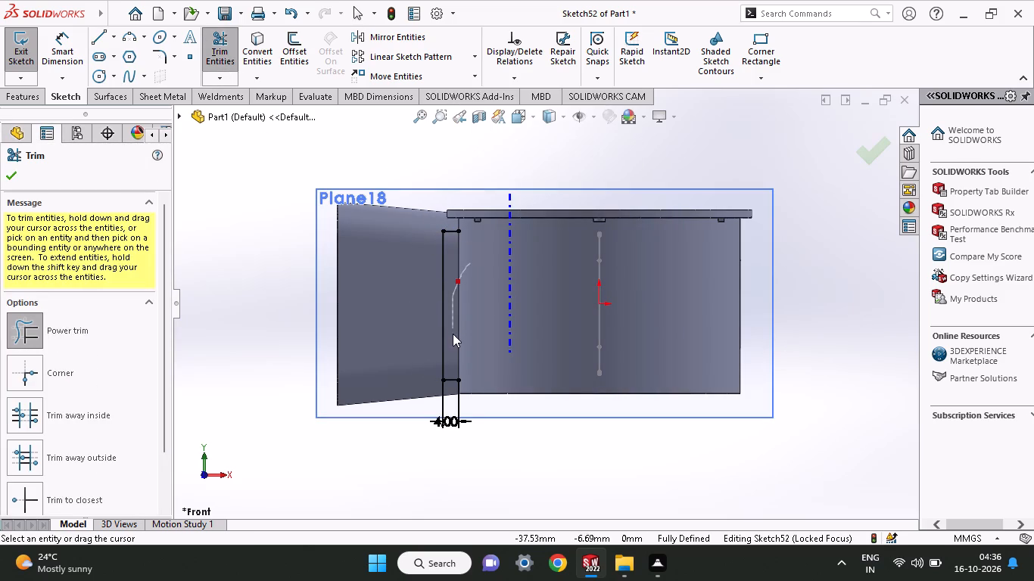
pyautogui.moveTo(453, 334); pyautogui.dragTo(455, 393)
pyautogui.moveTo(456, 254); pyautogui.dragTo(456, 252)
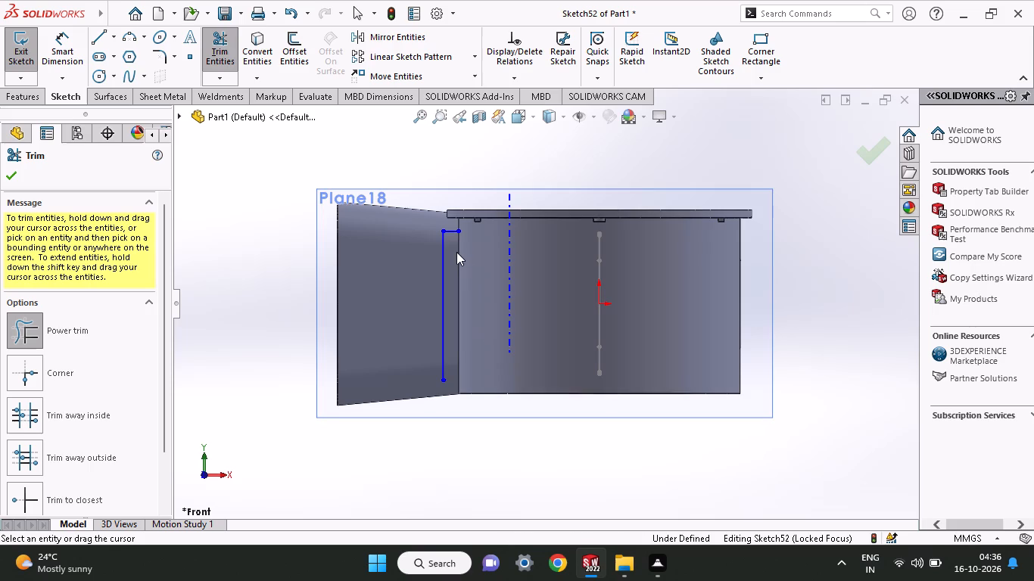
pyautogui.moveTo(456, 252); pyautogui.dragTo(450, 194)
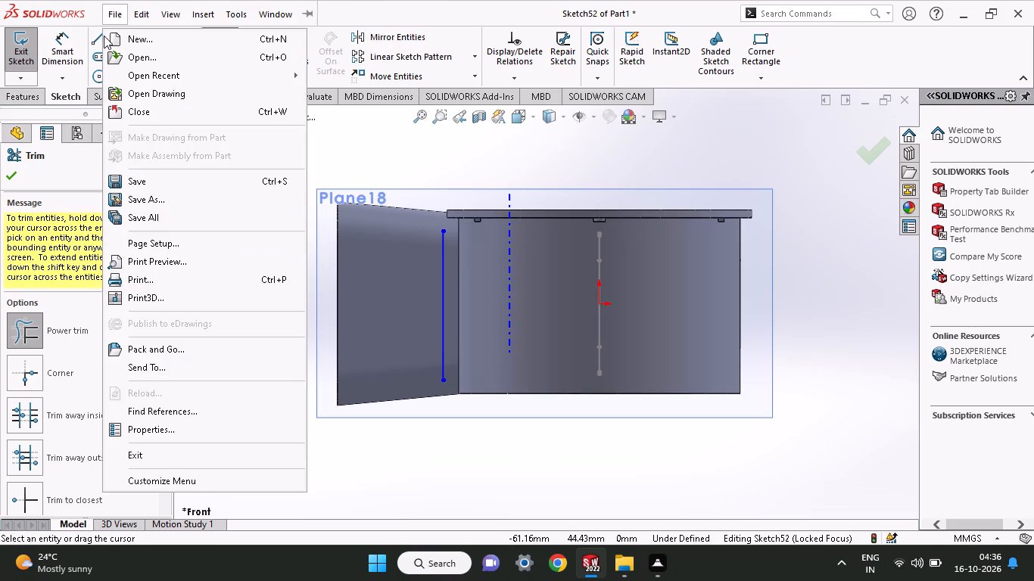
# Sketch a horizontal line about 16.8 mm long from the vertical line's lower end toward the housing's centre.
pyautogui.click(91, 38)
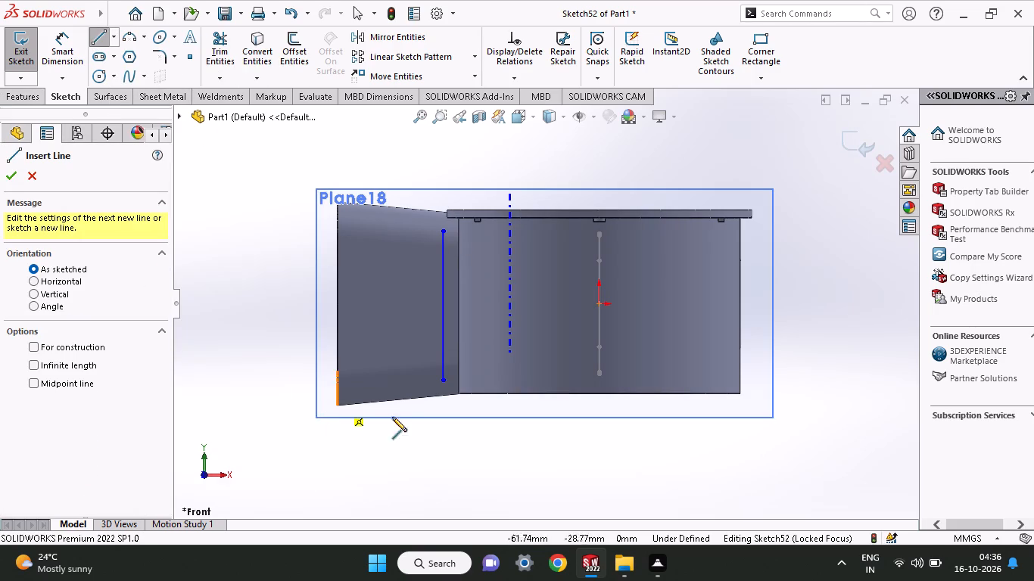
pyautogui.click(445, 384)
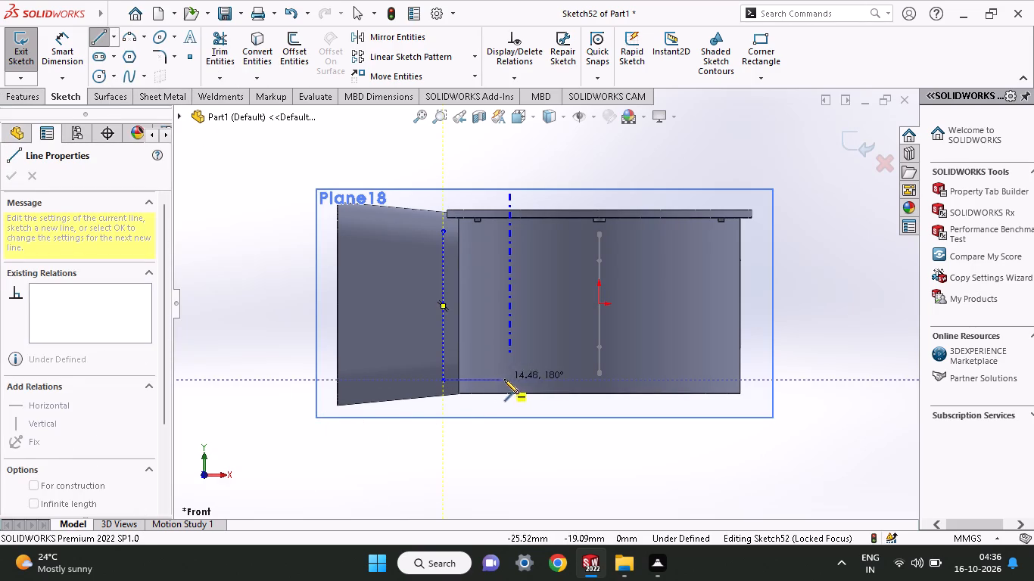
pyautogui.click(509, 380)
pyautogui.rightClick(533, 350)
pyautogui.click(551, 359)
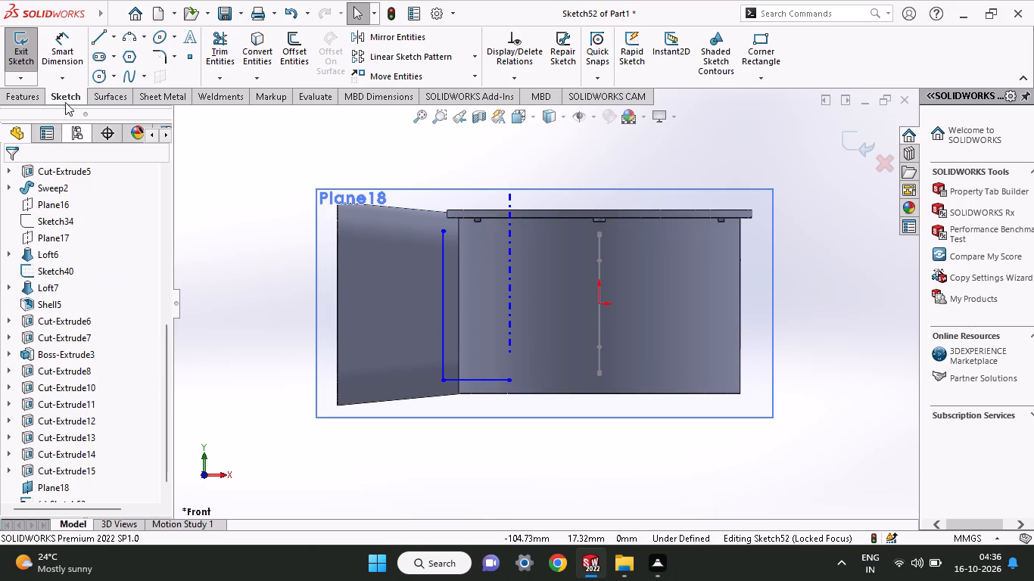
# Dimension the lower horizontal line's length as 16 mm.
pyautogui.click(76, 42)
pyautogui.click(494, 377)
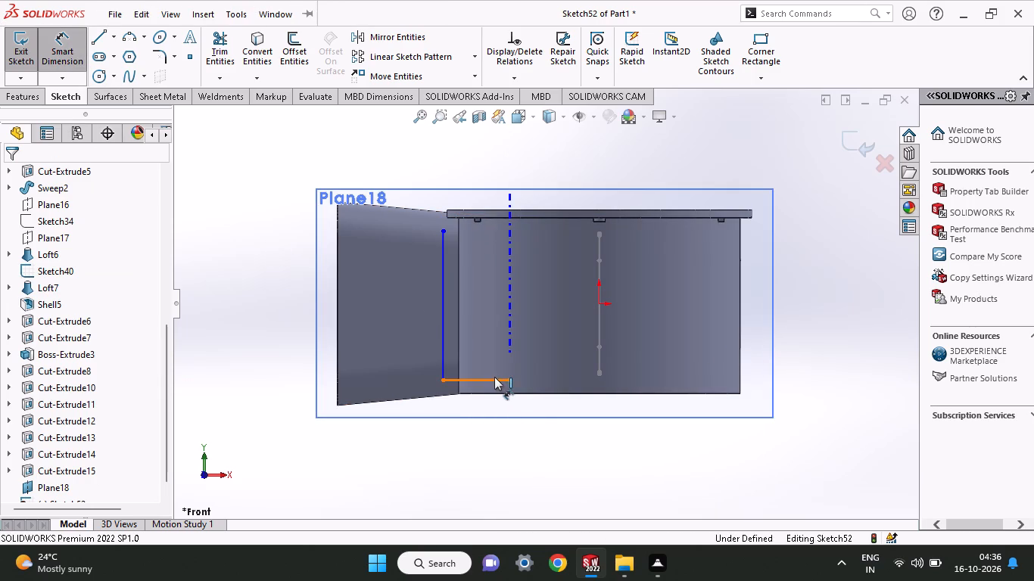
pyautogui.click(511, 461)
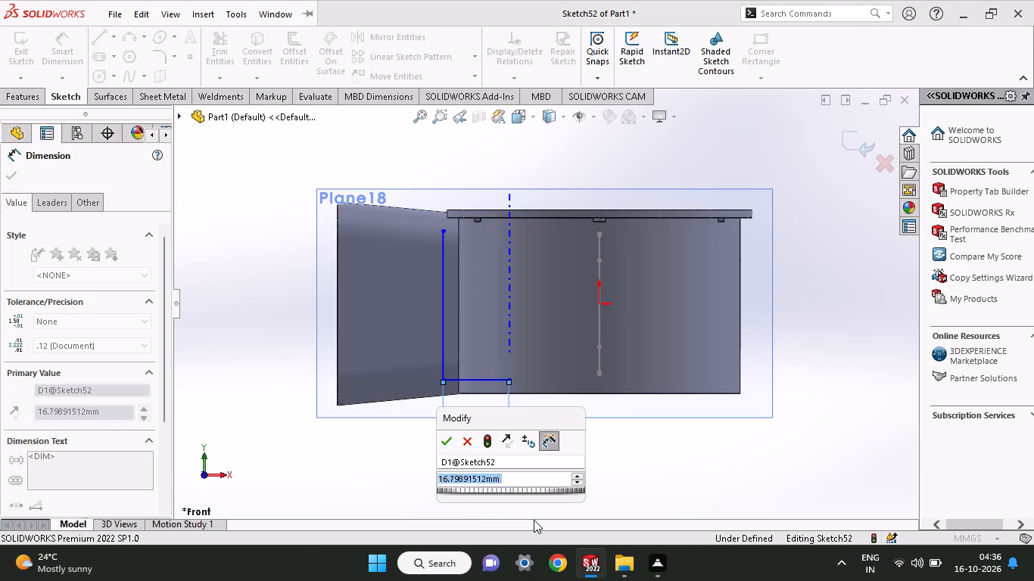
pyautogui.write('16')
pyautogui.press('Return')
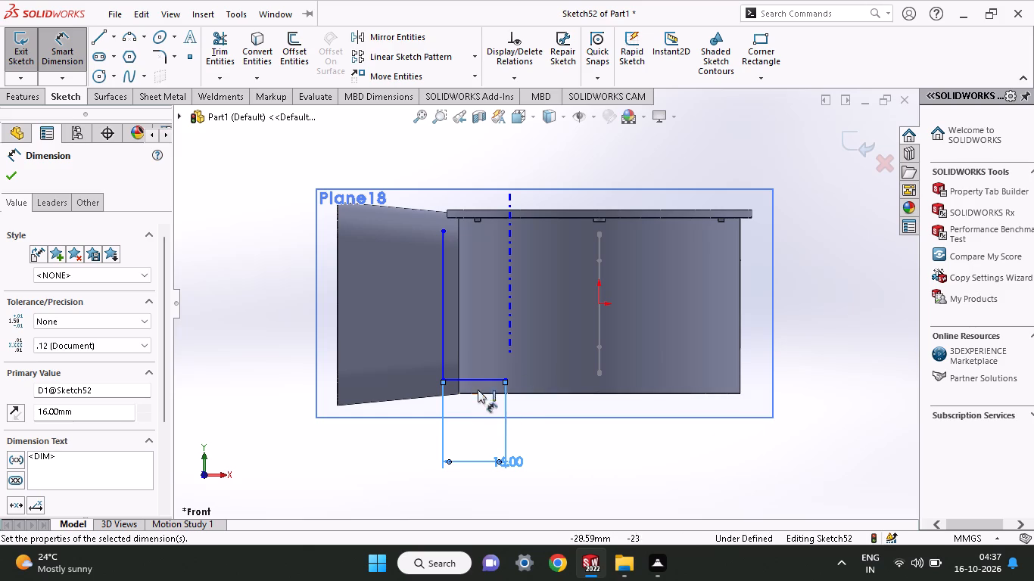
# Dimension the horizontal distance from the vertical line's lower end to the housing's central sketch line as 66/2 (33 mm).
pyautogui.click(442, 379)
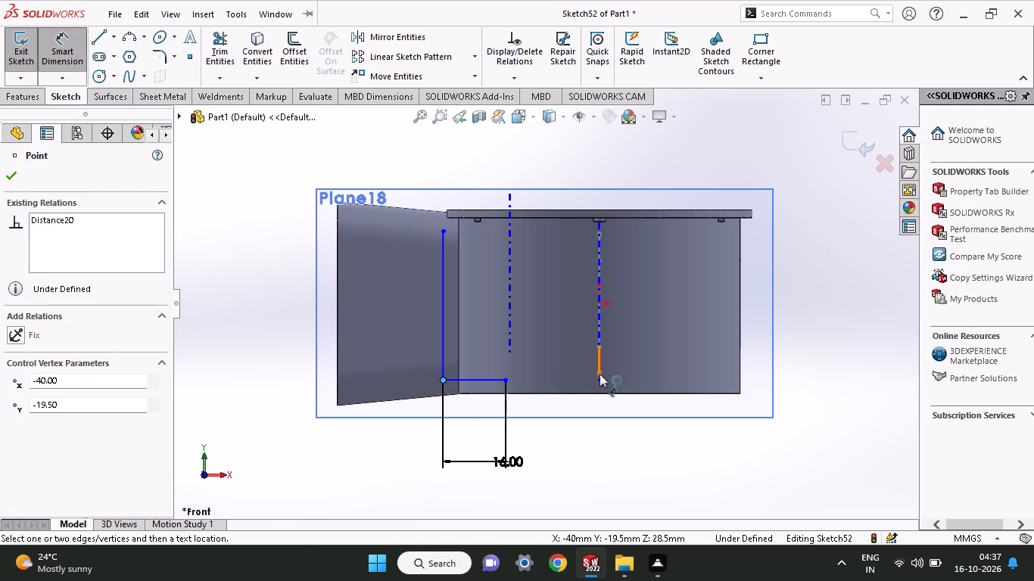
pyautogui.click(600, 374)
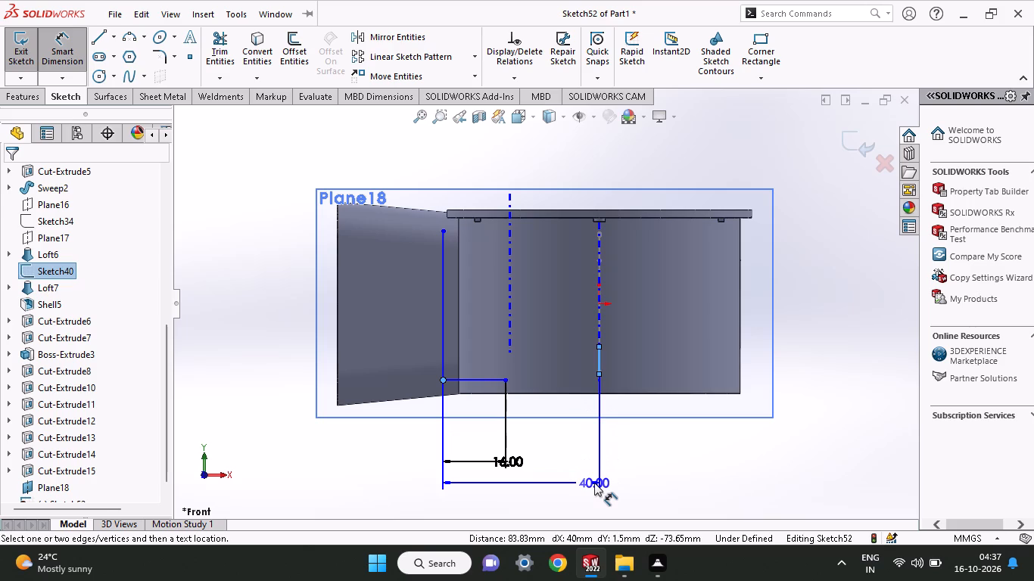
pyautogui.click(594, 483)
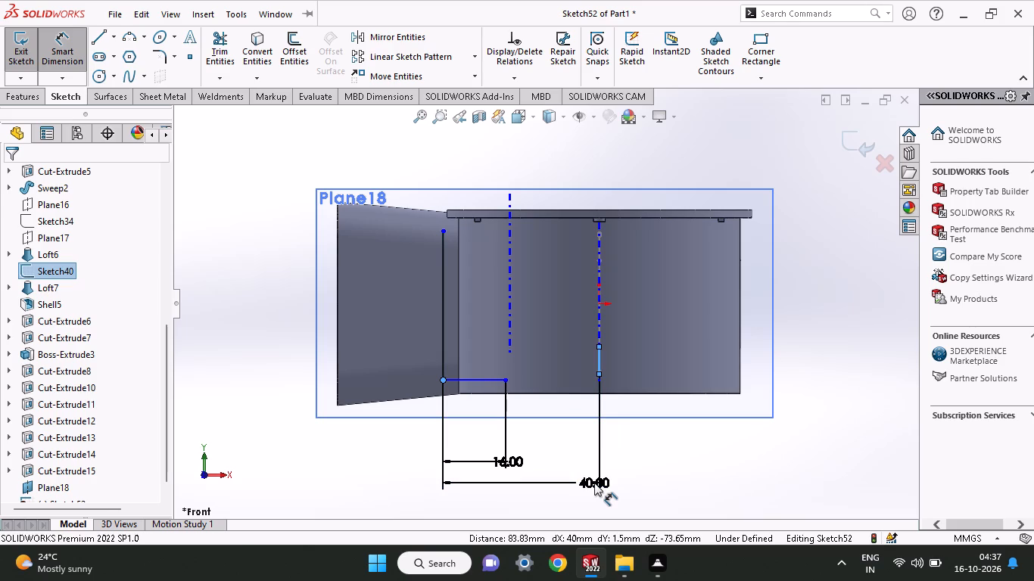
pyautogui.press('6')
pyautogui.press('6')
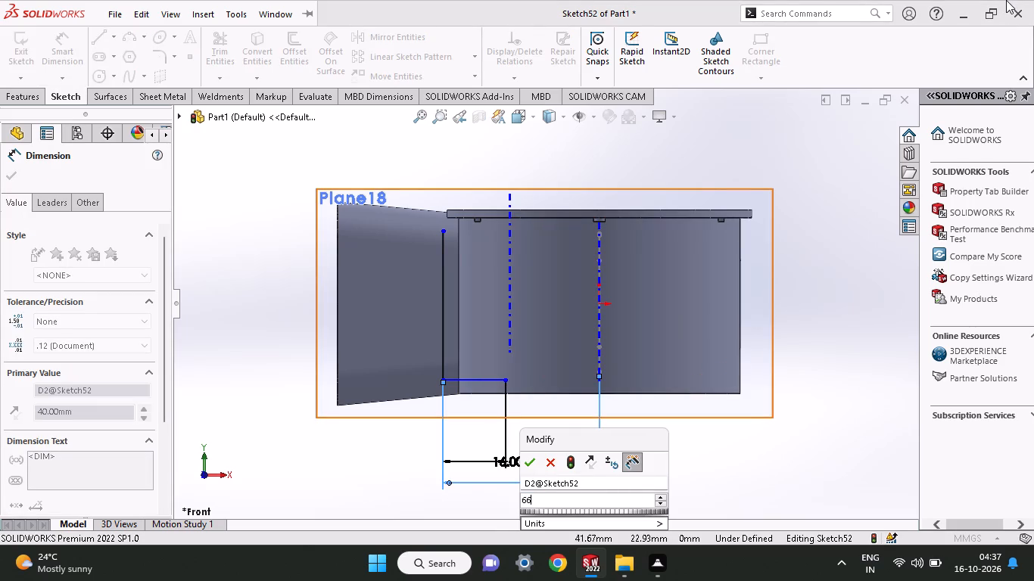
pyautogui.write('/2')
pyautogui.press('Return')
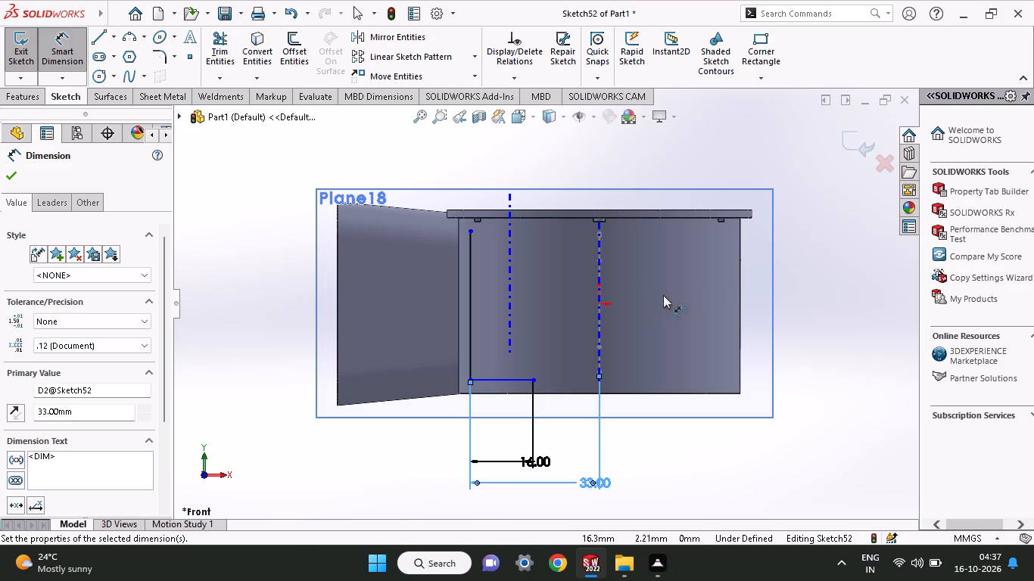
# Change the vertical line's distance from the housing's central sketch line to 72/2 (36 mm).
pyautogui.doubleClick(593, 483)
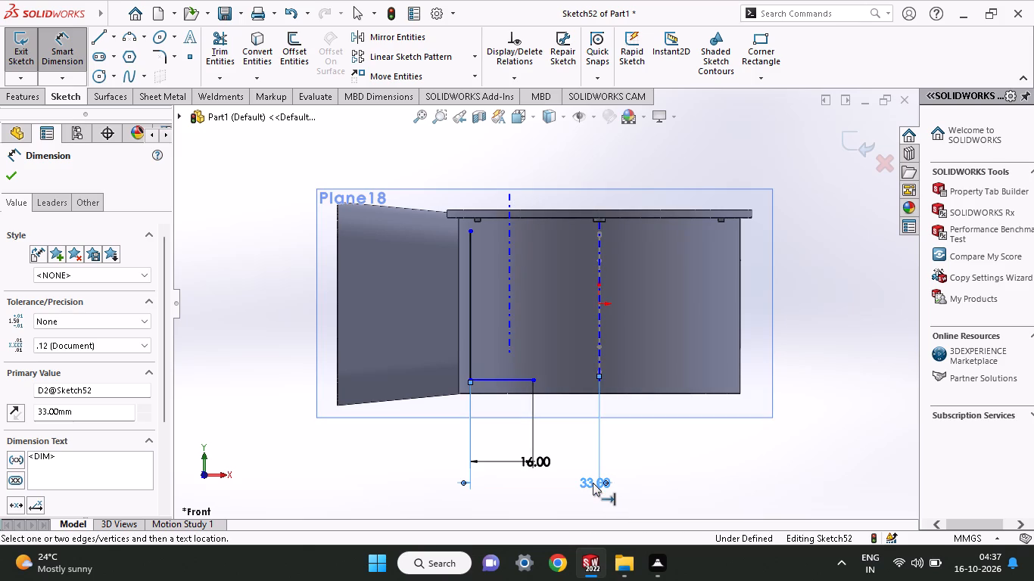
pyautogui.doubleClick(586, 486)
pyautogui.write('72/')
pyautogui.press('2')
pyautogui.press('Return')
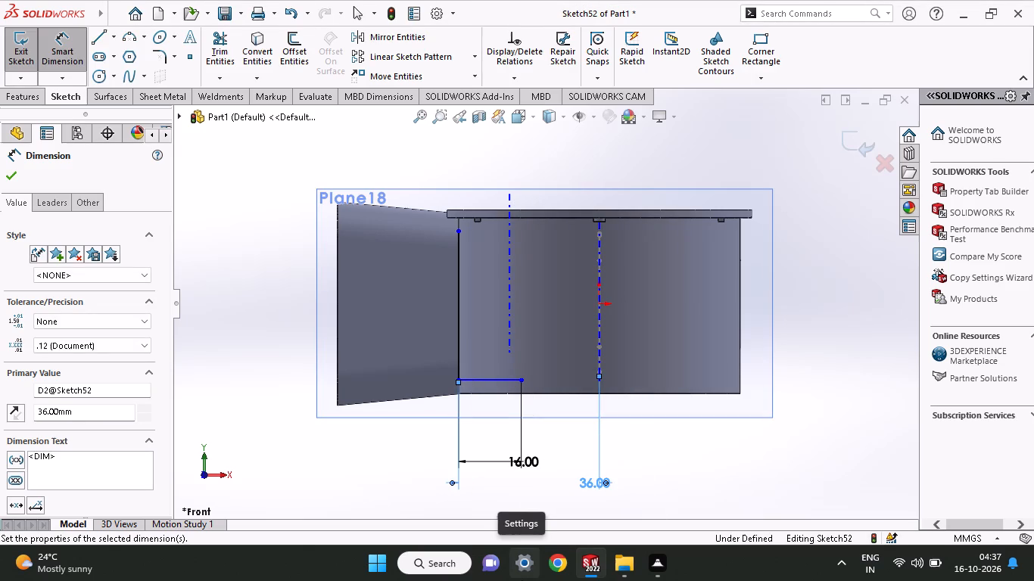
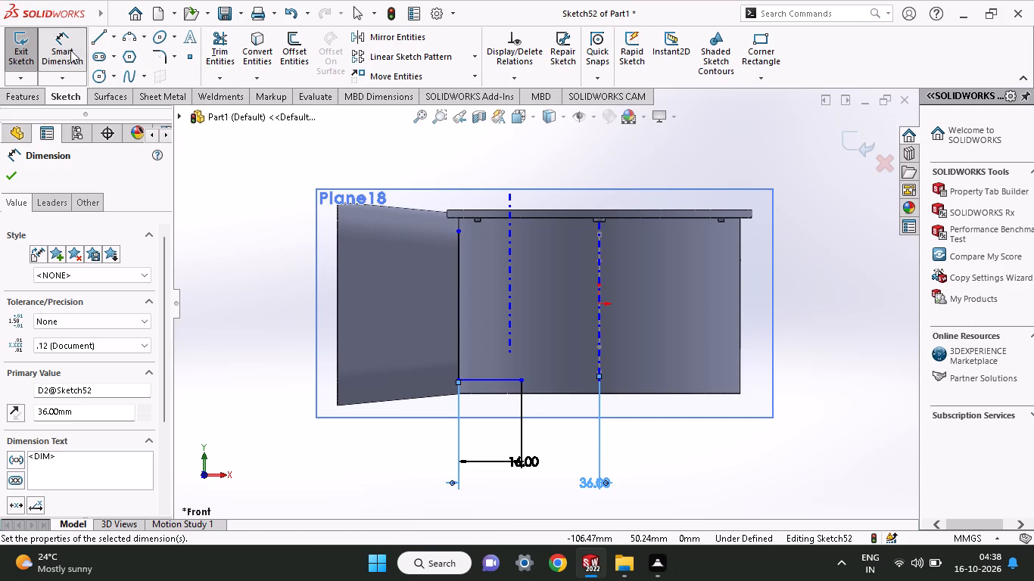
# Trim away the duct-side vertical and horizontal profile lines with their dimensions, keeping only the two centrelines.
pyautogui.click(210, 56)
pyautogui.moveTo(617, 464); pyautogui.dragTo(532, 498)
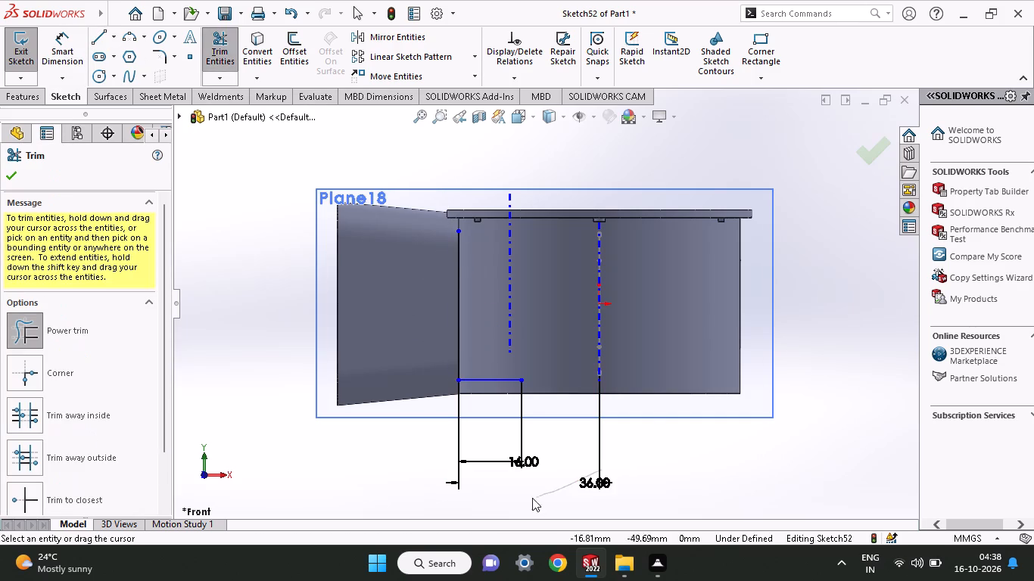
pyautogui.moveTo(532, 498); pyautogui.dragTo(562, 450)
pyautogui.moveTo(637, 409); pyautogui.dragTo(516, 488)
pyautogui.moveTo(480, 357); pyautogui.dragTo(468, 405)
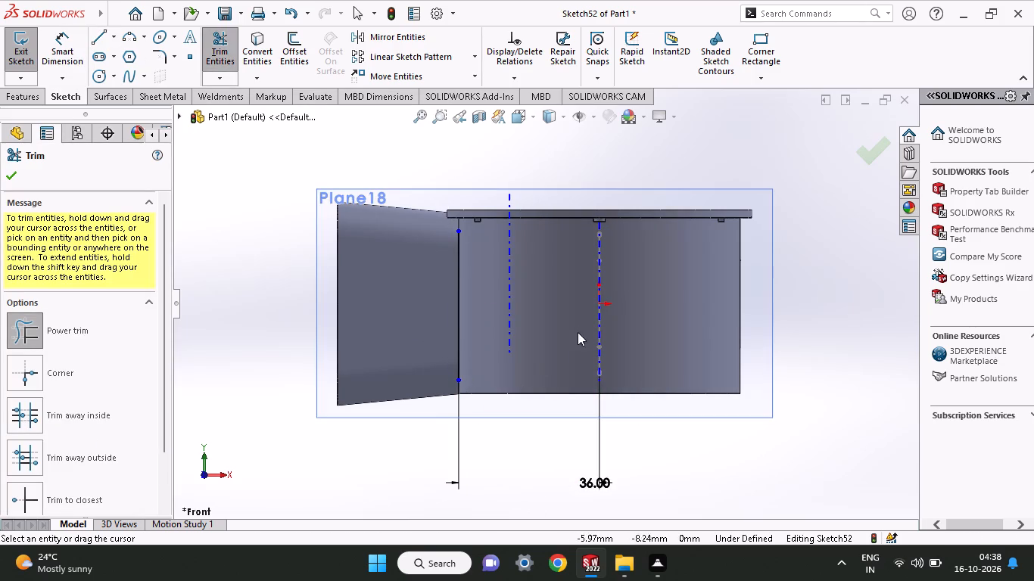
pyautogui.moveTo(666, 318); pyautogui.dragTo(523, 329)
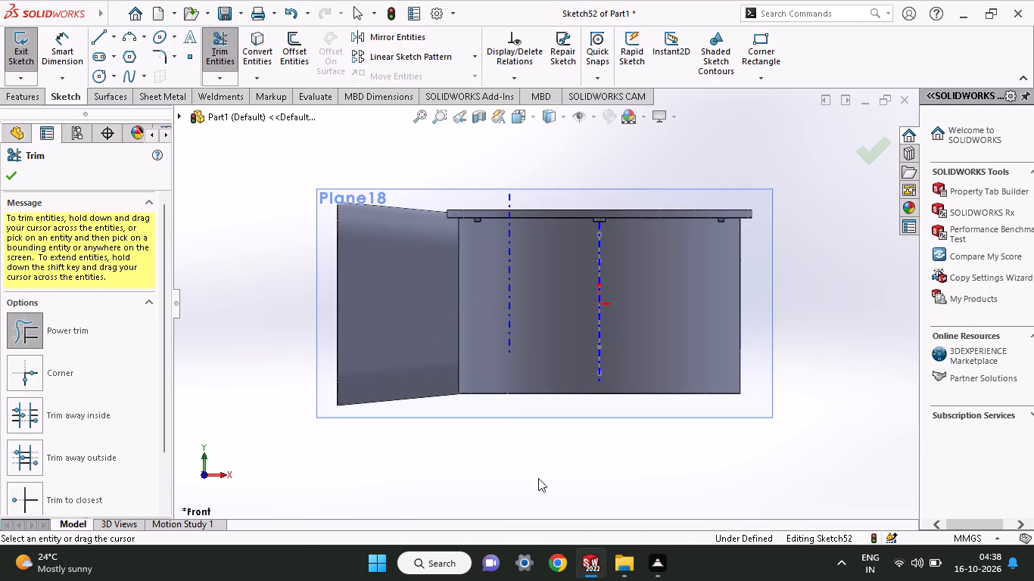
pyautogui.rightClick(538, 457)
pyautogui.click(808, 315)
# Sketch a horizontal line about 60 mm long on the offset plane, from the sketch origin toward the duct's outlet side.
pyautogui.moveTo(727, 353); pyautogui.dragTo(738, 549, button='middle')
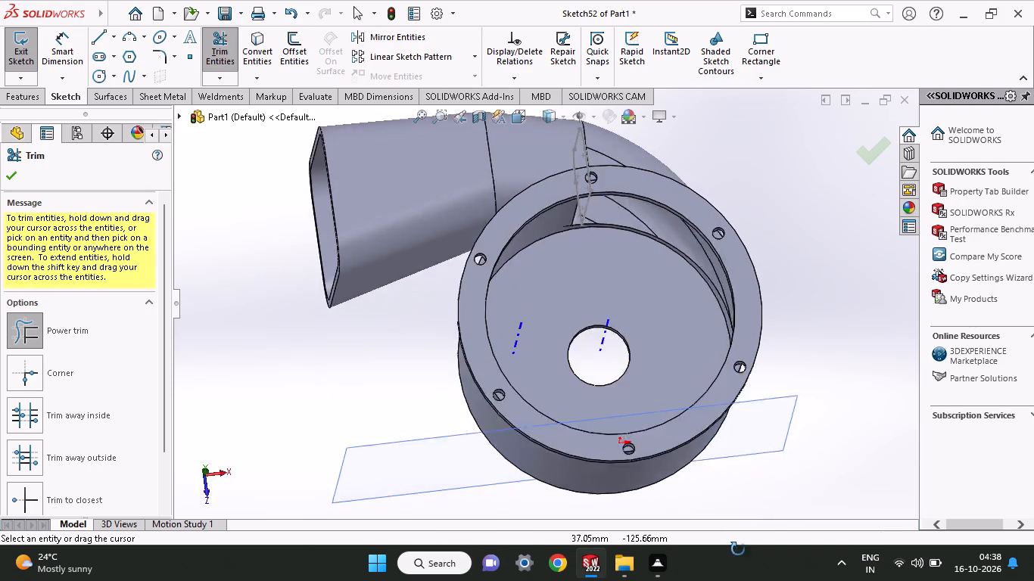
pyautogui.moveTo(738, 549); pyautogui.dragTo(739, 573, button='middle')
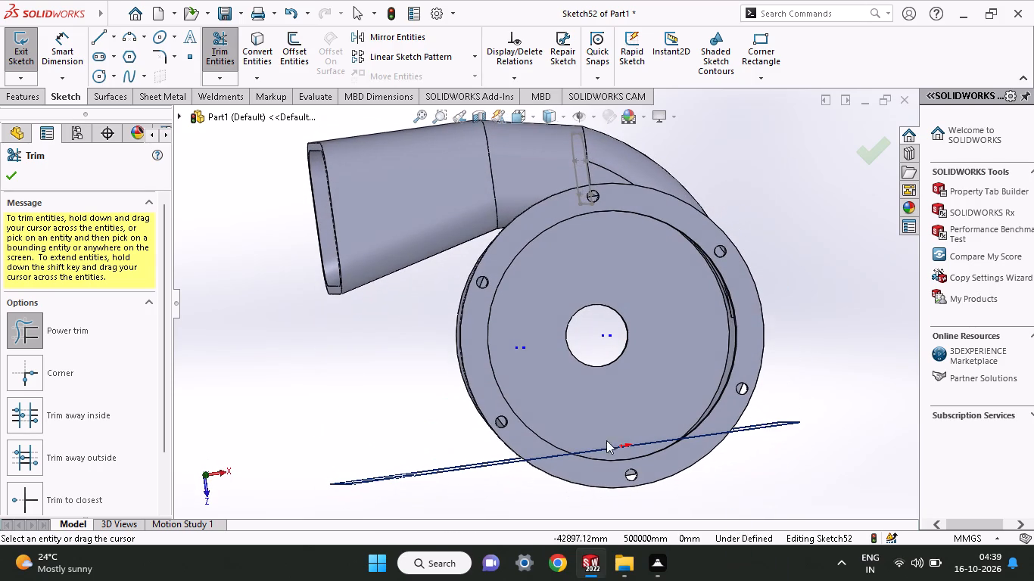
pyautogui.moveTo(578, 340); pyautogui.dragTo(581, 434, button='middle')
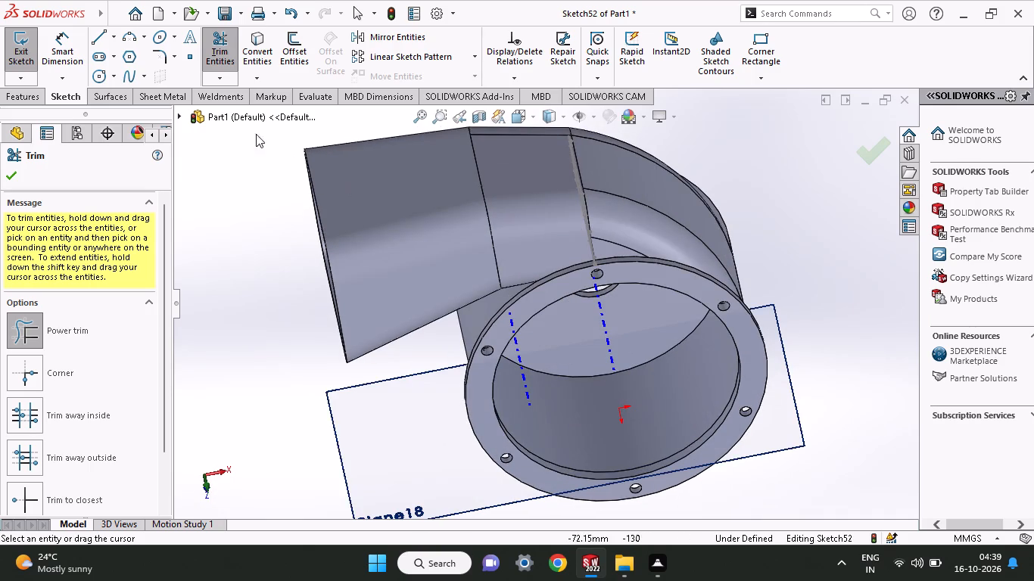
pyautogui.click(98, 30)
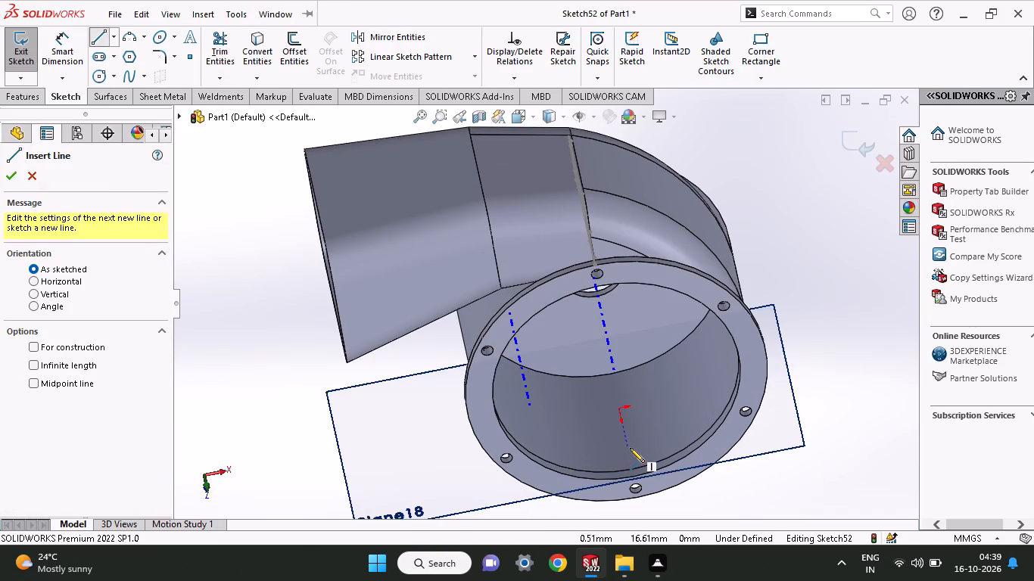
pyautogui.click(619, 409)
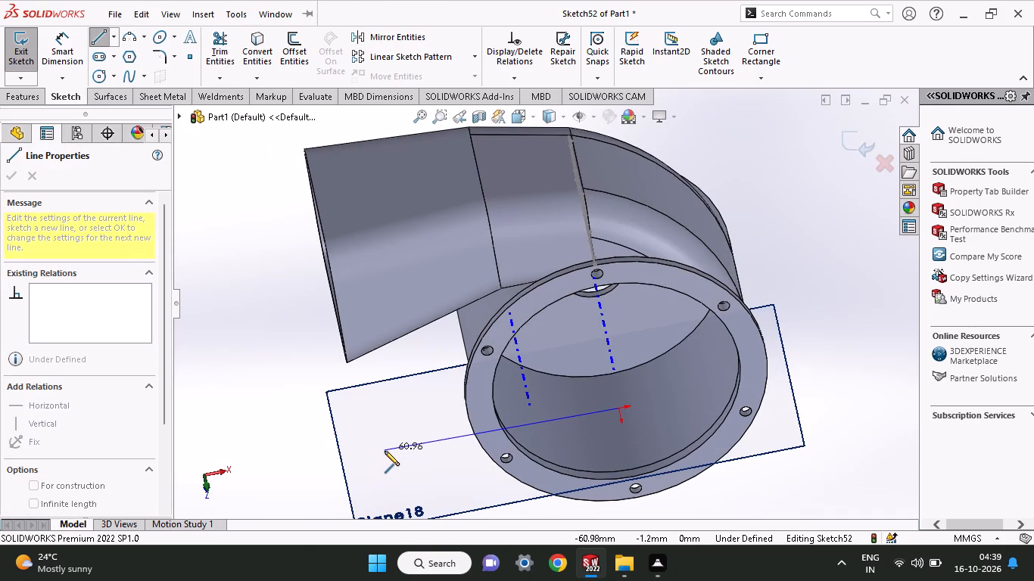
pyautogui.click(388, 454)
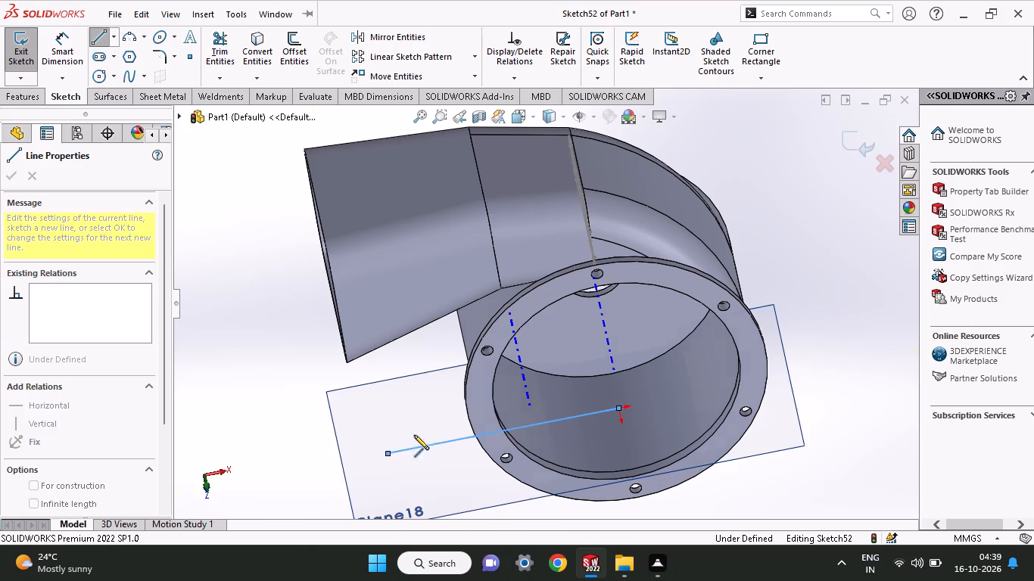
# Dimension the horizontal line's length as 36 mm.
pyautogui.click(52, 48)
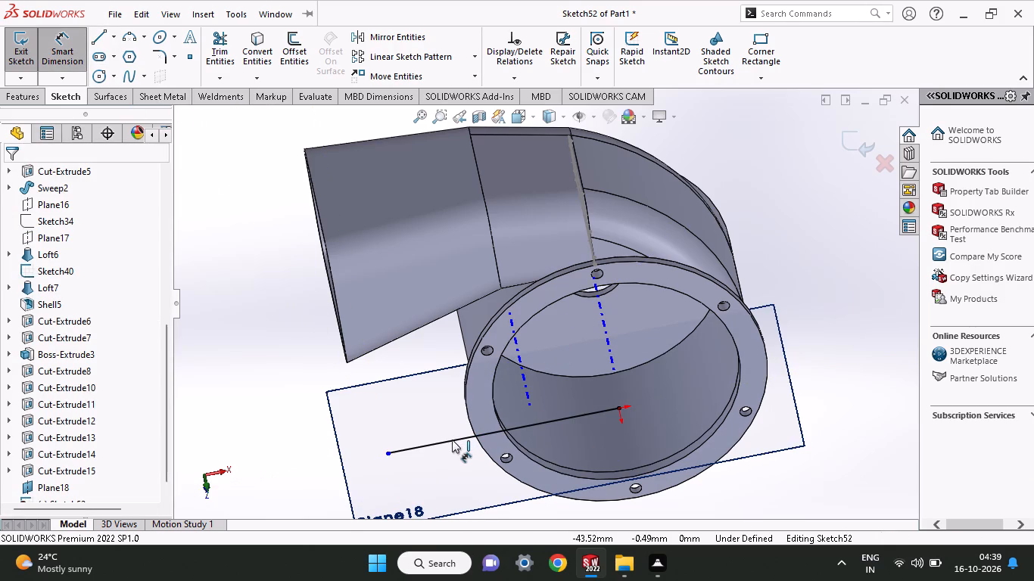
pyautogui.click(452, 440)
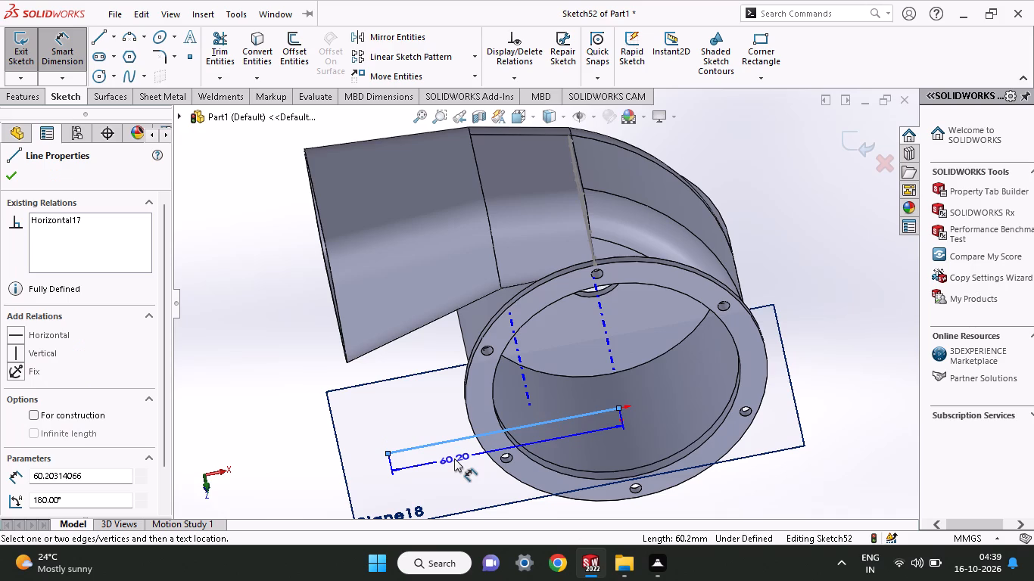
pyautogui.click(454, 458)
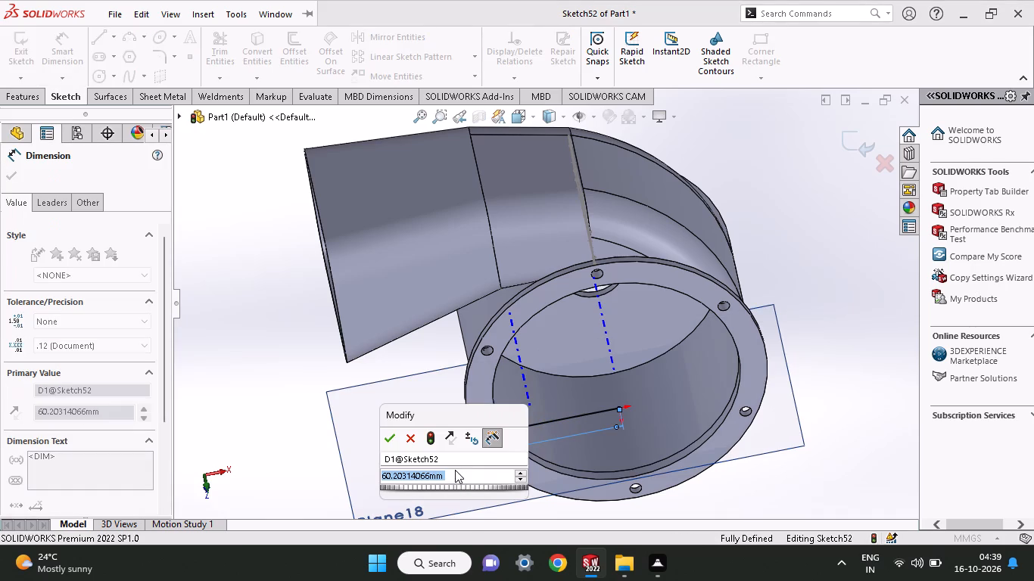
pyautogui.write('36')
pyautogui.press('Return')
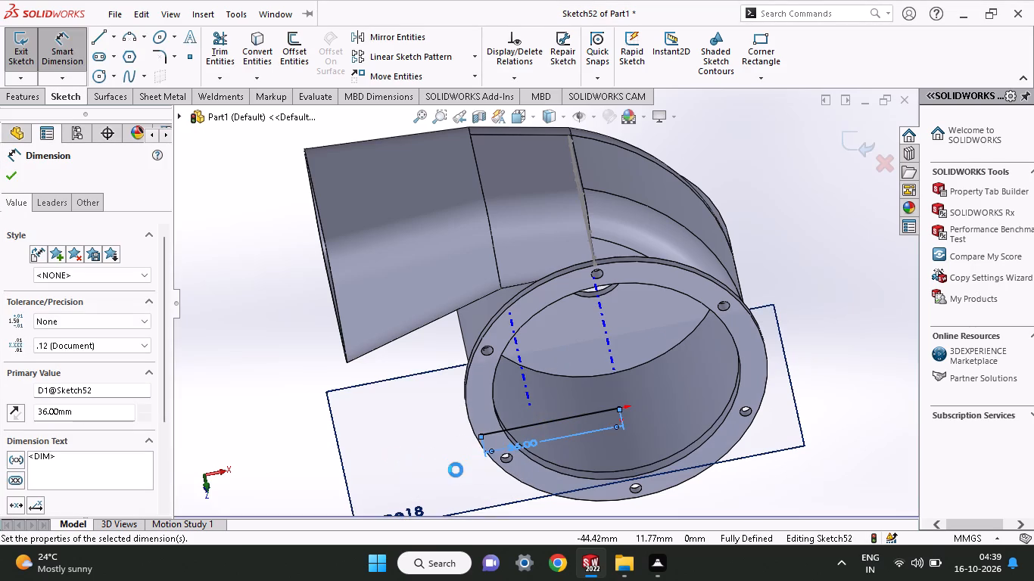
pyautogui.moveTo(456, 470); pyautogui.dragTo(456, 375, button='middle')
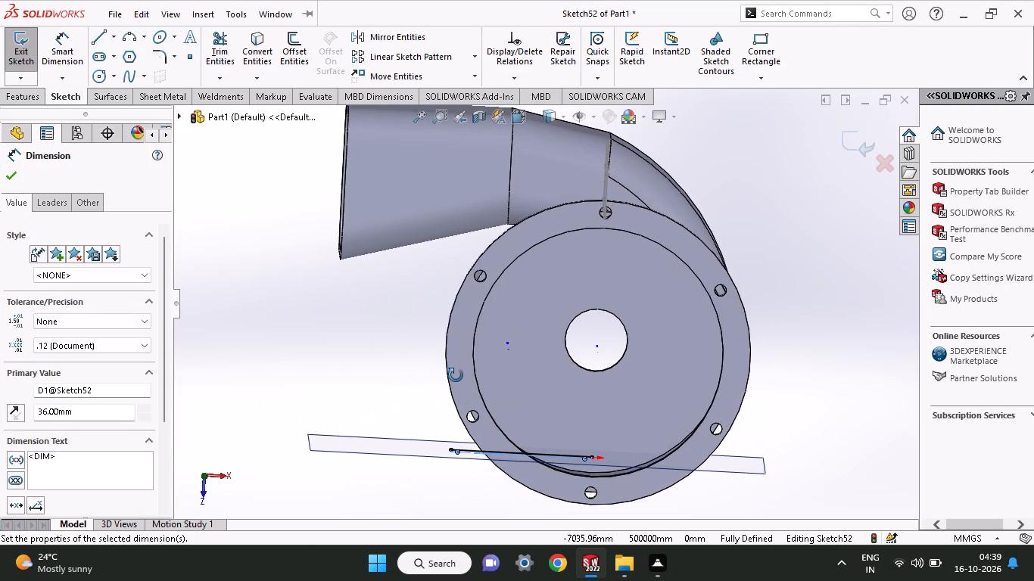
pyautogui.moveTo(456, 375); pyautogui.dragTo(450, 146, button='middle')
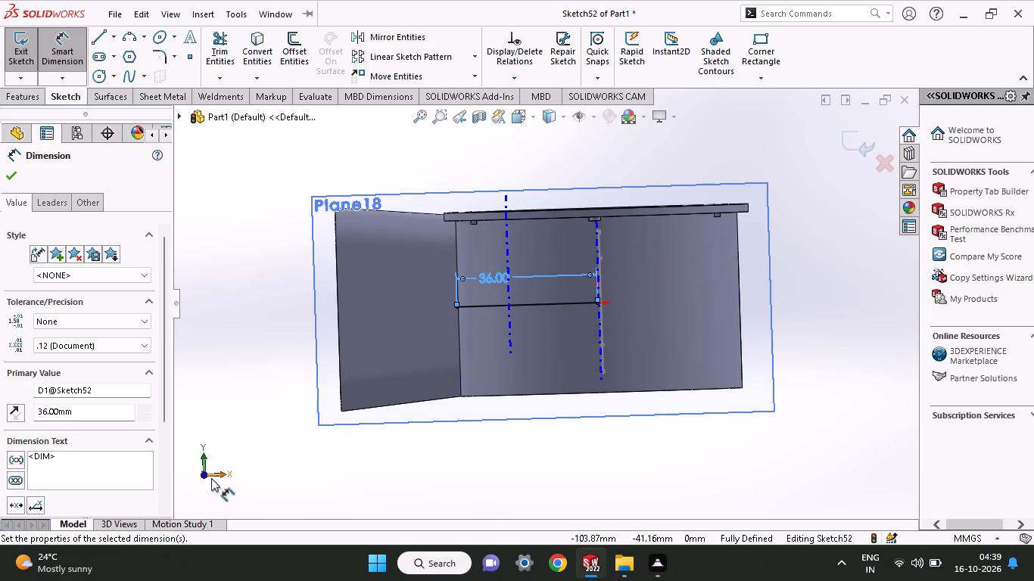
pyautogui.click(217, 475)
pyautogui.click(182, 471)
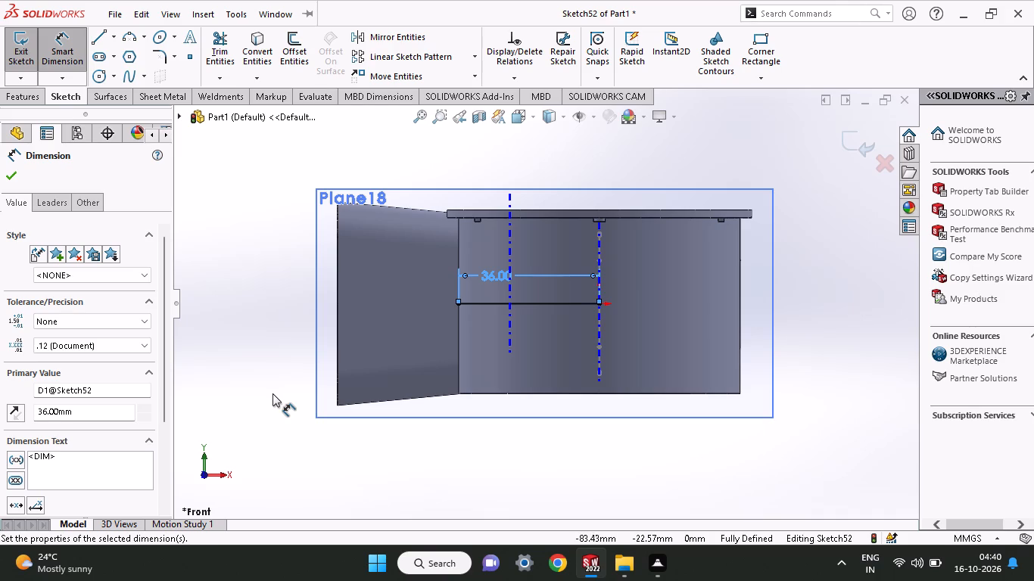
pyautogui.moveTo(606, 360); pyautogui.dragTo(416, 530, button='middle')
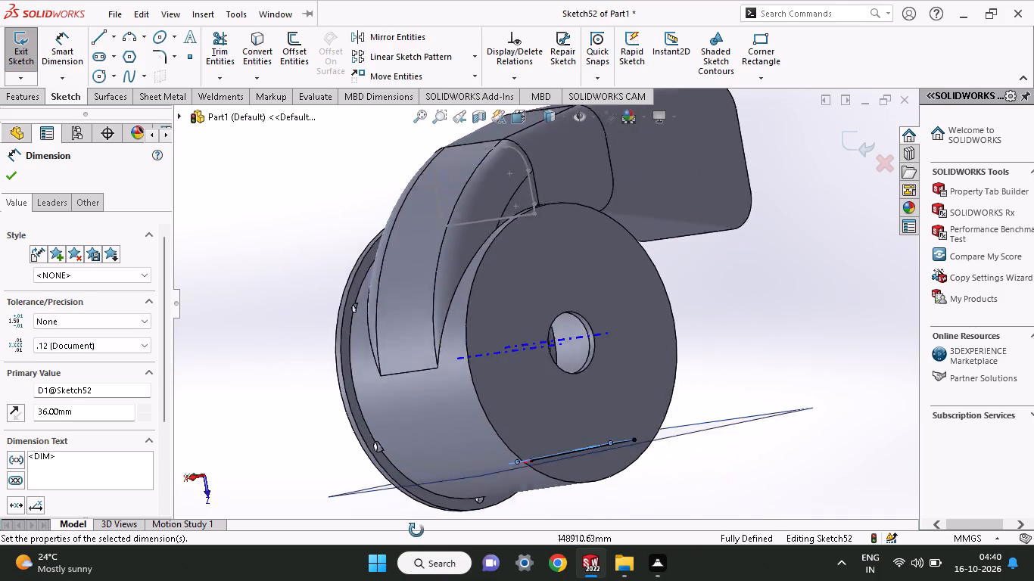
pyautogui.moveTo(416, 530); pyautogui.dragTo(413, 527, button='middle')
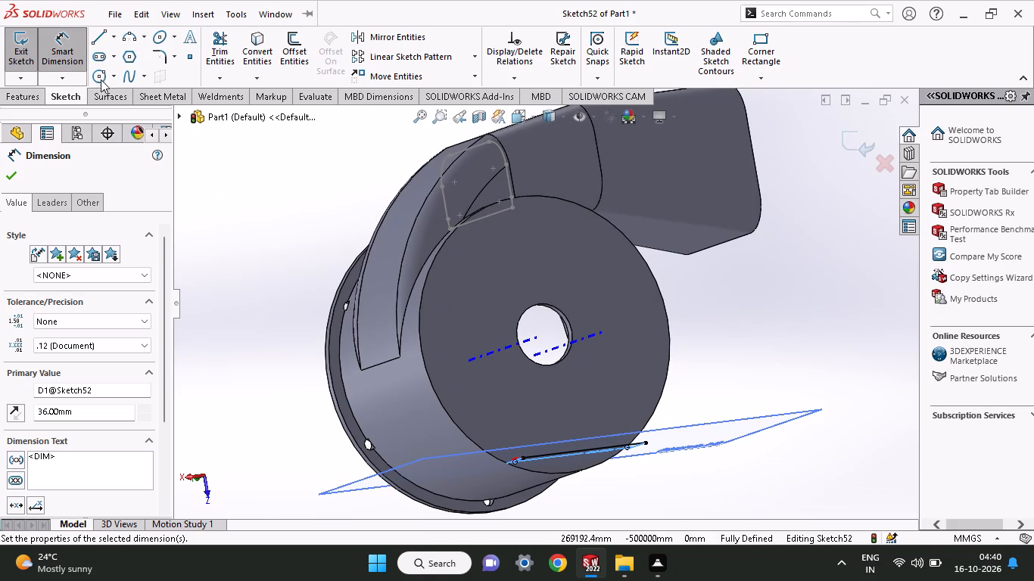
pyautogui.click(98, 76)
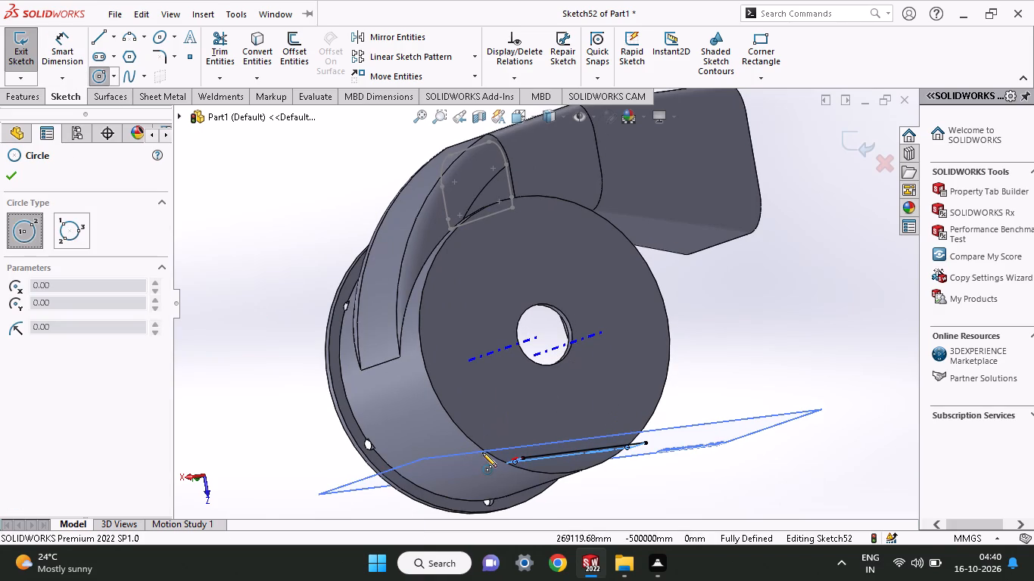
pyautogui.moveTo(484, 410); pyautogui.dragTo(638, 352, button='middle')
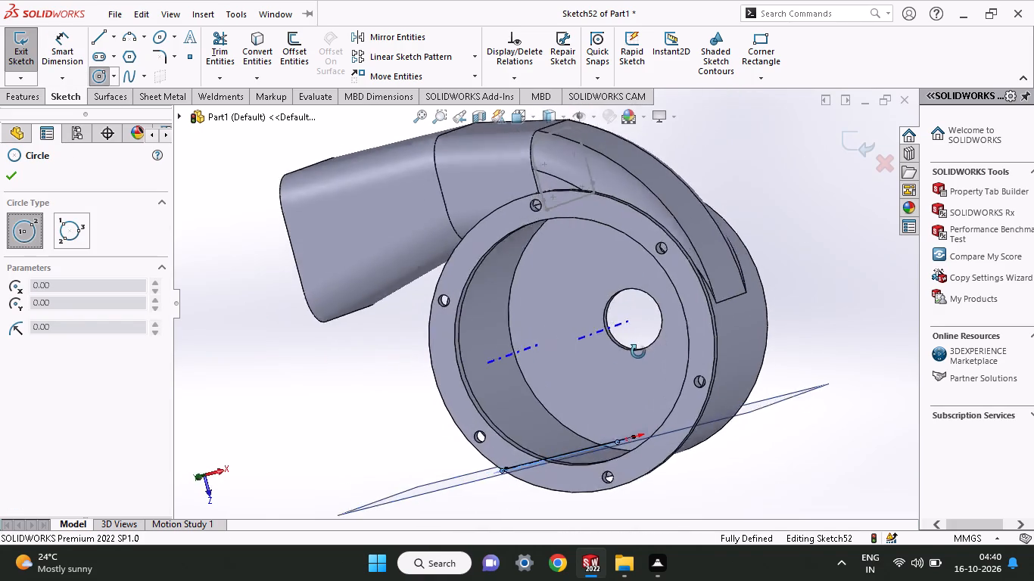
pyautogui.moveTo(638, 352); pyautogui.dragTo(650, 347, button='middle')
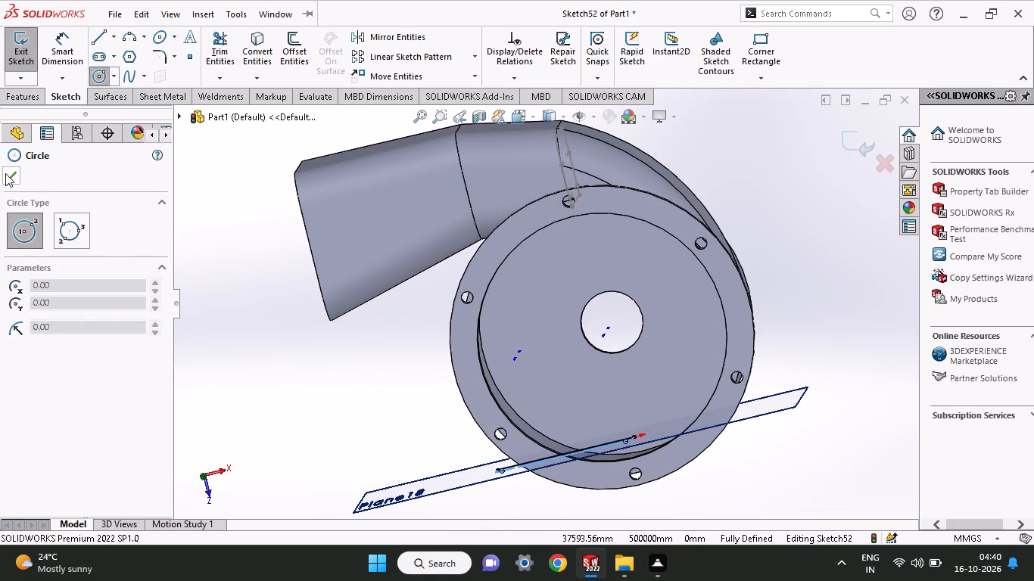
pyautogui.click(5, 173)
# Close the line sketch and start a new sketch on the inner face of the housing's closed end wall.
pyautogui.click(528, 369)
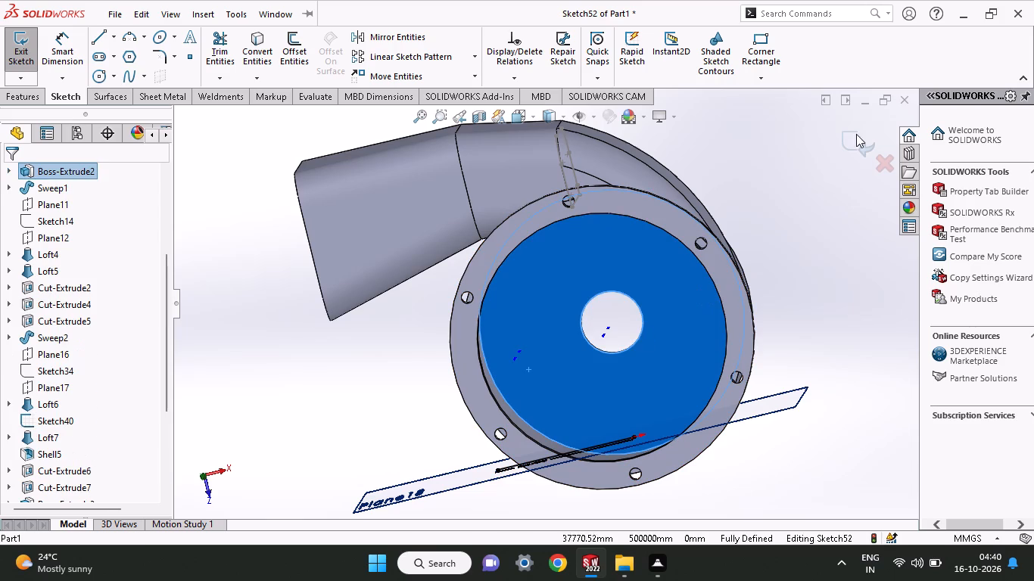
pyautogui.click(856, 134)
pyautogui.click(588, 402)
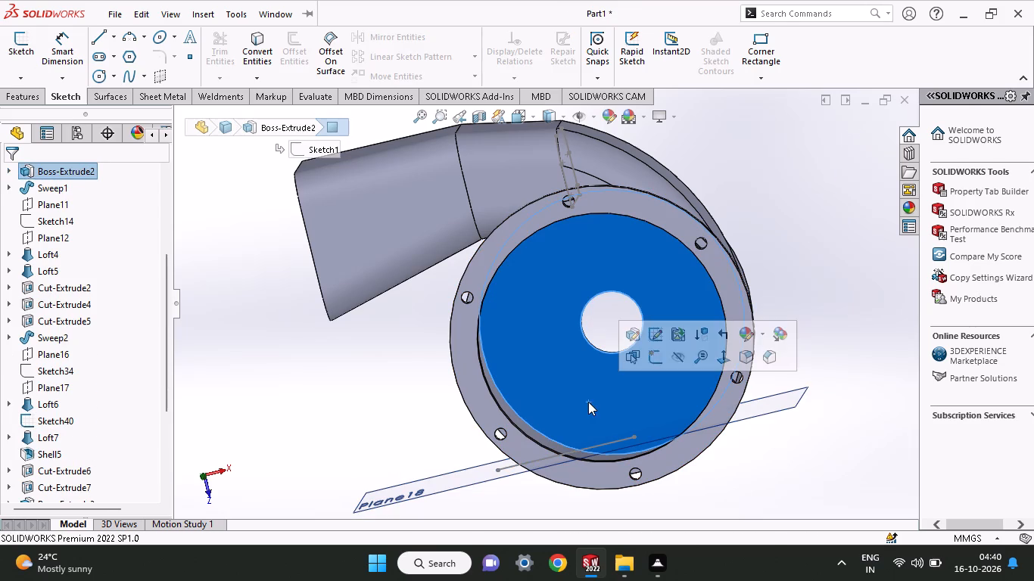
pyautogui.click(651, 359)
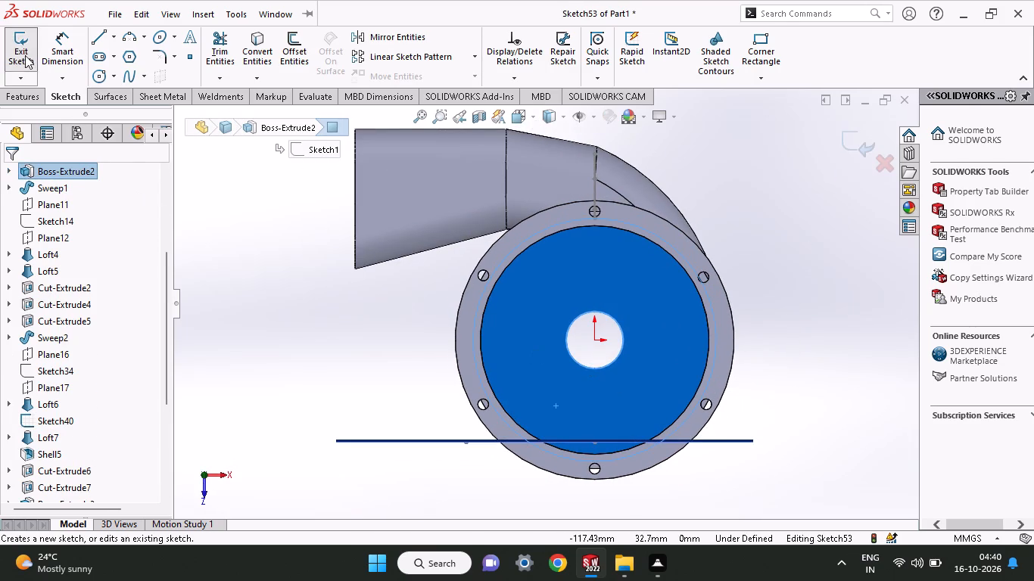
# Sketch a circle of 32 mm radius centred on the origin, matching the flange opening's inner edge.
pyautogui.click(95, 76)
pyautogui.click(595, 339)
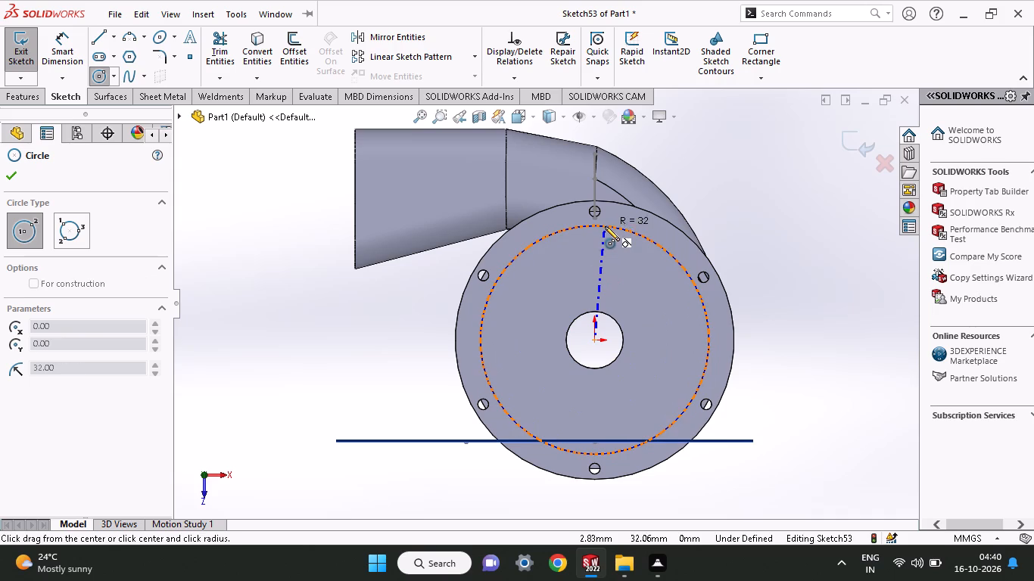
pyautogui.click(605, 226)
pyautogui.moveTo(862, 299); pyautogui.dragTo(765, 339, button='middle')
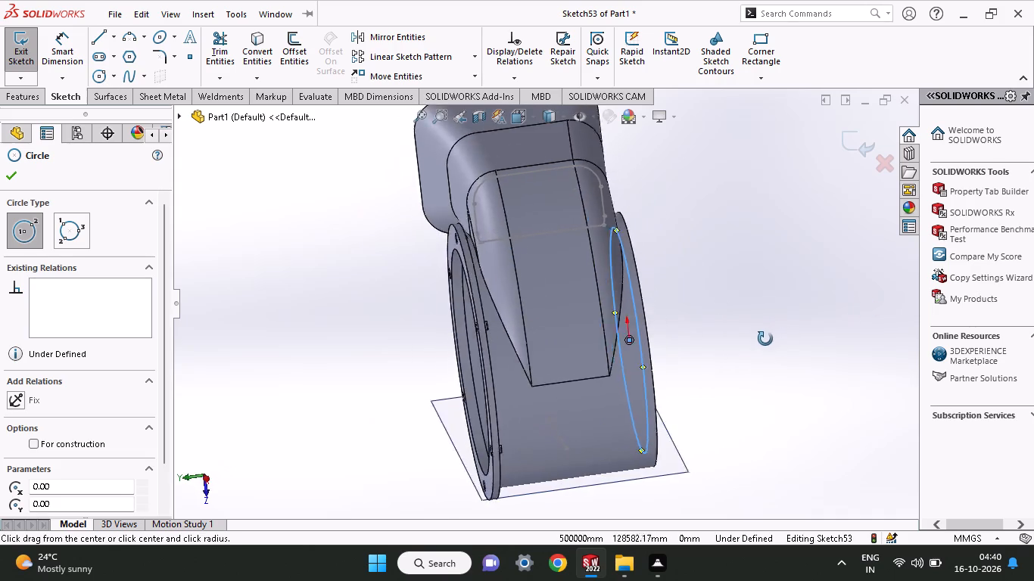
pyautogui.moveTo(765, 339); pyautogui.dragTo(689, 379, button='middle')
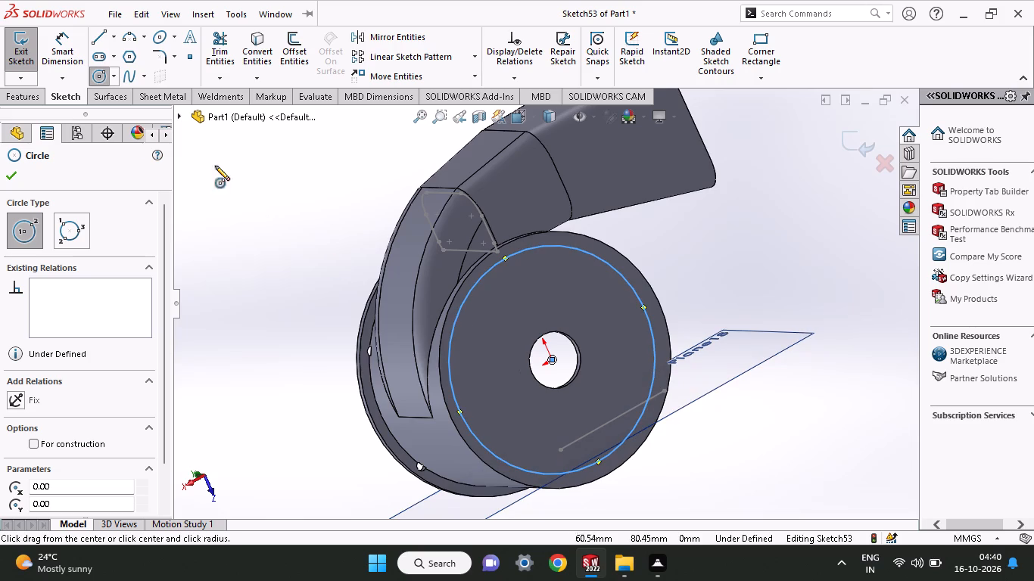
pyautogui.click(95, 75)
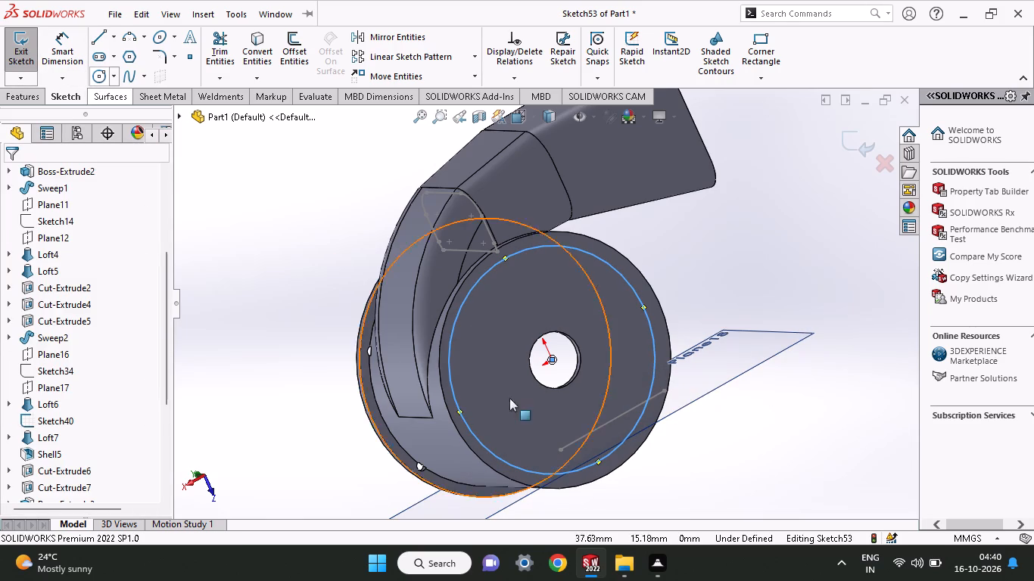
# Sketch a second, slightly larger concentric circle around the first, just inside the housing's outer edge.
pyautogui.moveTo(546, 398); pyautogui.dragTo(683, 374, button='middle')
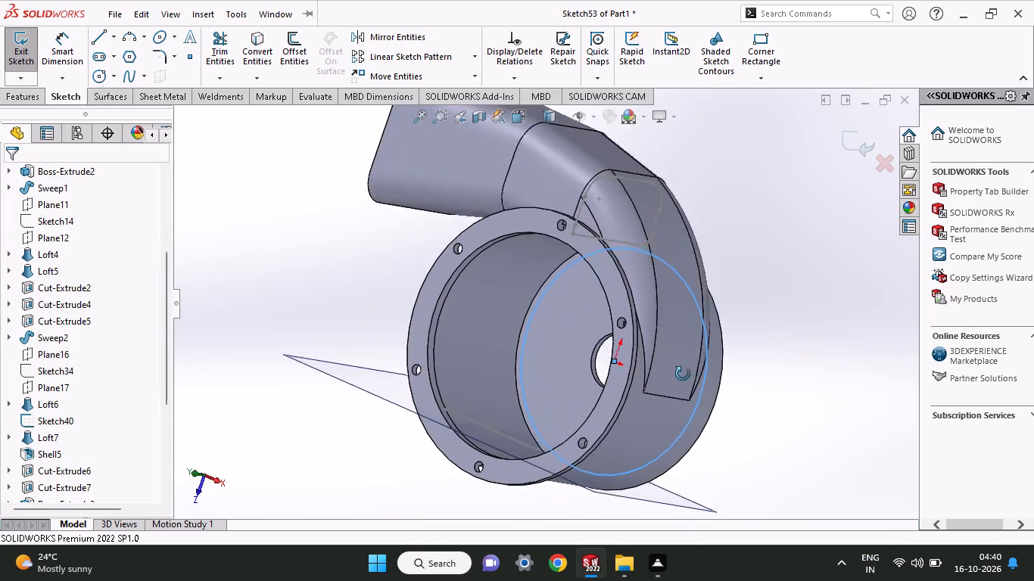
pyautogui.moveTo(683, 374); pyautogui.dragTo(544, 387, button='middle')
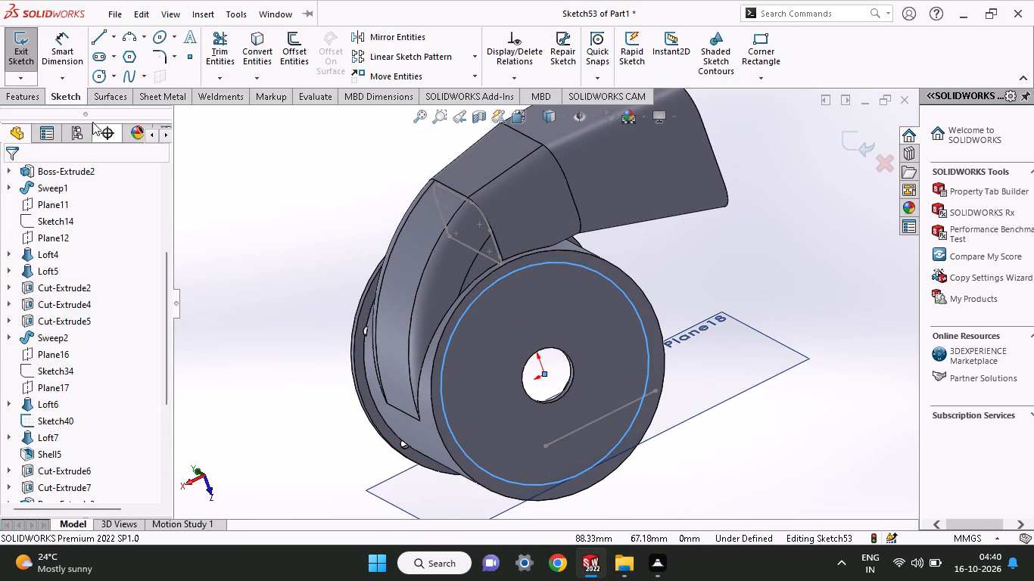
pyautogui.click(90, 78)
pyautogui.moveTo(387, 332); pyautogui.dragTo(569, 344, button='middle')
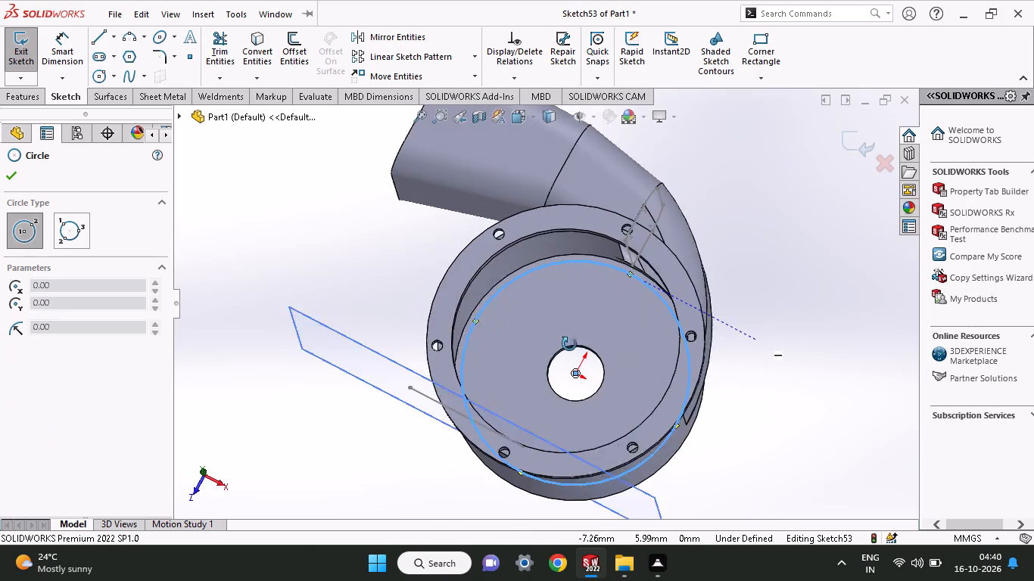
pyautogui.moveTo(569, 344); pyautogui.dragTo(570, 345, button='middle')
pyautogui.click(565, 371)
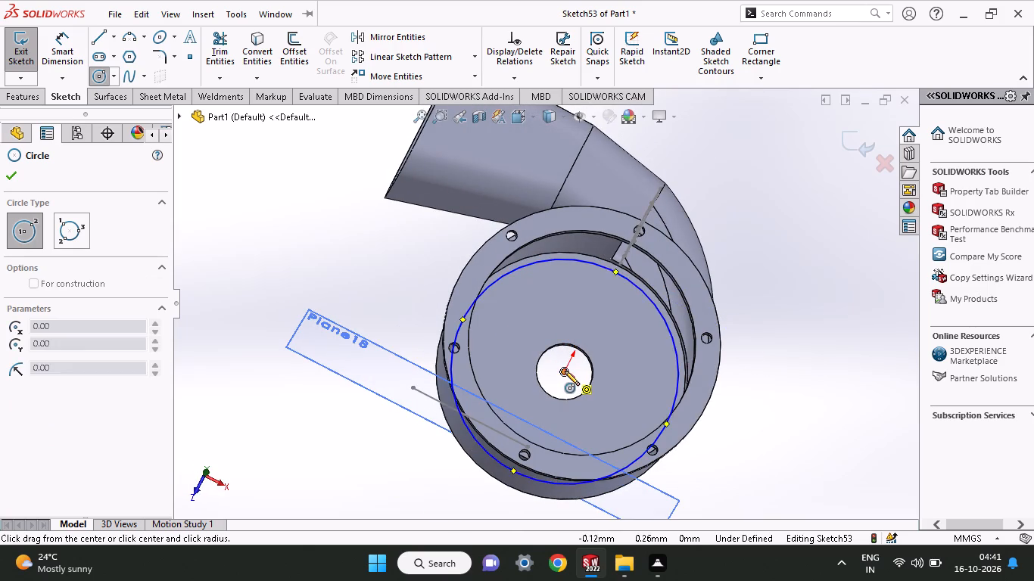
pyautogui.click(572, 250)
pyautogui.moveTo(796, 339); pyautogui.dragTo(702, 372, button='middle')
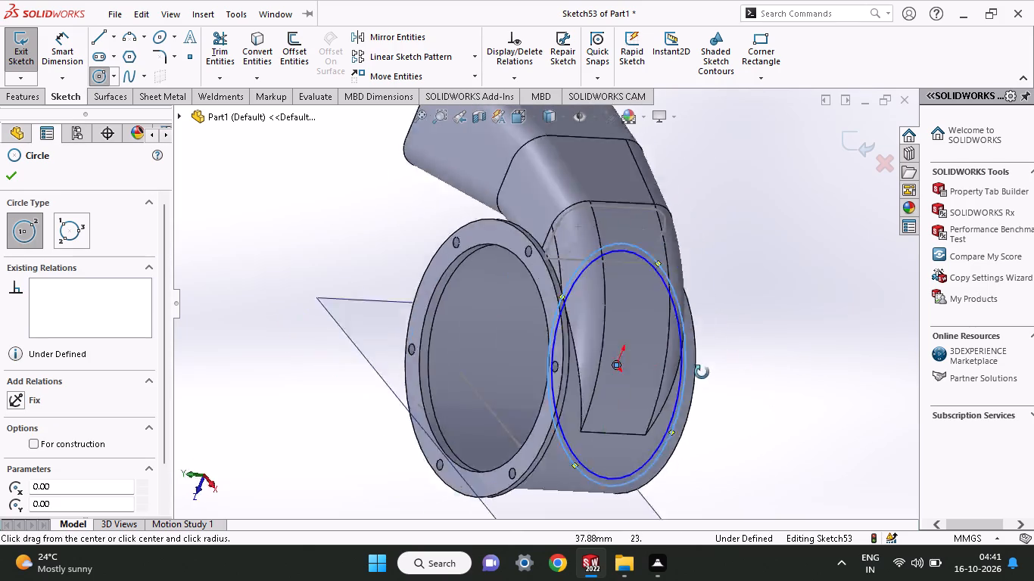
pyautogui.moveTo(702, 372); pyautogui.dragTo(602, 402, button='middle')
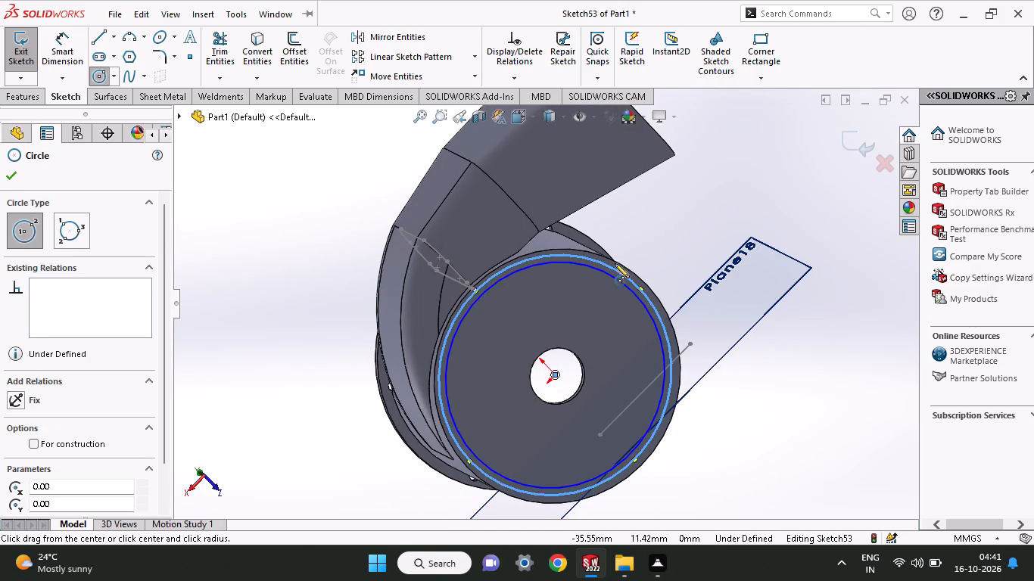
# Make the larger sketch circle tangent to the housing's outer circular edge.
pyautogui.click(8, 177)
pyautogui.keyDown('shift'); pyautogui.click(668, 347); pyautogui.keyUp('shift')
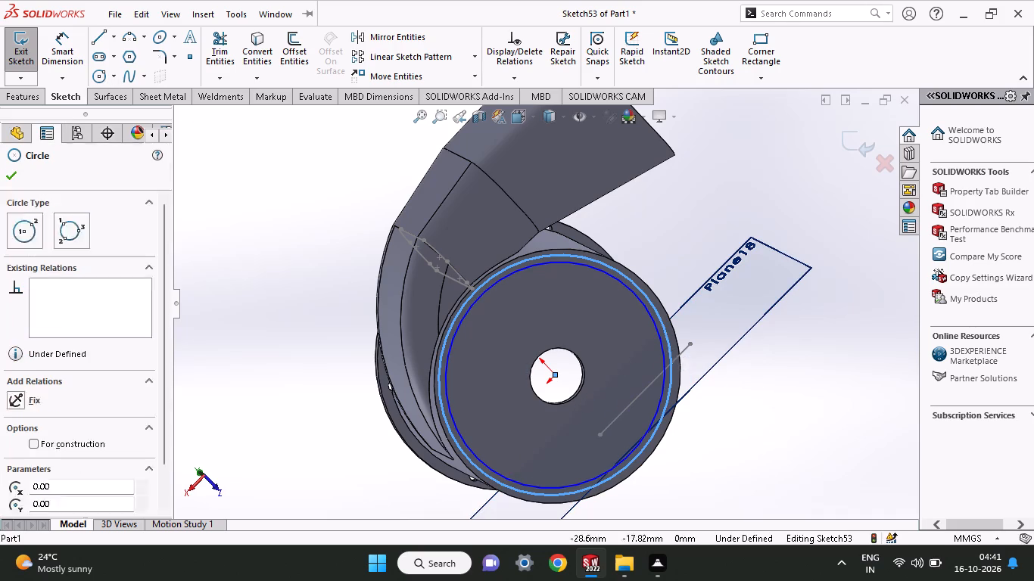
pyautogui.keyDown('shift'); pyautogui.click(677, 335); pyautogui.keyUp('shift')
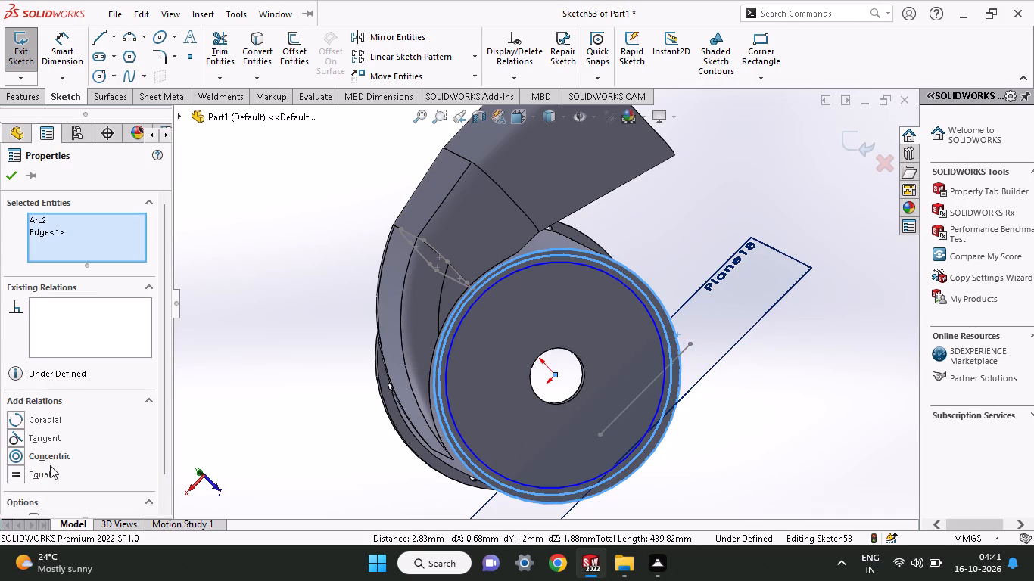
pyautogui.click(44, 439)
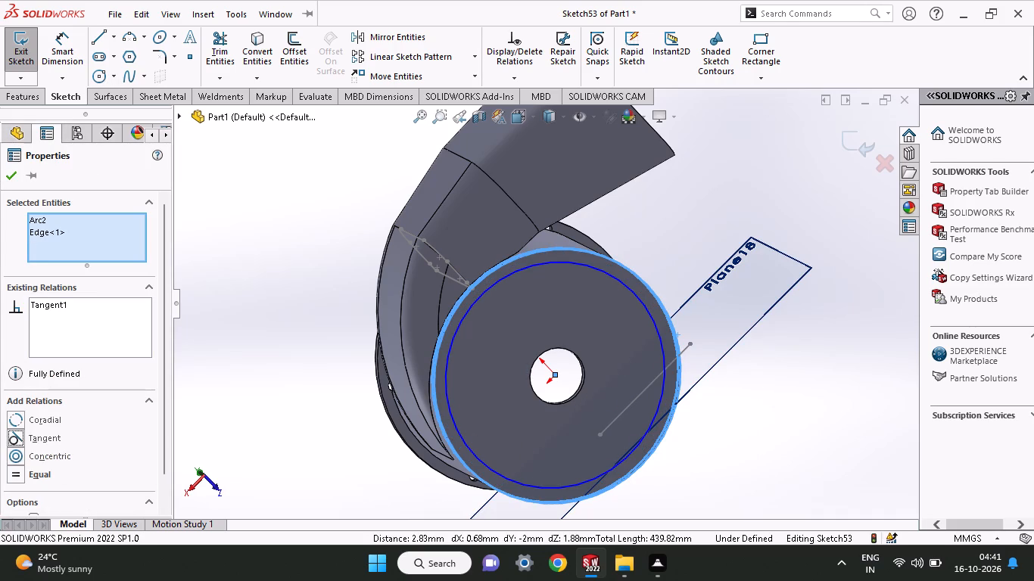
# Extrude-cut the ring between the circles 38 mm in direction 1 and 36 mm in direction 2, keeping all bodies.
pyautogui.click(19, 105)
pyautogui.click(20, 98)
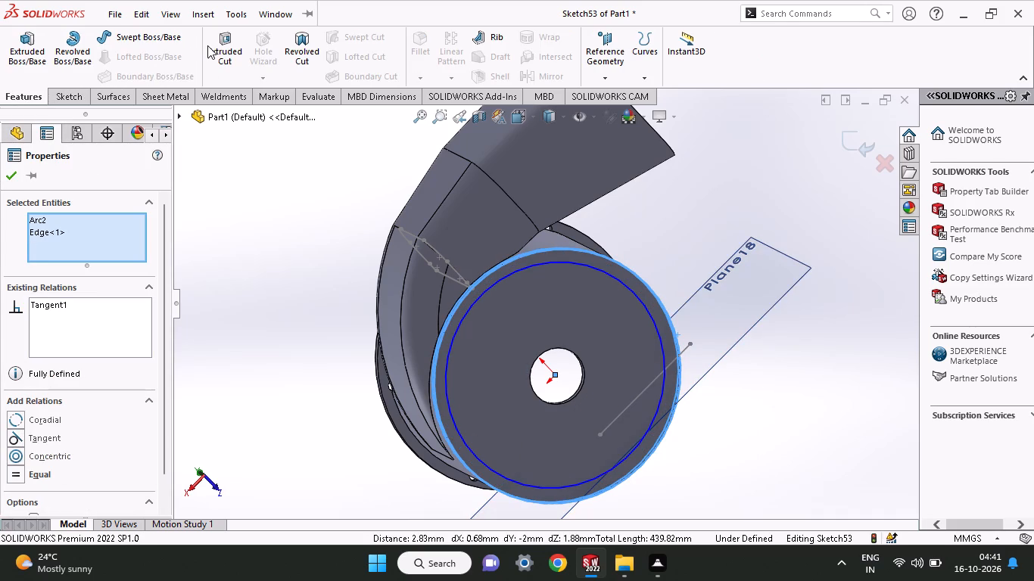
pyautogui.click(207, 45)
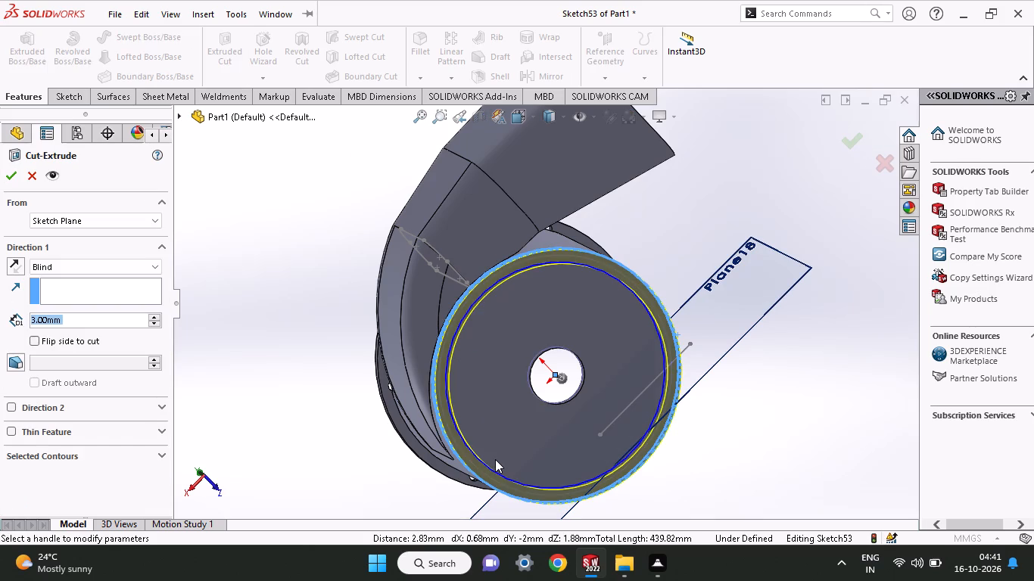
pyautogui.moveTo(495, 459); pyautogui.dragTo(549, 464, button='middle')
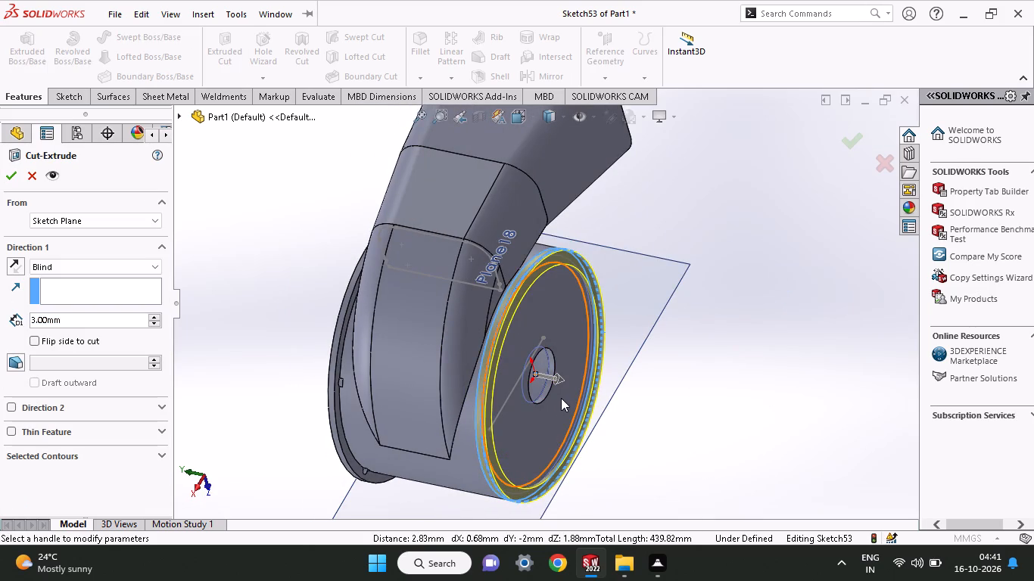
pyautogui.moveTo(555, 375); pyautogui.dragTo(680, 396)
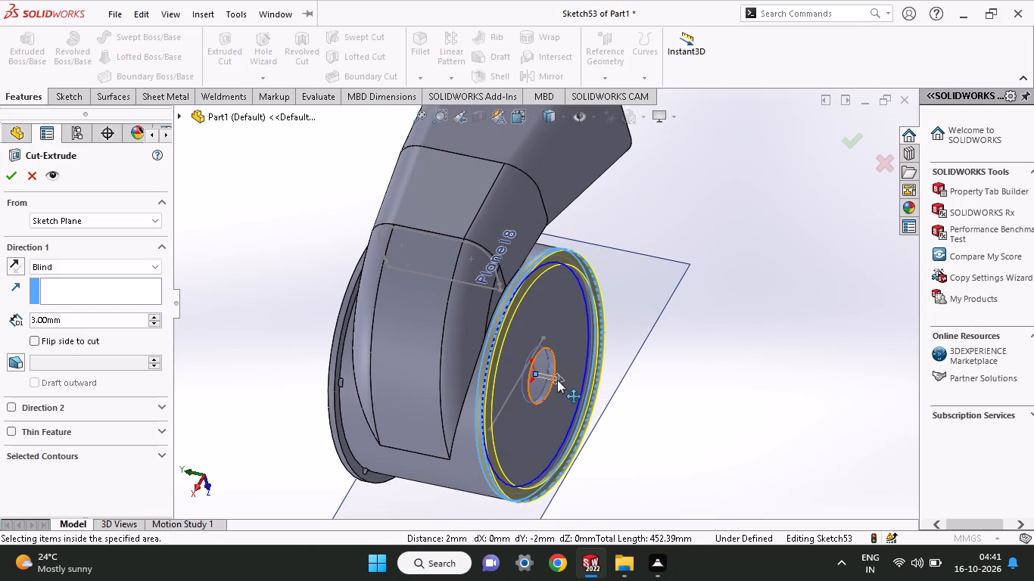
pyautogui.moveTo(557, 380); pyautogui.dragTo(660, 394)
pyautogui.moveTo(499, 391); pyautogui.dragTo(547, 412, button='middle')
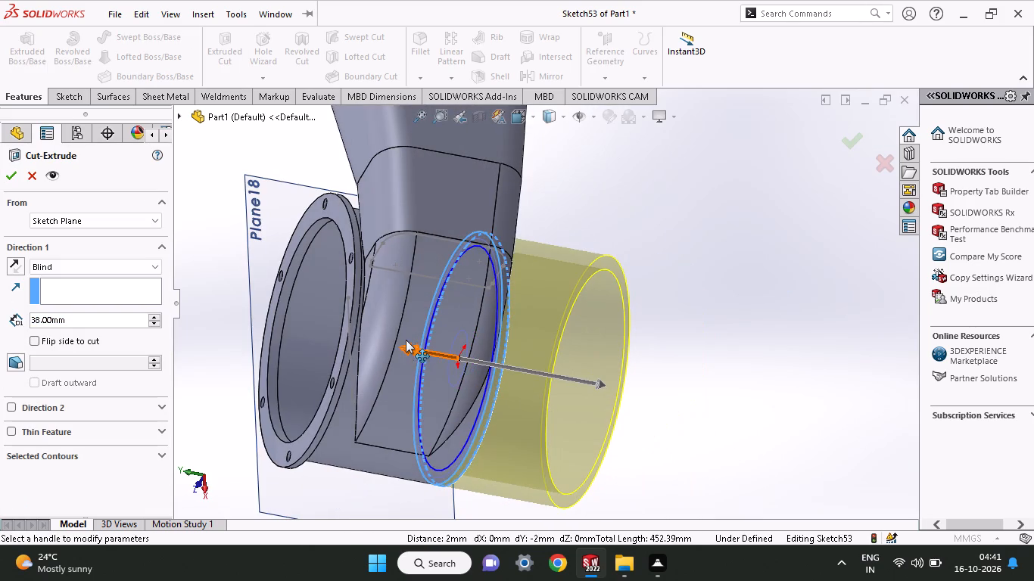
pyautogui.moveTo(410, 349); pyautogui.dragTo(338, 348)
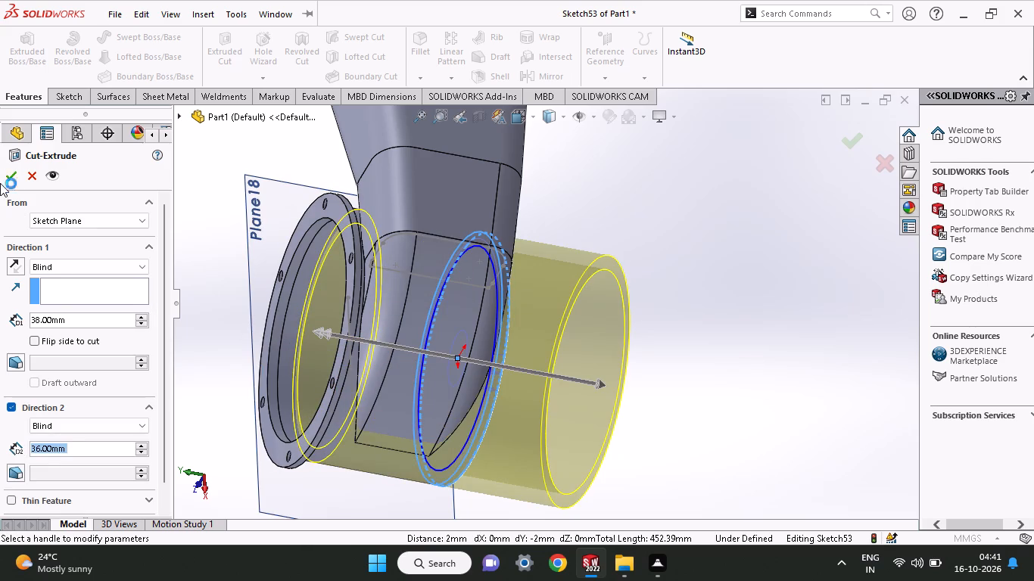
pyautogui.click(7, 179)
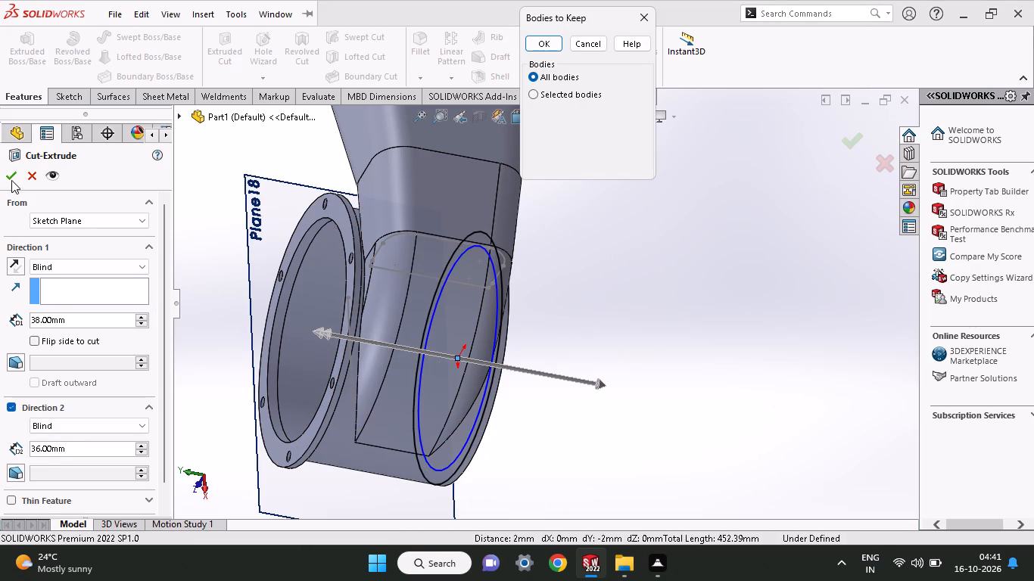
pyautogui.click(550, 45)
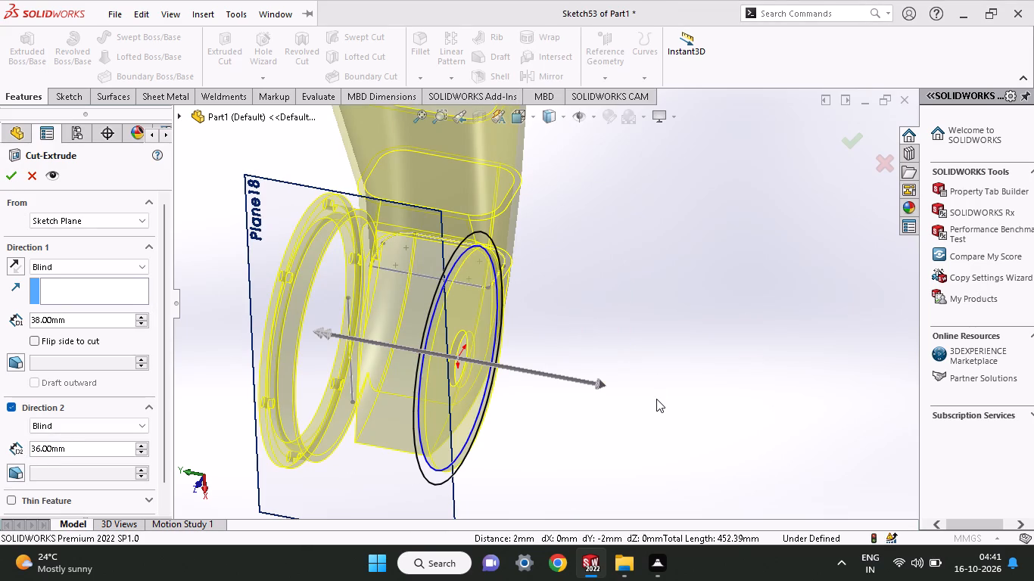
# On the inner face of the disc-shaped end wall, sketch a small rectangle over the flange's lower edge and a large one enclosing the model.
pyautogui.moveTo(656, 399); pyautogui.dragTo(519, 443, button='middle')
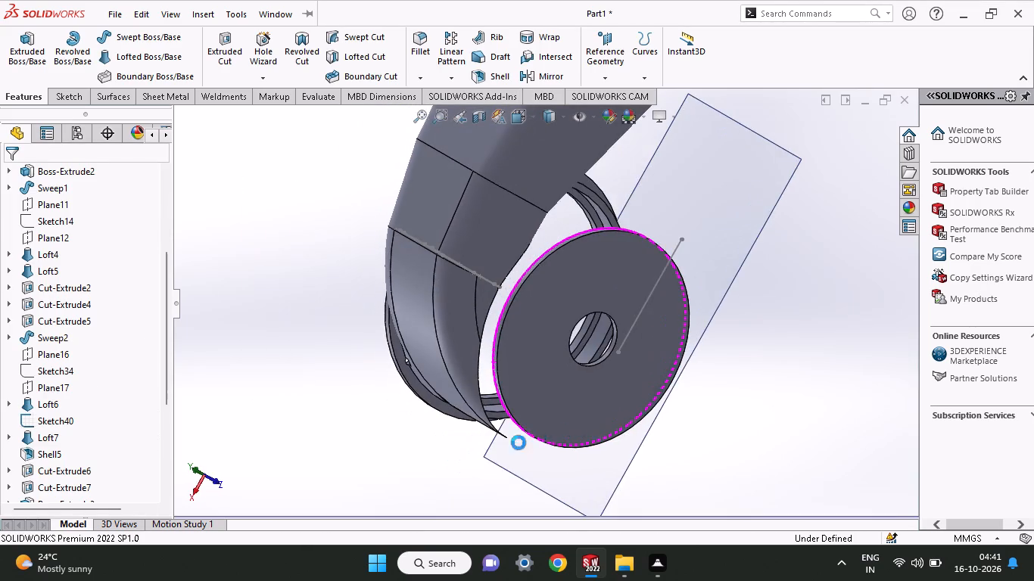
pyautogui.moveTo(519, 443); pyautogui.dragTo(756, 298, button='middle')
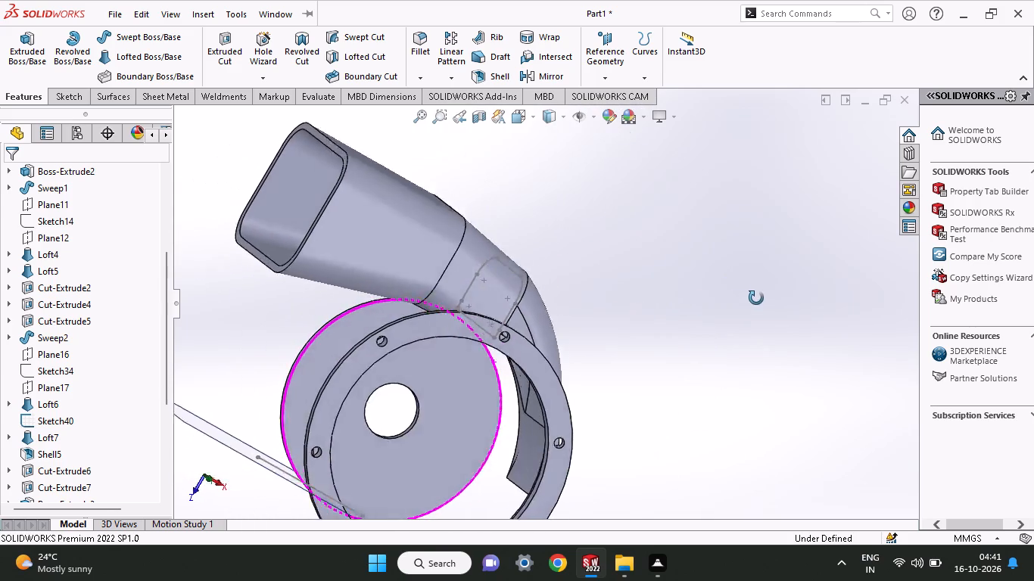
pyautogui.moveTo(756, 298); pyautogui.dragTo(803, 296, button='middle')
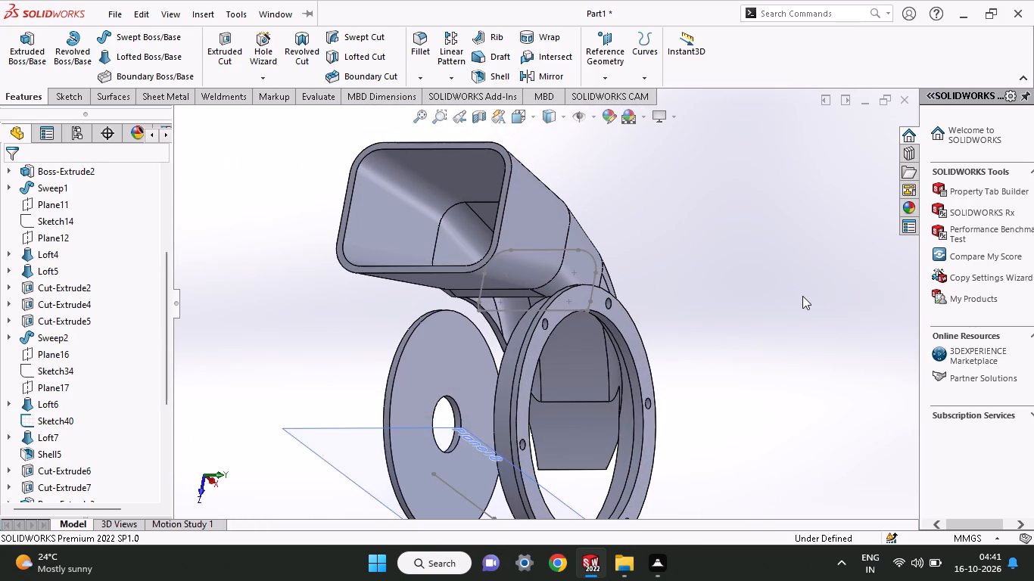
pyautogui.keyDown('ctrl'); pyautogui.scroll(2, 793, 298); pyautogui.keyUp('ctrl')
pyautogui.keyDown('ctrl'); pyautogui.scroll(2, 673, 477); pyautogui.keyUp('ctrl')
pyautogui.moveTo(671, 478); pyautogui.dragTo(607, 502, button='middle')
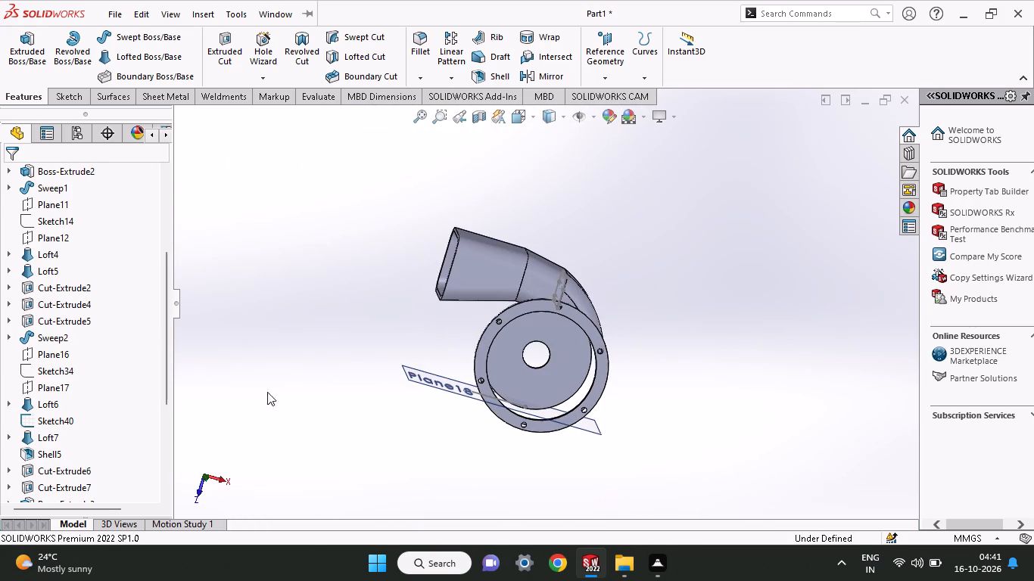
pyautogui.click(51, 103)
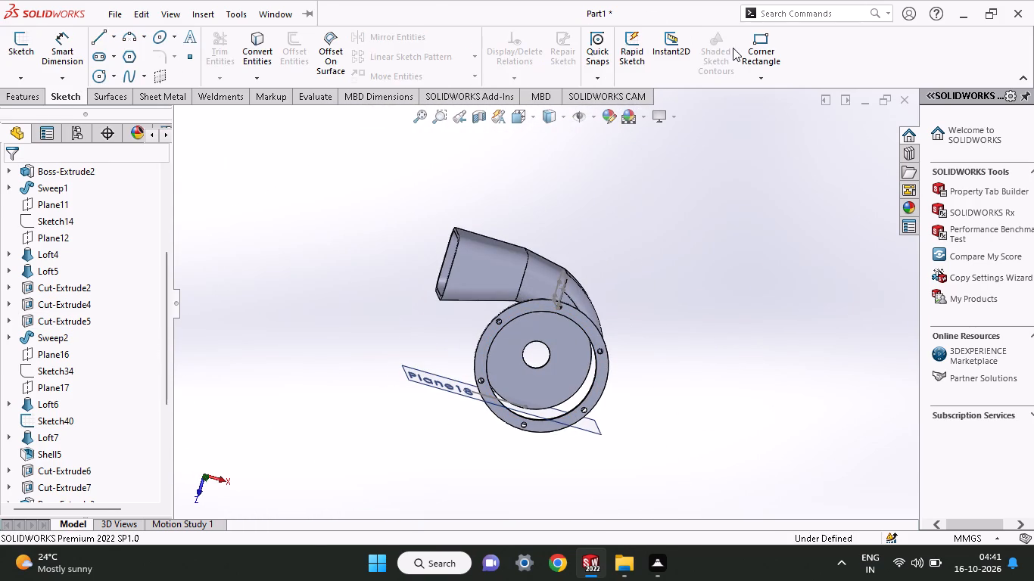
pyautogui.click(741, 54)
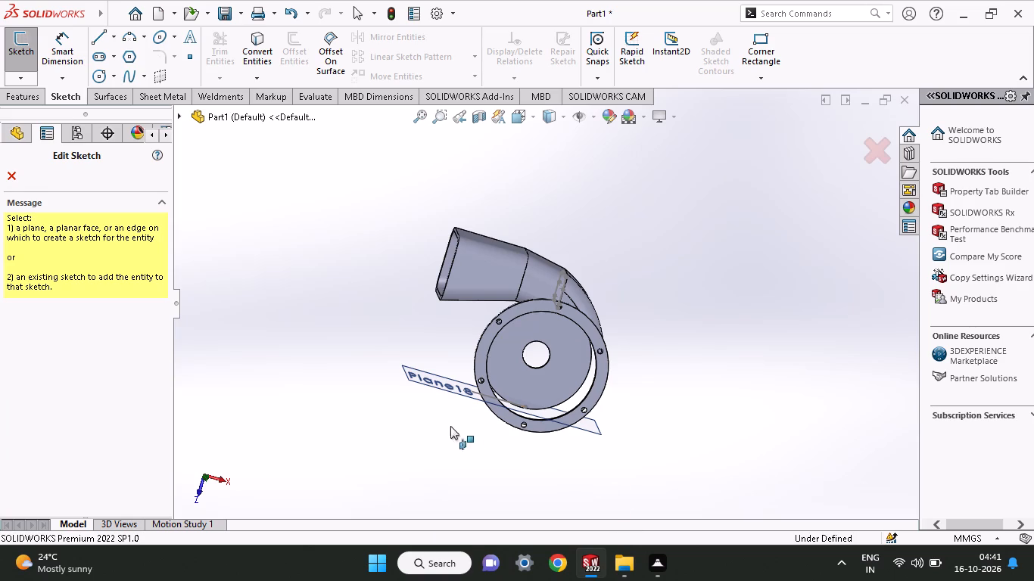
pyautogui.click(504, 351)
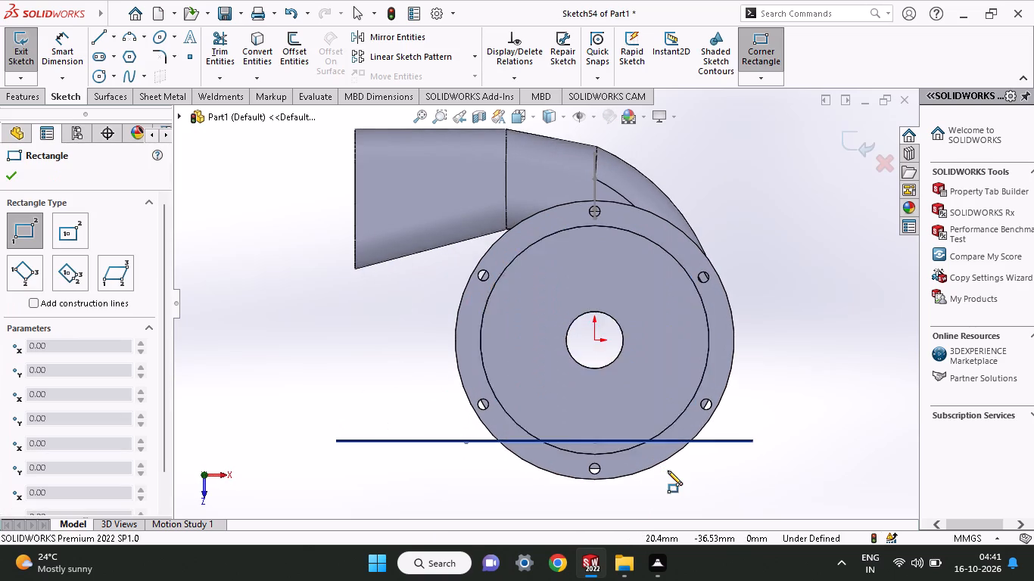
pyautogui.keyDown('ctrl'); pyautogui.scroll(4, 668, 471); pyautogui.keyUp('ctrl')
pyautogui.moveTo(665, 393); pyautogui.dragTo(596, 369)
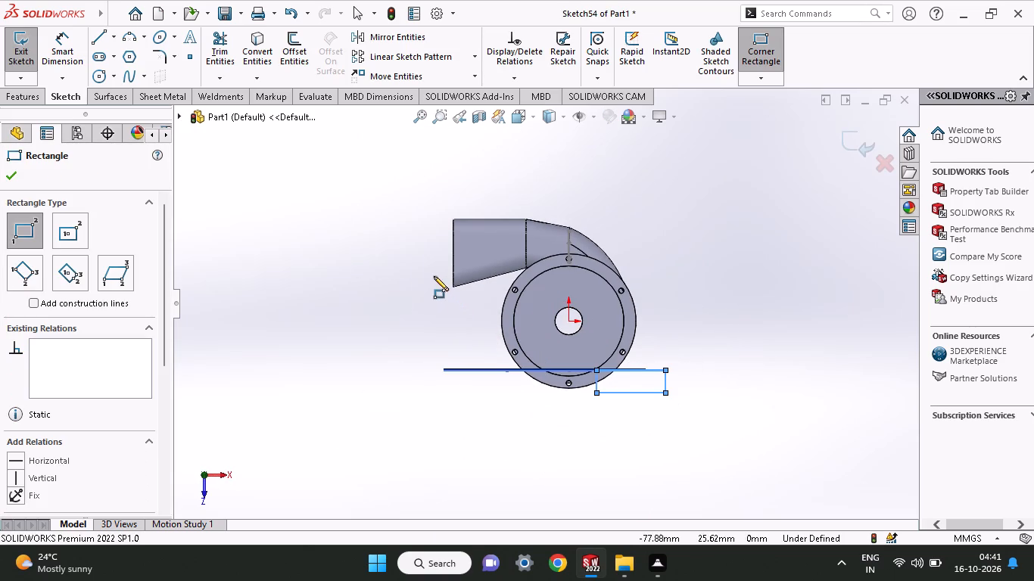
pyautogui.click(405, 166)
pyautogui.click(710, 423)
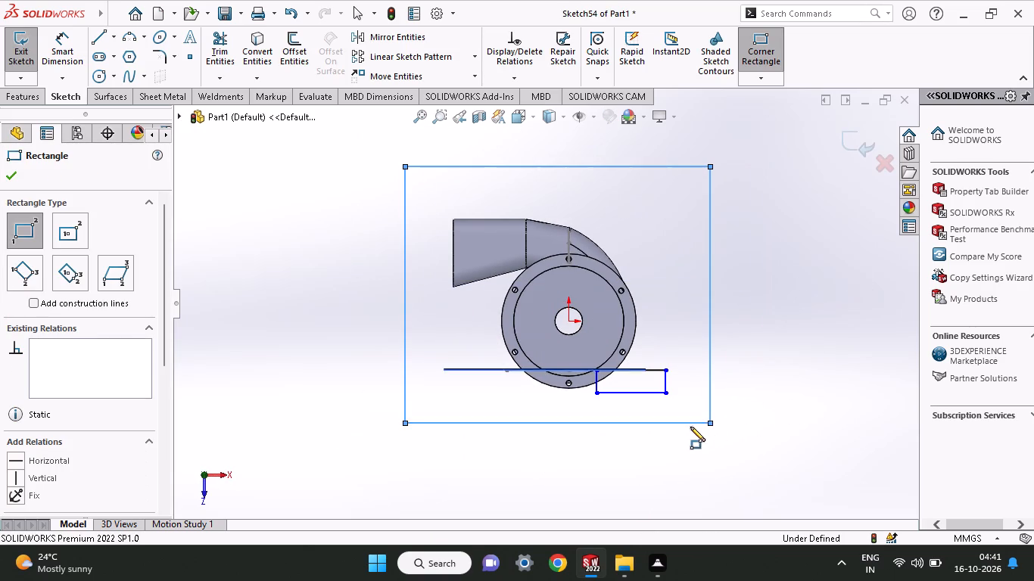
# Extrude-cut the rectangle sketch through the model, 160 mm towards the flange side and 49 mm in the second direction.
pyautogui.click(20, 101)
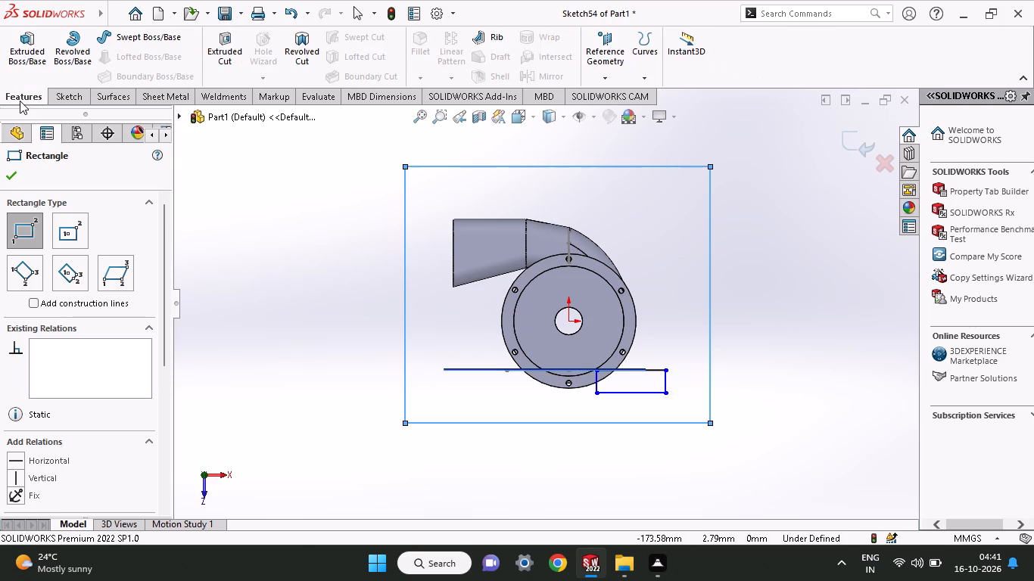
pyautogui.click(226, 45)
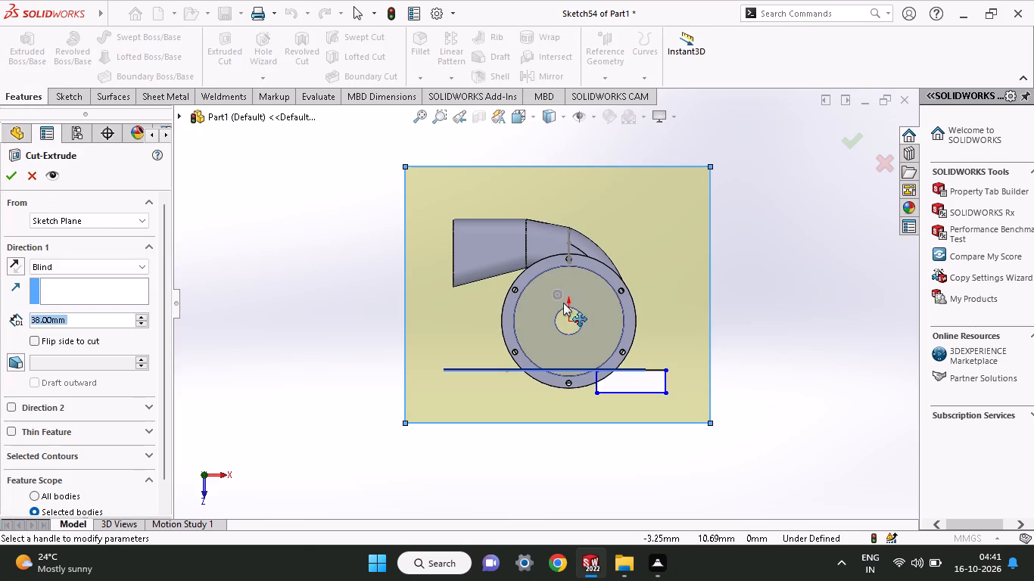
pyautogui.moveTo(377, 268); pyautogui.dragTo(333, 320, button='middle')
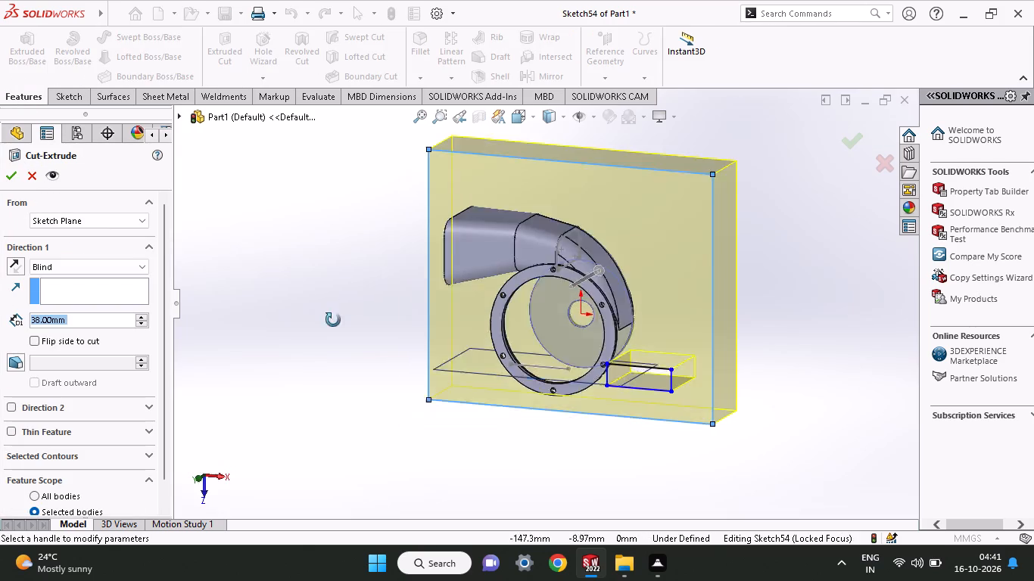
pyautogui.moveTo(333, 320); pyautogui.dragTo(320, 330, button='middle')
pyautogui.moveTo(647, 251); pyautogui.dragTo(430, 400)
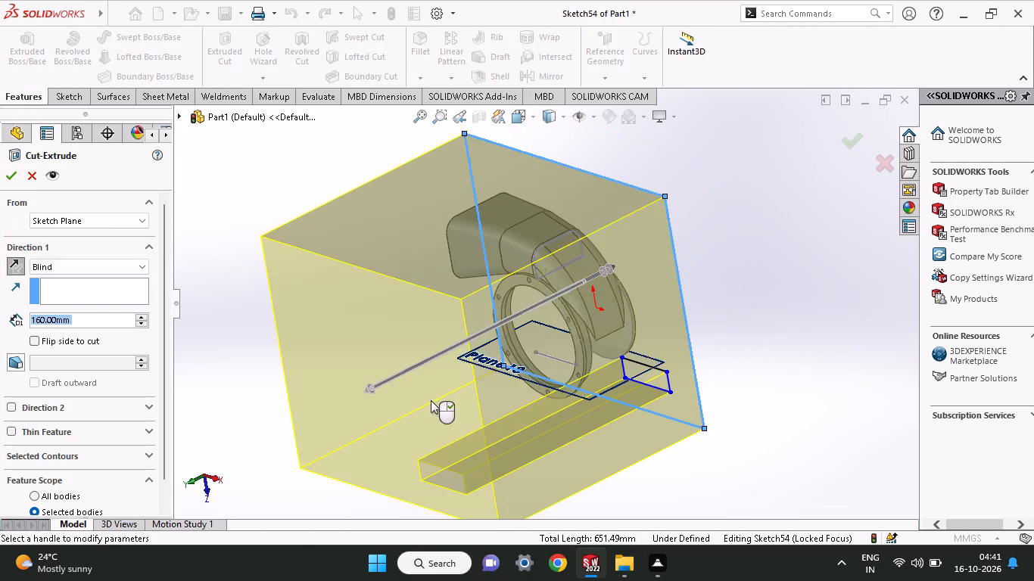
pyautogui.moveTo(613, 274); pyautogui.dragTo(656, 253)
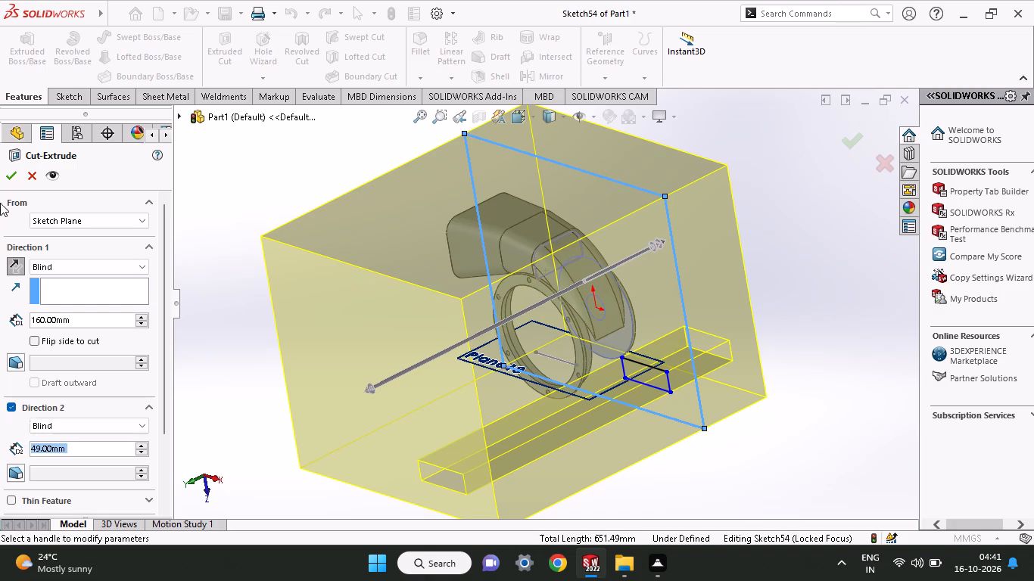
pyautogui.click(11, 177)
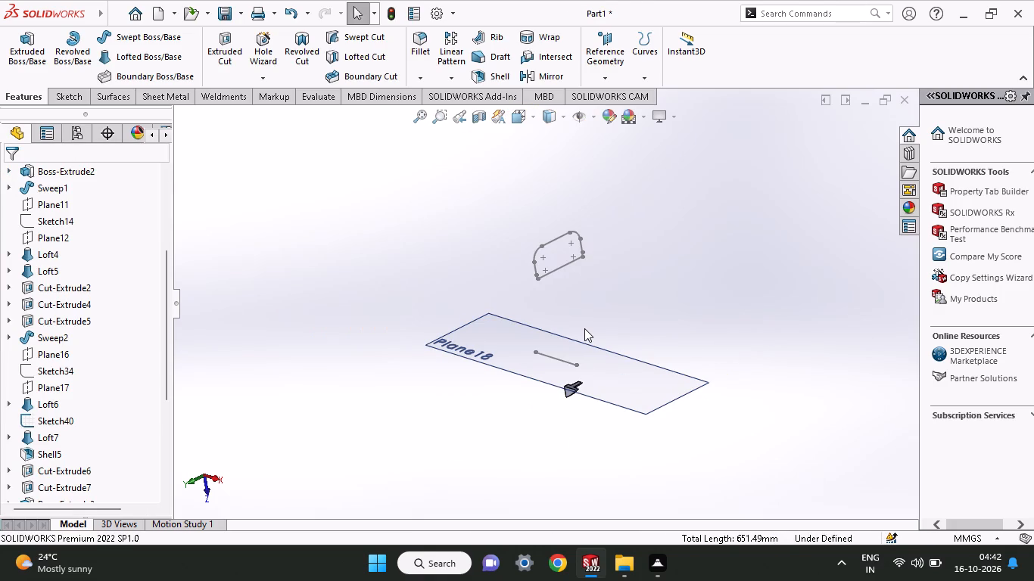
# Delete the leftover rounded duct profile sketch and the 36 mm line sketch.
pyautogui.click(553, 269)
pyautogui.rightClick(553, 269)
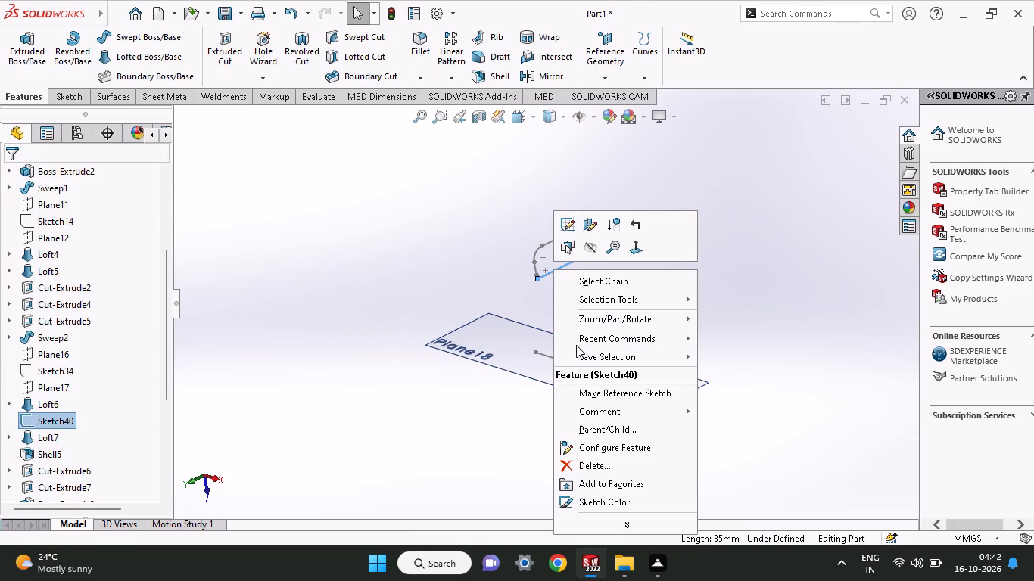
pyautogui.click(584, 466)
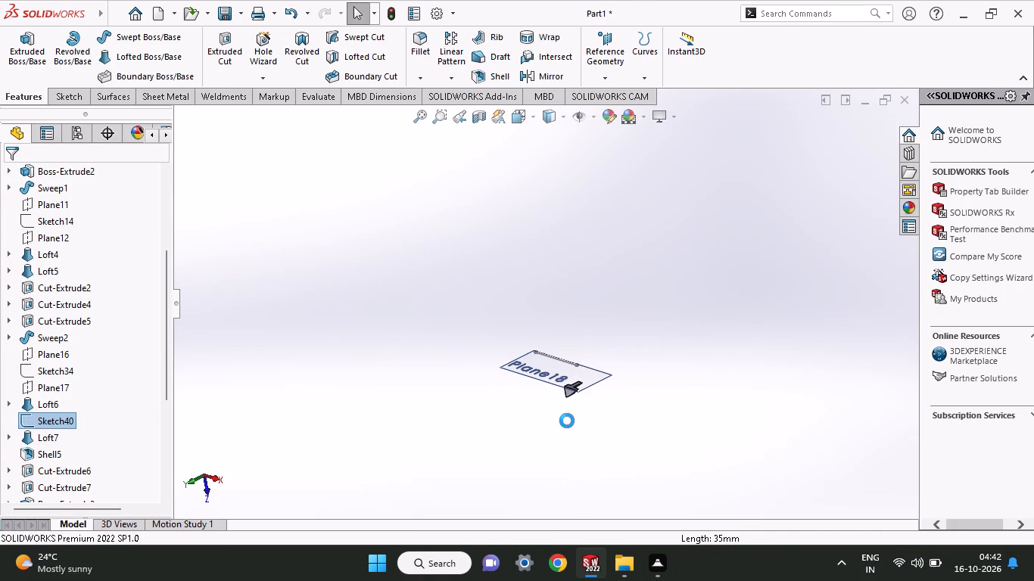
pyautogui.click(561, 360)
pyautogui.rightClick(561, 360)
pyautogui.click(594, 514)
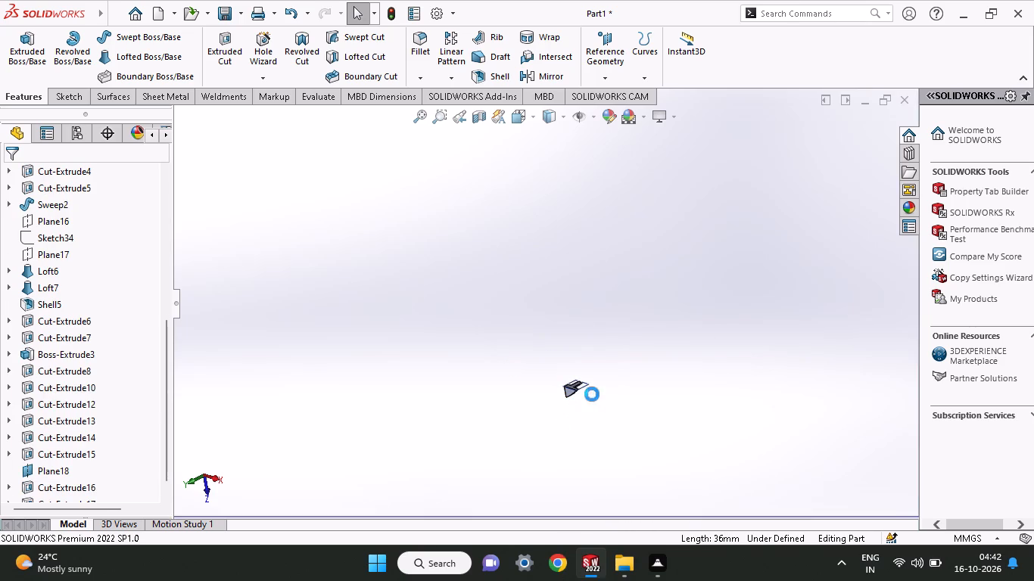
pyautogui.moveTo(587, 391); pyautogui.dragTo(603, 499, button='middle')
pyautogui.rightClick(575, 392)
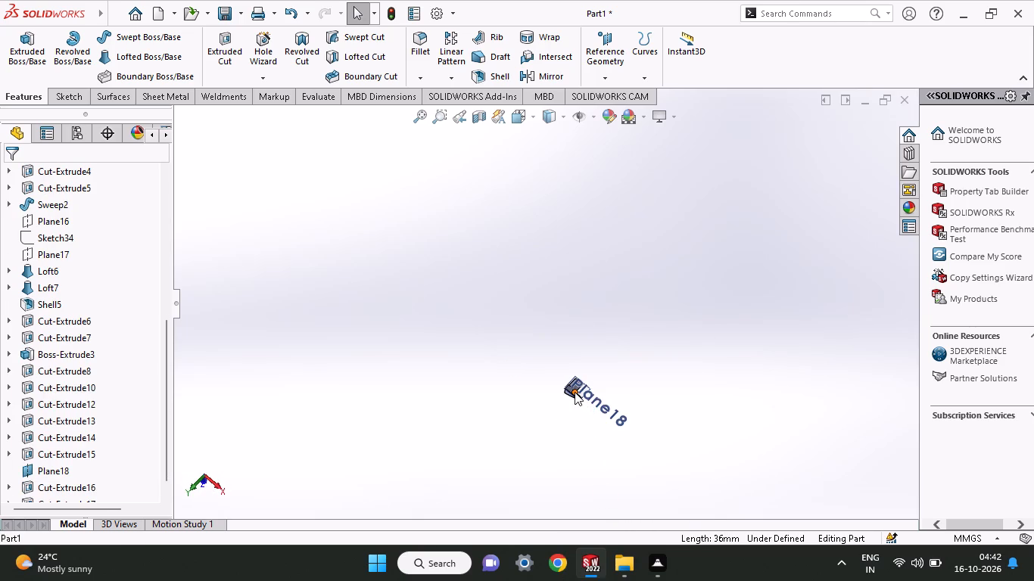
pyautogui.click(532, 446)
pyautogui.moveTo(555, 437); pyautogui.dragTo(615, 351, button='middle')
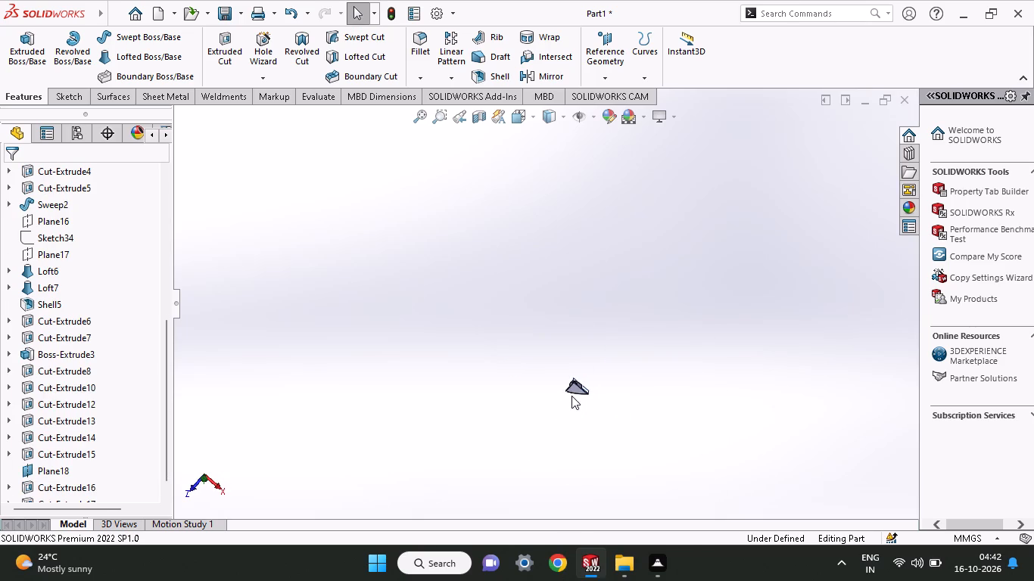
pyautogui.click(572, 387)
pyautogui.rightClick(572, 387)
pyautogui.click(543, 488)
# Delete the Boss-Extrude3 feature of the small remaining solid fragment, along with its dependent cuts.
pyautogui.keyDown('ctrl'); pyautogui.scroll(1, 543, 418); pyautogui.keyUp('ctrl')
pyautogui.keyDown('ctrl'); pyautogui.scroll(-3, 543, 416); pyautogui.keyUp('ctrl')
pyautogui.keyDown('ctrl'); pyautogui.scroll(-6, 601, 331); pyautogui.keyUp('ctrl')
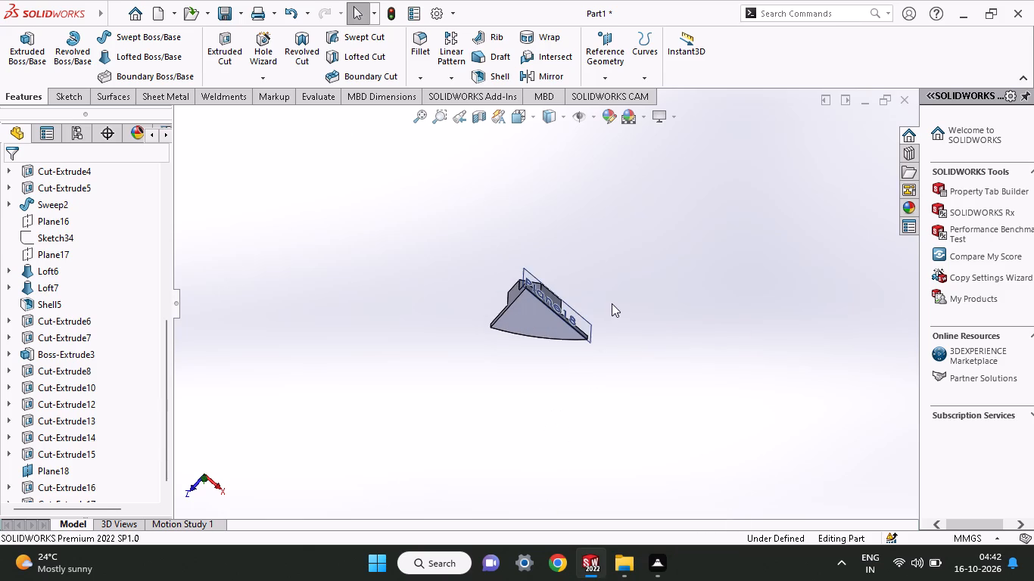
pyautogui.hscroll(-1, 612, 303)
pyautogui.click(525, 318)
pyautogui.rightClick(525, 318)
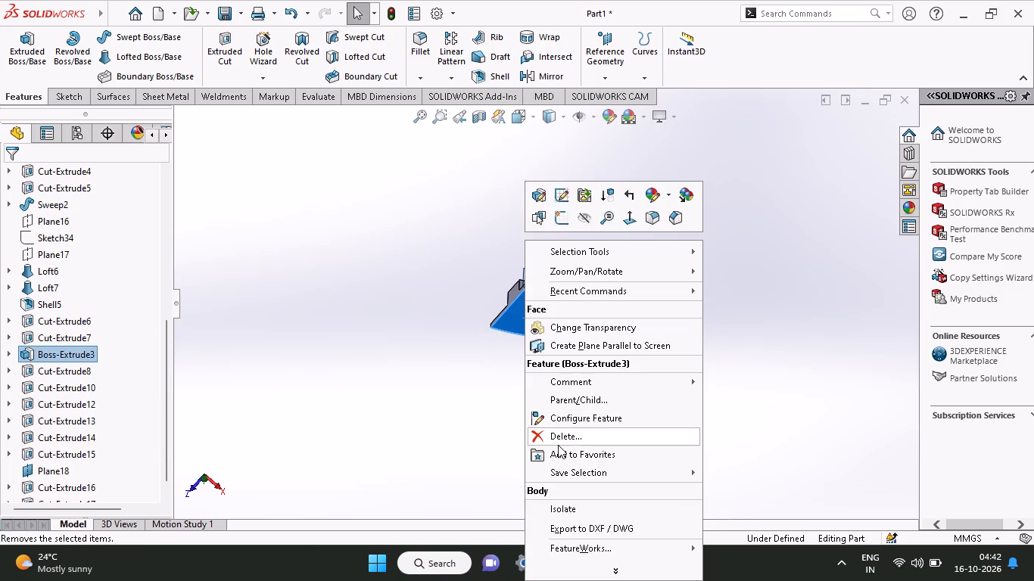
pyautogui.click(559, 437)
pyautogui.moveTo(565, 397); pyautogui.dragTo(551, 423, button='middle')
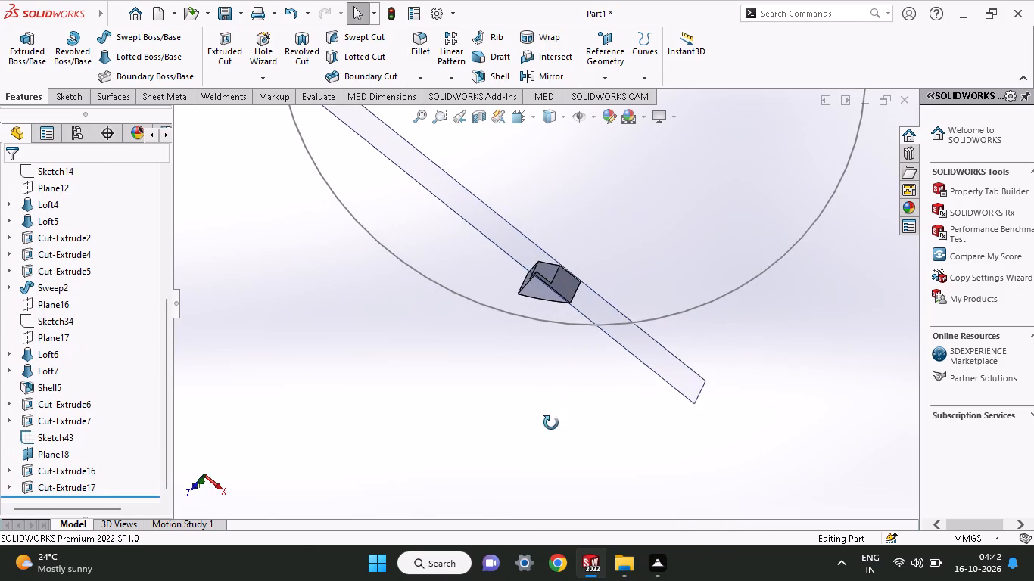
# Delete the leftover 78 mm diameter circle sketch.
pyautogui.moveTo(551, 423); pyautogui.dragTo(549, 429, button='middle')
pyautogui.keyDown('ctrl'); pyautogui.scroll(8, 549, 429); pyautogui.keyUp('ctrl')
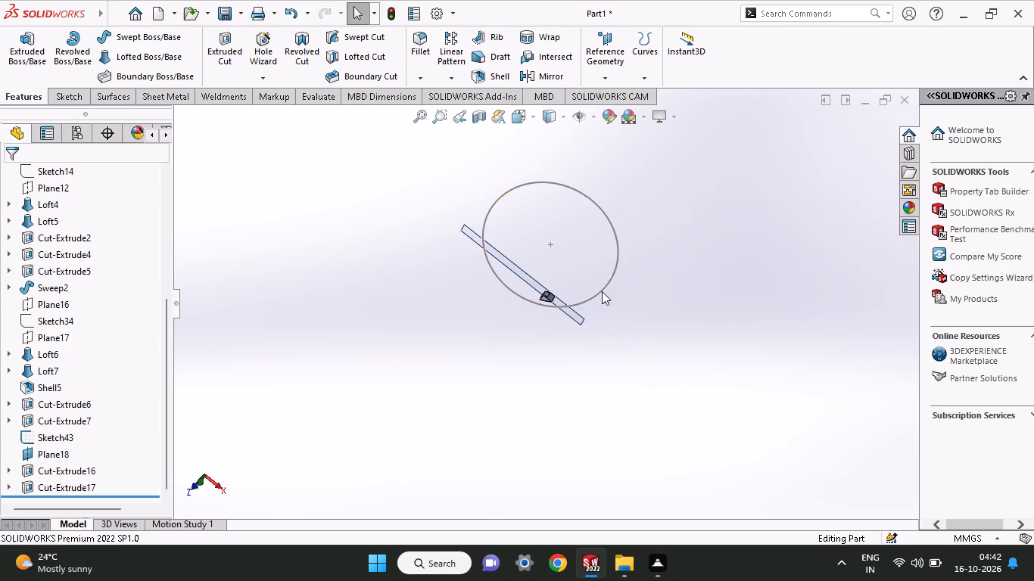
pyautogui.click(494, 272)
pyautogui.rightClick(494, 272)
pyautogui.click(527, 468)
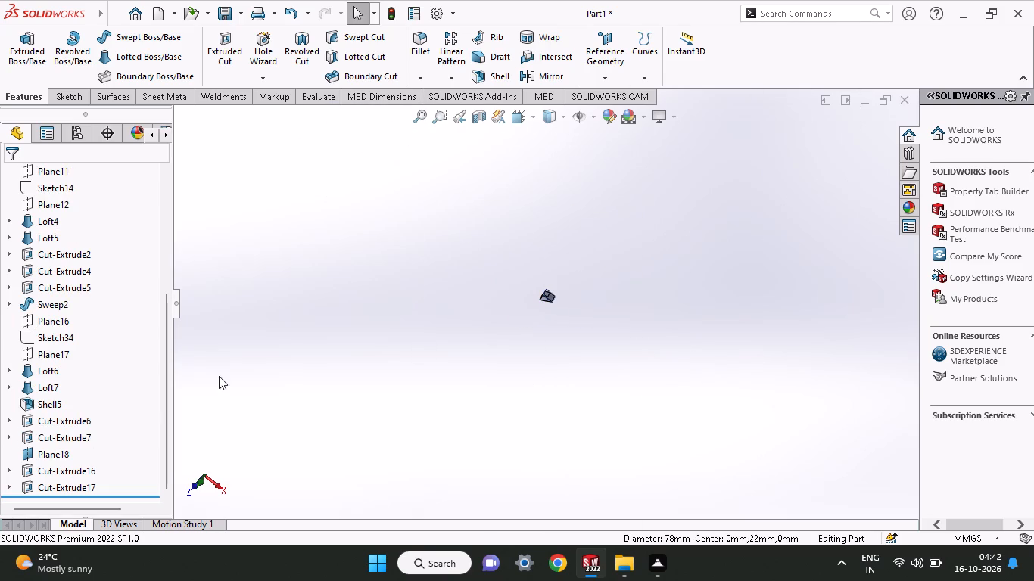
# Delete the Cut-Extrude17 feature at the end of the feature history.
pyautogui.moveTo(164, 364); pyautogui.dragTo(154, 499)
pyautogui.rightClick(60, 489)
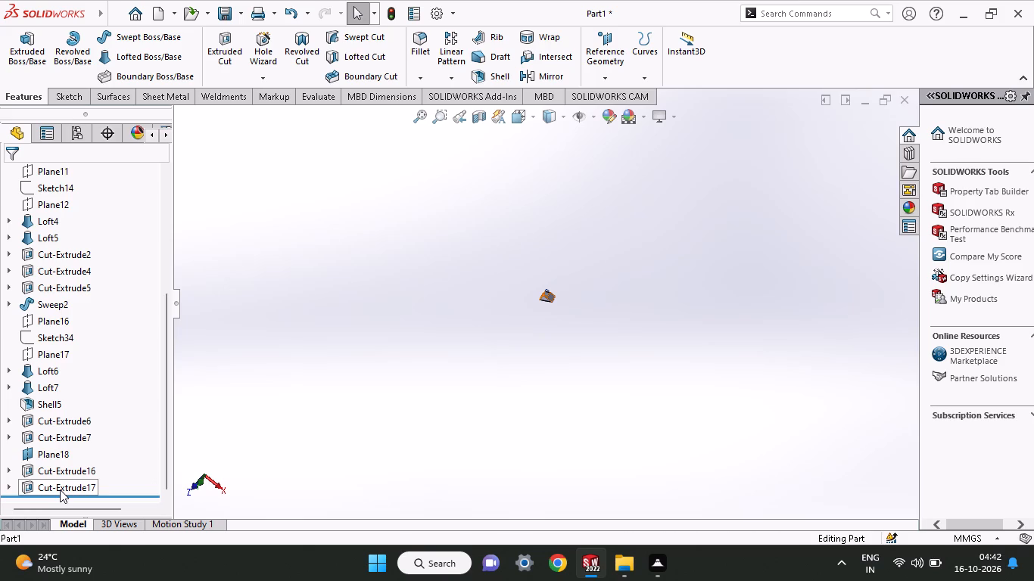
pyautogui.click(94, 355)
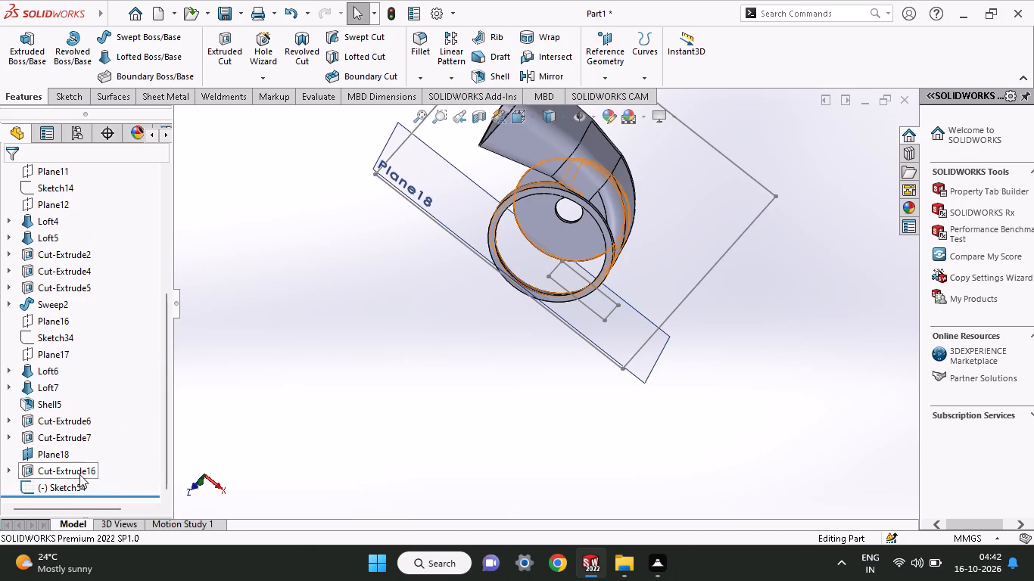
# Delete all history items from Plane12 through Sketch54 together, including the lofts, cuts, Sweep2, Shell5 and reference planes.
pyautogui.moveTo(106, 489); pyautogui.dragTo(12, 210)
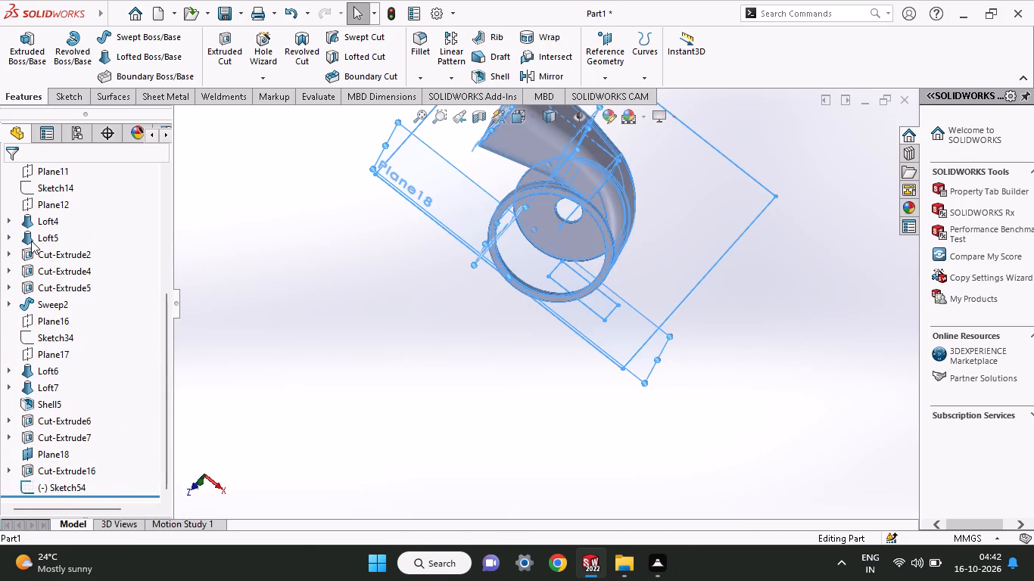
pyautogui.rightClick(33, 241)
pyautogui.click(86, 287)
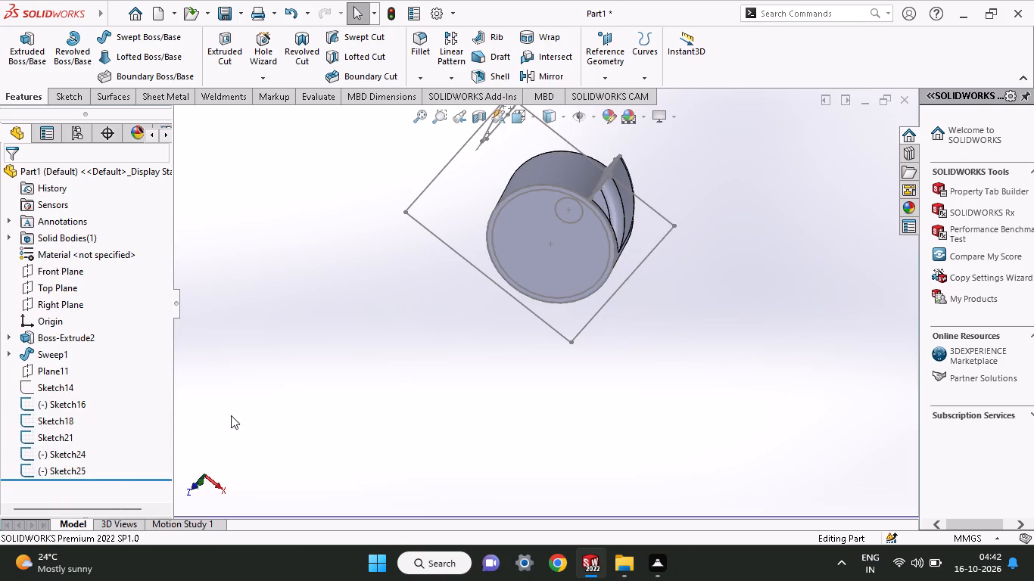
# Delete Plane11 and the six leftover sketches, Sketch14 through Sketch25, that follow Sweep1.
pyautogui.click(108, 477)
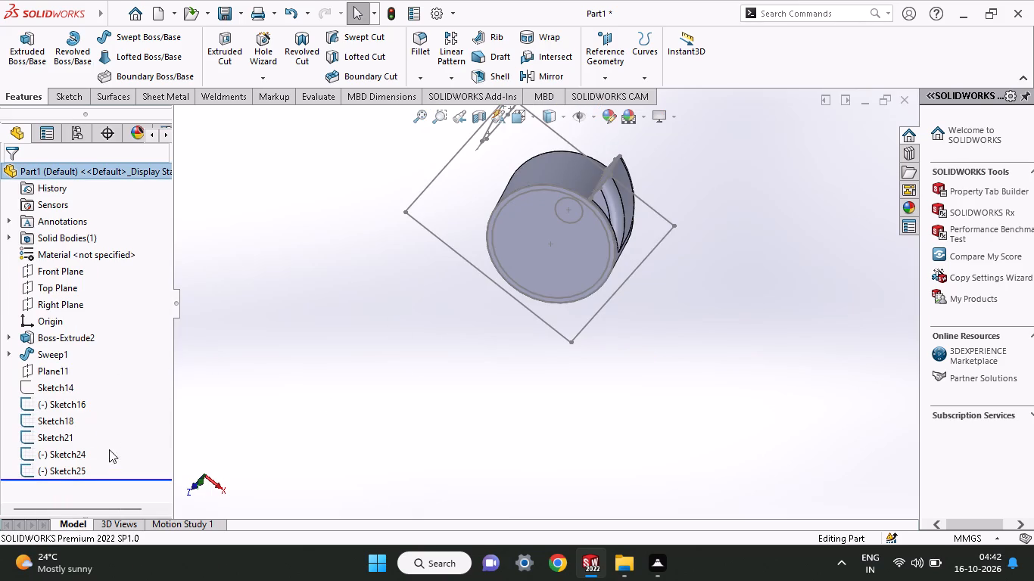
pyautogui.moveTo(110, 476); pyautogui.dragTo(0, 368)
pyautogui.rightClick(38, 393)
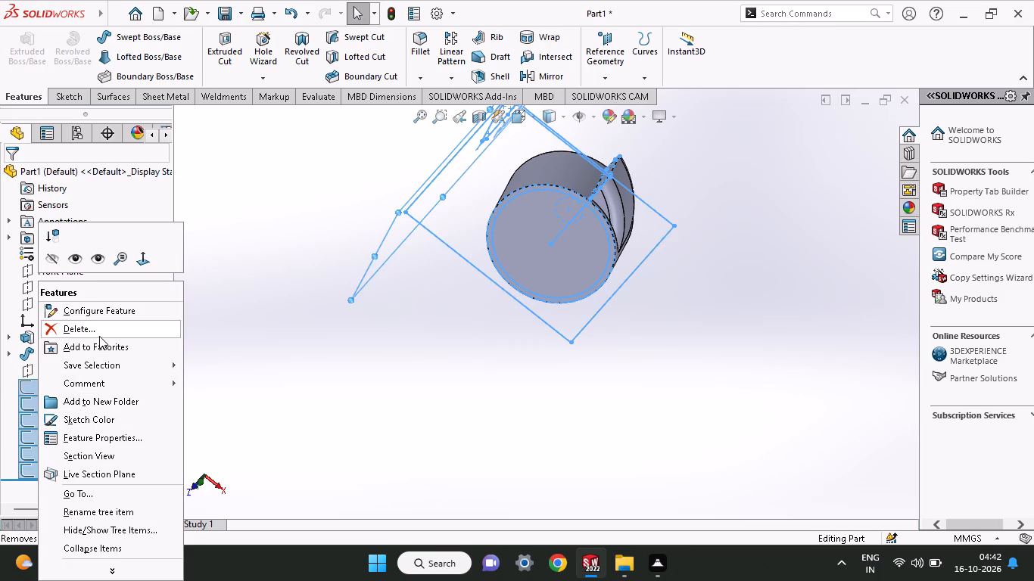
pyautogui.click(99, 336)
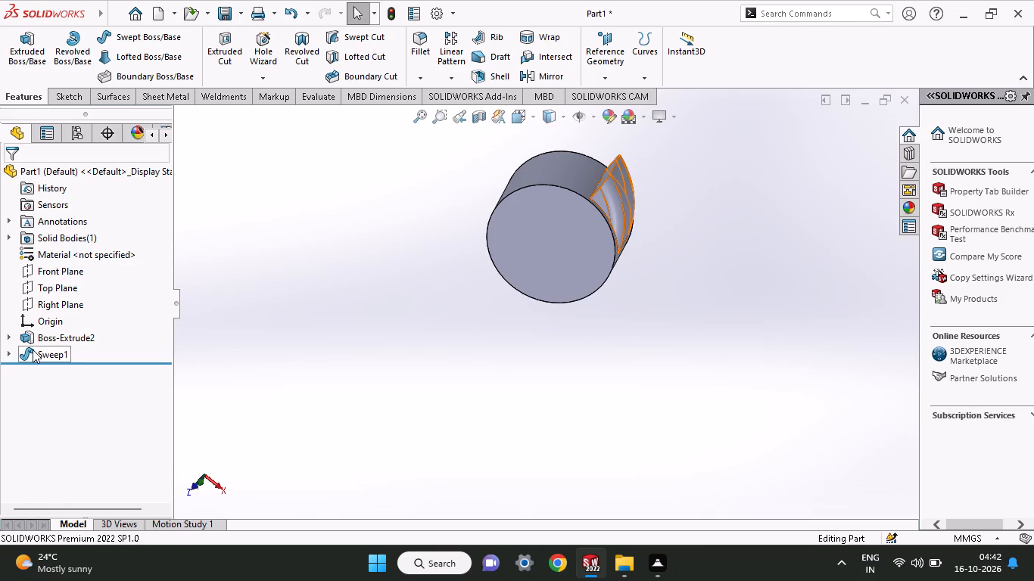
# Delete the Sweep1 feature along with its released sketches, Sketch13 and Sketch9, leaving only the Boss-Extrude2 cylinder.
pyautogui.rightClick(33, 350)
pyautogui.click(63, 351)
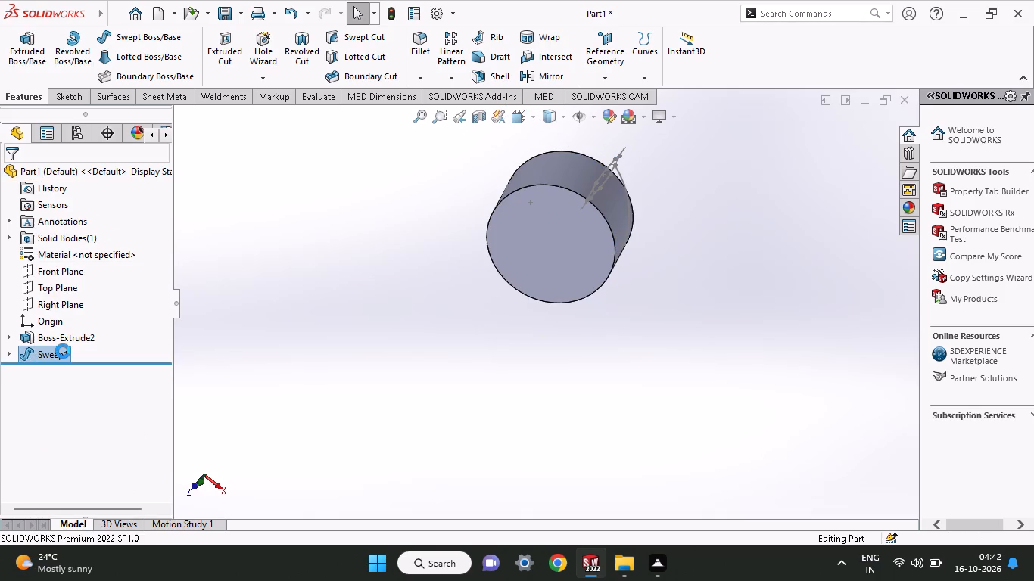
pyautogui.rightClick(59, 374)
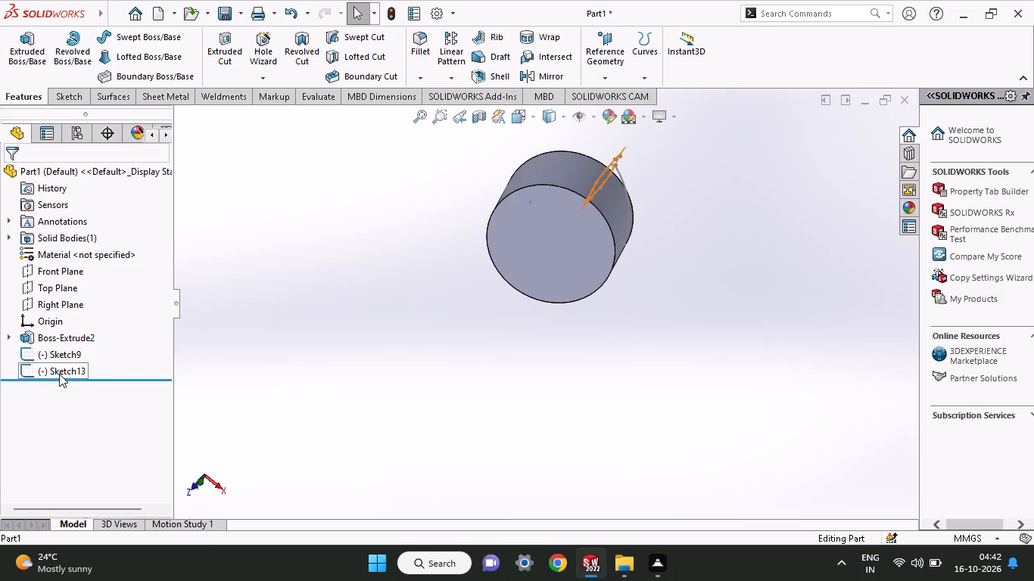
pyautogui.click(85, 368)
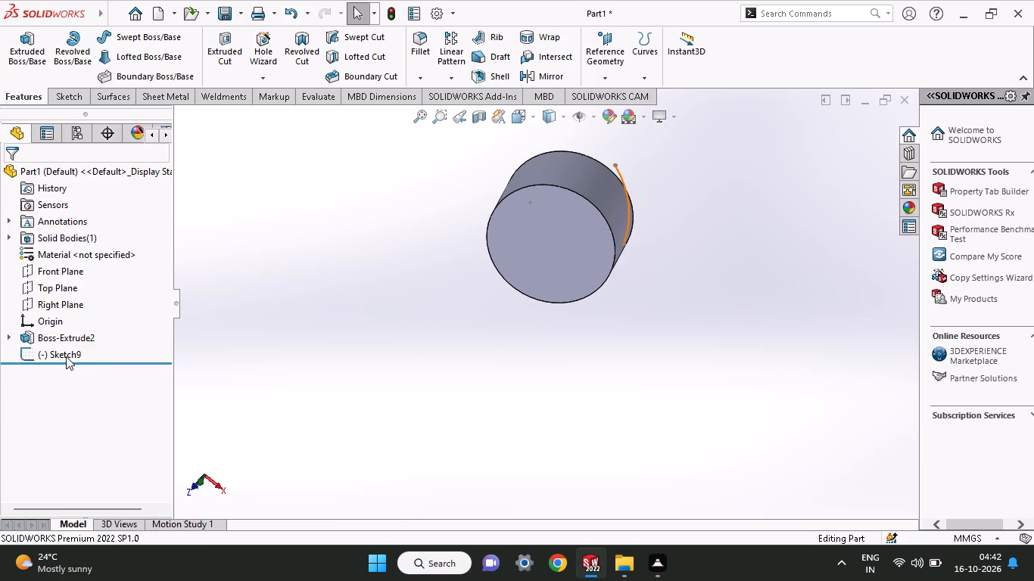
pyautogui.click(66, 356)
pyautogui.rightClick(66, 356)
pyautogui.click(82, 358)
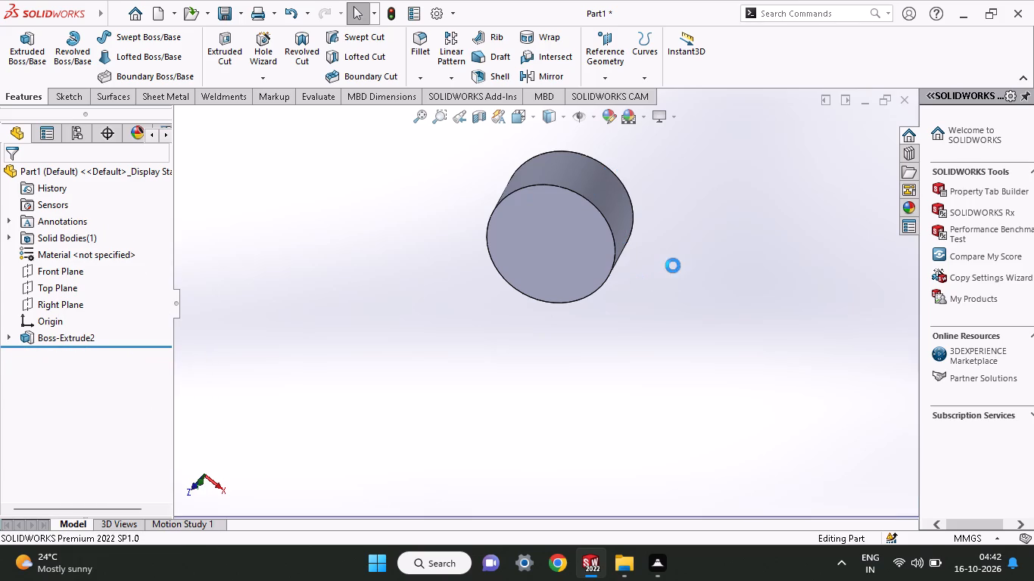
# On the cylinder's flat end face, sketch a circle centred on the origin and dimension its diameter to 64 mm.
pyautogui.click(584, 270)
pyautogui.click(647, 228)
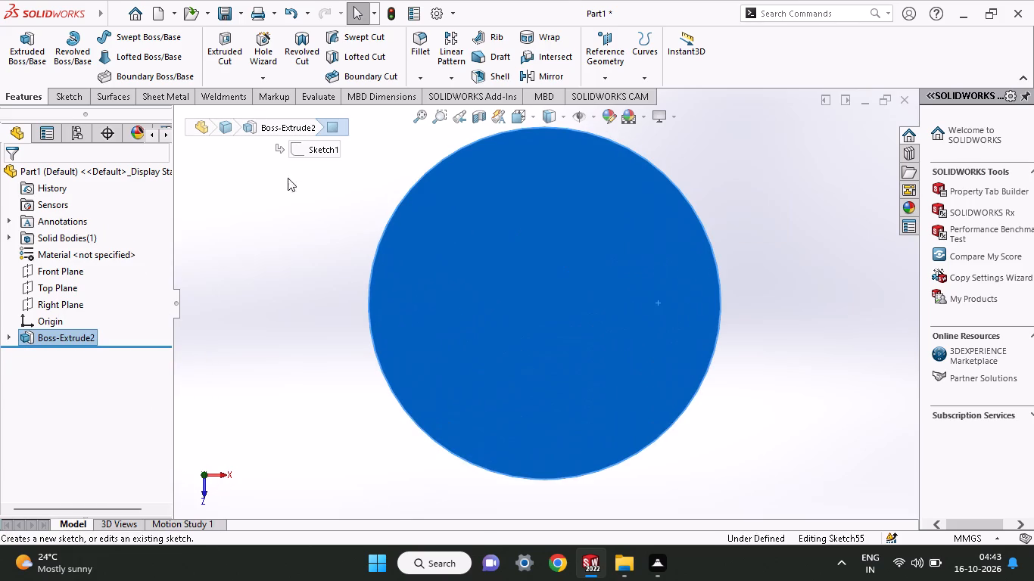
pyautogui.click(97, 77)
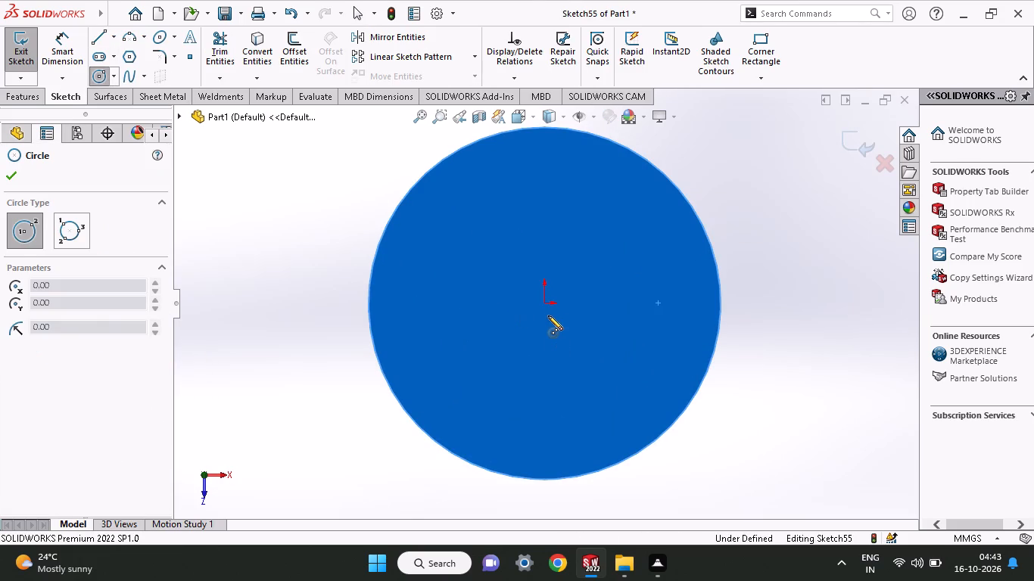
pyautogui.click(547, 308)
pyautogui.click(660, 282)
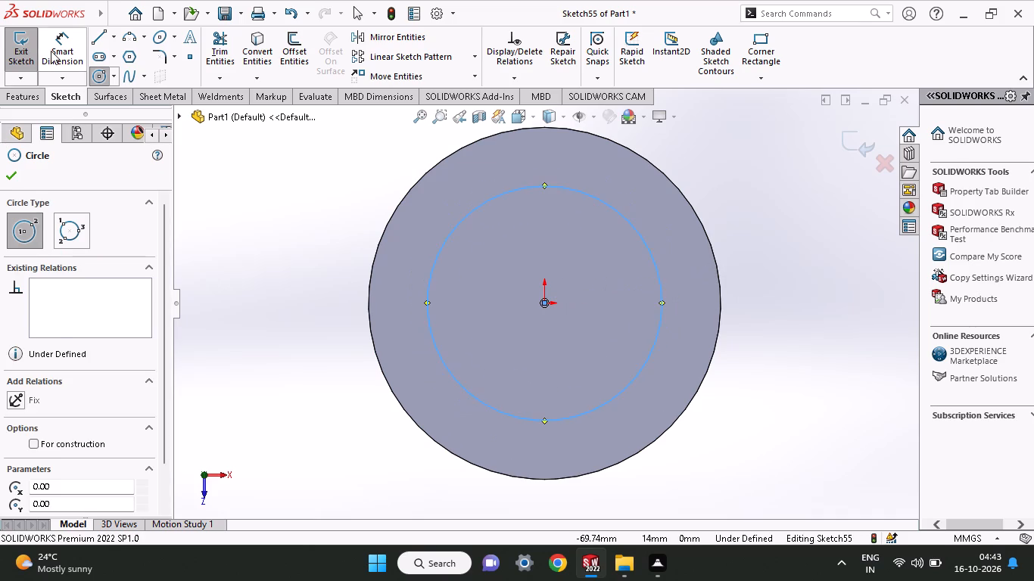
pyautogui.click(51, 51)
pyautogui.click(422, 288)
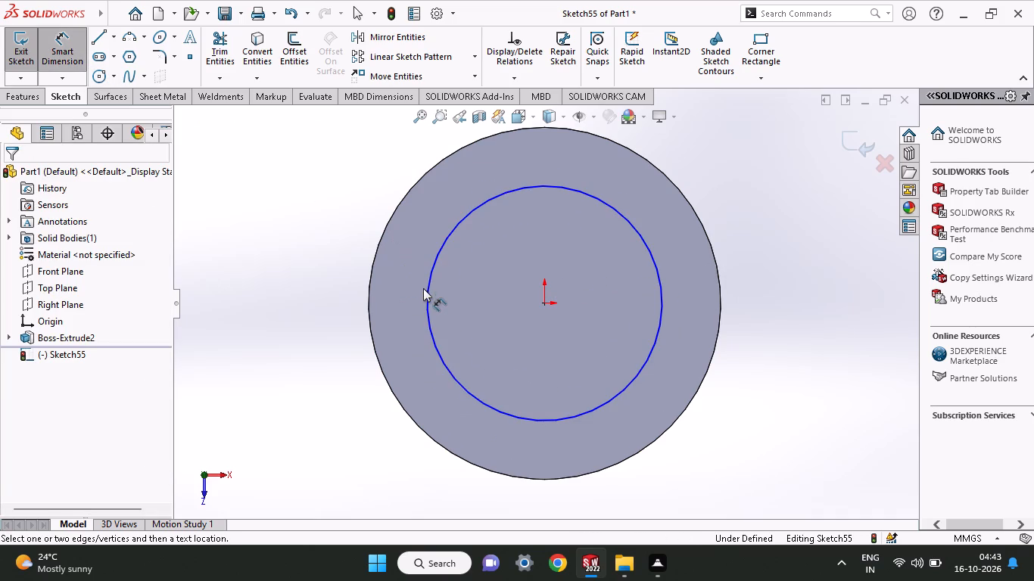
pyautogui.click(430, 285)
pyautogui.click(346, 284)
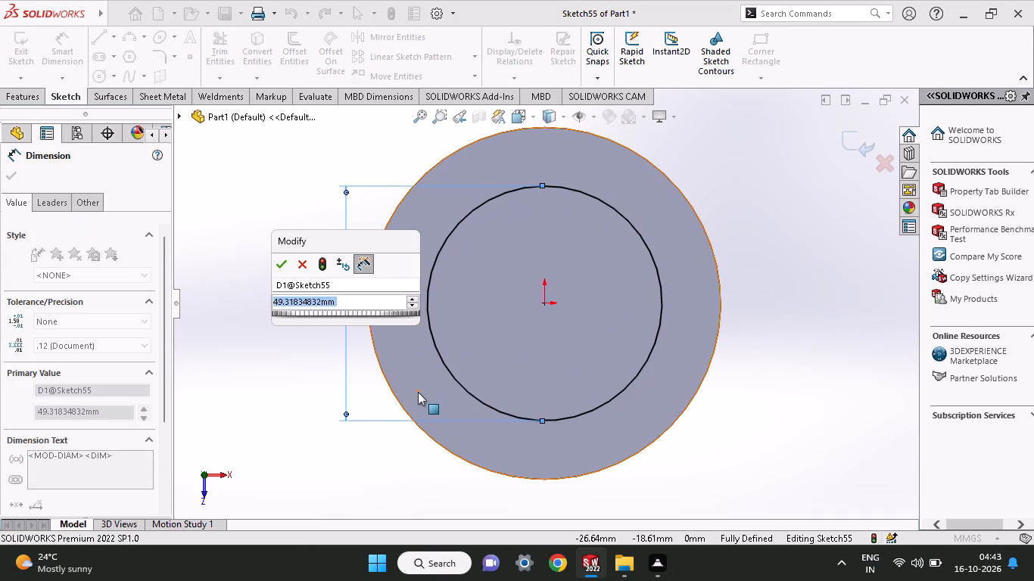
pyautogui.write('64')
pyautogui.press('Return')
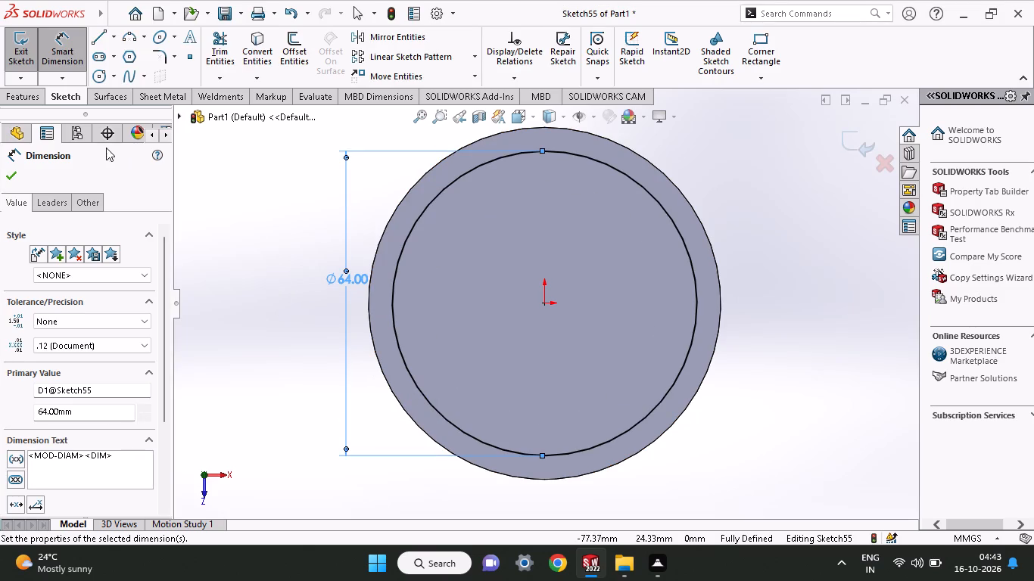
# Add a concentric circle matching the cylinder's outer edge and extrude-cut the ring between the two circles 160 mm blind.
pyautogui.click(96, 76)
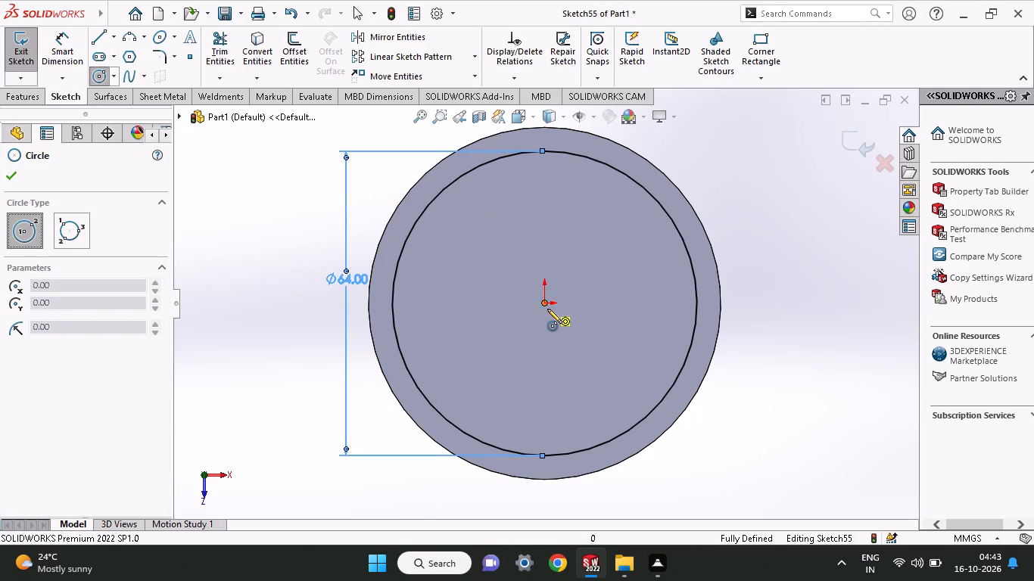
pyautogui.click(546, 306)
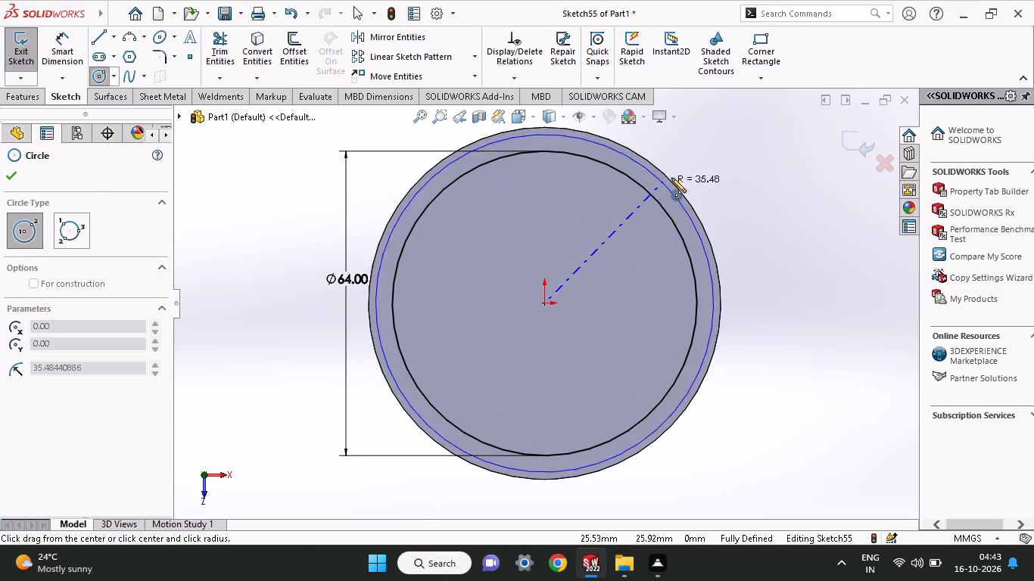
pyautogui.click(672, 177)
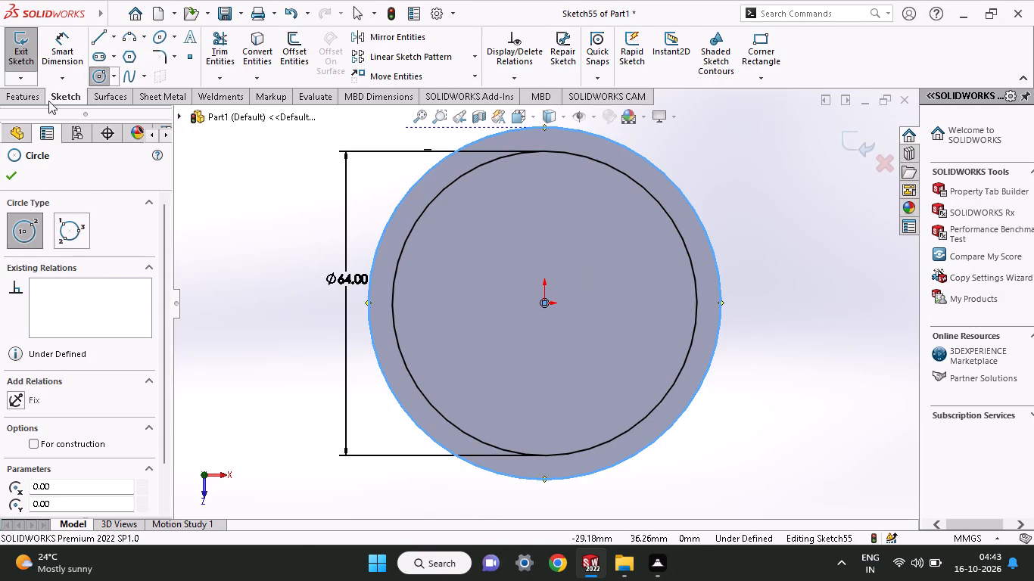
pyautogui.click(22, 98)
pyautogui.click(226, 66)
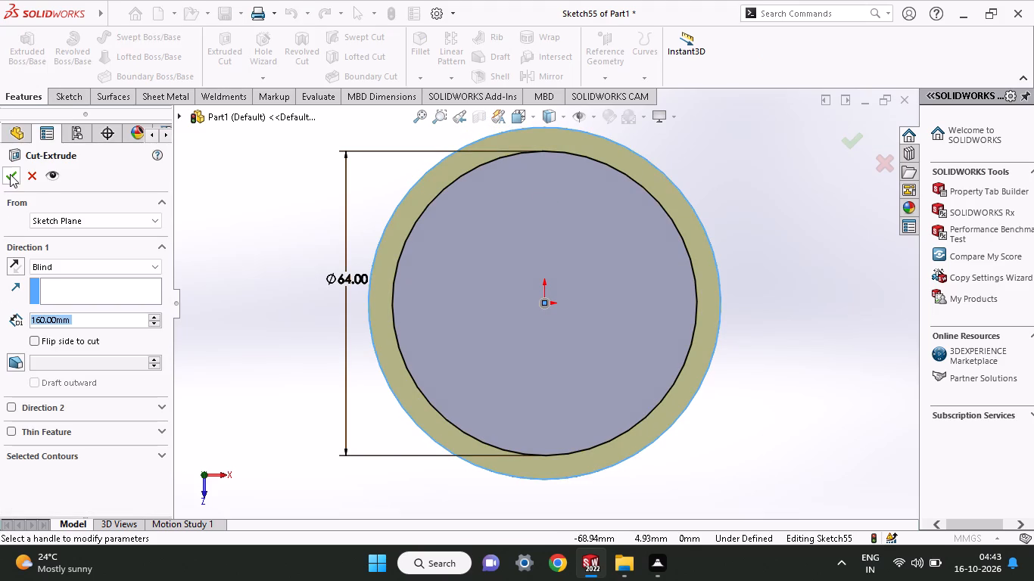
pyautogui.click(10, 174)
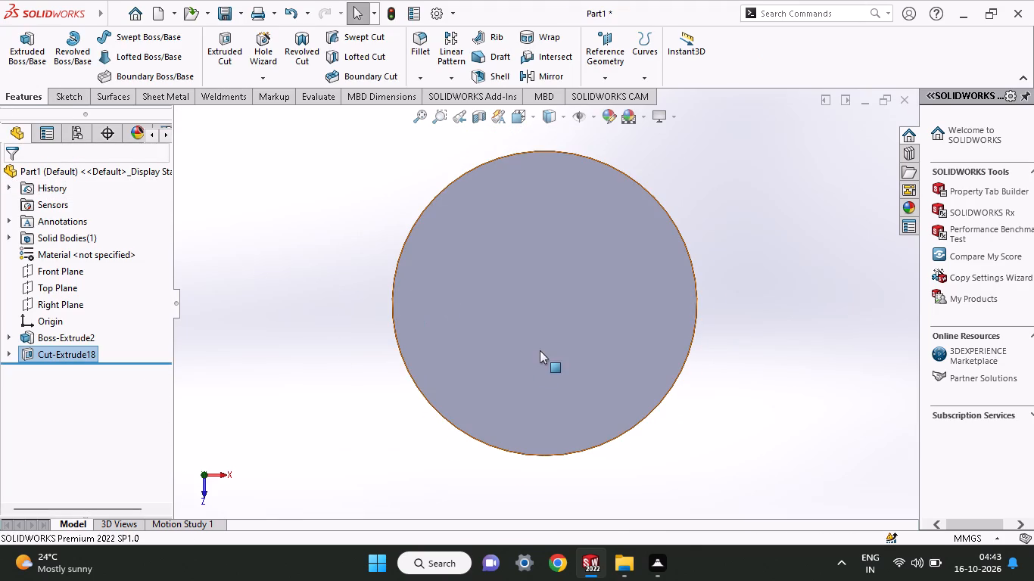
pyautogui.keyDown('ctrl'); pyautogui.scroll(3, 552, 368); pyautogui.keyUp('ctrl')
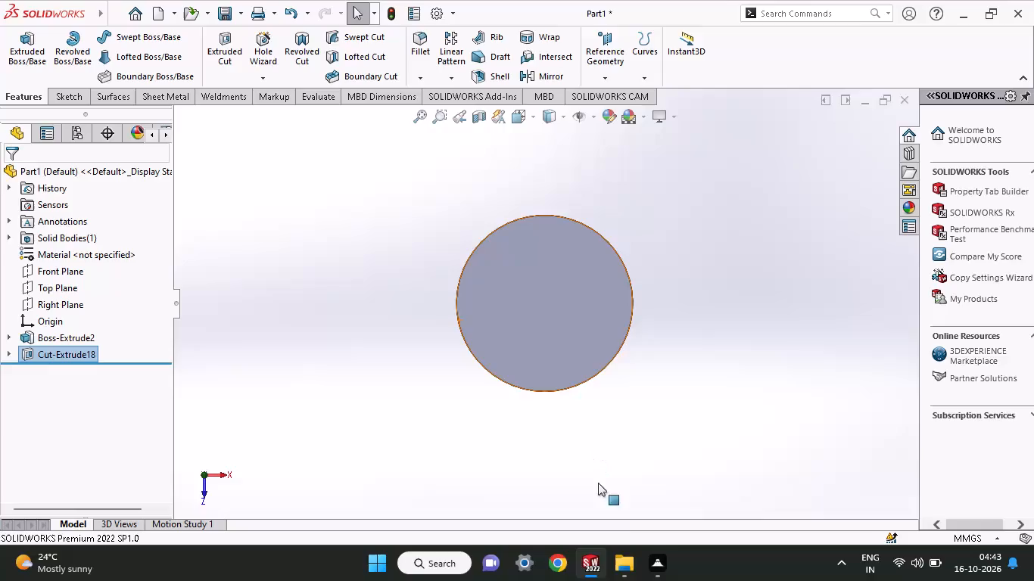
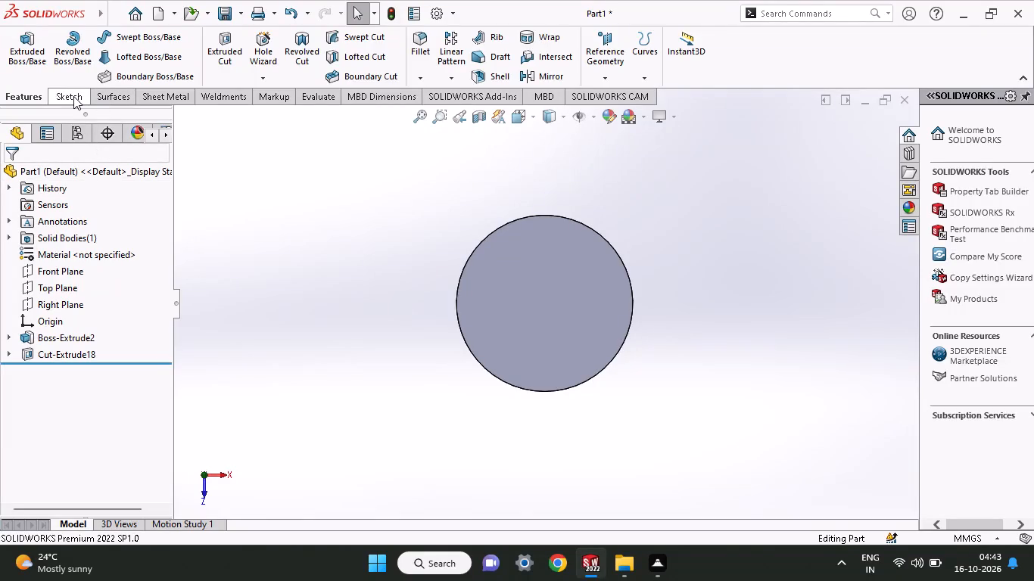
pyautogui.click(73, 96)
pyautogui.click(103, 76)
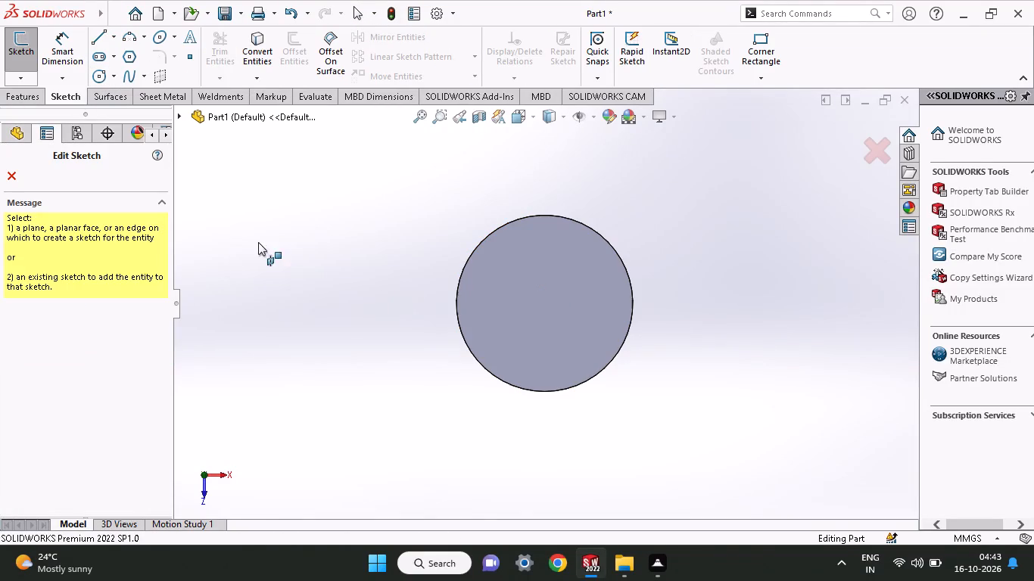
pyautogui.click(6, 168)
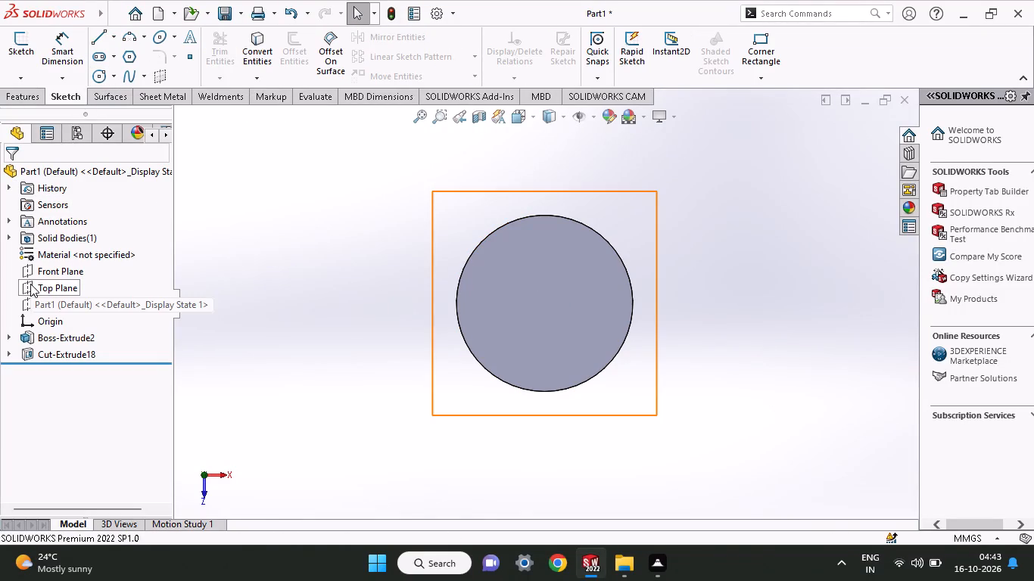
# On the Top Plane, sketch a circle about 102 mm in diameter, centred level with the origin about 8 mm to its left.
pyautogui.click(30, 284)
pyautogui.moveTo(329, 275); pyautogui.dragTo(370, 471, button='middle')
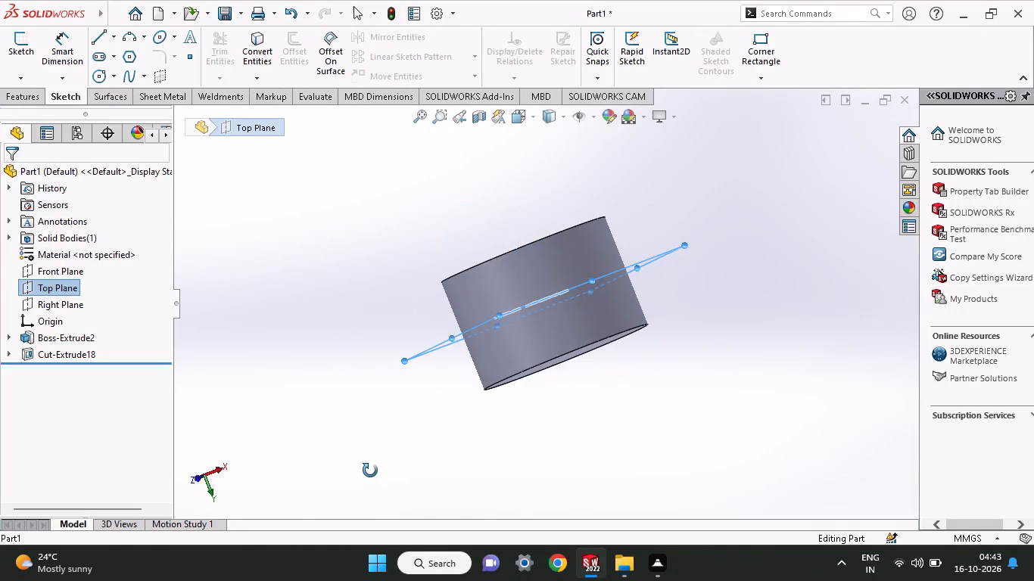
pyautogui.moveTo(370, 471); pyautogui.dragTo(341, 315, button='middle')
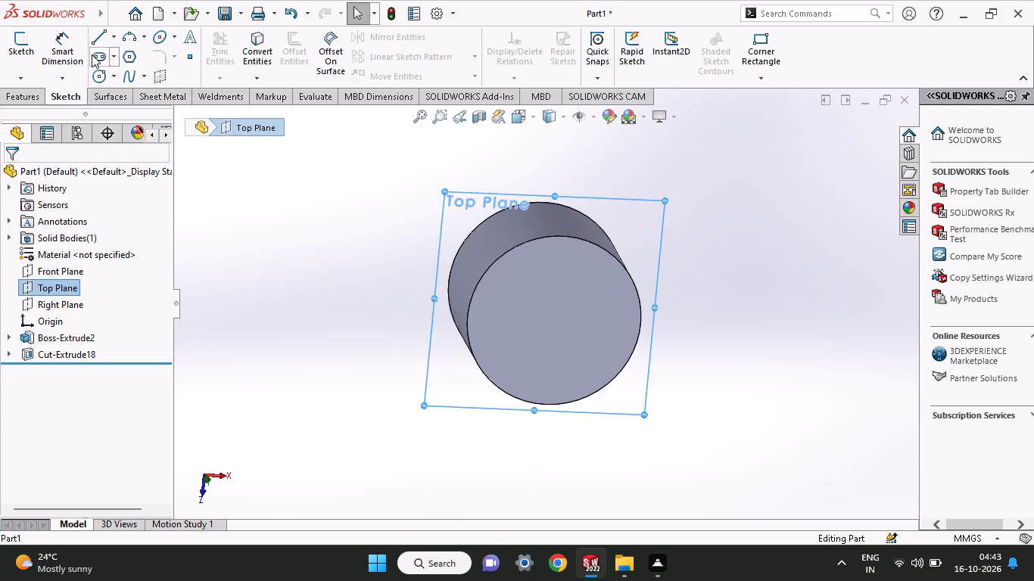
pyautogui.click(463, 222)
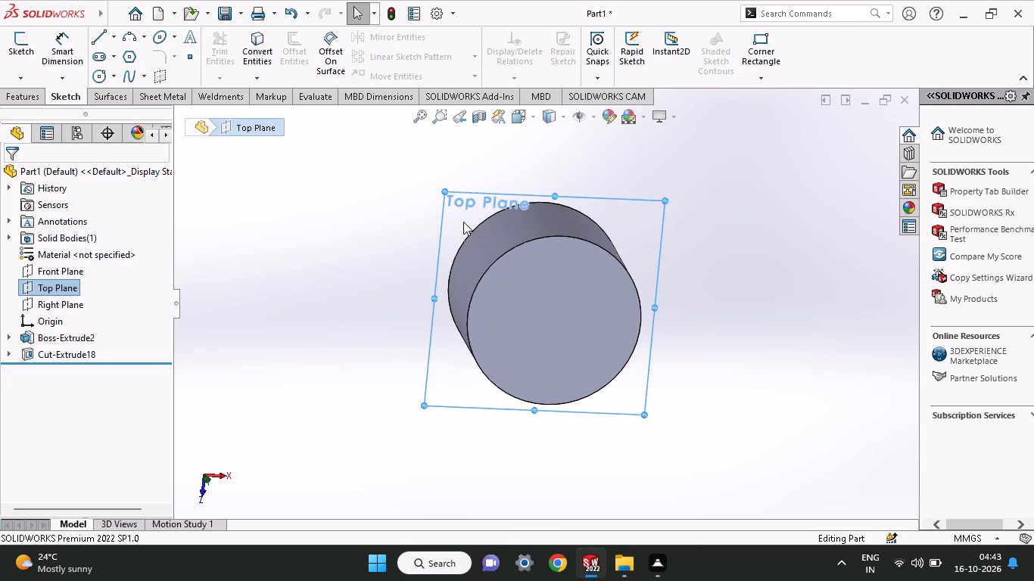
pyautogui.click(28, 287)
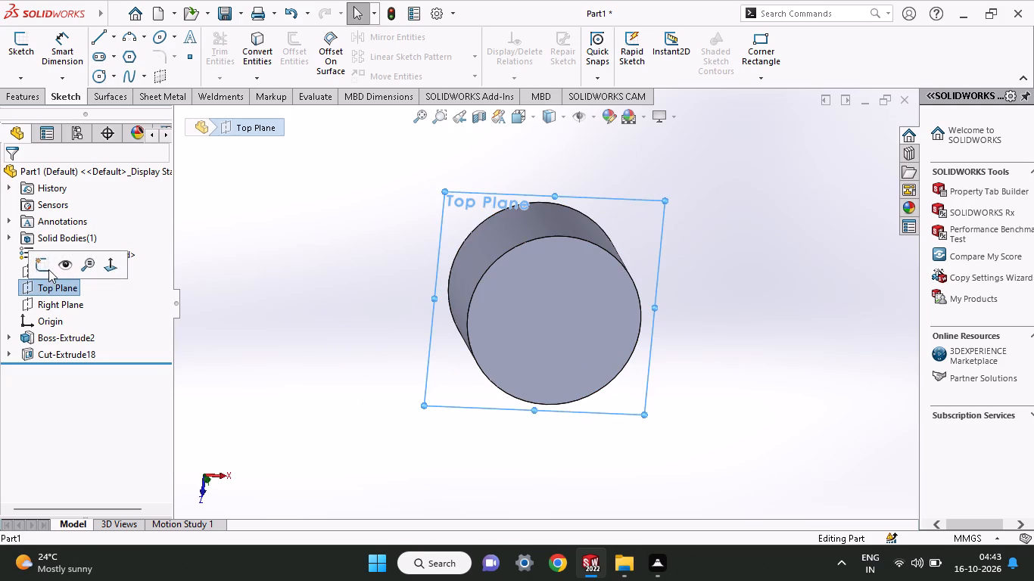
pyautogui.click(42, 266)
pyautogui.keyDown('ctrl'); pyautogui.scroll(2, 382, 306); pyautogui.keyUp('ctrl')
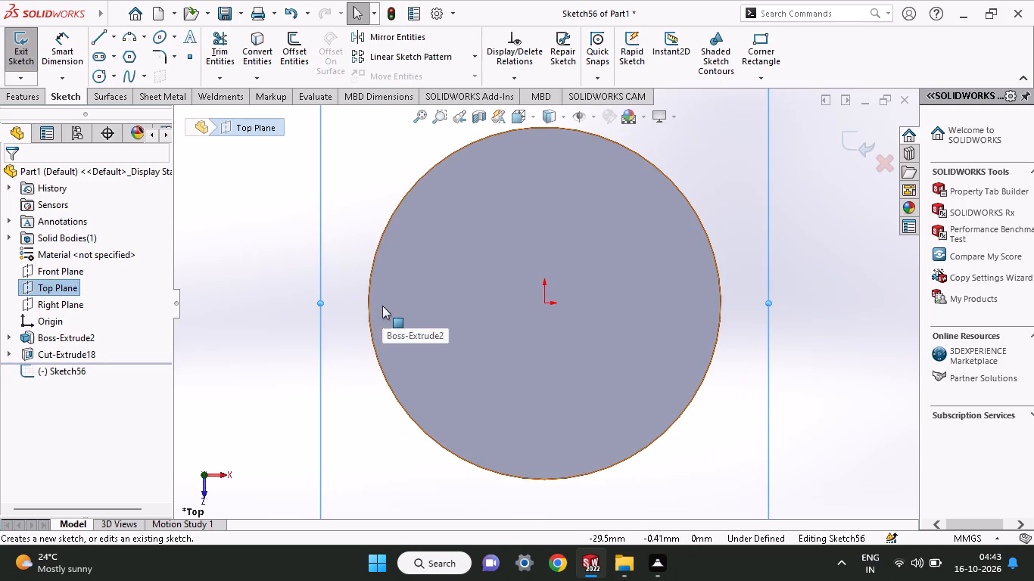
pyautogui.keyDown('ctrl'); pyautogui.scroll(2, 382, 306); pyautogui.keyUp('ctrl')
pyautogui.click(97, 76)
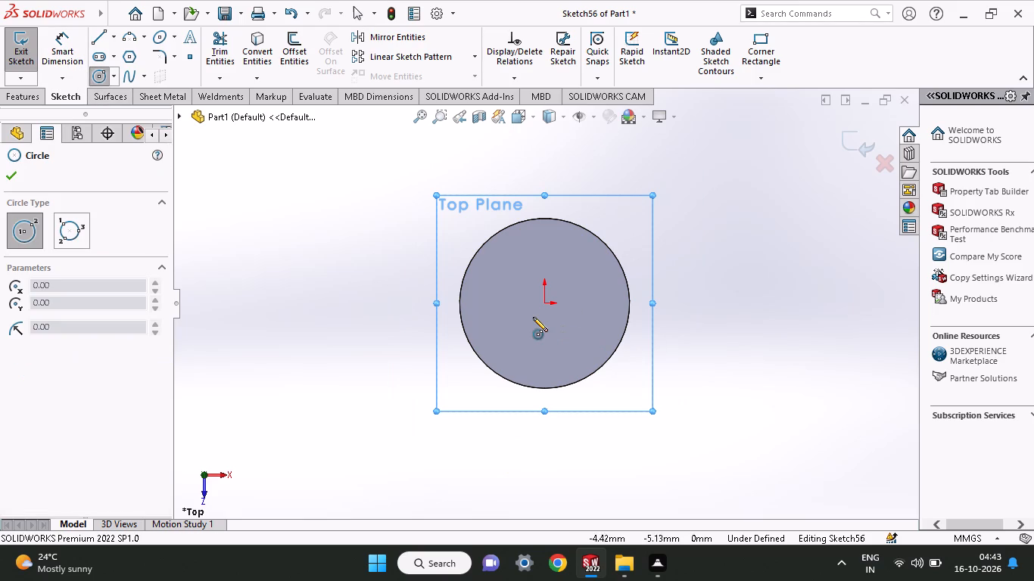
pyautogui.click(522, 301)
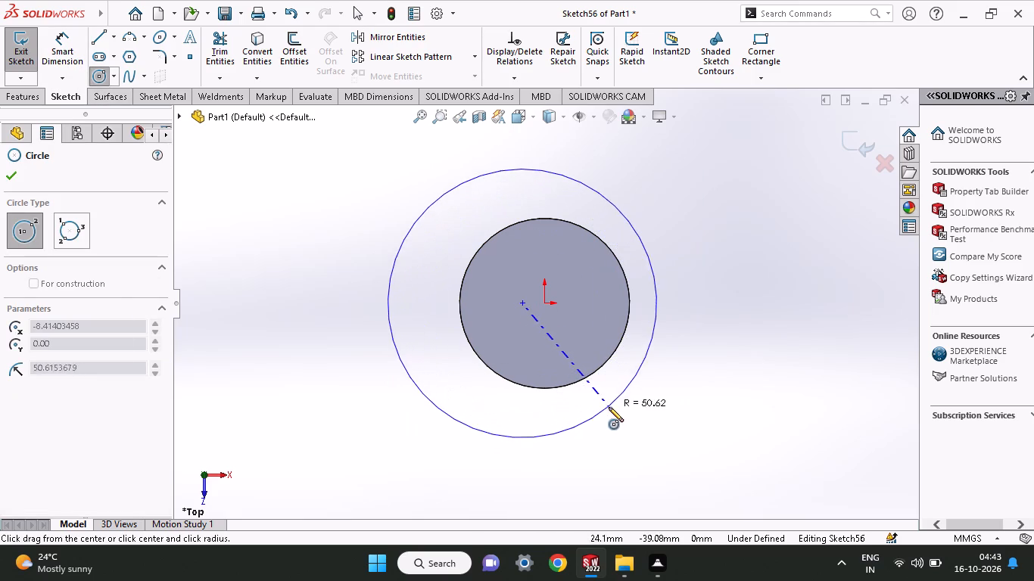
pyautogui.click(609, 407)
# Dimension the new circle's diameter to 57+57, i.e. 114 mm.
pyautogui.click(63, 46)
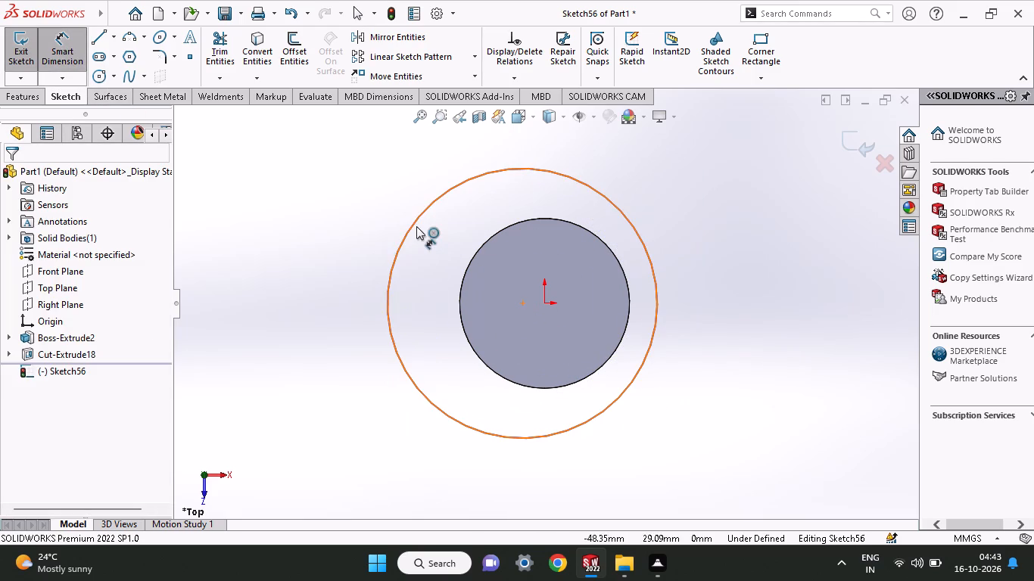
pyautogui.click(416, 226)
pyautogui.click(342, 186)
pyautogui.click(396, 243)
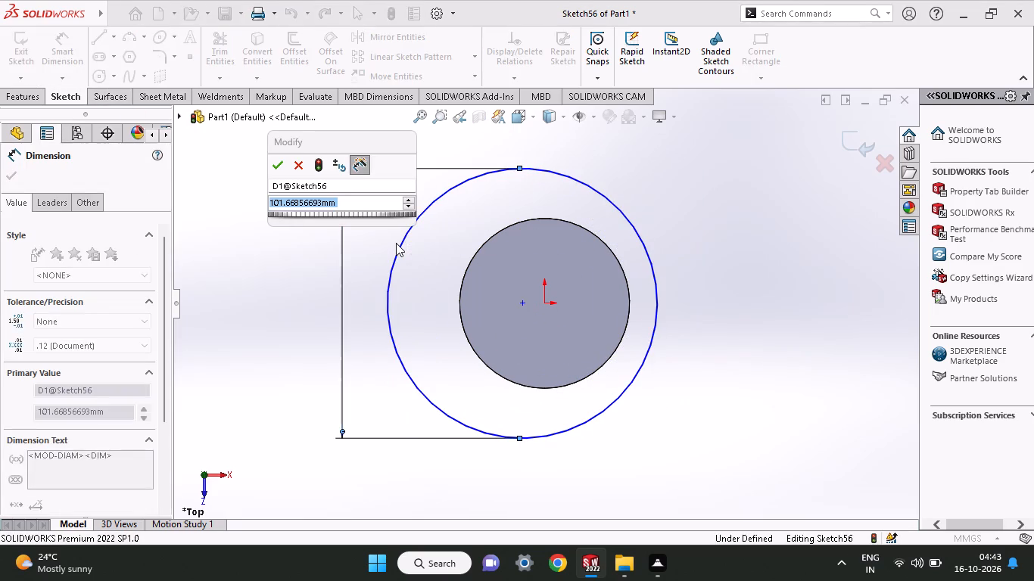
pyautogui.write('57+')
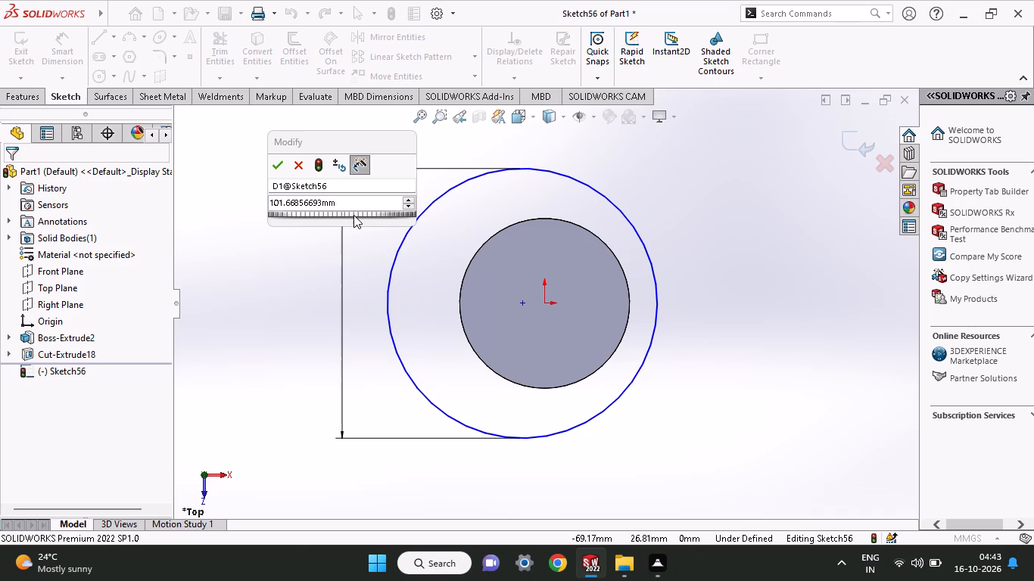
pyautogui.moveTo(350, 202); pyautogui.dragTo(254, 223)
pyautogui.write('57+')
pyautogui.write('57')
pyautogui.press('Return')
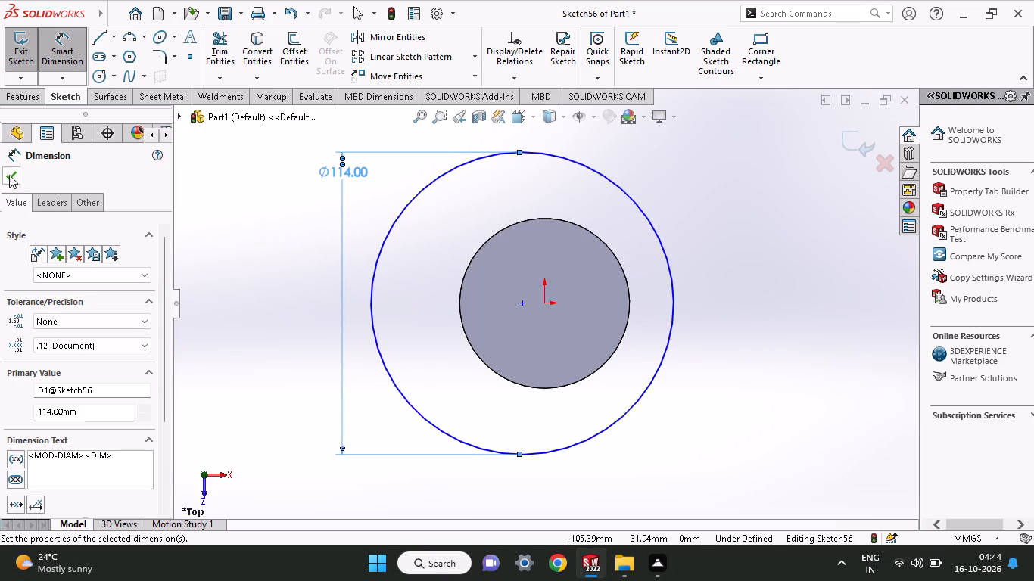
pyautogui.click(8, 169)
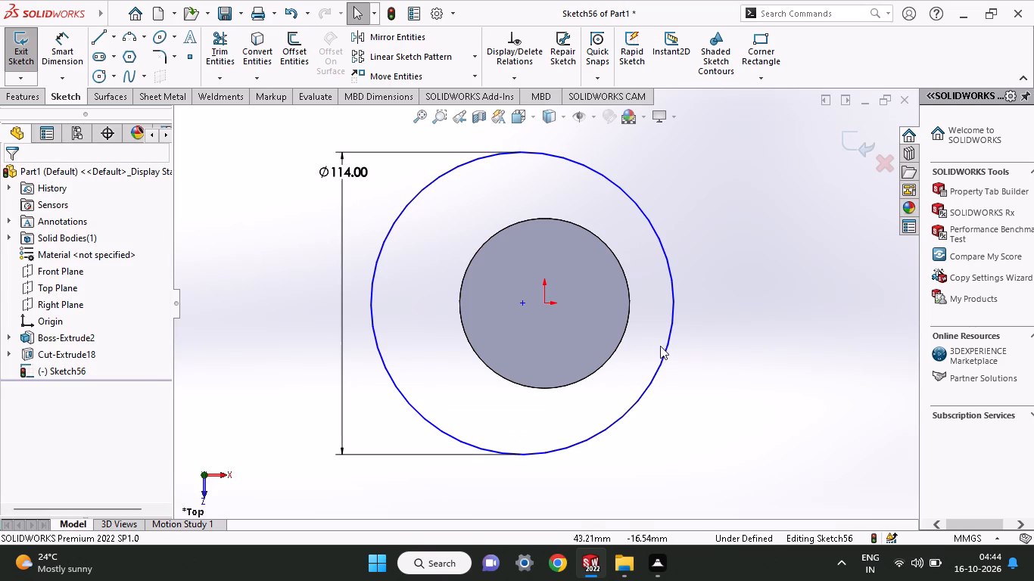
# Add a tangent relation between the 114 mm circle and the cylinder's circular edge.
pyautogui.keyDown('shift'); pyautogui.click(669, 337); pyautogui.keyUp('shift')
pyautogui.keyDown('shift'); pyautogui.click(624, 339); pyautogui.keyUp('shift')
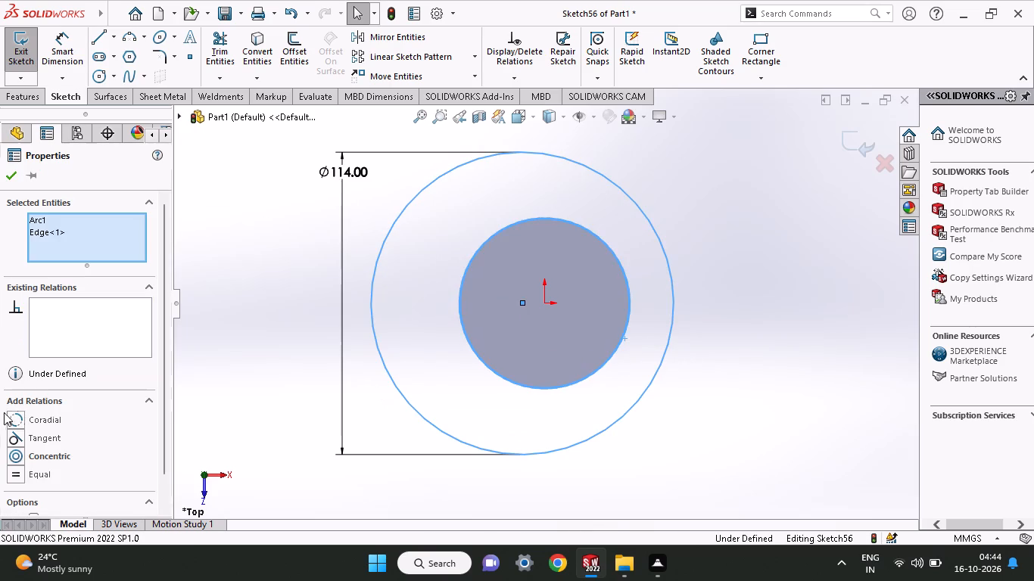
pyautogui.click(30, 440)
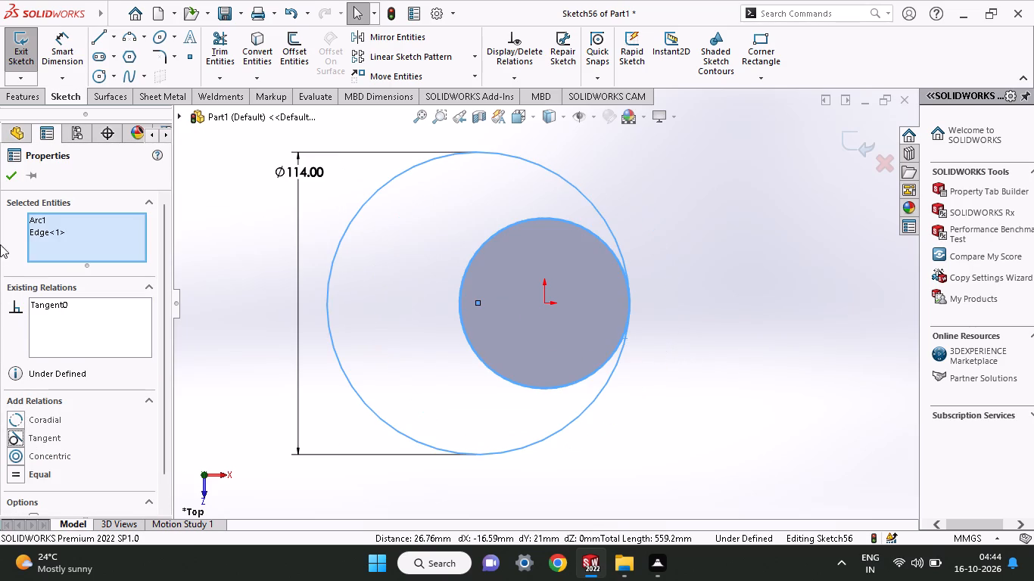
pyautogui.click(13, 182)
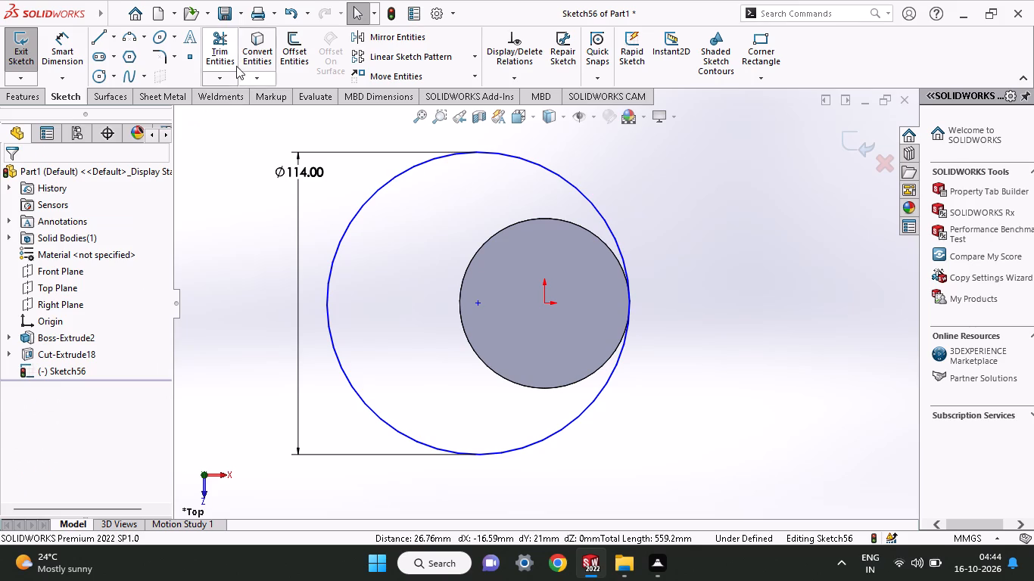
# Draw a corner rectangle from the origin up and to the right, reaching beyond the 114 mm circle, as a trimming boundary.
pyautogui.click(774, 45)
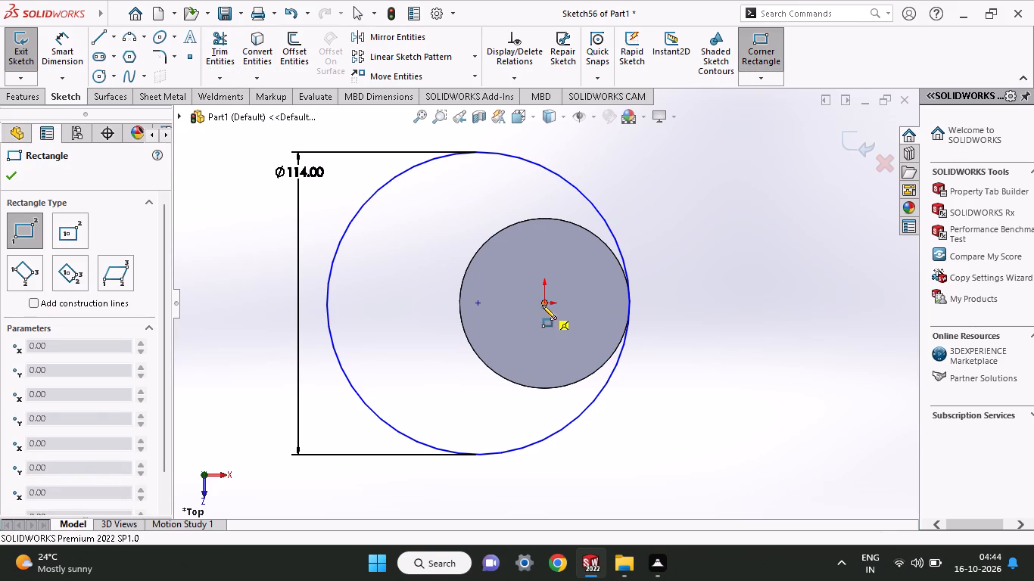
pyautogui.click(543, 305)
pyautogui.click(659, 150)
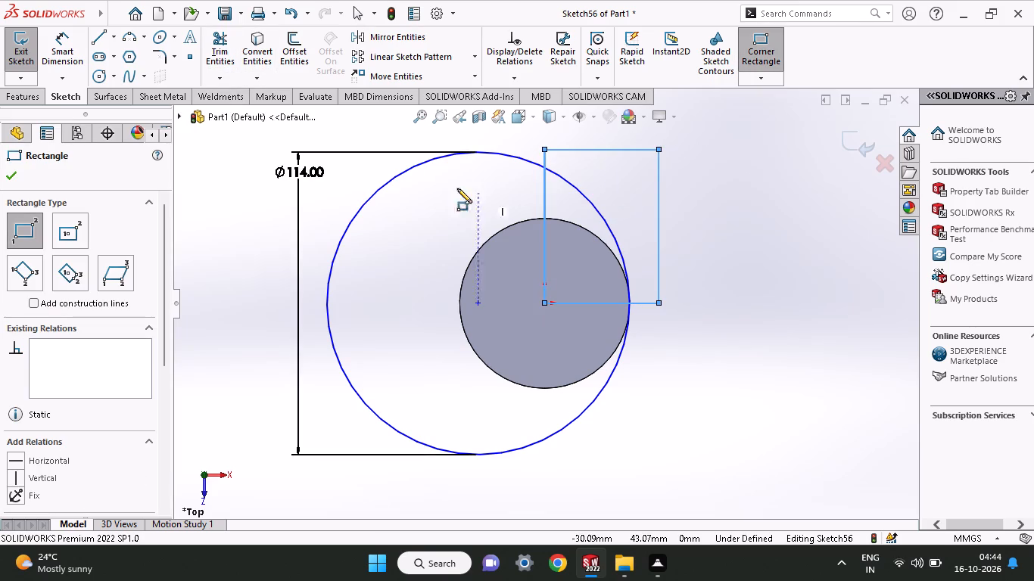
pyautogui.click(12, 170)
# Trim the 114 mm circle to the upper-right arc inside the rectangle, and trim away all the rectangle's lines.
pyautogui.click(210, 52)
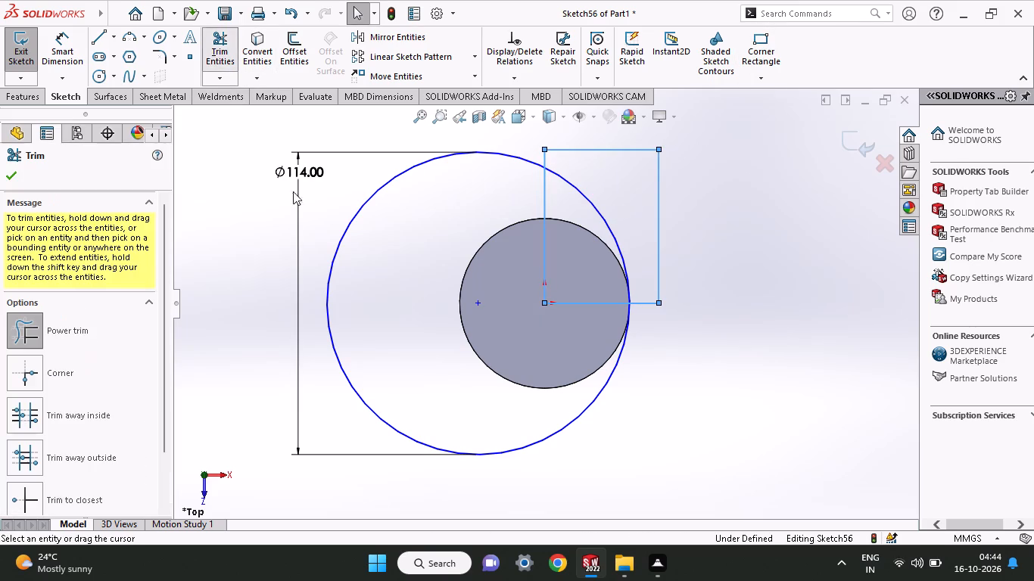
pyautogui.moveTo(372, 274); pyautogui.dragTo(288, 341)
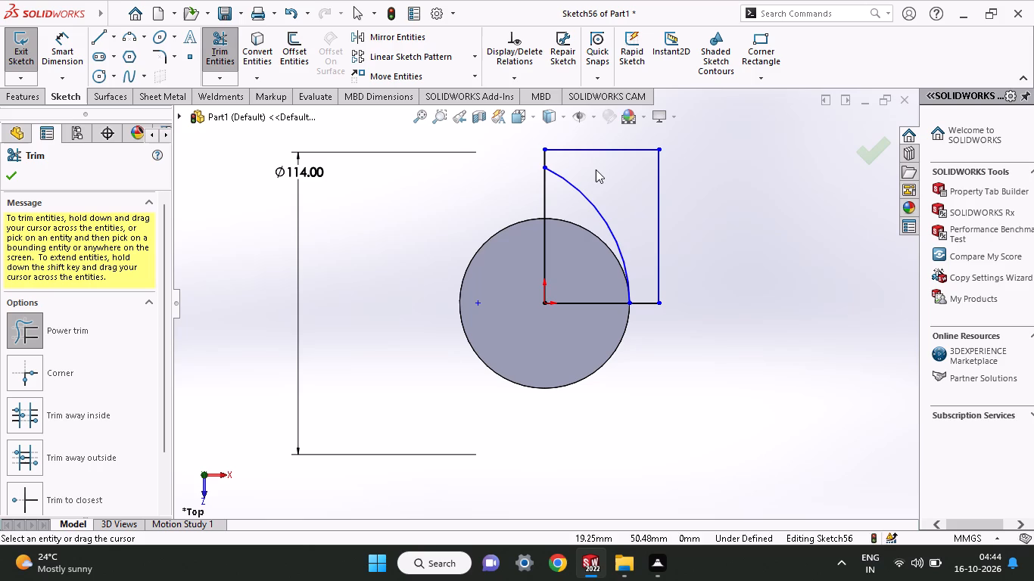
pyautogui.moveTo(596, 169); pyautogui.dragTo(531, 157)
pyautogui.moveTo(608, 158); pyautogui.dragTo(645, 203)
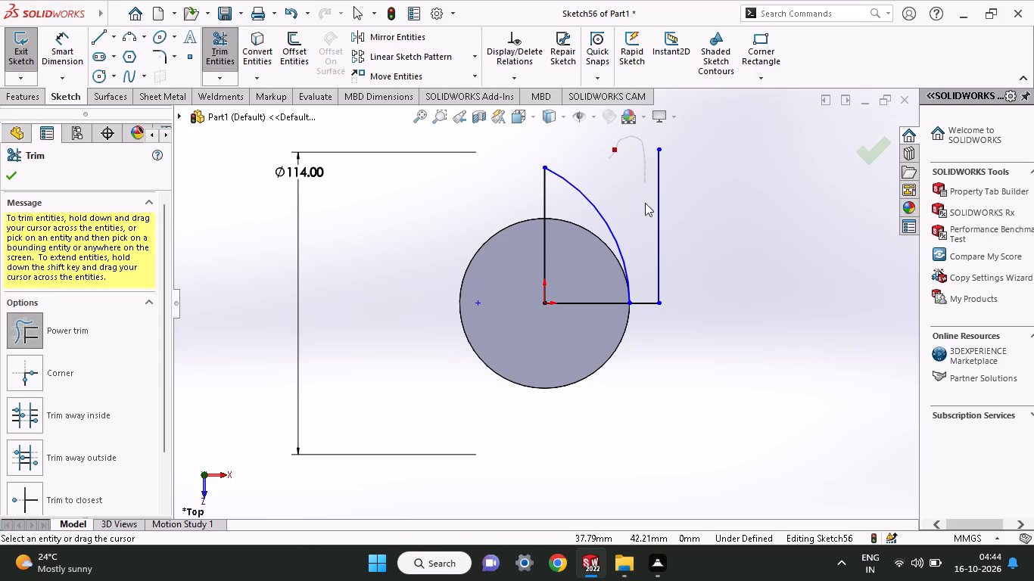
pyautogui.moveTo(645, 203); pyautogui.dragTo(656, 356)
pyautogui.moveTo(652, 354); pyautogui.dragTo(646, 274)
pyautogui.moveTo(585, 324); pyautogui.dragTo(585, 315)
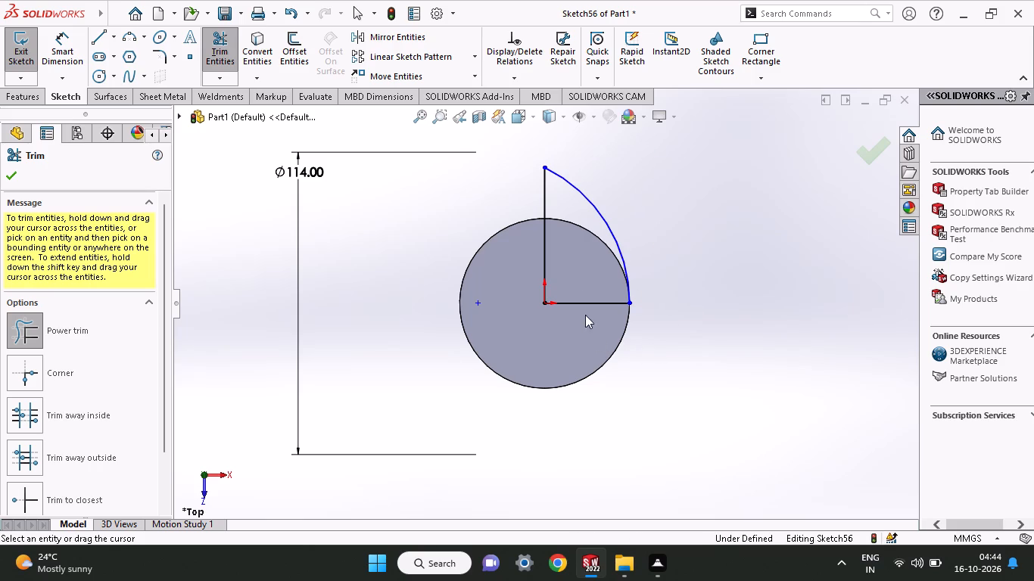
pyautogui.moveTo(585, 315); pyautogui.dragTo(505, 215)
pyautogui.click(4, 178)
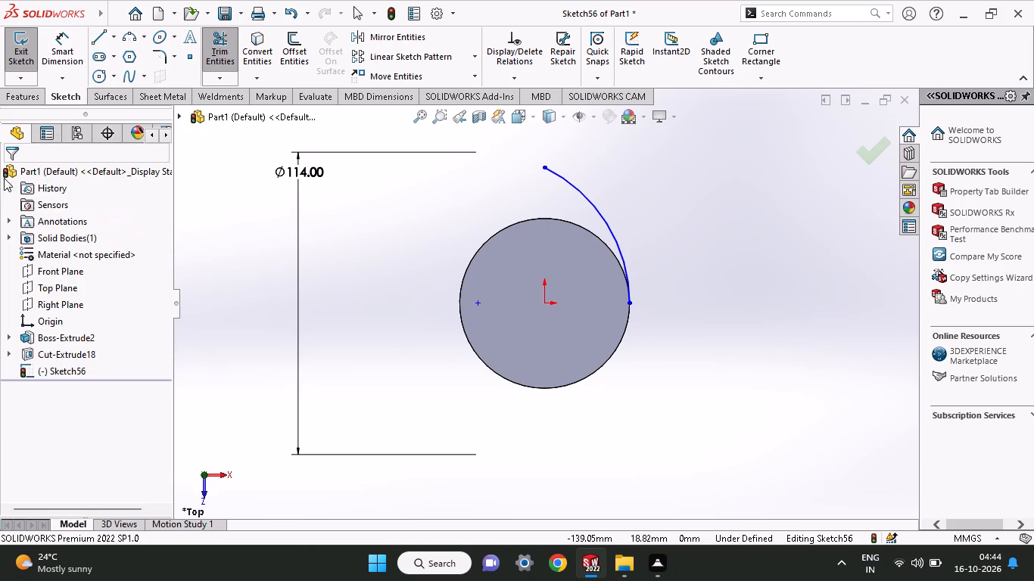
# Draw a short horizontal line leftward from the arc's upper end and make it tangent to the arc at their shared point.
pyautogui.click(90, 39)
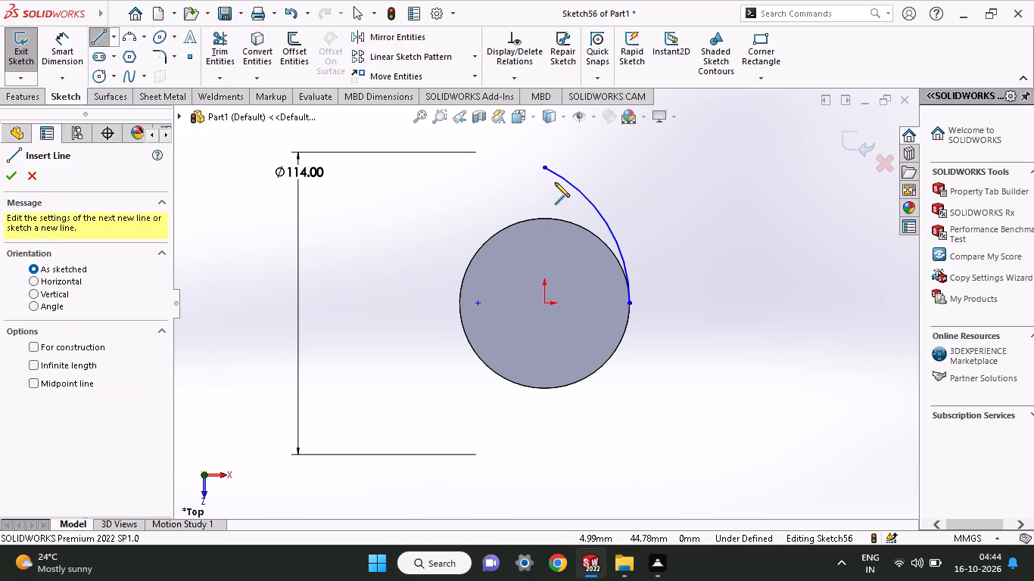
pyautogui.click(547, 165)
pyautogui.click(509, 164)
pyautogui.rightClick(522, 141)
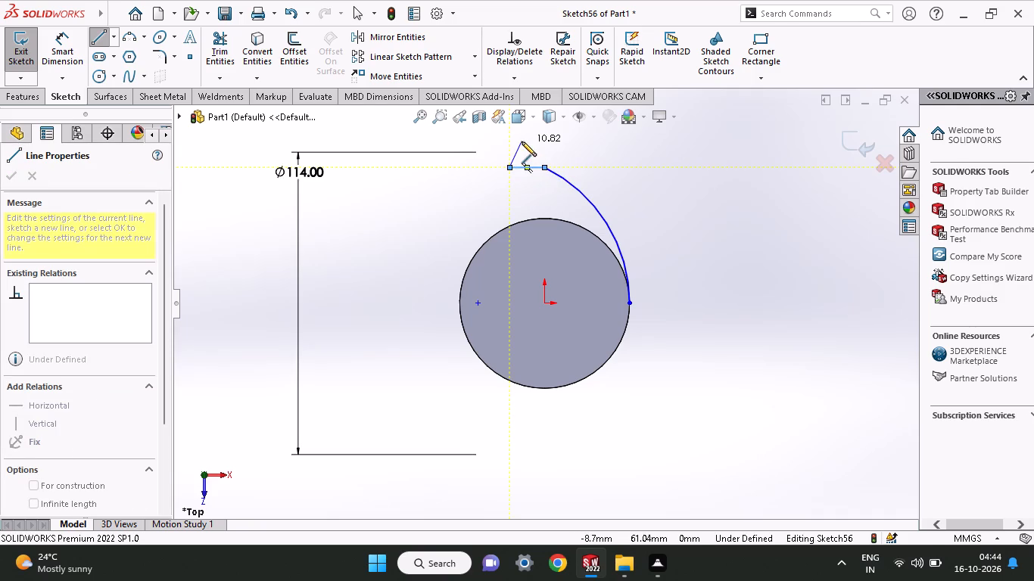
pyautogui.click(546, 154)
pyautogui.click(544, 167)
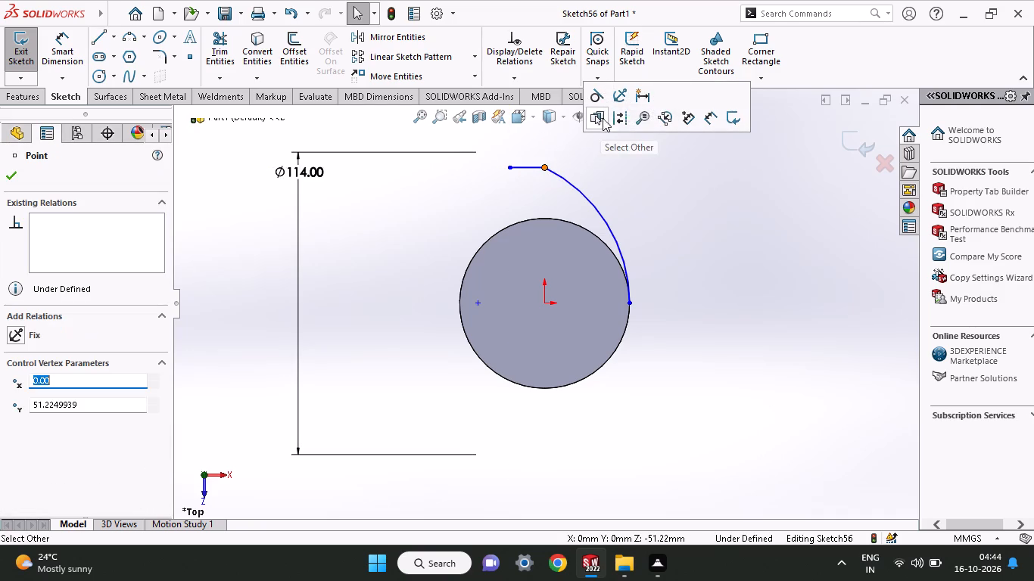
pyautogui.click(593, 98)
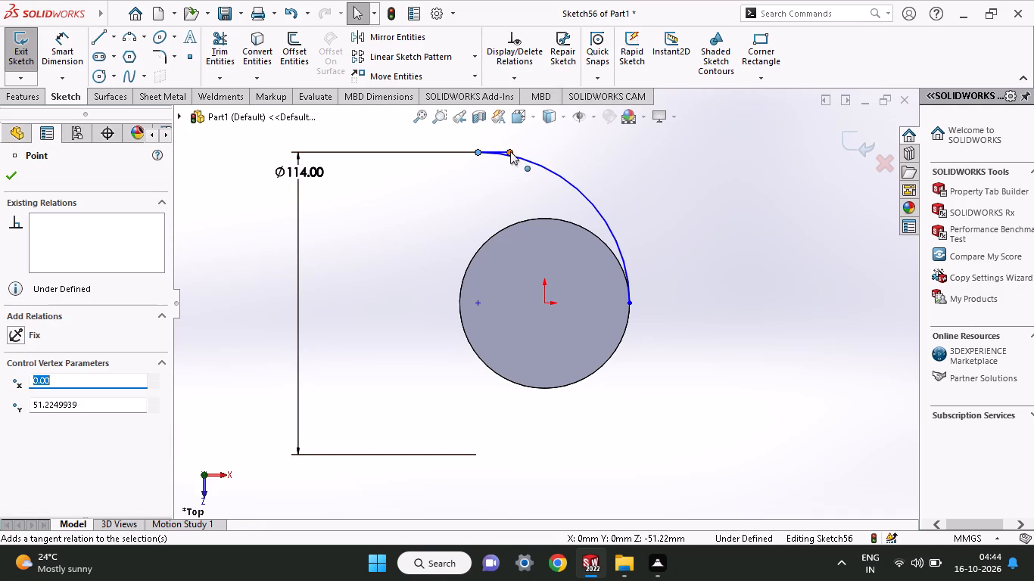
# Delete the short horizontal line at the arc's upper end.
pyautogui.click(501, 150)
pyautogui.rightClick(501, 150)
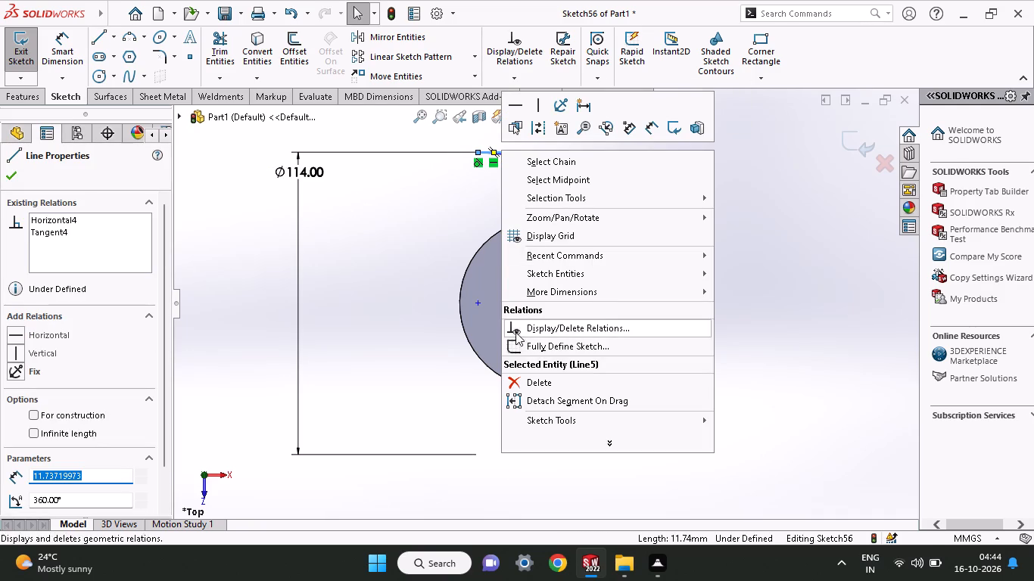
pyautogui.click(518, 378)
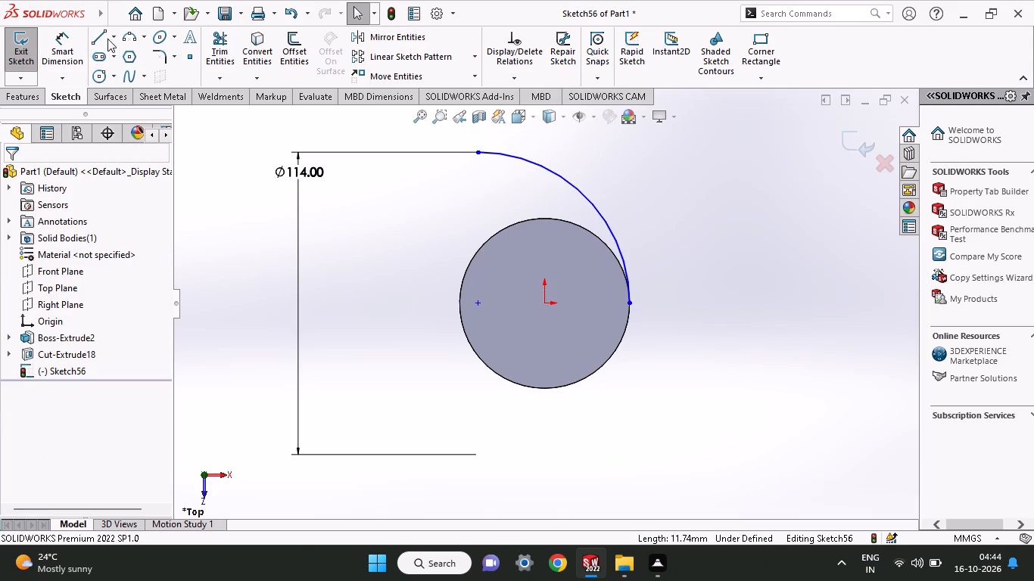
# Draw a horizontal line about 12 mm long leftward from the arc's upper end, tangent to the arc.
pyautogui.click(111, 37)
pyautogui.click(101, 34)
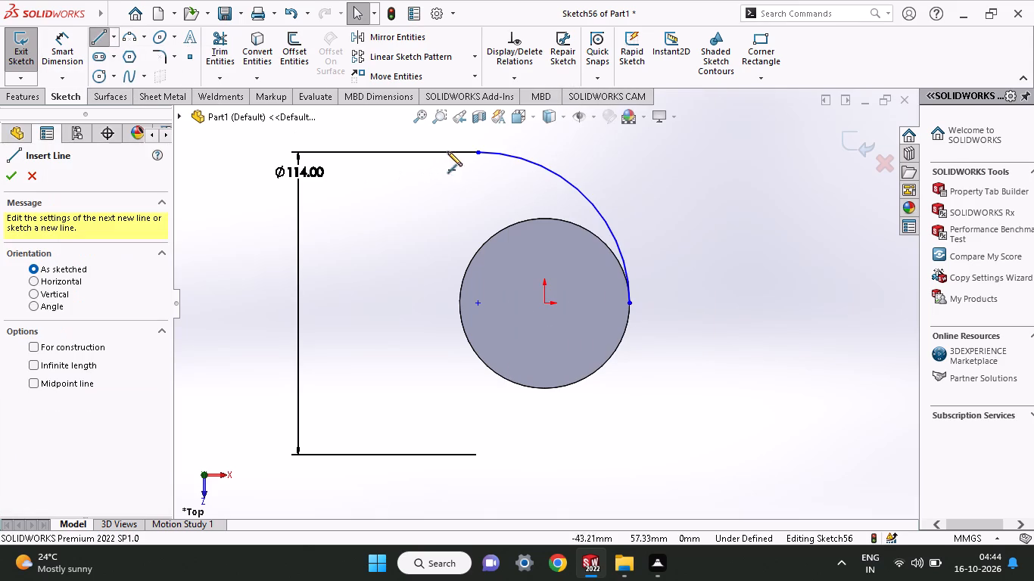
pyautogui.click(476, 155)
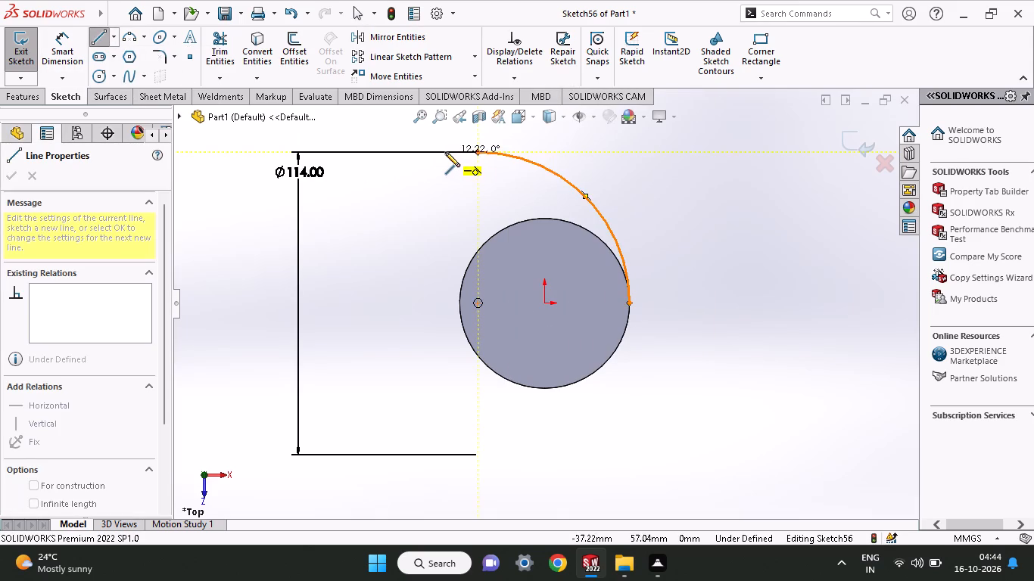
pyautogui.click(445, 152)
pyautogui.rightClick(420, 165)
pyautogui.click(433, 181)
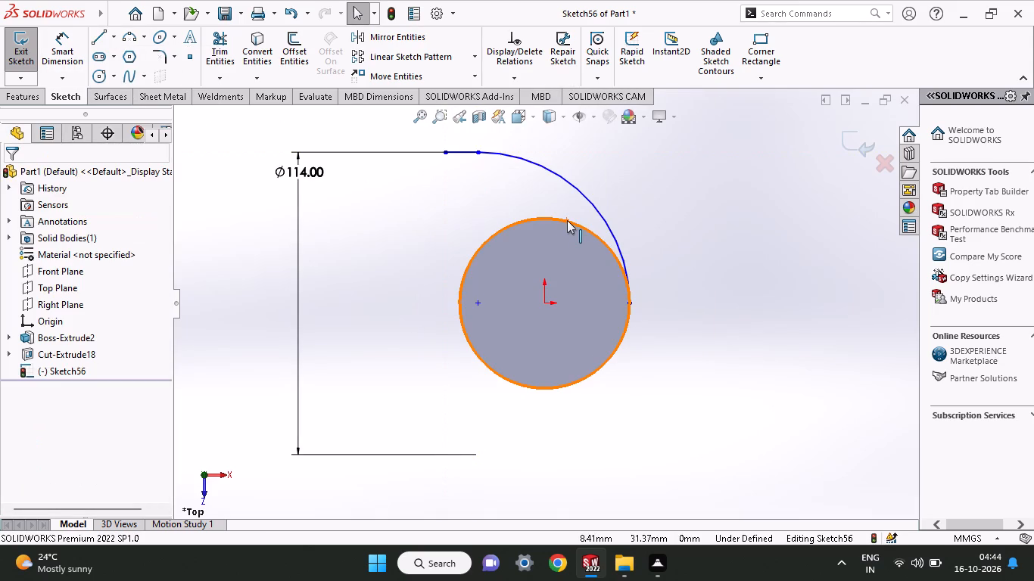
# Draw a corner rectangle from the origin to just outside the arc, level with the arc's upper end.
pyautogui.click(765, 54)
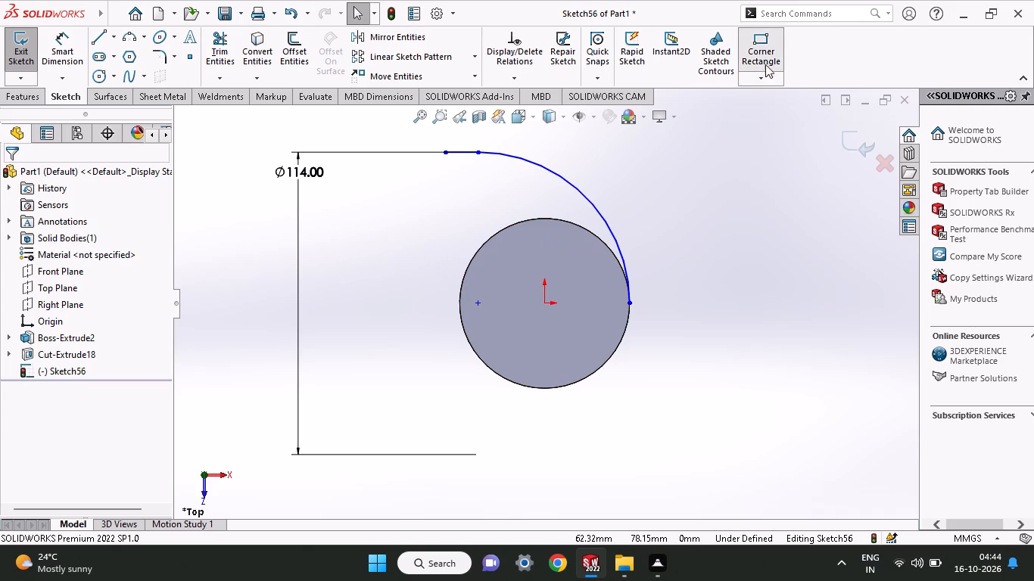
pyautogui.click(542, 306)
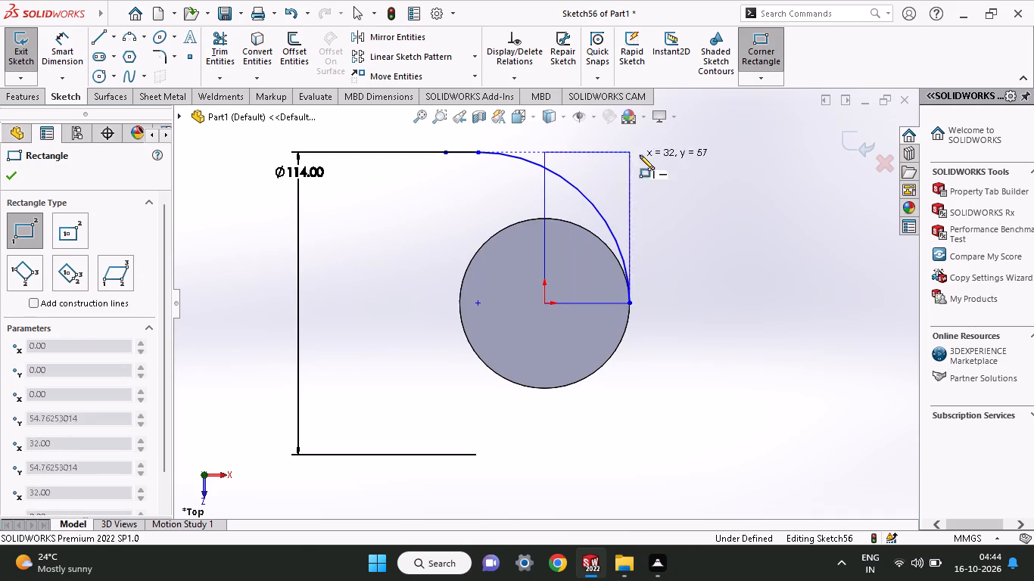
pyautogui.click(646, 155)
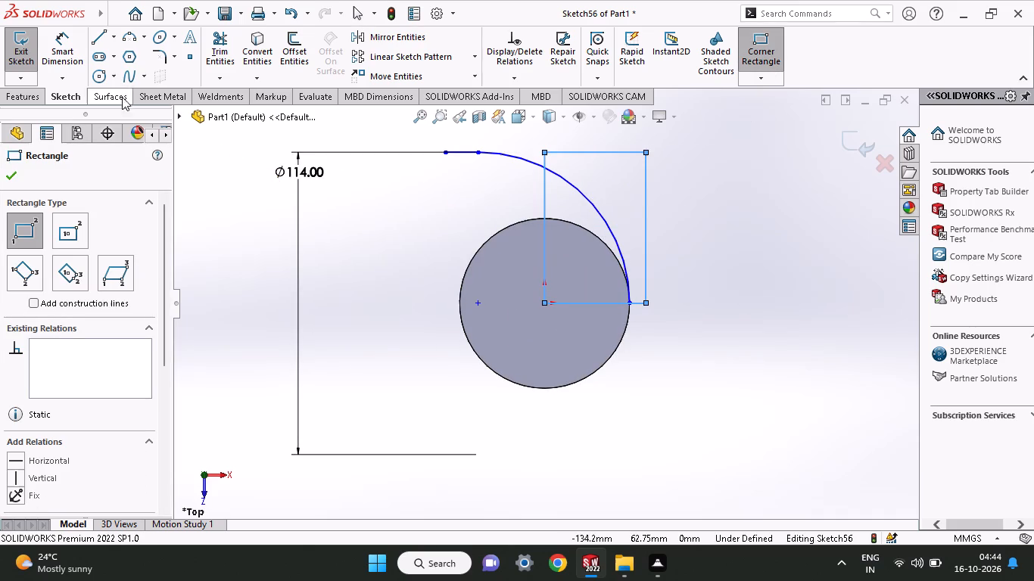
# Trim the rectangle down to the short vertical line above the arc on the origin's vertical axis, and exit the sketch.
pyautogui.click(224, 39)
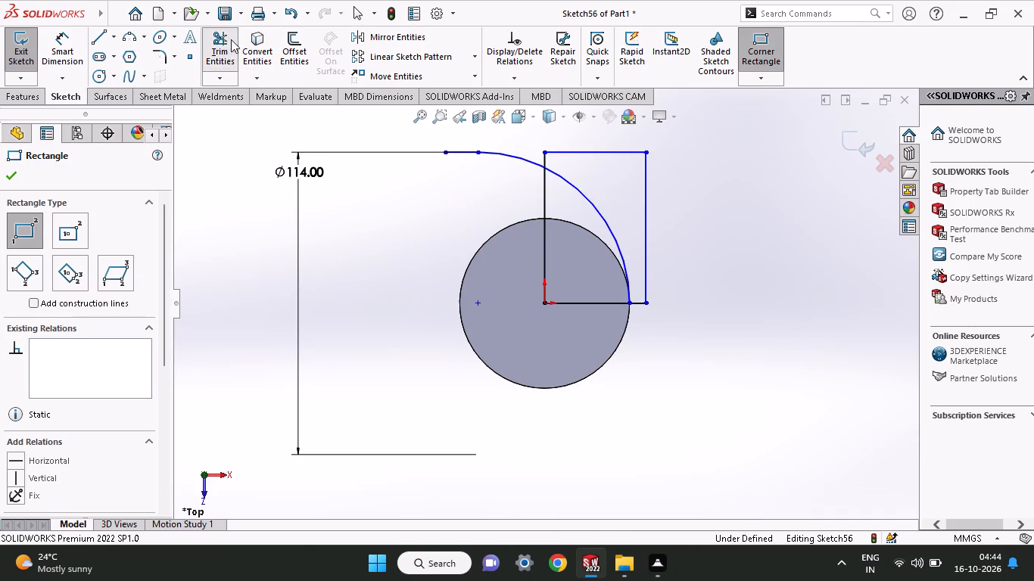
pyautogui.moveTo(665, 167); pyautogui.dragTo(639, 337)
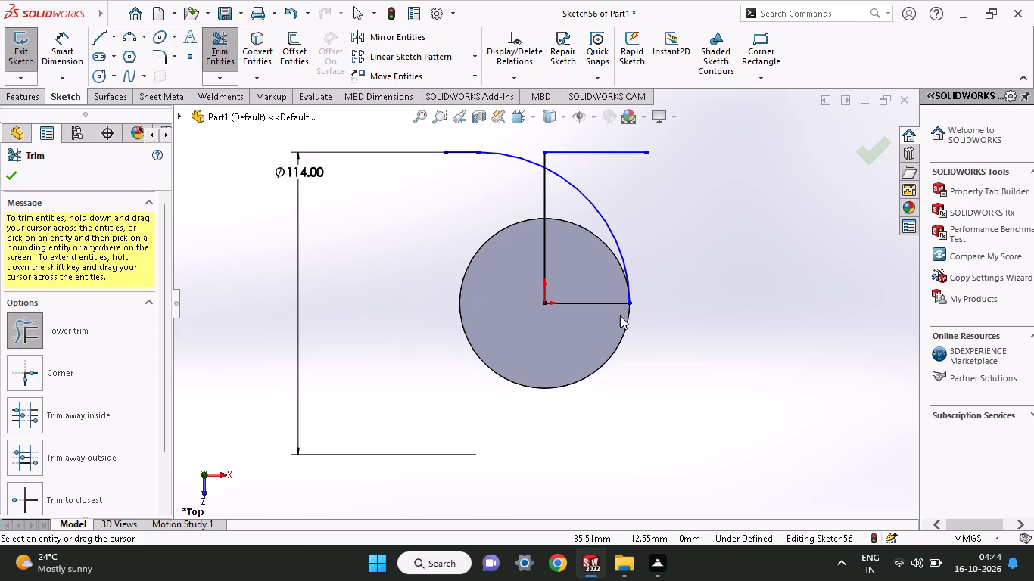
pyautogui.moveTo(518, 218); pyautogui.dragTo(579, 342)
pyautogui.moveTo(595, 176); pyautogui.dragTo(624, 143)
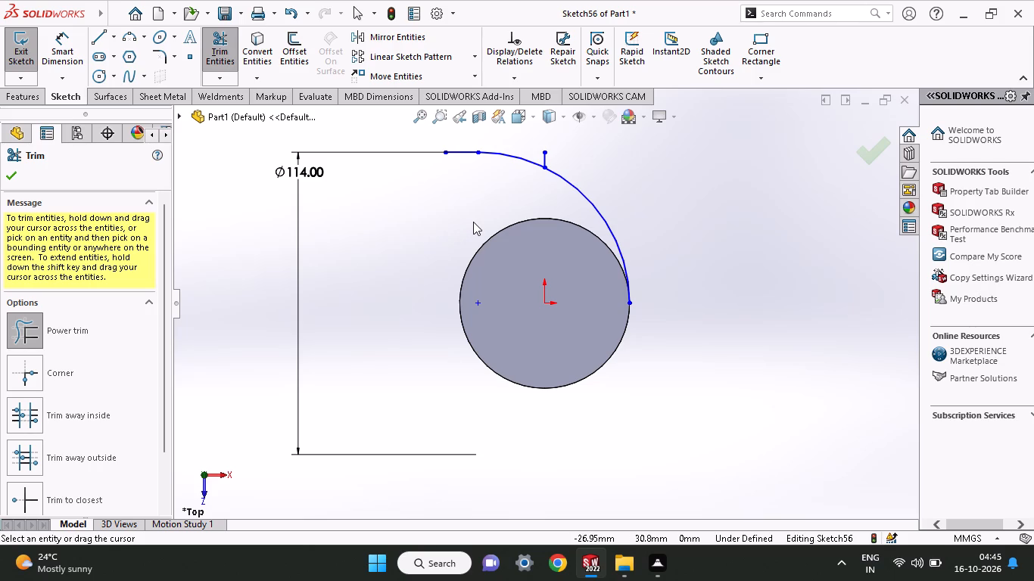
pyautogui.click(11, 179)
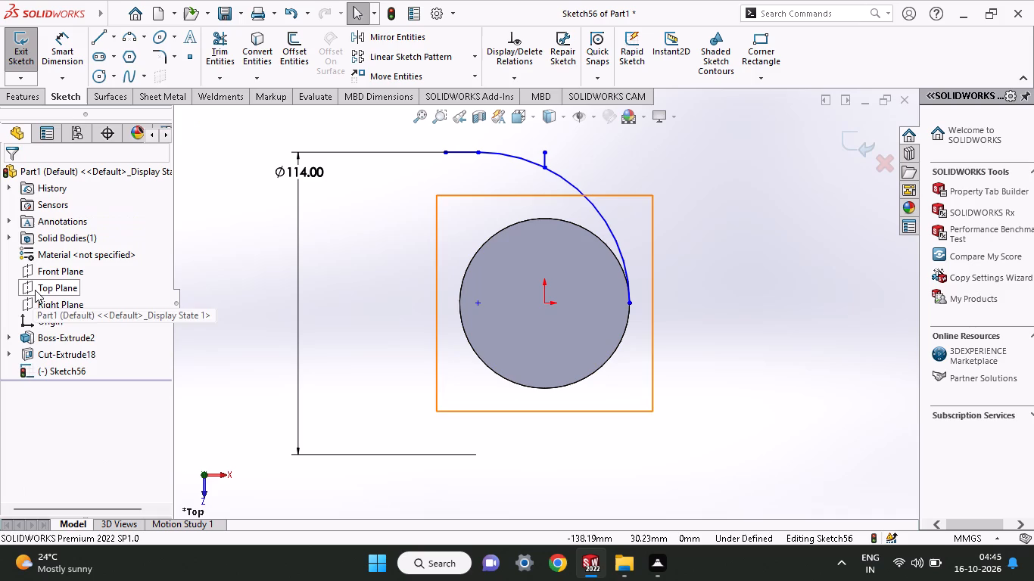
pyautogui.click(40, 302)
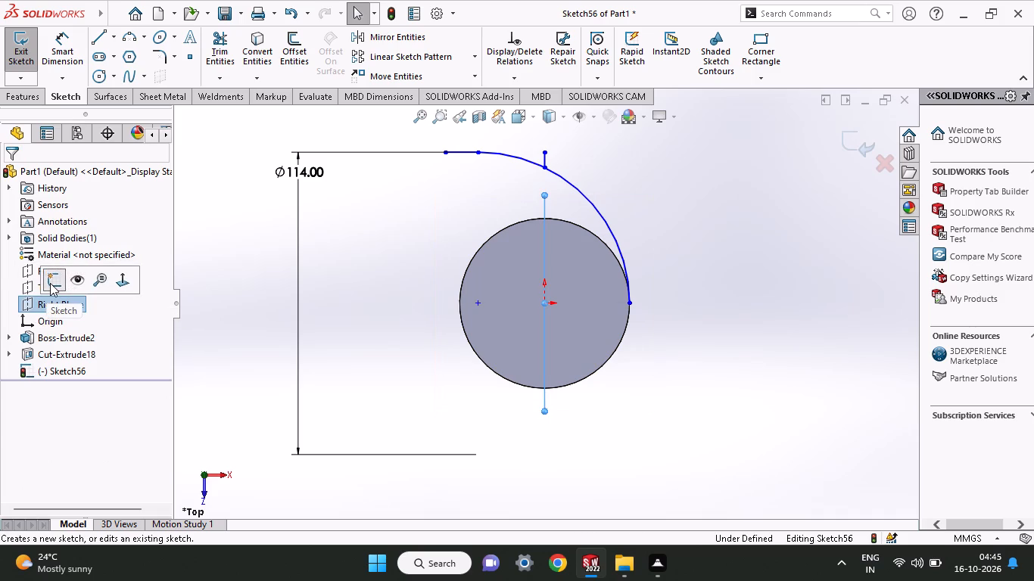
pyautogui.click(50, 283)
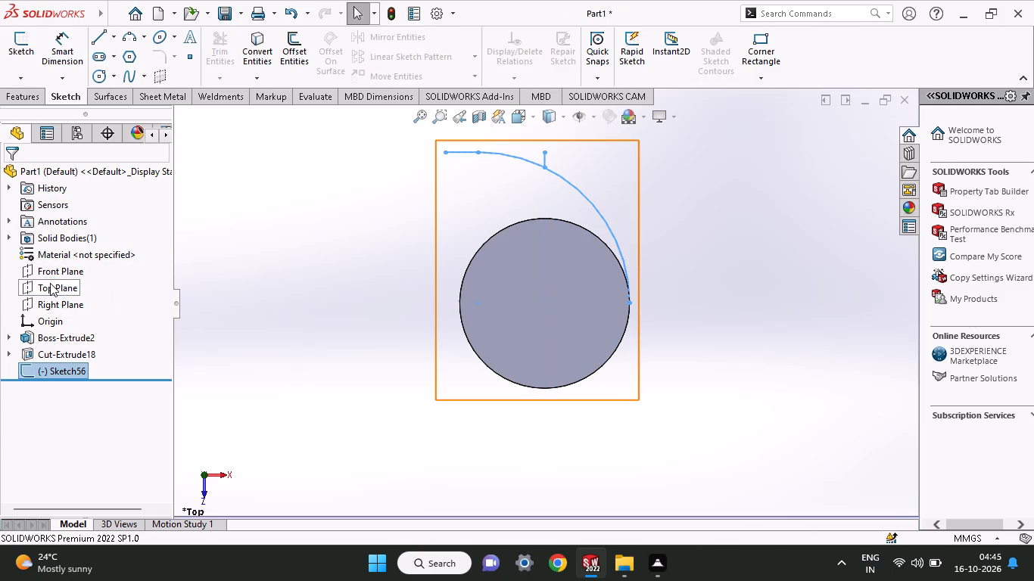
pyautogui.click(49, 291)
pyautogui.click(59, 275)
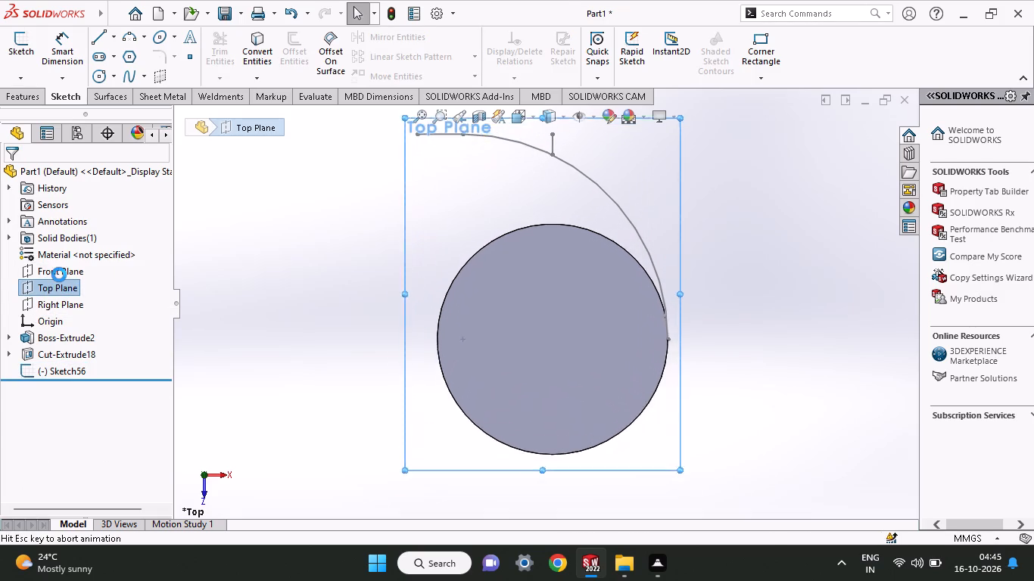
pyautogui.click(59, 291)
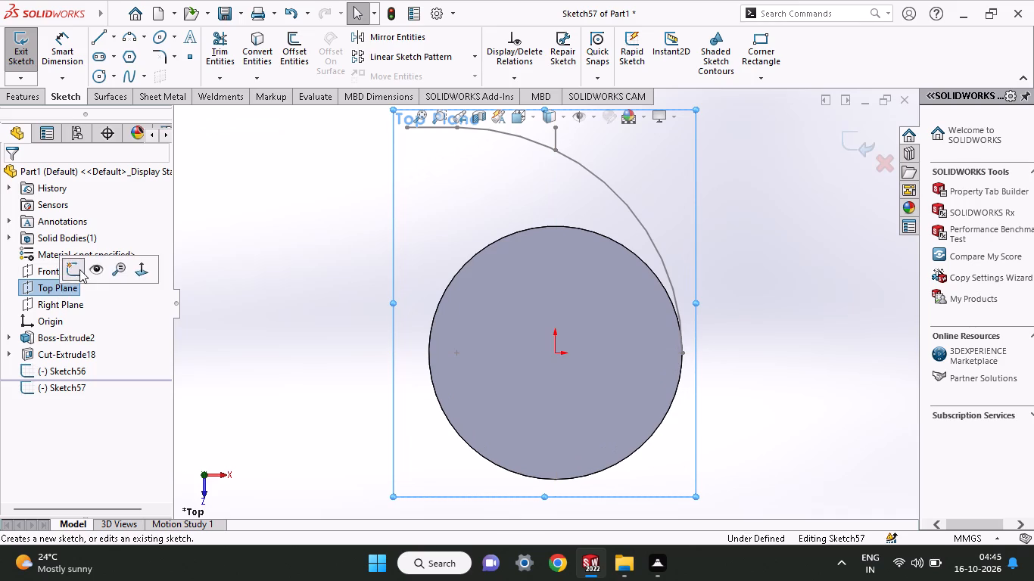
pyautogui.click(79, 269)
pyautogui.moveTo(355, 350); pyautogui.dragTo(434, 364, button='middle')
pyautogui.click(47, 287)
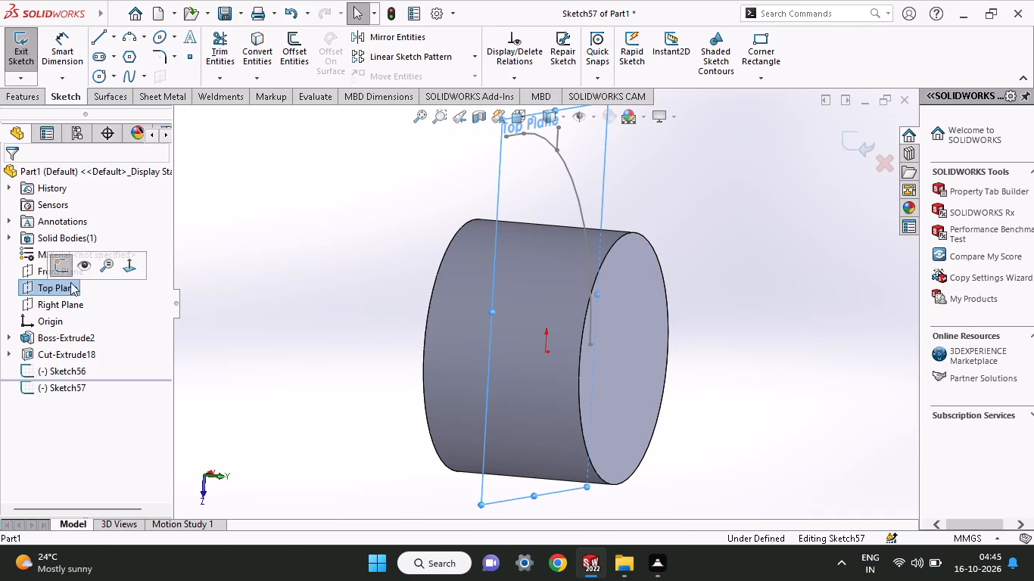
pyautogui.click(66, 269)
# Start a sketch on the Right Plane and draw vertical lines from the arc sketch's point, about 10 mm above and below it.
pyautogui.moveTo(439, 372); pyautogui.dragTo(420, 381, button='middle')
pyautogui.click(53, 290)
pyautogui.click(60, 306)
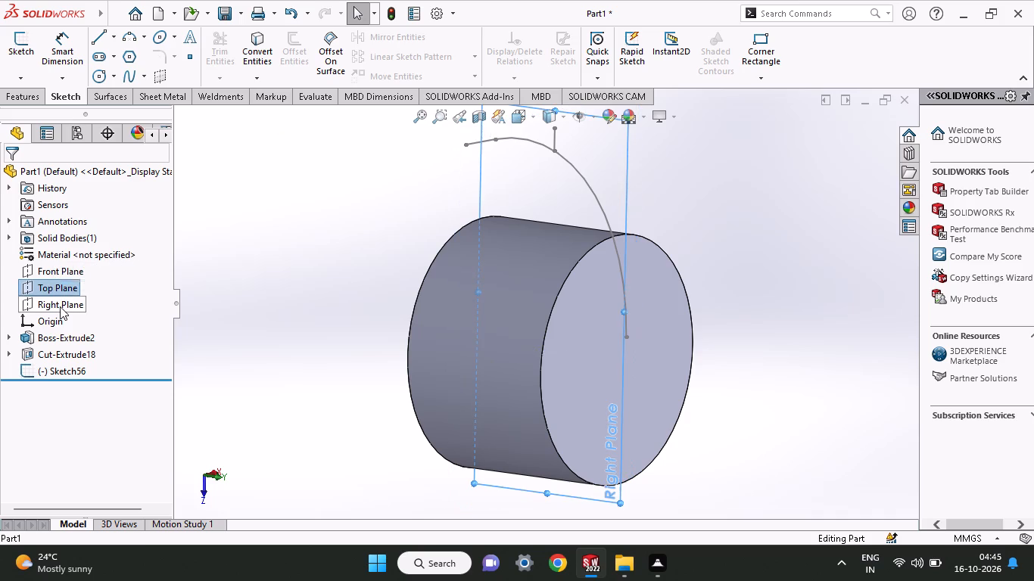
pyautogui.click(70, 289)
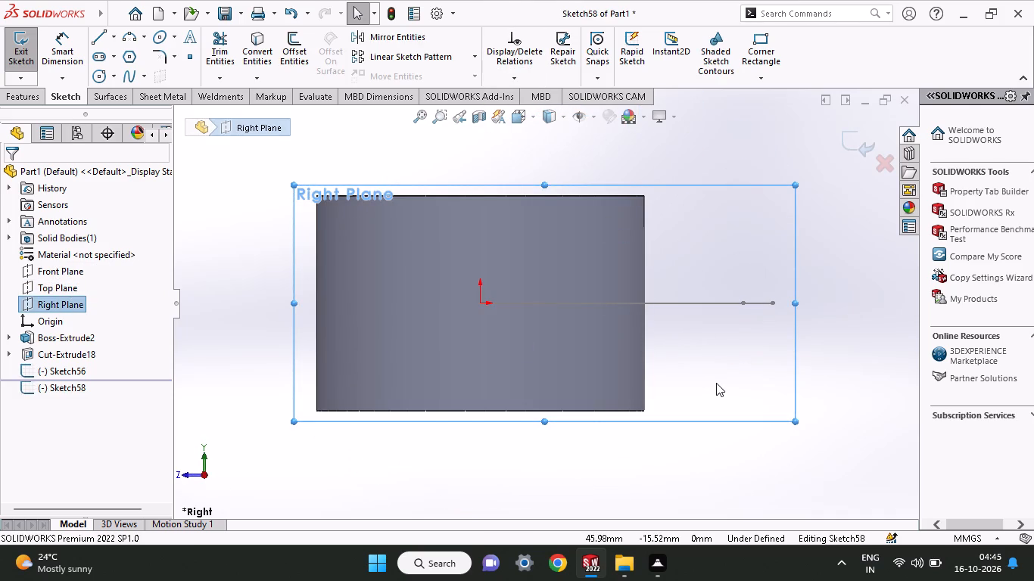
pyautogui.click(92, 36)
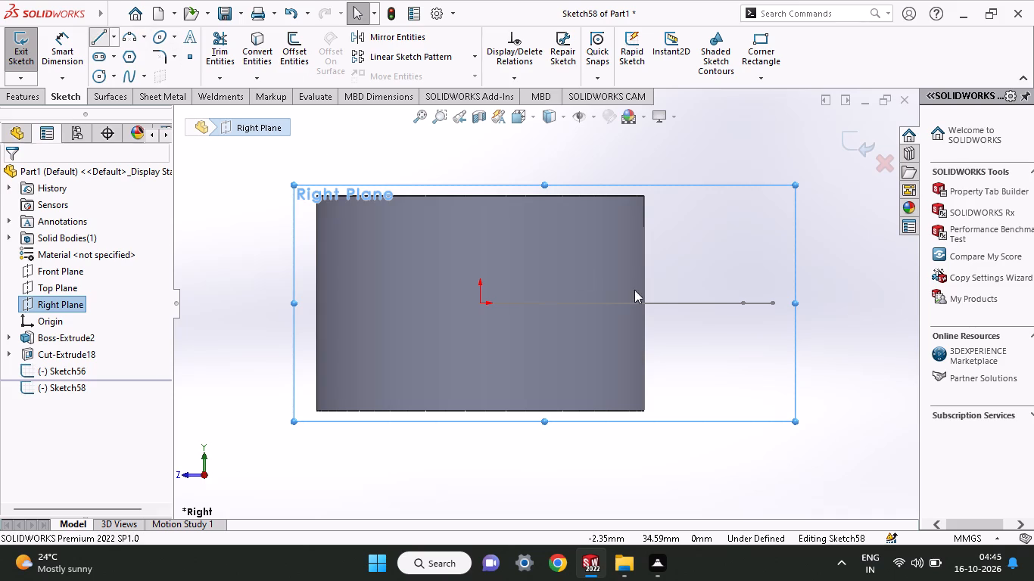
pyautogui.click(744, 300)
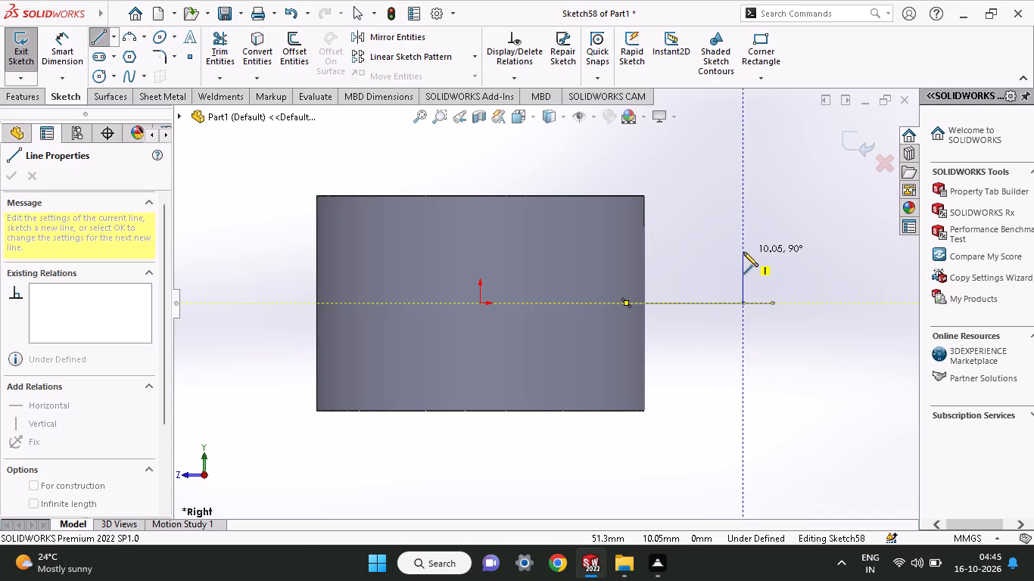
pyautogui.click(743, 252)
pyautogui.click(746, 352)
pyautogui.rightClick(792, 258)
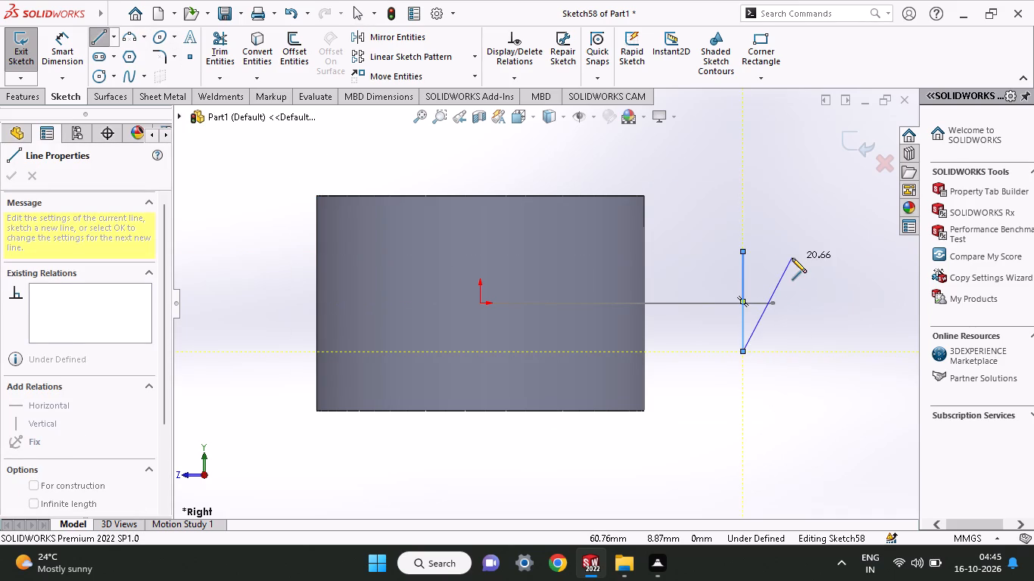
pyautogui.click(804, 267)
# Dimension the vertical line's upper and lower ends at 18 mm each from the arc sketch's point.
pyautogui.click(70, 60)
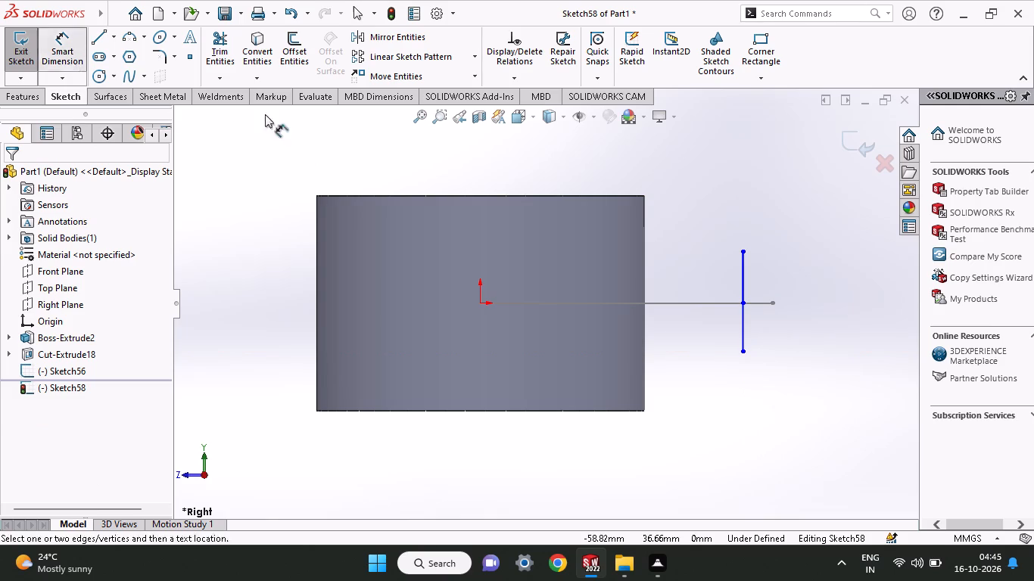
pyautogui.click(743, 303)
pyautogui.click(747, 253)
pyautogui.click(801, 275)
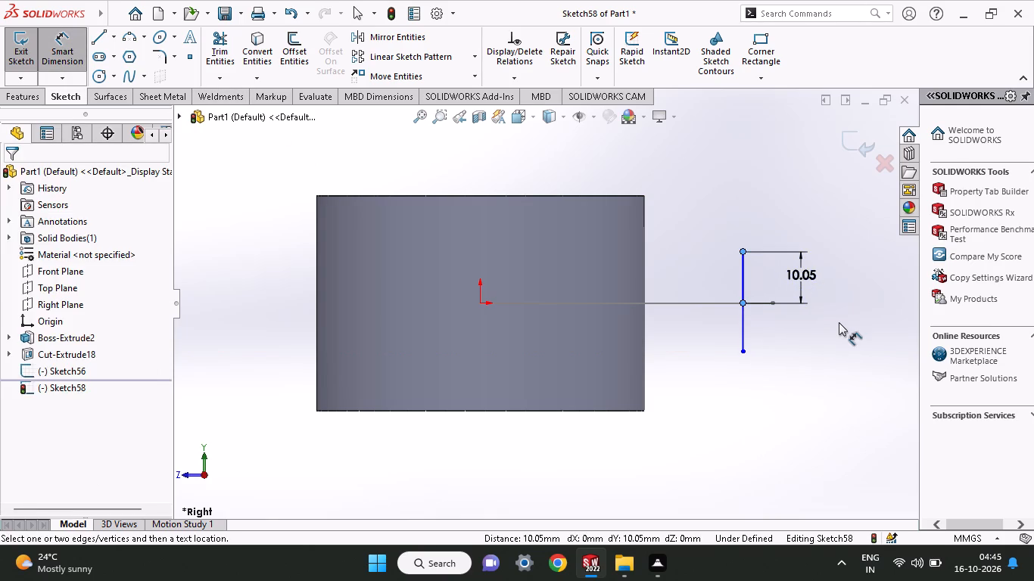
pyautogui.write('18')
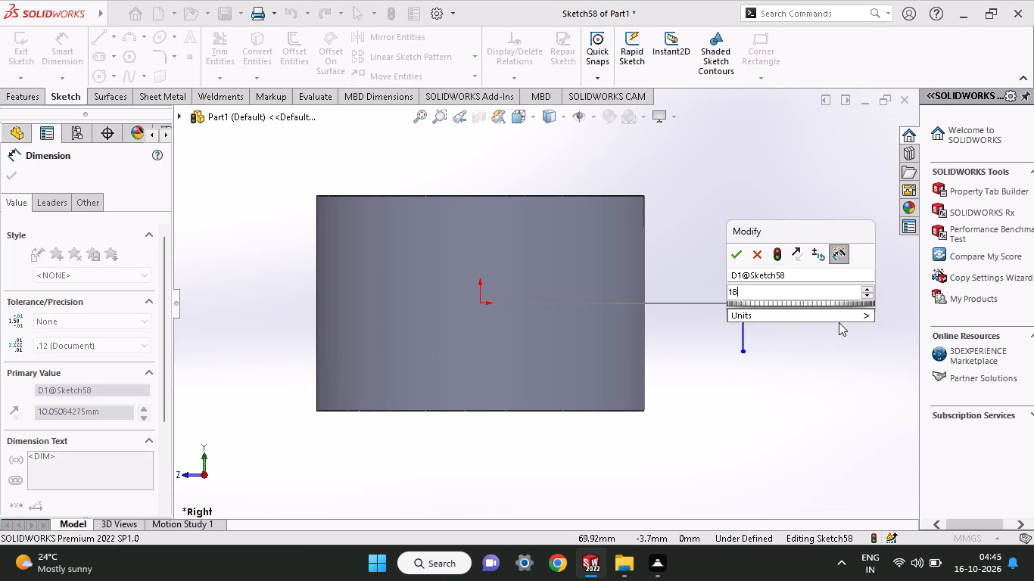
pyautogui.press('Return')
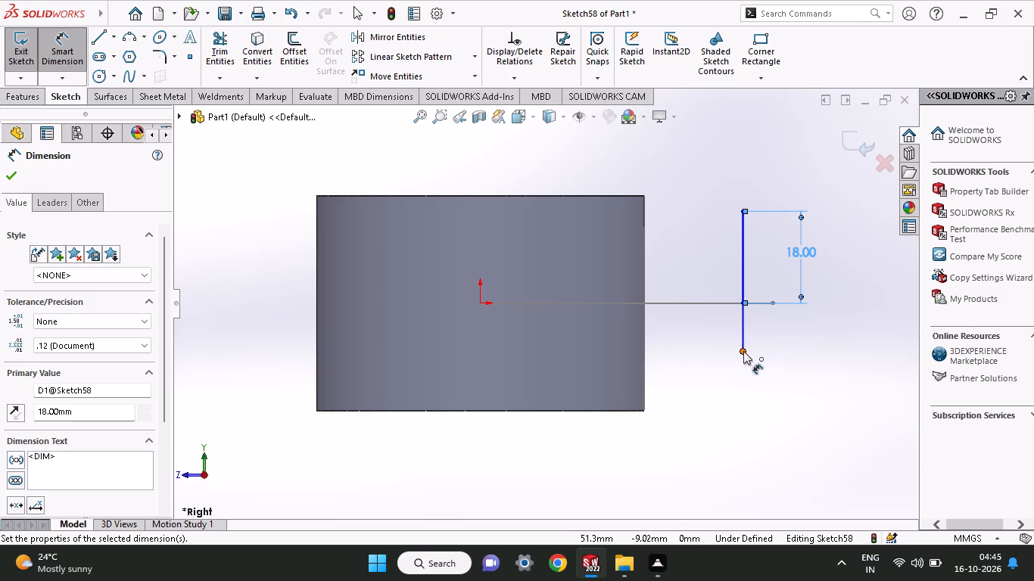
pyautogui.click(743, 351)
pyautogui.click(743, 307)
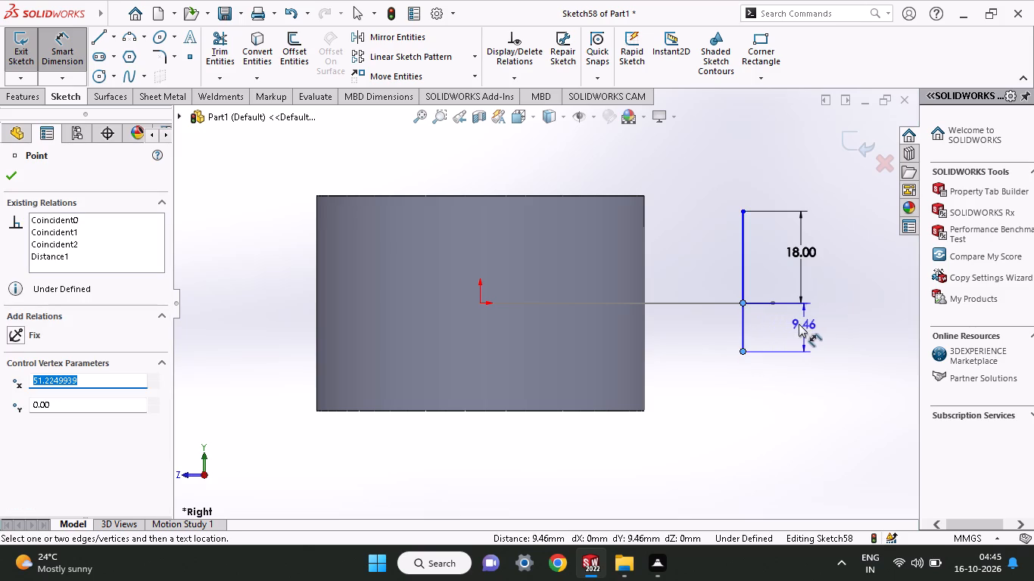
pyautogui.click(801, 324)
pyautogui.write('18')
pyautogui.press('Return')
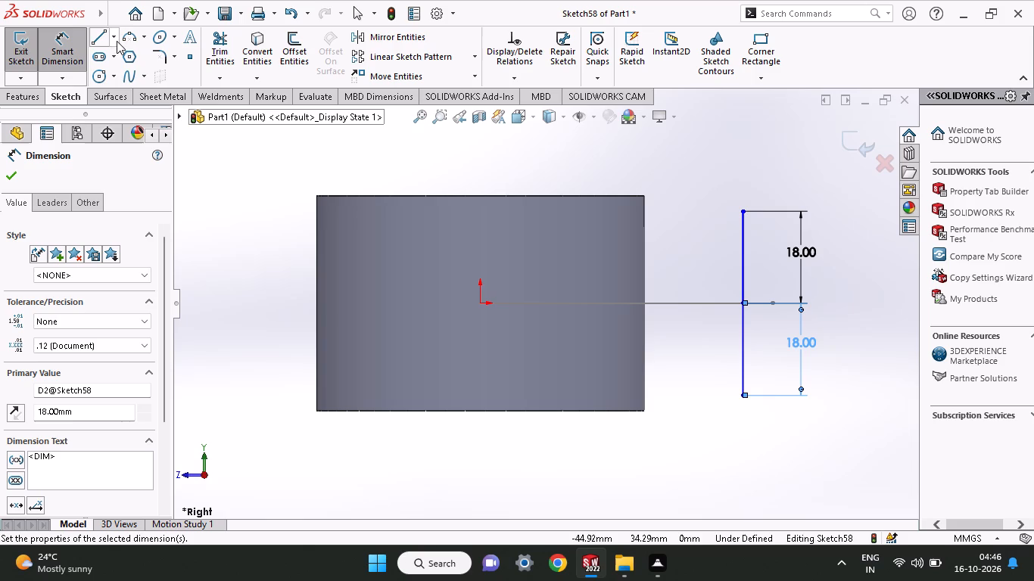
# Close the profile into a rectangle about 20.5 mm wide by drawing three lines from the vertical line's ends toward the cylinder.
pyautogui.click(109, 42)
pyautogui.click(111, 57)
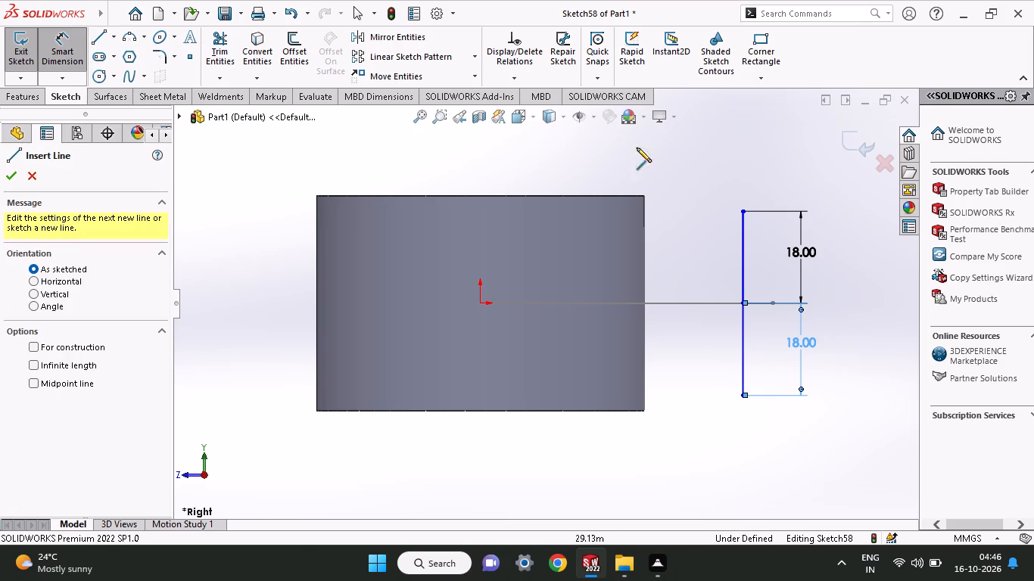
pyautogui.click(742, 210)
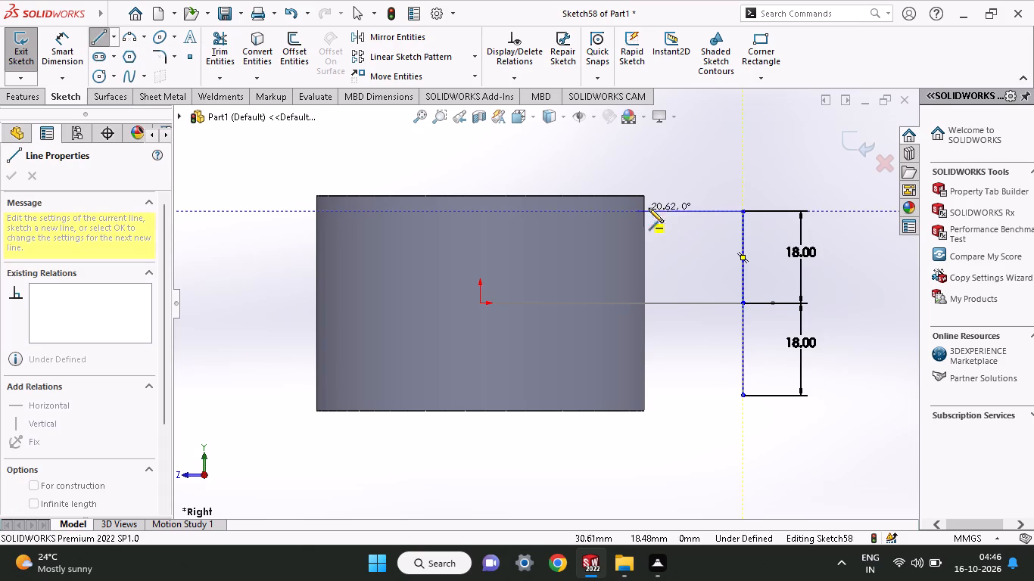
pyautogui.click(638, 208)
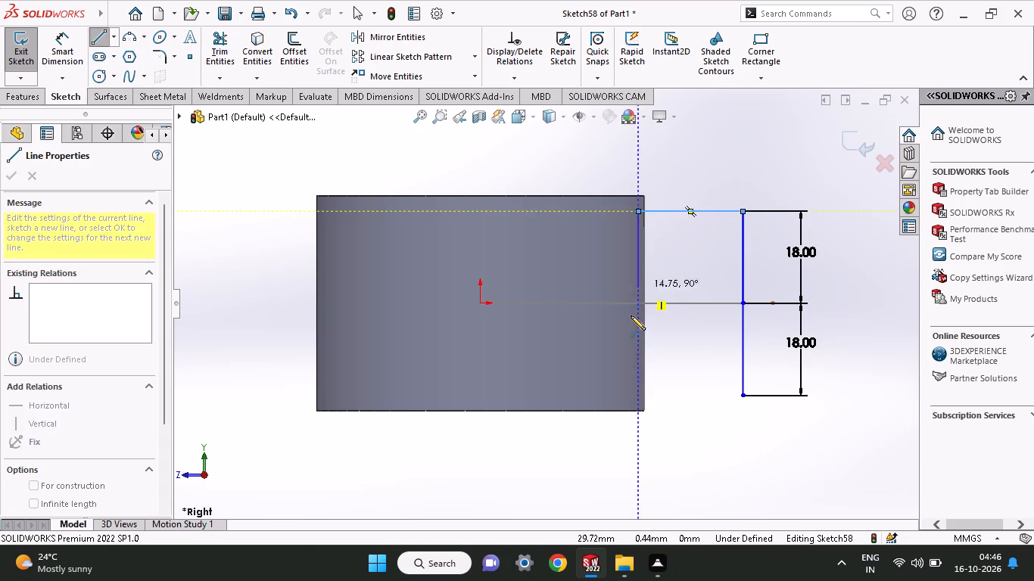
pyautogui.click(639, 392)
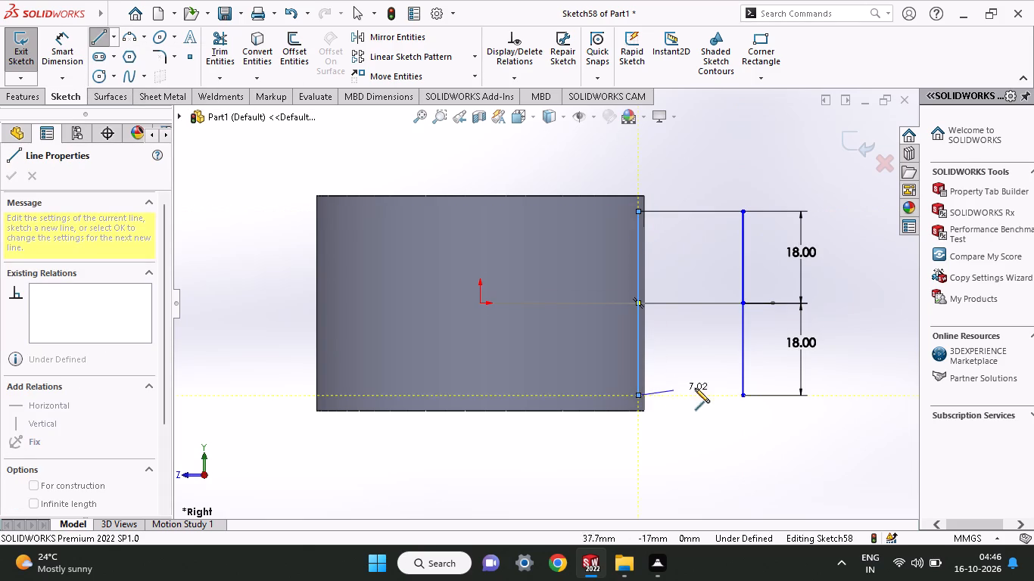
pyautogui.click(740, 393)
pyautogui.rightClick(737, 428)
pyautogui.click(766, 433)
# Dimension the rectangle's horizontal side at 22.56 mm.
pyautogui.moveTo(766, 433); pyautogui.dragTo(683, 433, button='middle')
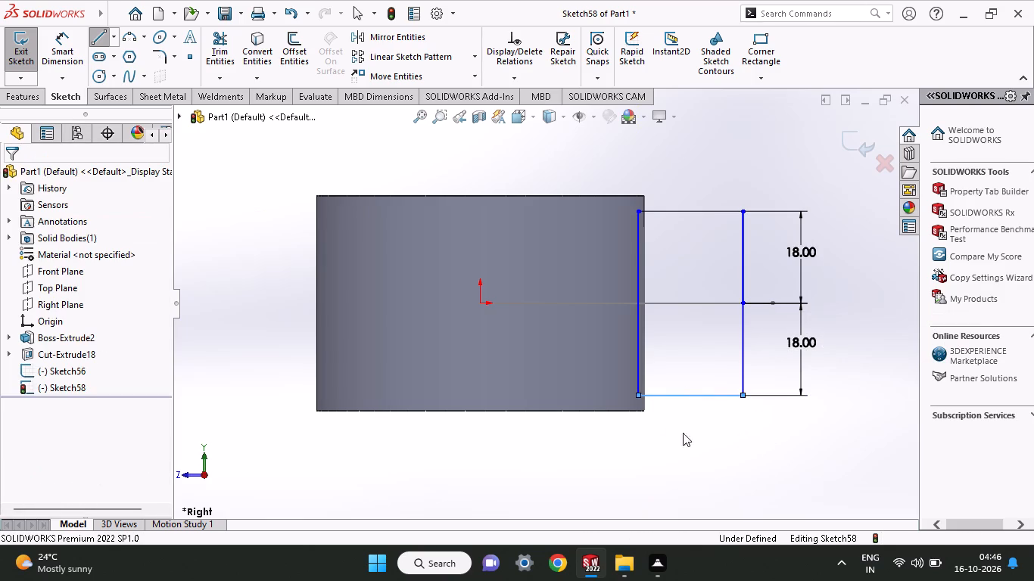
pyautogui.moveTo(683, 433); pyautogui.dragTo(805, 302, button='middle')
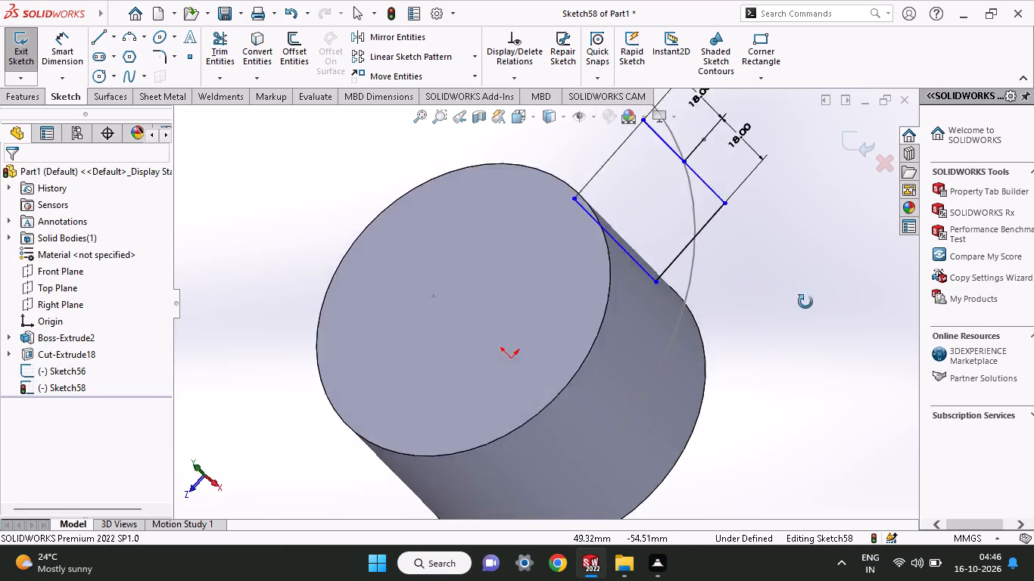
pyautogui.moveTo(805, 302); pyautogui.dragTo(883, 384, button='middle')
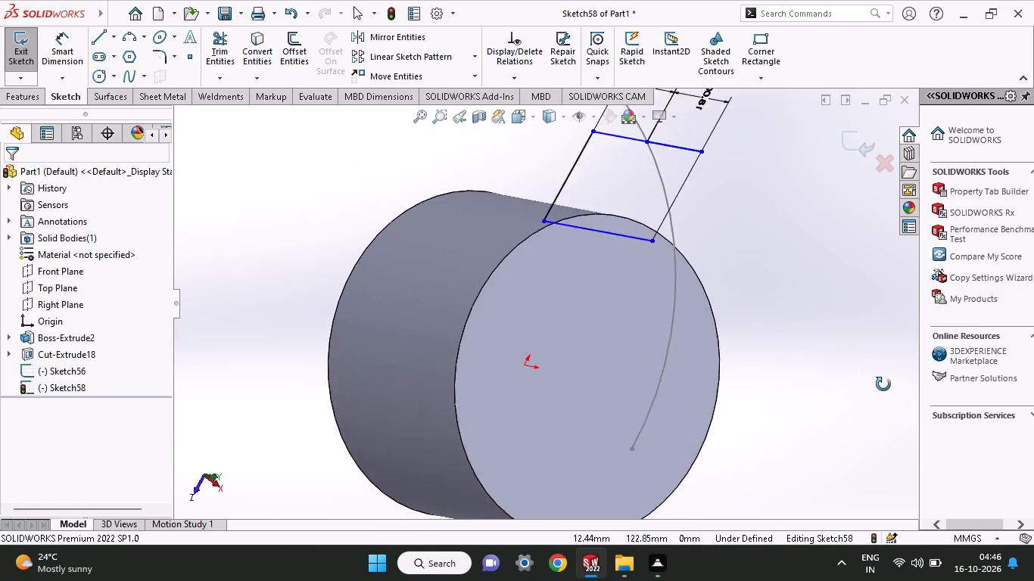
pyautogui.moveTo(883, 384); pyautogui.dragTo(862, 280, button='middle')
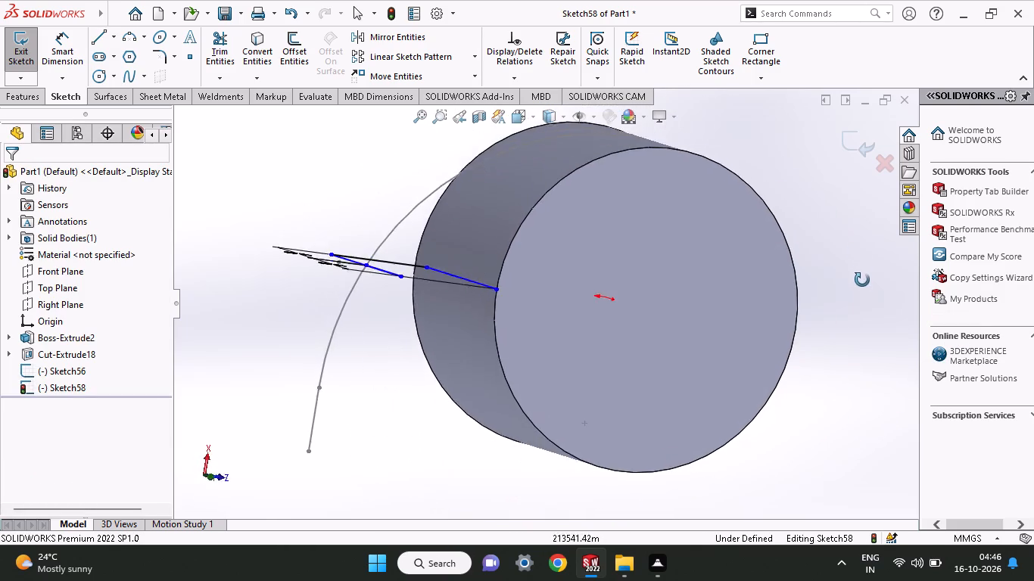
pyautogui.moveTo(862, 280); pyautogui.dragTo(825, 399, button='middle')
pyautogui.click(61, 61)
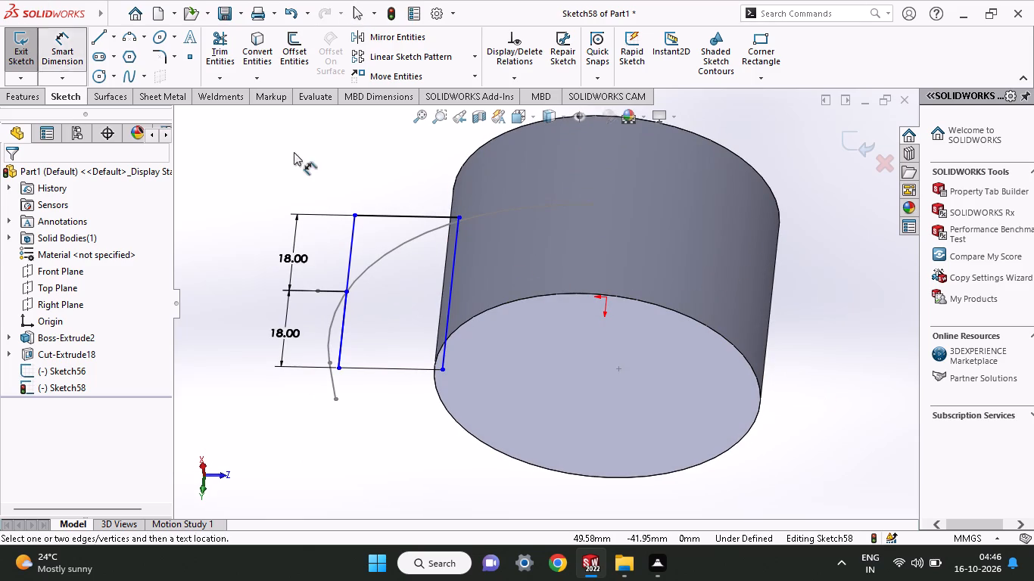
pyautogui.click(375, 219)
pyautogui.moveTo(382, 178); pyautogui.dragTo(384, 188)
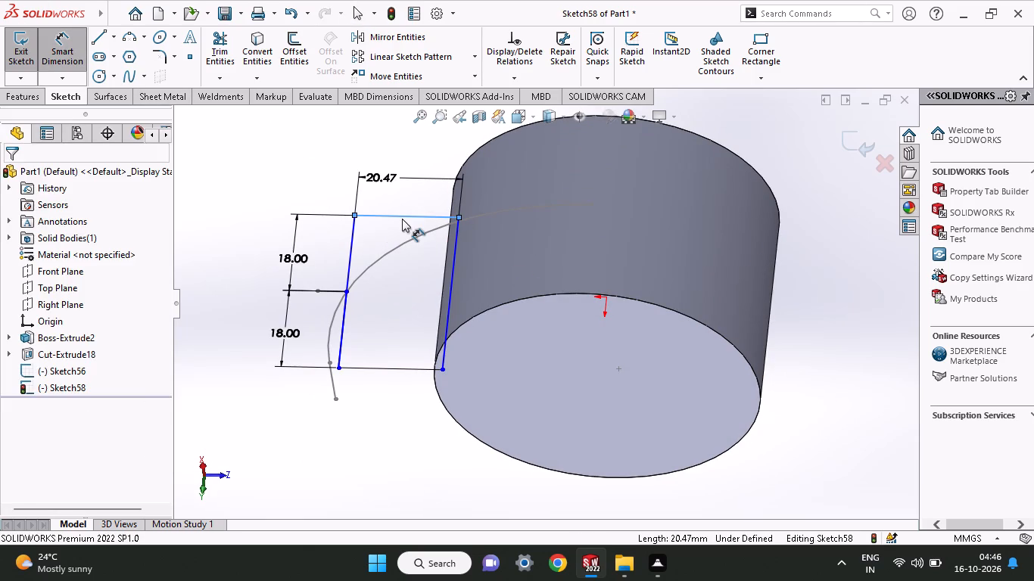
pyautogui.write('22.56')
pyautogui.press('Return')
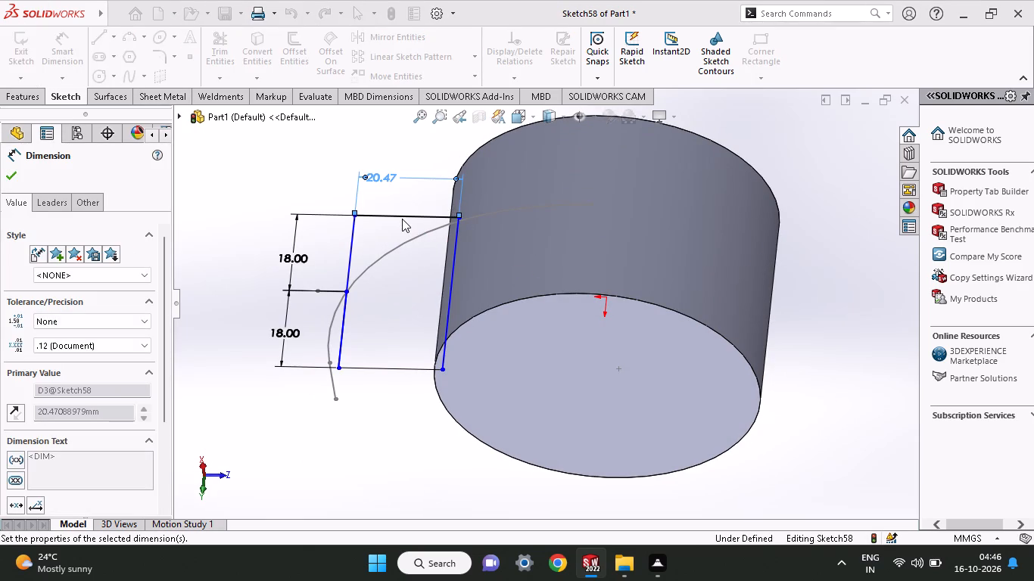
# Add a 7 mm sketch fillet at the rectangle's upper outer corner, farthest from the cylinder's axis.
pyautogui.click(2, 181)
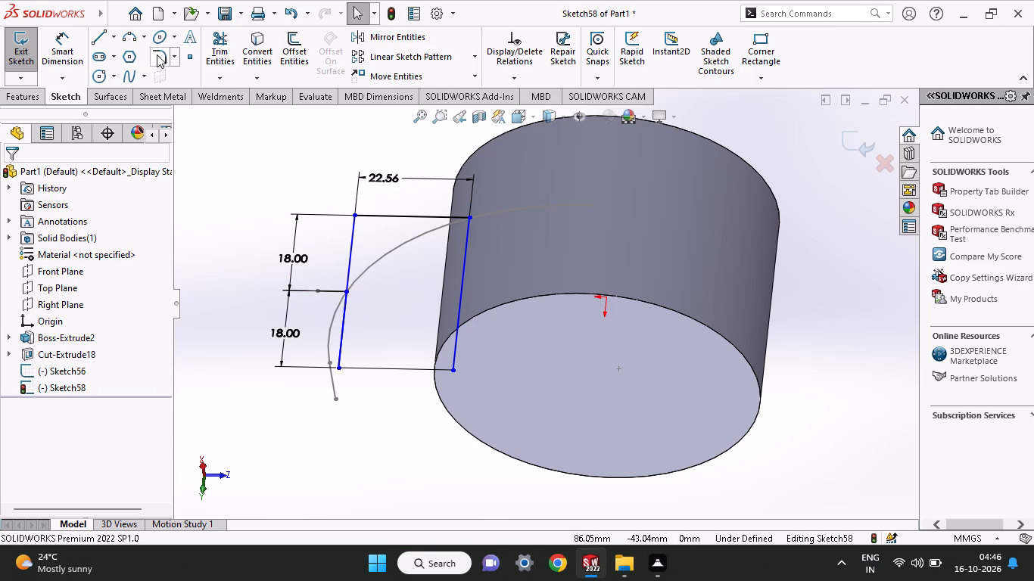
pyautogui.click(157, 54)
pyautogui.click(357, 233)
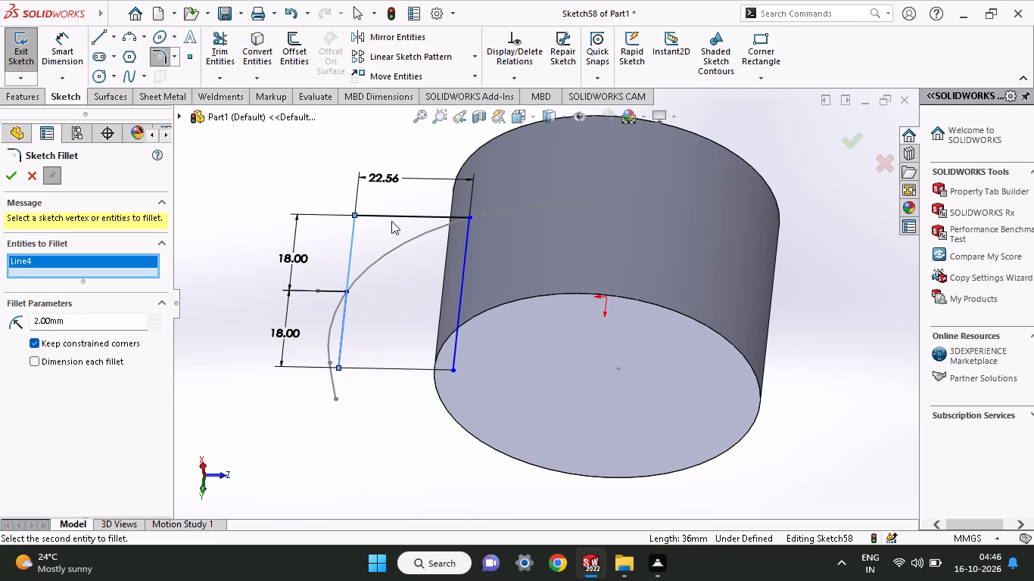
pyautogui.click(391, 216)
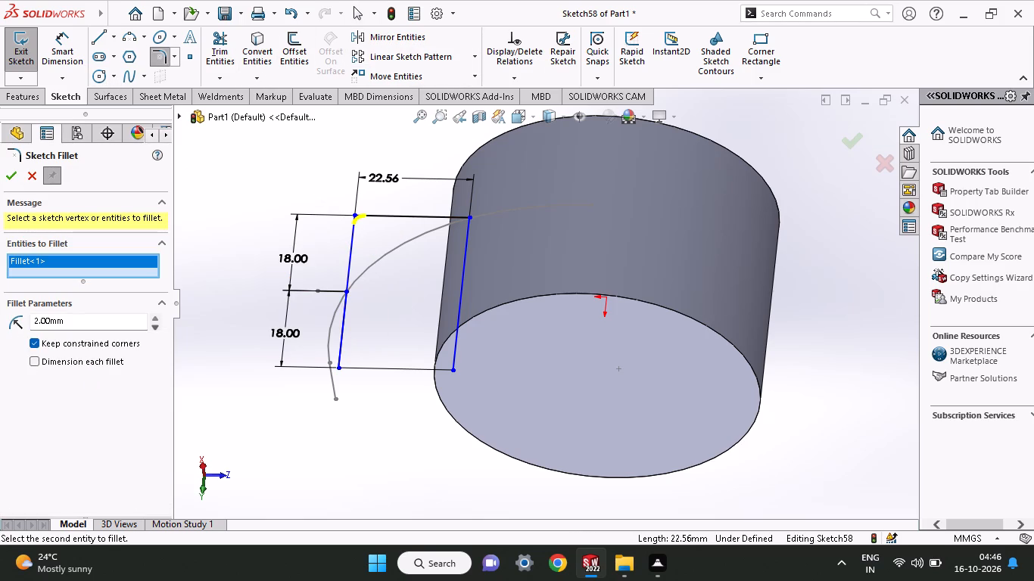
pyautogui.moveTo(74, 331); pyautogui.dragTo(0, 346)
pyautogui.moveTo(79, 316); pyautogui.dragTo(38, 326)
pyautogui.click(7, 325)
pyautogui.moveTo(67, 321); pyautogui.dragTo(13, 326)
pyautogui.press('7')
pyautogui.press('Return')
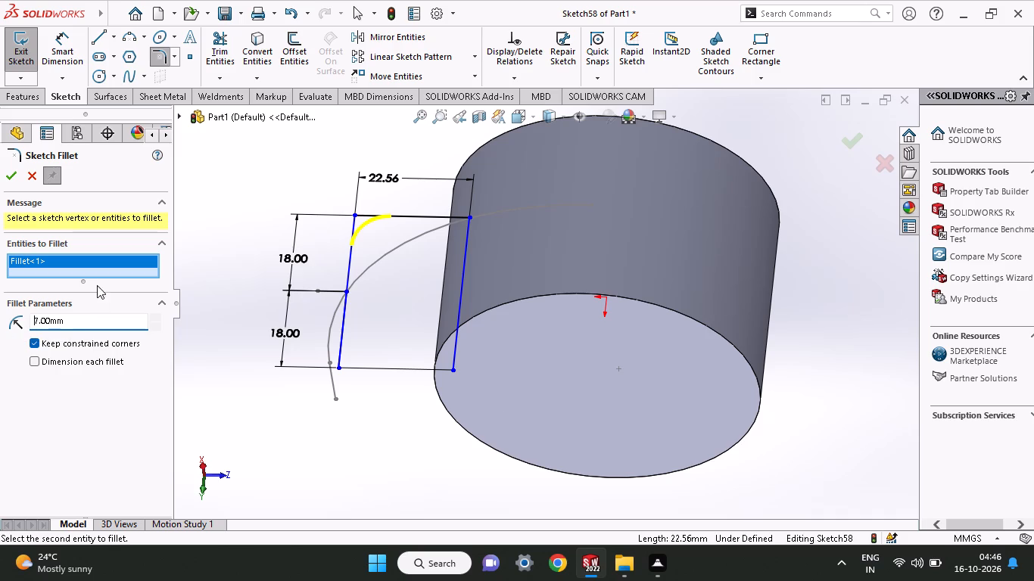
# Round the rectangle's other three corners with the same 7 mm sketch fillet.
pyautogui.click(354, 369)
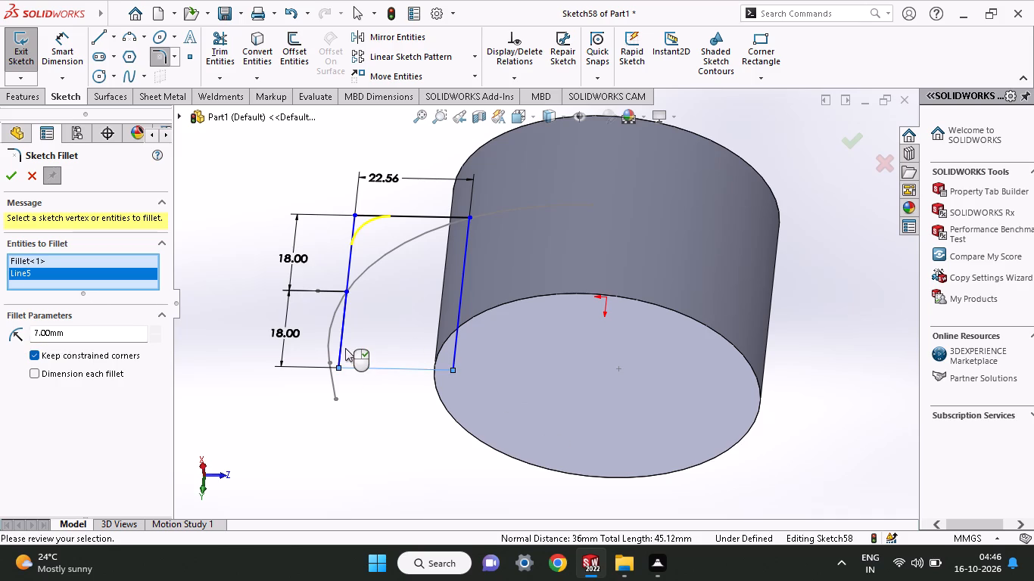
pyautogui.click(338, 344)
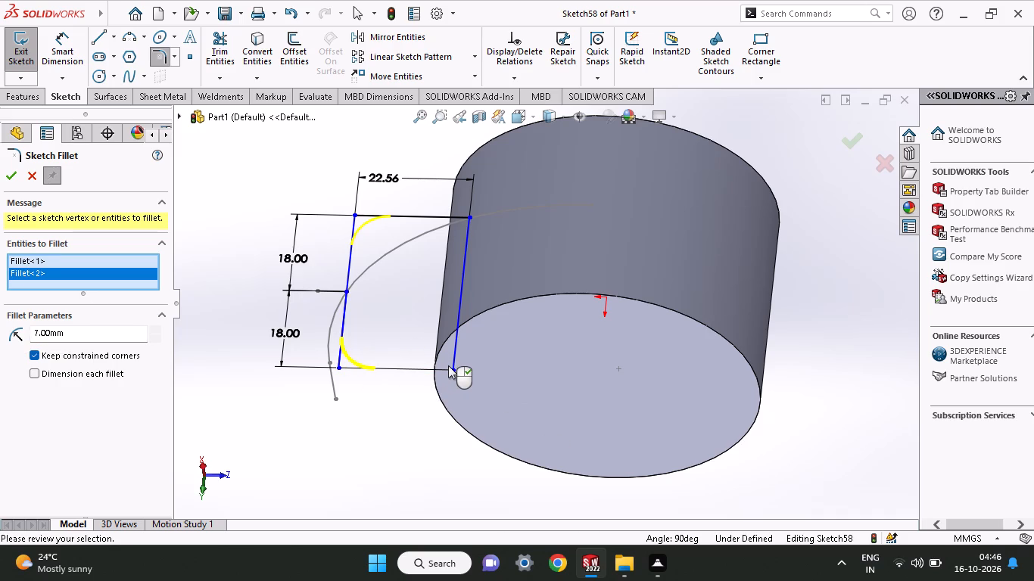
pyautogui.click(453, 371)
pyautogui.click(472, 218)
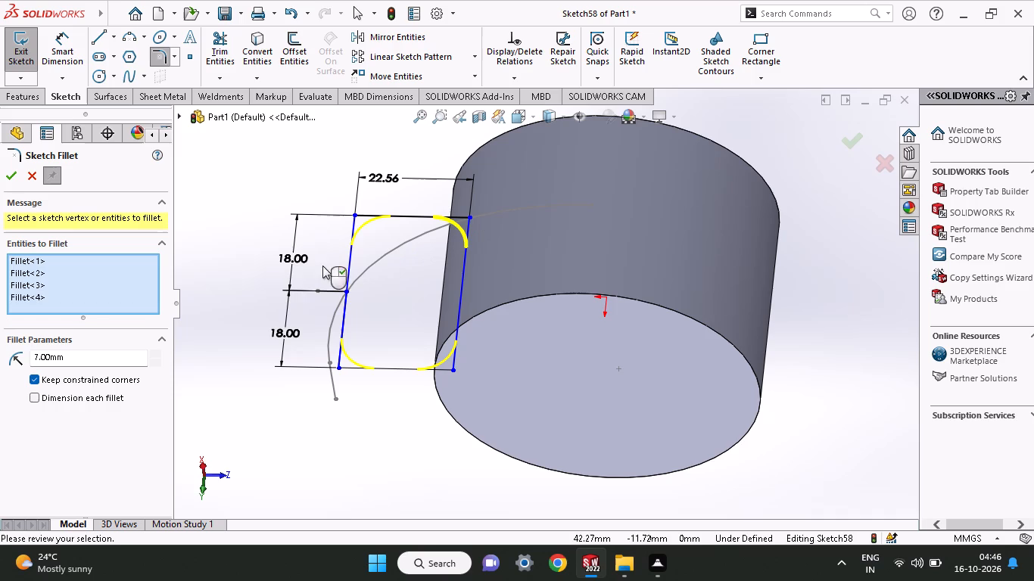
pyautogui.click(5, 178)
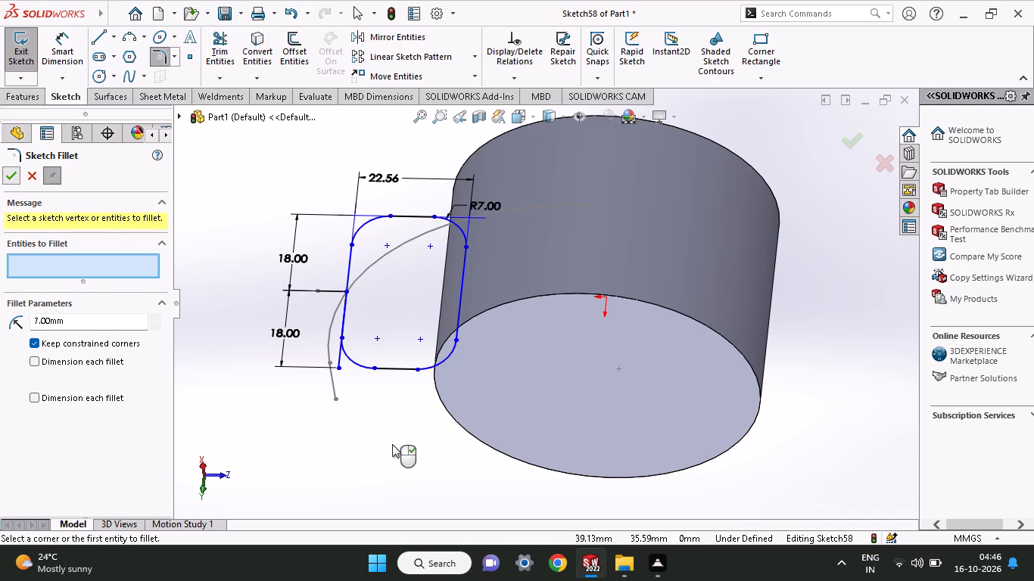
pyautogui.moveTo(392, 444); pyautogui.dragTo(585, 282, button='middle')
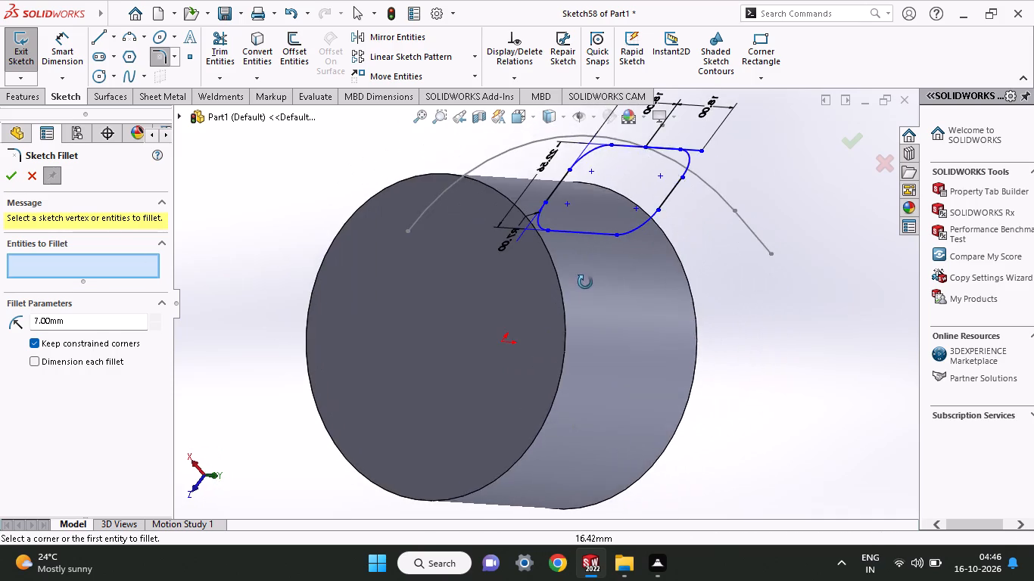
pyautogui.moveTo(585, 282); pyautogui.dragTo(630, 415, button='middle')
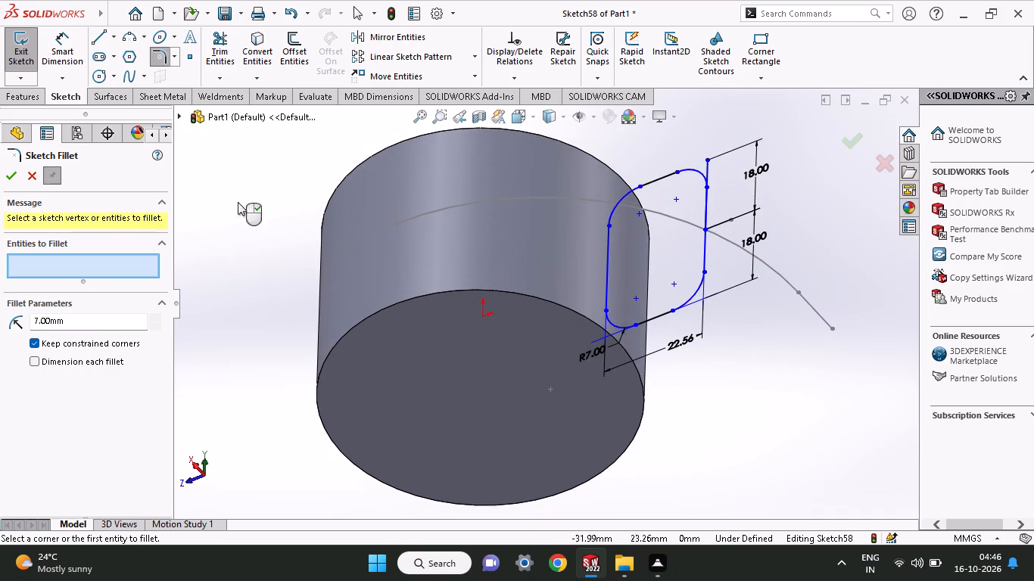
pyautogui.click(10, 92)
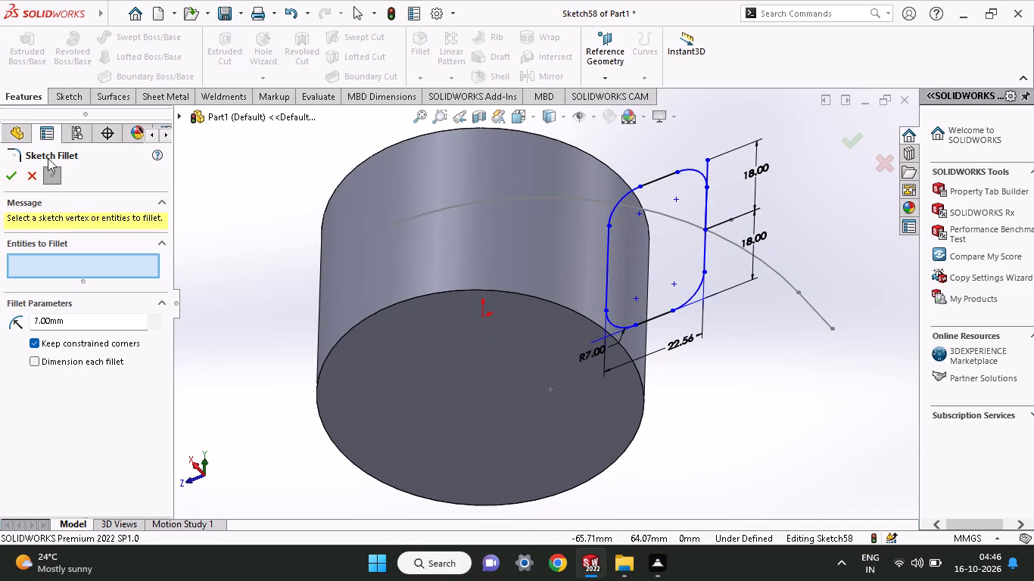
pyautogui.click(9, 186)
pyautogui.click(9, 171)
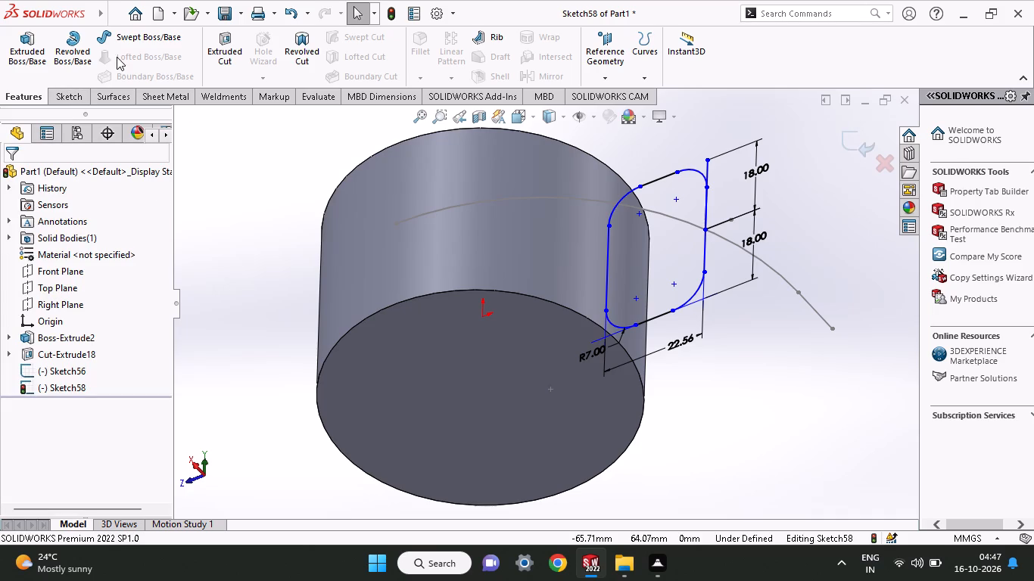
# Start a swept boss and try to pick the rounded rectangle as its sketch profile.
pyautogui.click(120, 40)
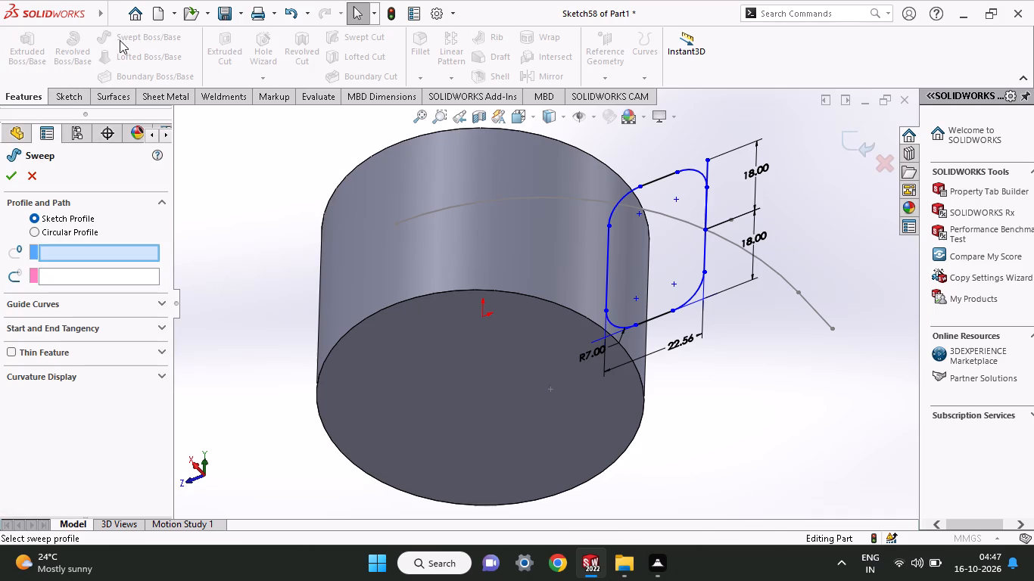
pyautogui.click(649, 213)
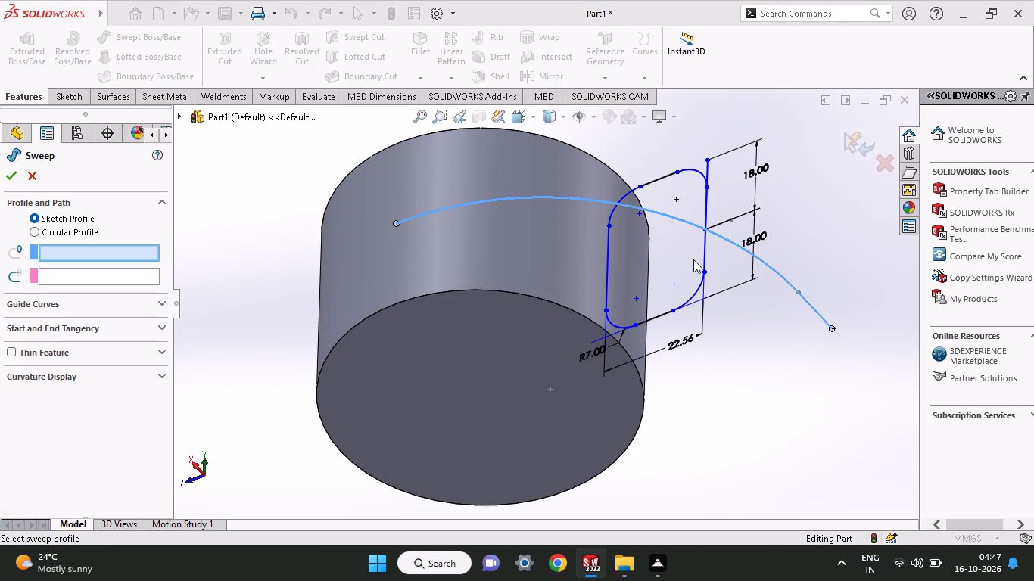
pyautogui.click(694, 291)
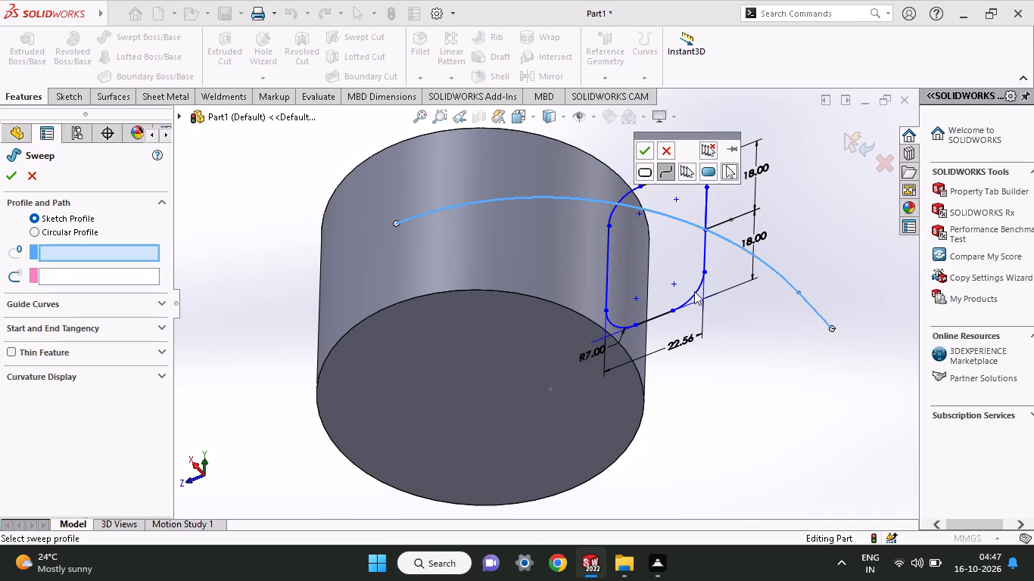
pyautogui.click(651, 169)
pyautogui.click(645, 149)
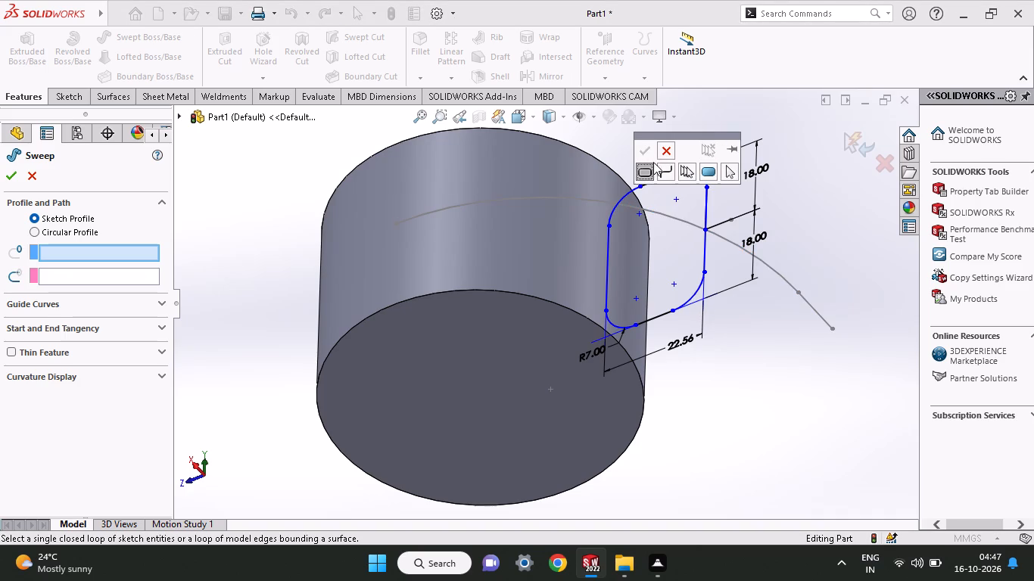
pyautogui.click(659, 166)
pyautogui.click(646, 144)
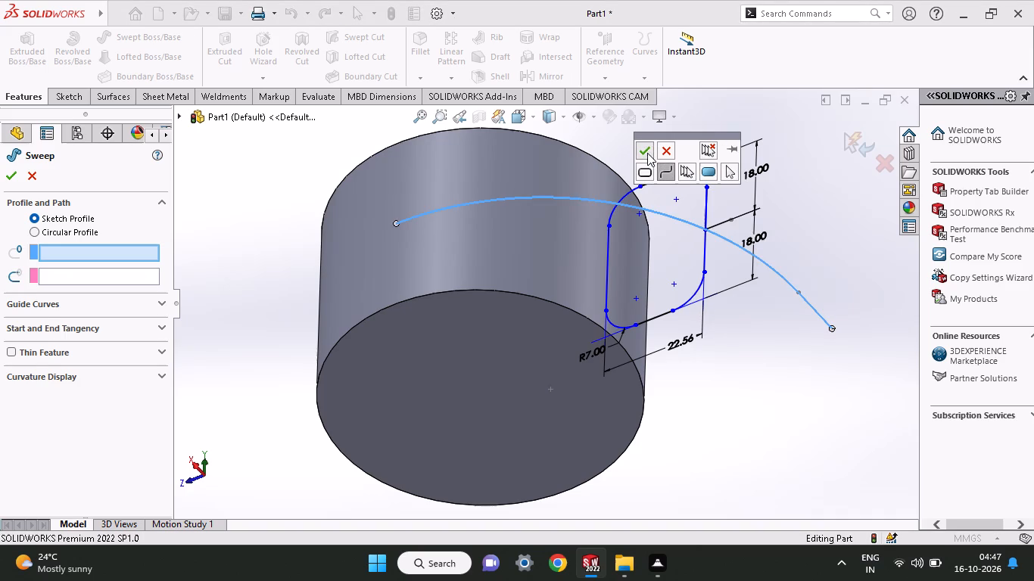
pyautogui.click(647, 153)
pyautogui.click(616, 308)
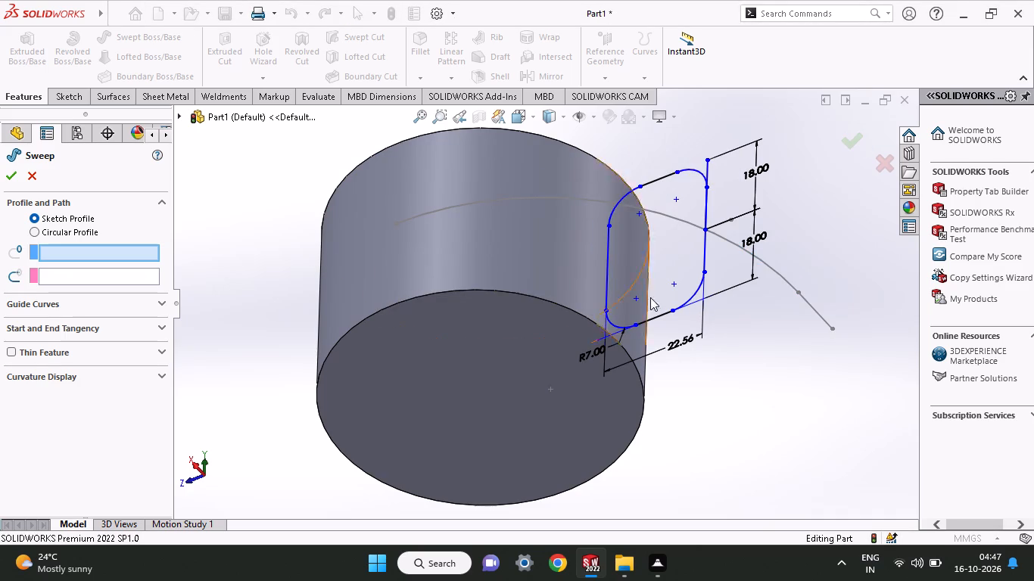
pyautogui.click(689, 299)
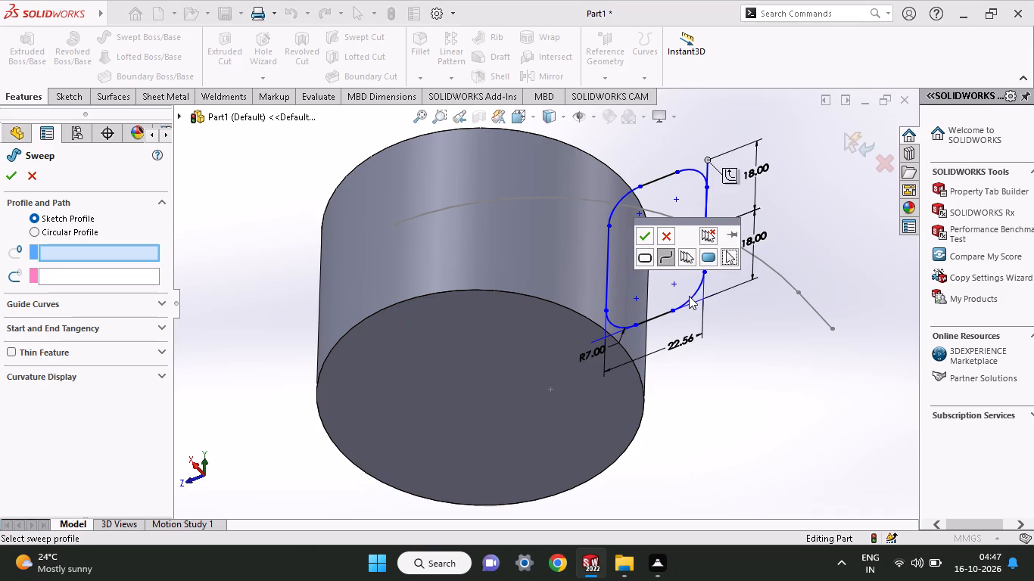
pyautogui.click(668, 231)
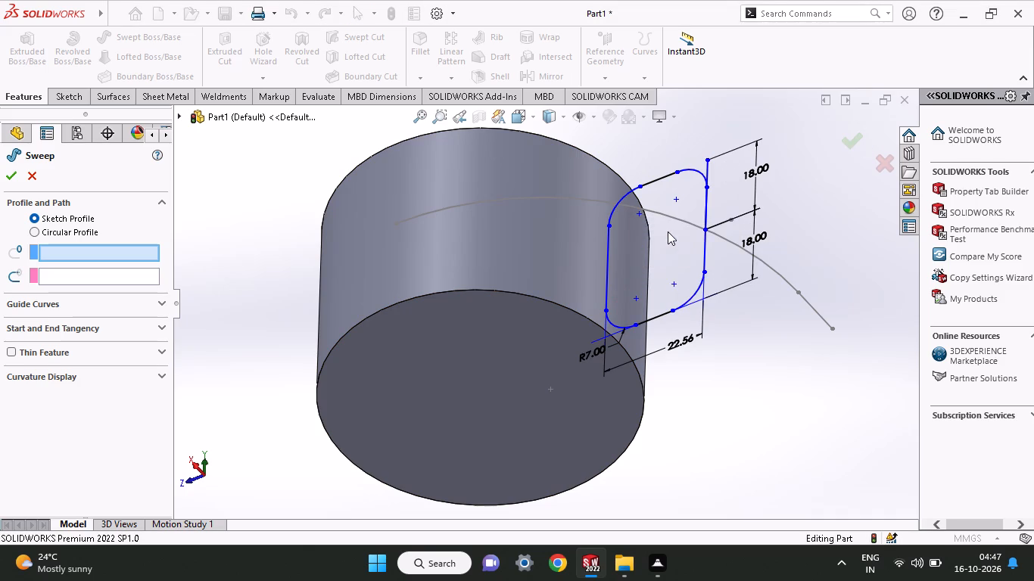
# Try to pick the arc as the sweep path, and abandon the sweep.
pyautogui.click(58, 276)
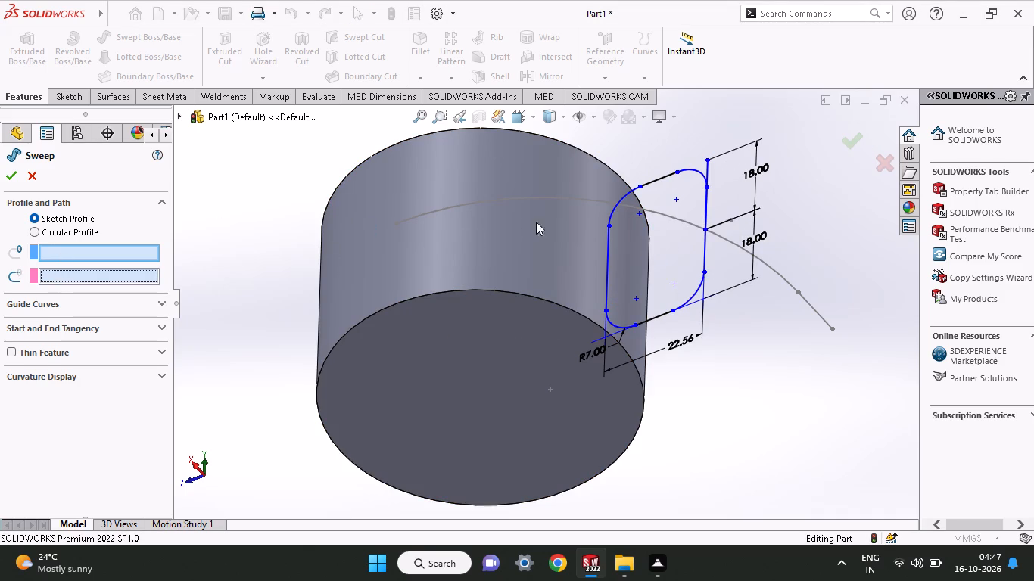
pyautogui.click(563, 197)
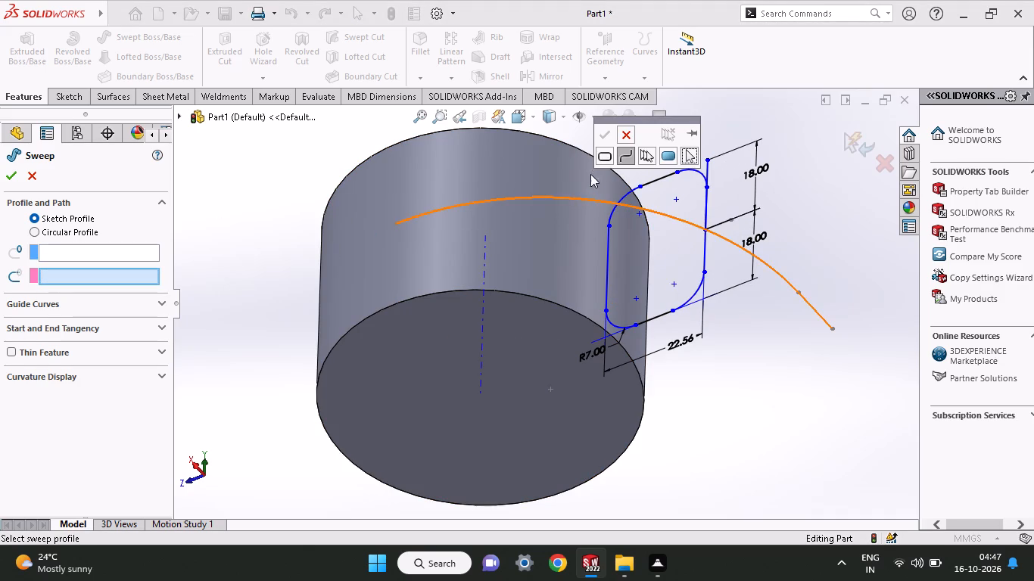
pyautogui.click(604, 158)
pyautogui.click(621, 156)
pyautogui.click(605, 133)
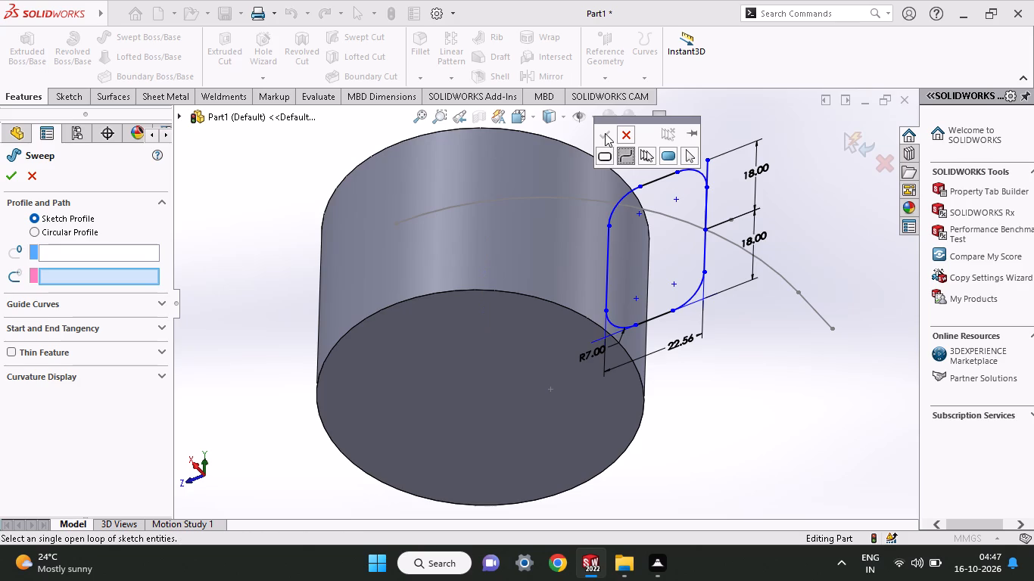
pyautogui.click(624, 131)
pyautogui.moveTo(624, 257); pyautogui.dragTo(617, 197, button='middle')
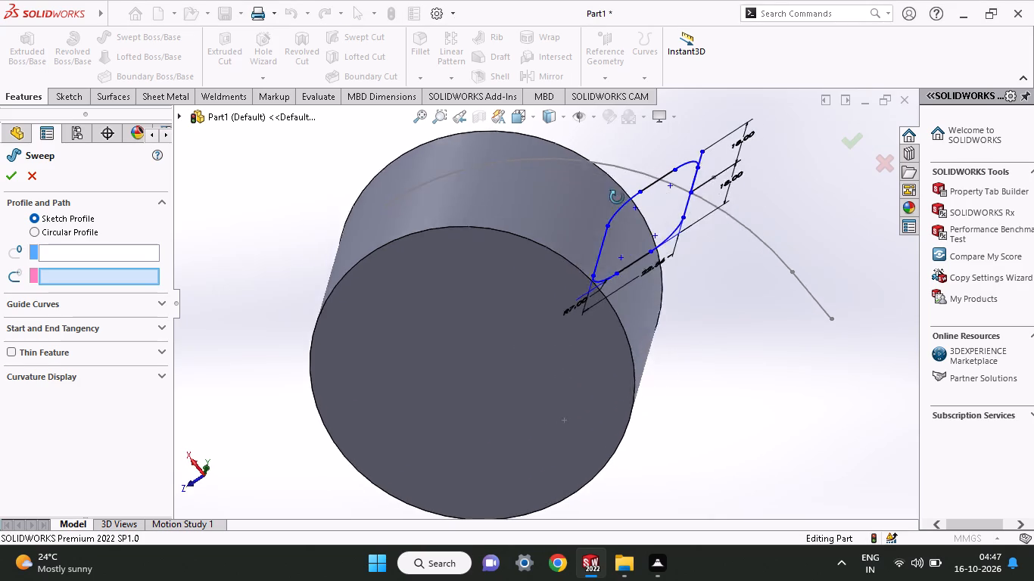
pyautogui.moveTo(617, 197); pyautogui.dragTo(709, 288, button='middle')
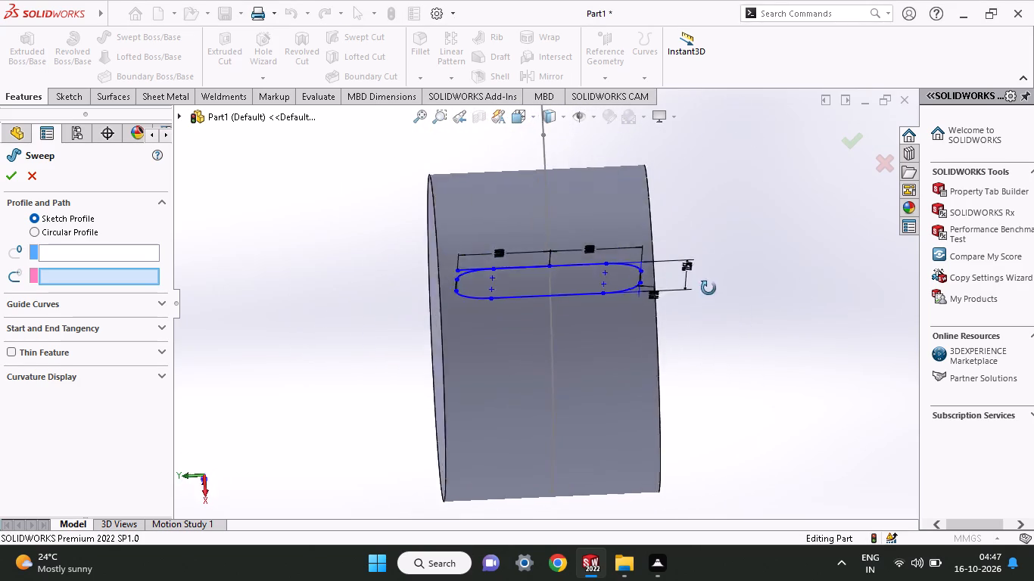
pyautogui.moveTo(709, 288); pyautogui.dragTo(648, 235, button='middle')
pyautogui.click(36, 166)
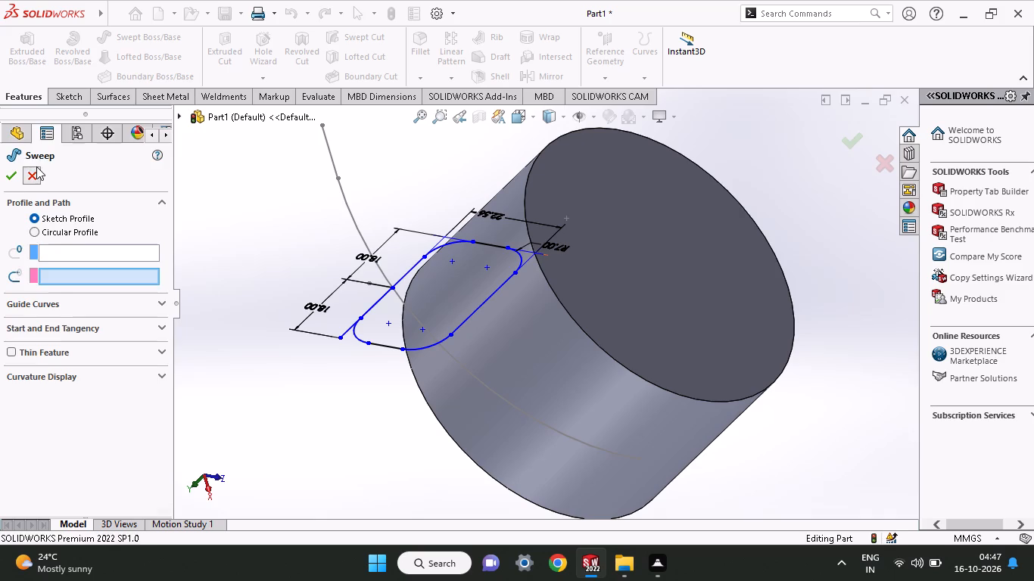
# Reopen the rounded rectangle's sketch and power trim the leftover line stub at its upper outer corner.
pyautogui.click(70, 95)
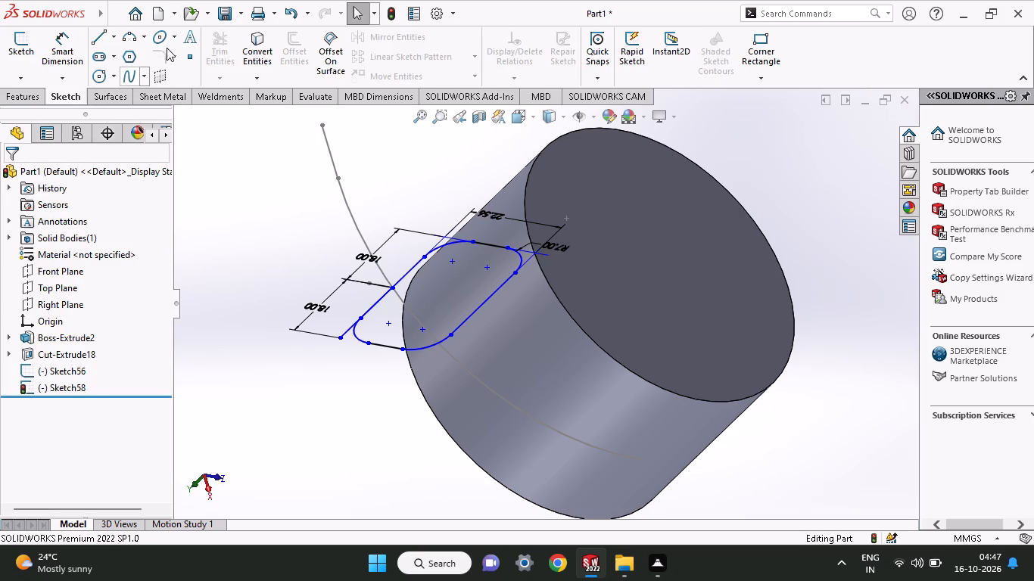
pyautogui.rightClick(225, 157)
pyautogui.click(419, 155)
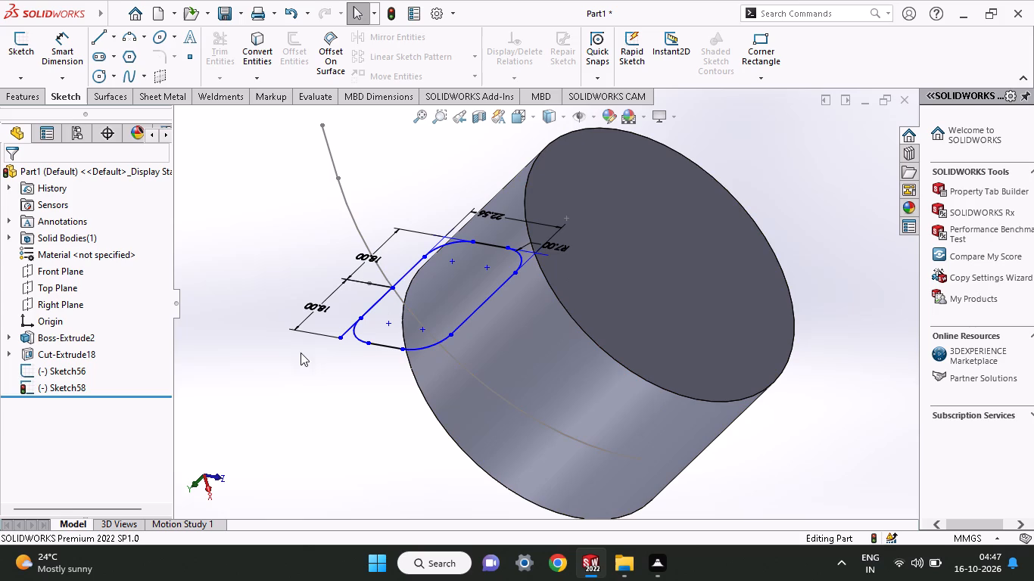
pyautogui.moveTo(303, 355); pyautogui.dragTo(307, 291, button='middle')
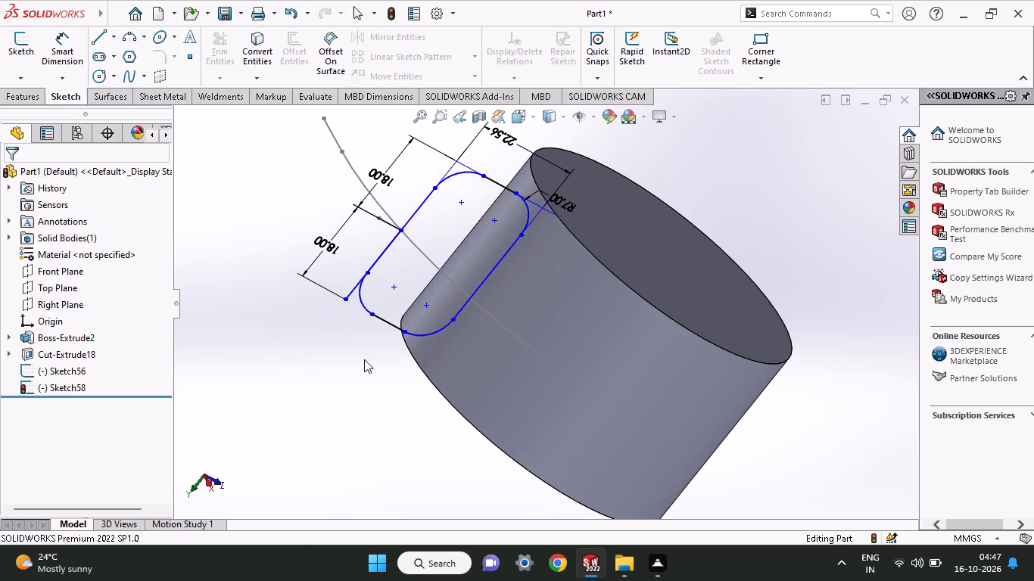
pyautogui.hotkey('ctrl', 'z')
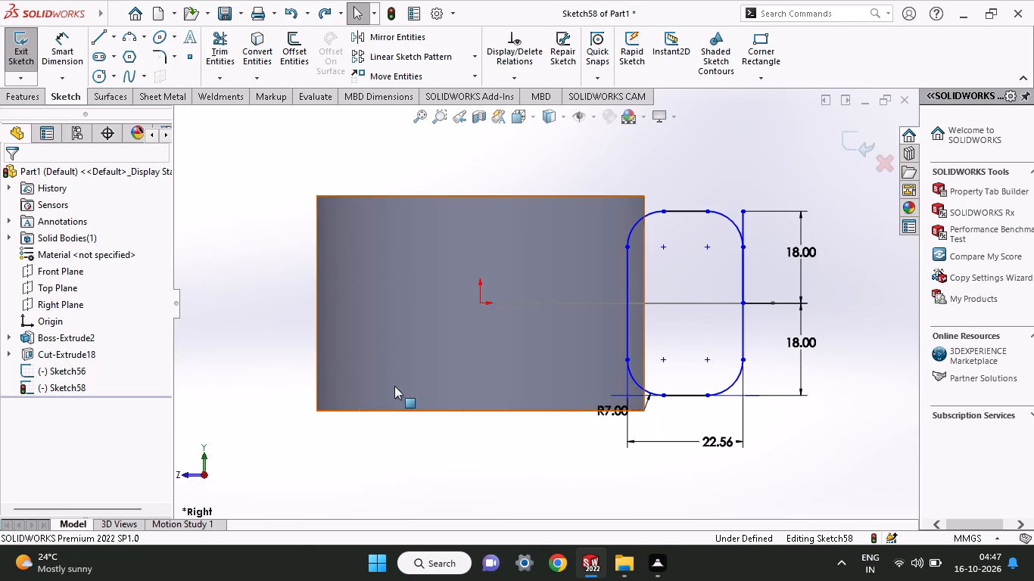
pyautogui.click(224, 51)
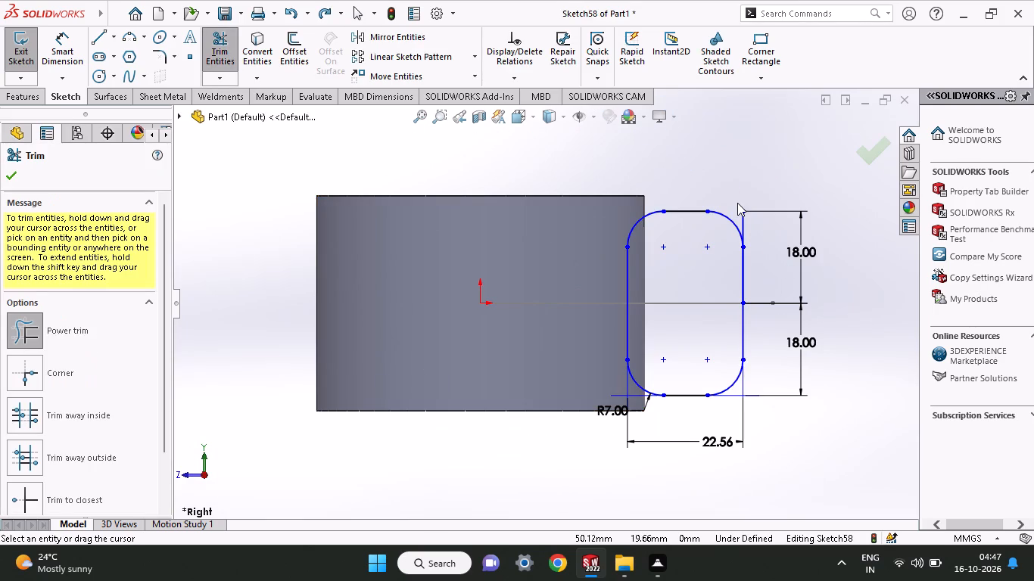
pyautogui.moveTo(733, 202); pyautogui.dragTo(768, 239)
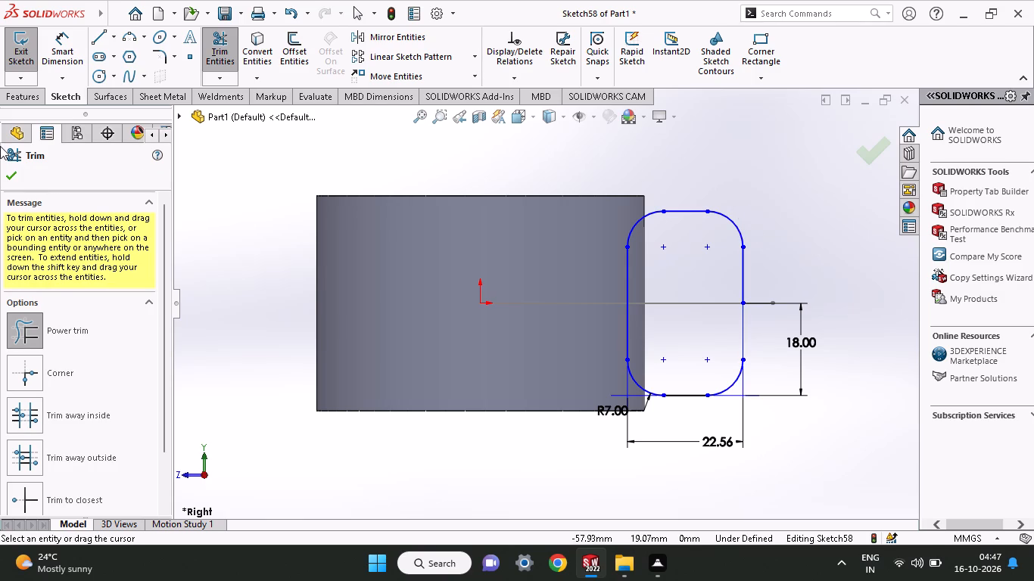
pyautogui.click(17, 174)
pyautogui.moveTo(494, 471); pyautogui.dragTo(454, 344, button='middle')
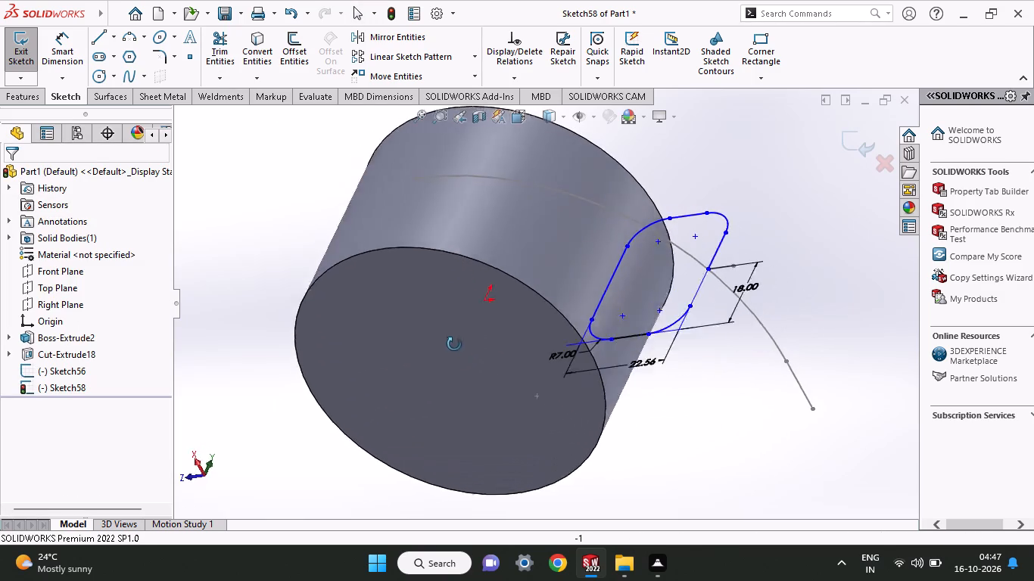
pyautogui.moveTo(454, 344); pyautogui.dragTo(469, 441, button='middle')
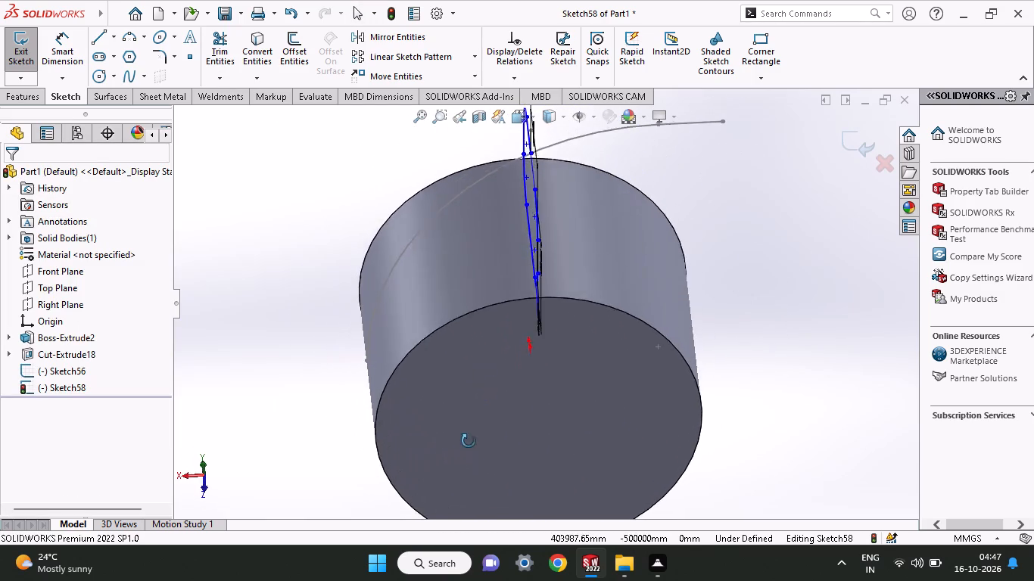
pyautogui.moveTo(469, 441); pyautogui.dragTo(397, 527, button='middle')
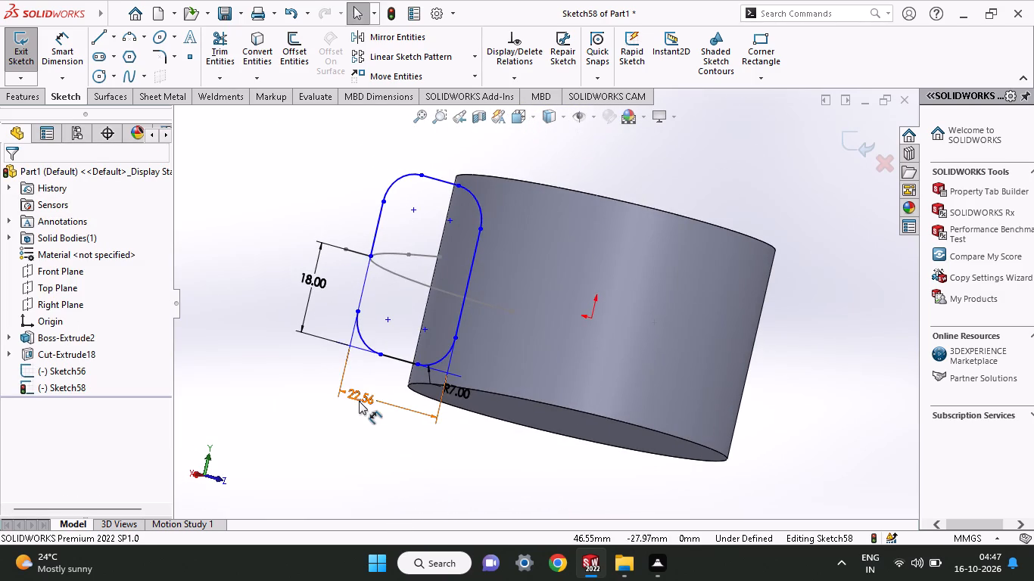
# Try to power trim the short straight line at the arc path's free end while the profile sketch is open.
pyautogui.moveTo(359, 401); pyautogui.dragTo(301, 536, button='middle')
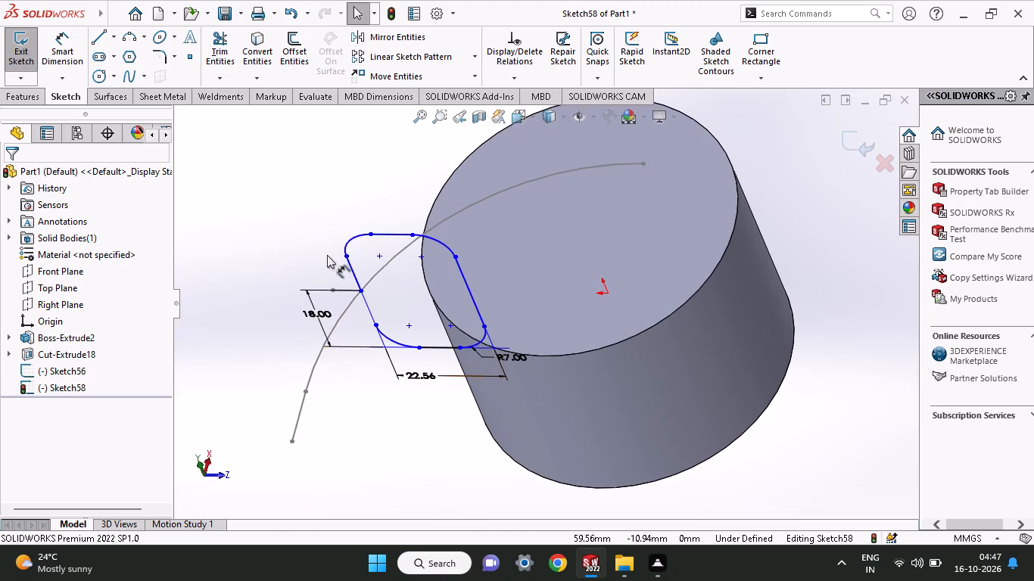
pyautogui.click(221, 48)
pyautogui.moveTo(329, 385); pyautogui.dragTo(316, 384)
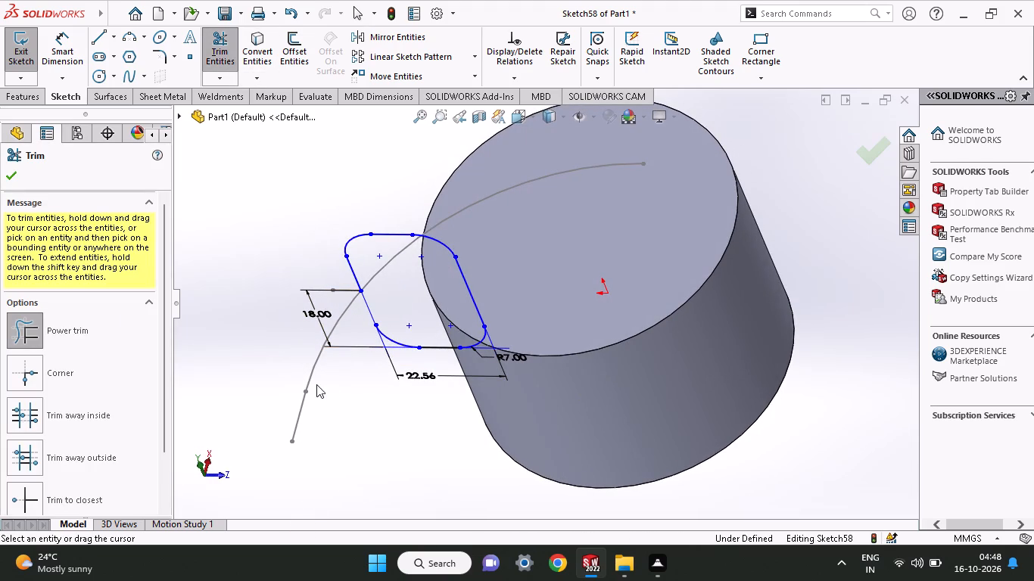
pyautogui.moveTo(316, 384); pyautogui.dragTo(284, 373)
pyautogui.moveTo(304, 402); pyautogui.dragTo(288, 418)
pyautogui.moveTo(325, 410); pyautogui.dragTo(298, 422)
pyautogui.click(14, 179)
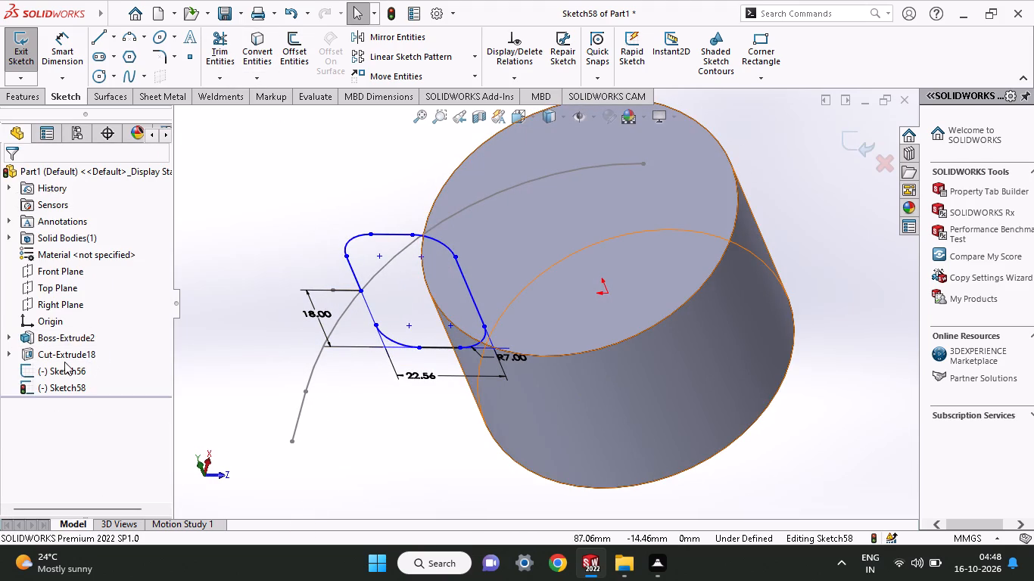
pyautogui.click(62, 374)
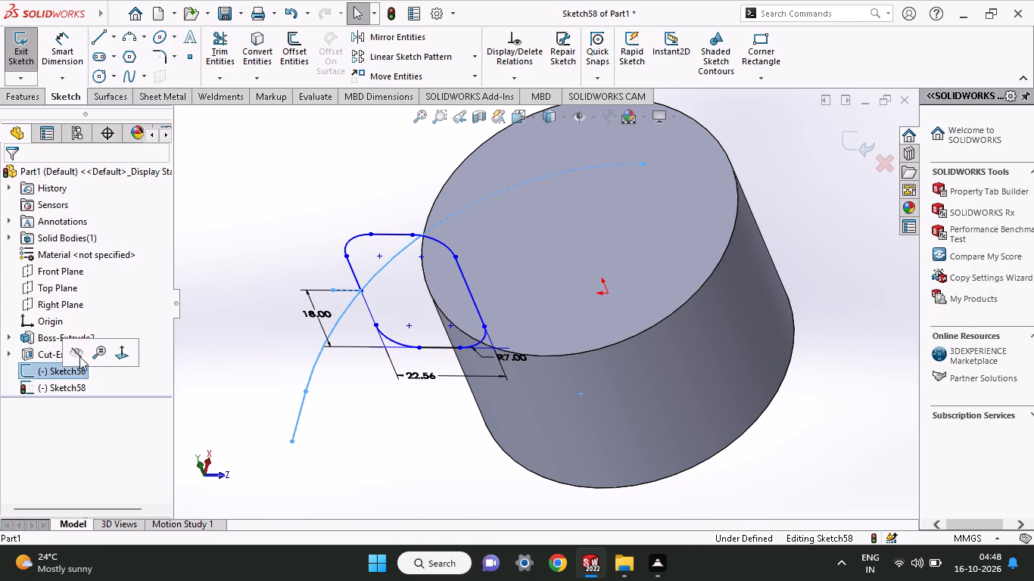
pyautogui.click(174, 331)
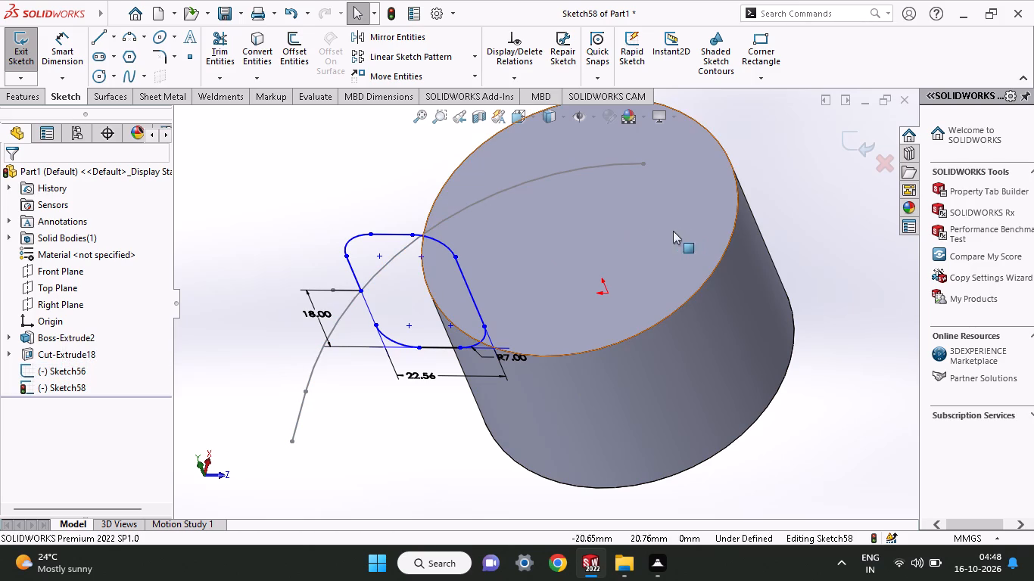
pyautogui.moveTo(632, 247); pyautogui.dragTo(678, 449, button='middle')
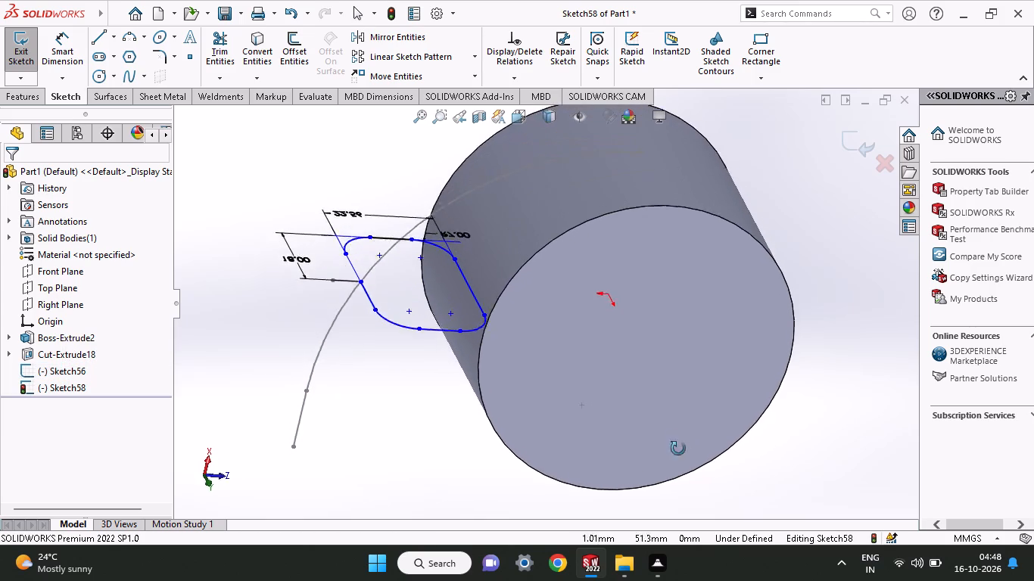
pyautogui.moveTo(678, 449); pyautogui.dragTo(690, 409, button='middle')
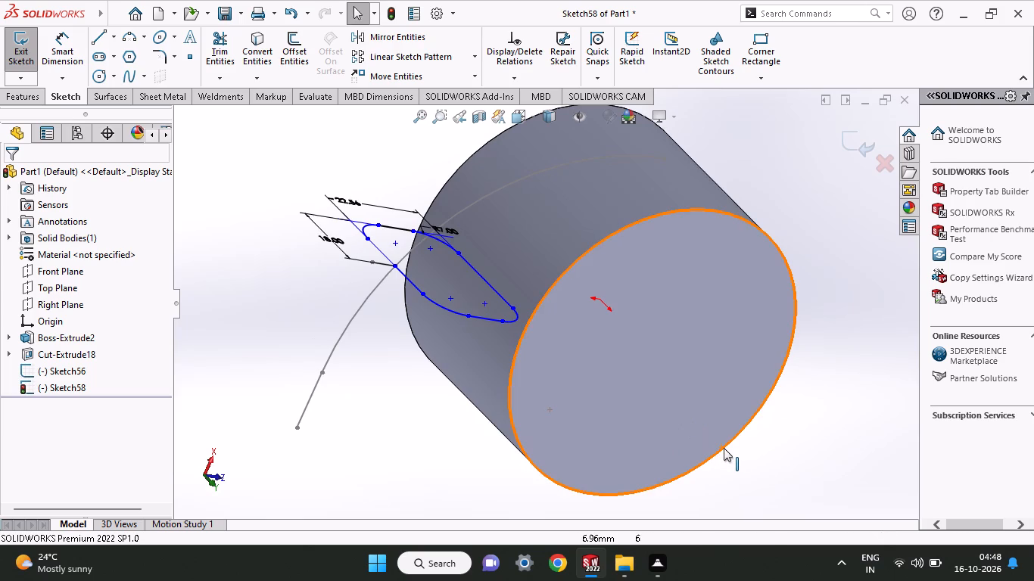
# Undo the whole Right Plane profile sketch, including its trim, corner fillets, rectangle lines and dimensions.
pyautogui.hotkey('ctrl', 'z')
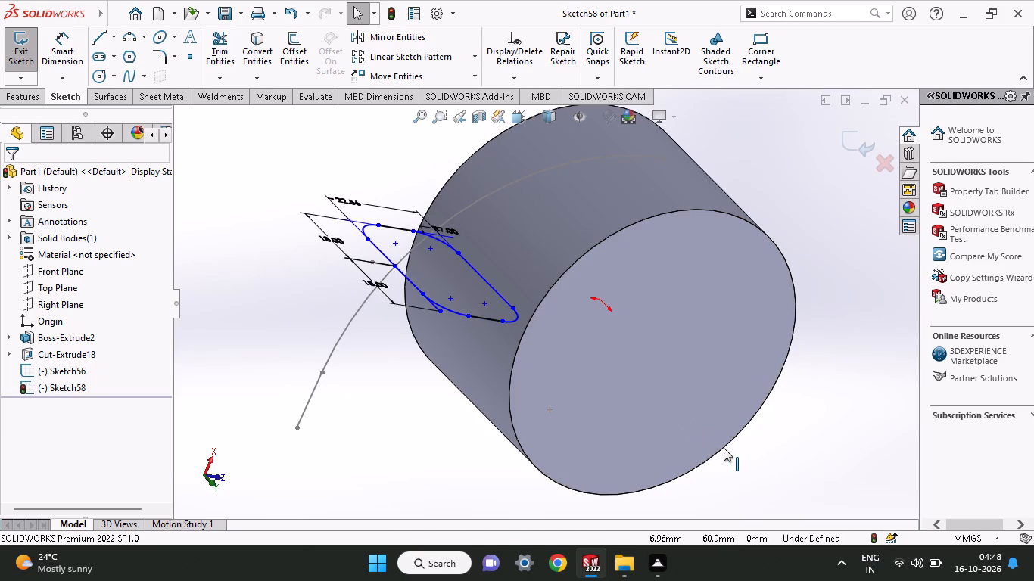
pyautogui.hotkey('ctrl', 'z')
pyautogui.hotkey('ctrl', 'z')
pyautogui.hotkey('ctrl', 'z')
pyautogui.hotkey('ctrl', 'z')
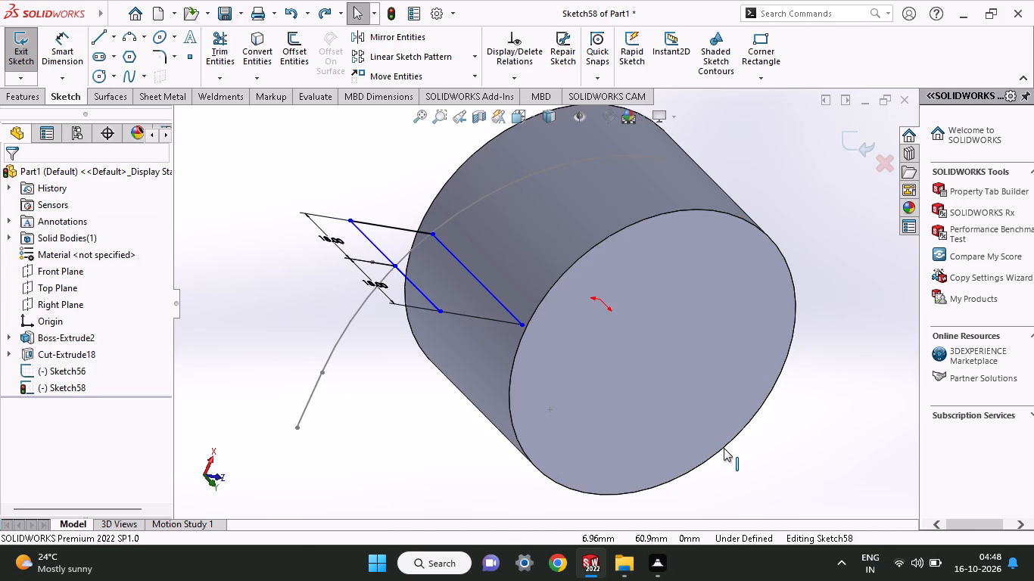
pyautogui.hotkey('ctrl', 'z')
pyautogui.hotkey('ctrl', 'z')
pyautogui.hotkey('ctrl', 'z')
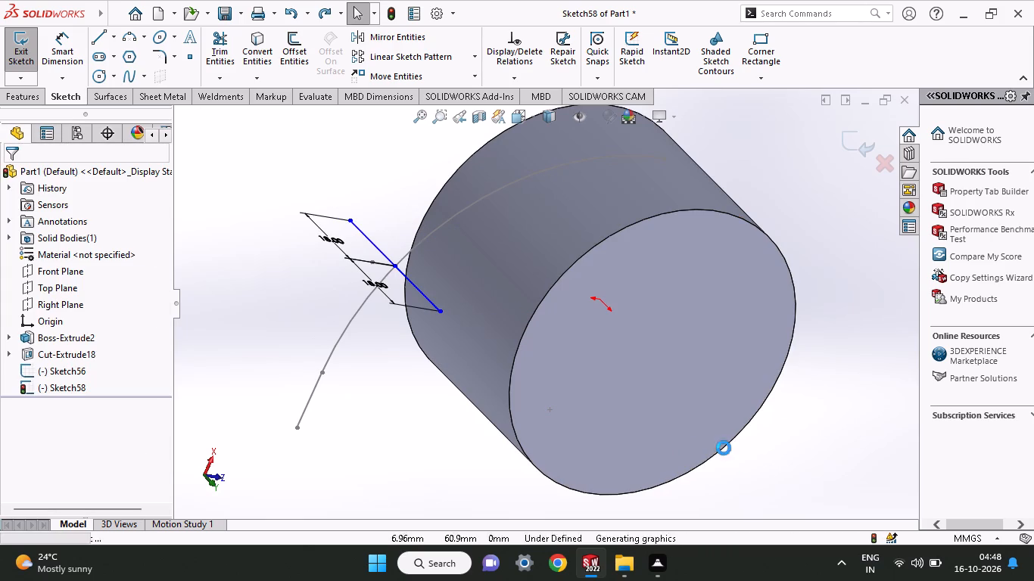
pyautogui.hotkey('ctrl', 'z')
pyautogui.hotkey('ctrl', 'z')
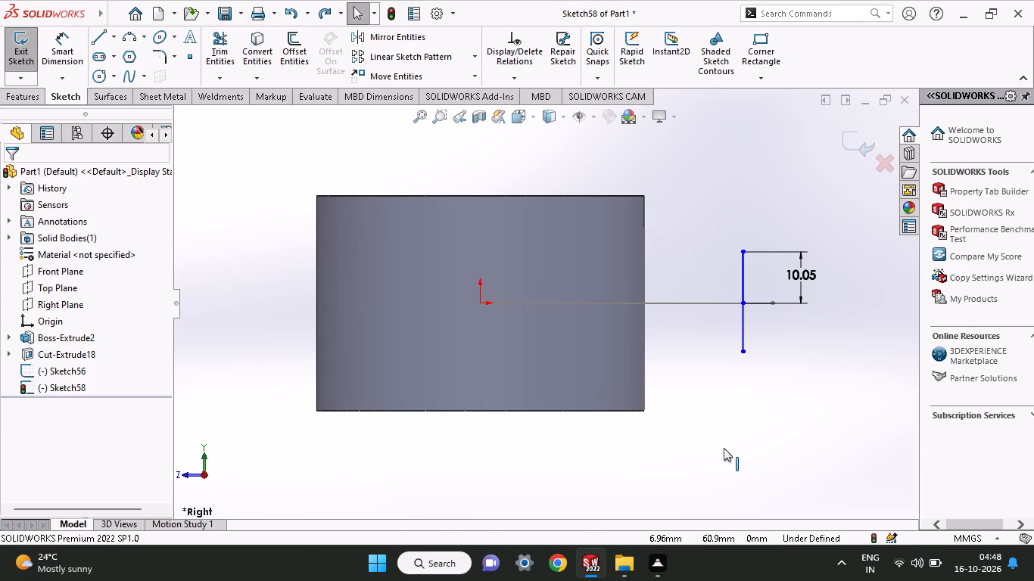
pyautogui.hotkey('ctrl', 'z')
pyautogui.hotkey('ctrl', 'z')
pyautogui.hotkey('ctrl', 'z')
pyautogui.hotkey('ctrl', 'z')
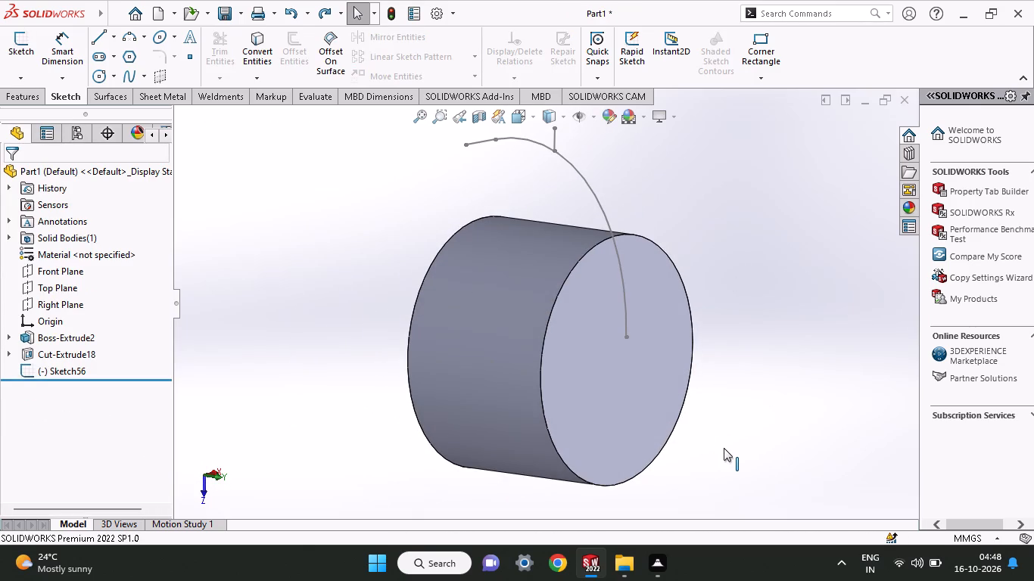
# Undo back into the arc path sketch and power trim the straight end line and the arc portion beyond the short vertical line.
pyautogui.moveTo(719, 299); pyautogui.dragTo(709, 328, button='middle')
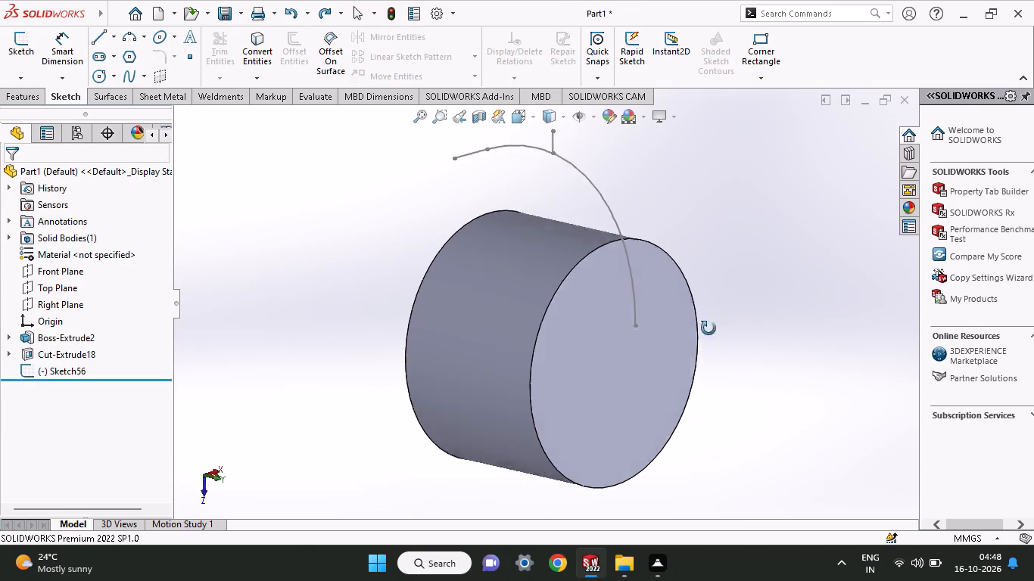
pyautogui.moveTo(709, 328); pyautogui.dragTo(702, 353, button='middle')
pyautogui.hotkey('ctrl', 'z')
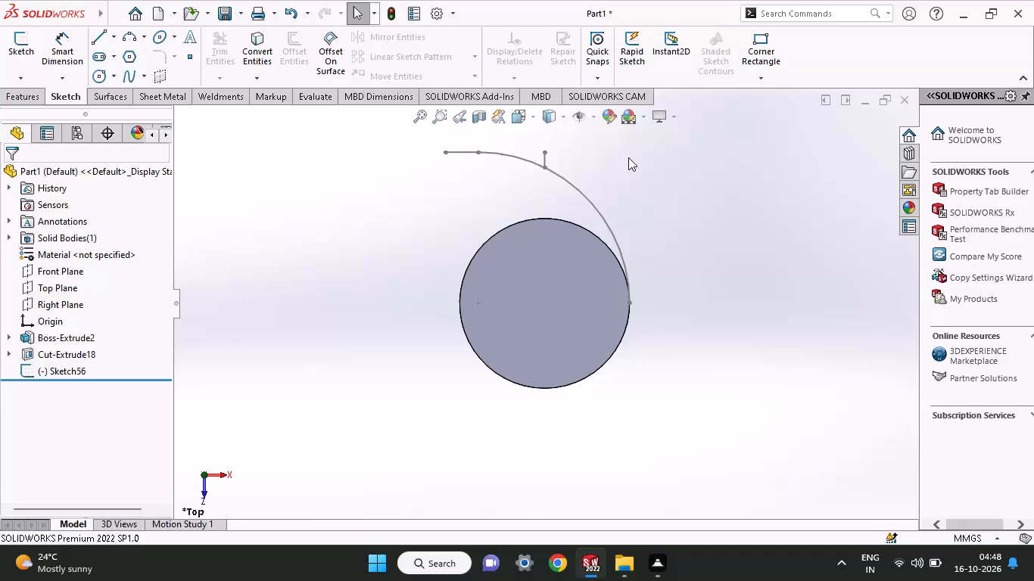
pyautogui.hotkey('ctrl', 'z')
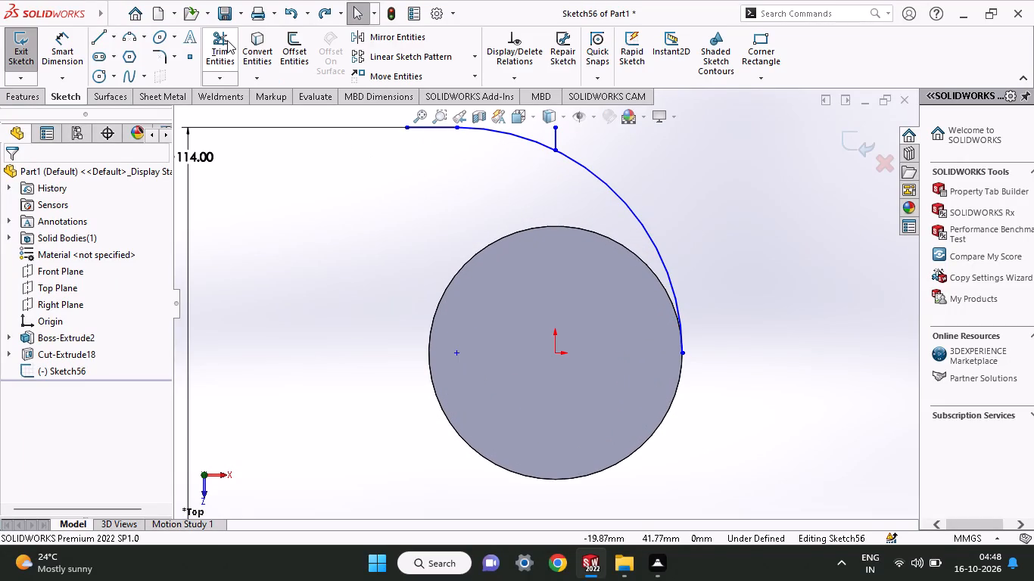
pyautogui.click(220, 44)
pyautogui.moveTo(434, 174); pyautogui.dragTo(441, 120)
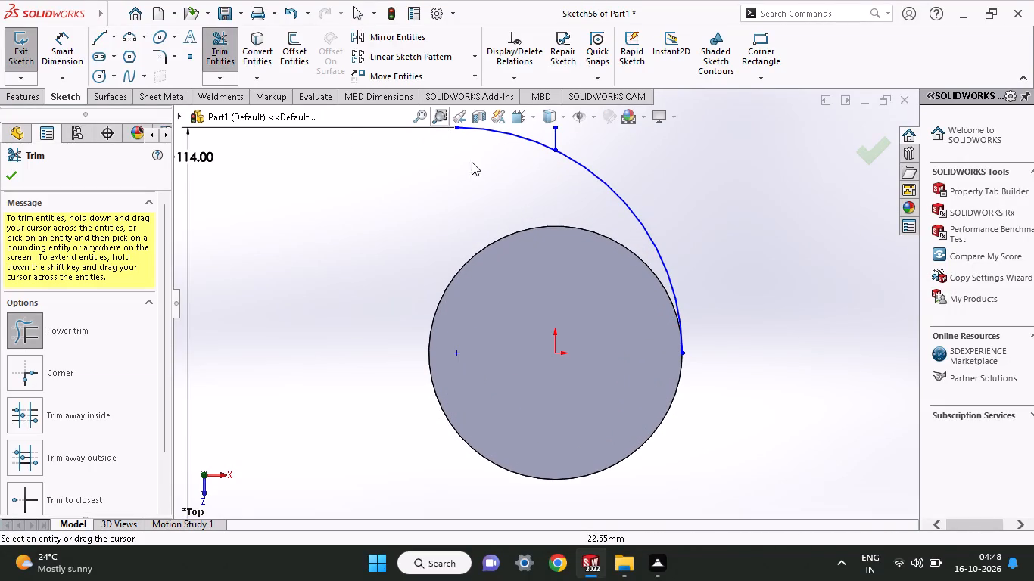
pyautogui.moveTo(494, 155); pyautogui.dragTo(522, 113)
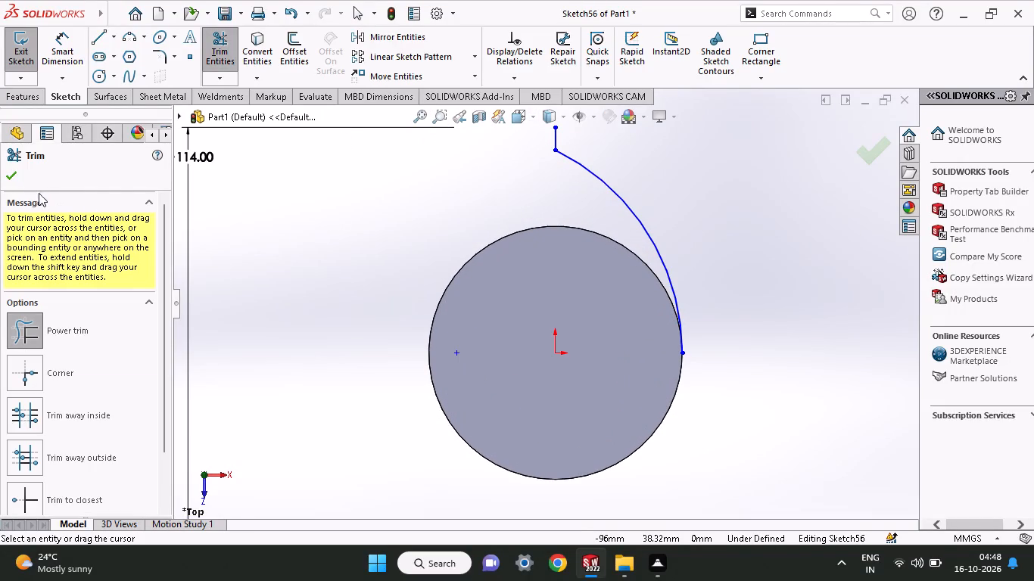
pyautogui.click(9, 181)
# Close the trimmed arc sketch and open a new sketch on the Right Plane.
pyautogui.moveTo(494, 175); pyautogui.dragTo(541, 224, button='middle')
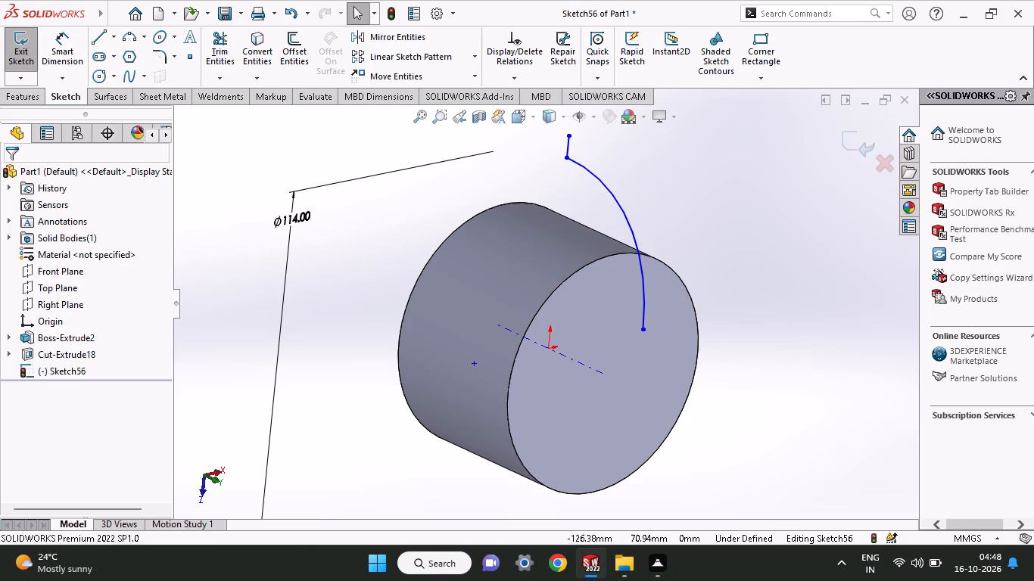
pyautogui.click(36, 92)
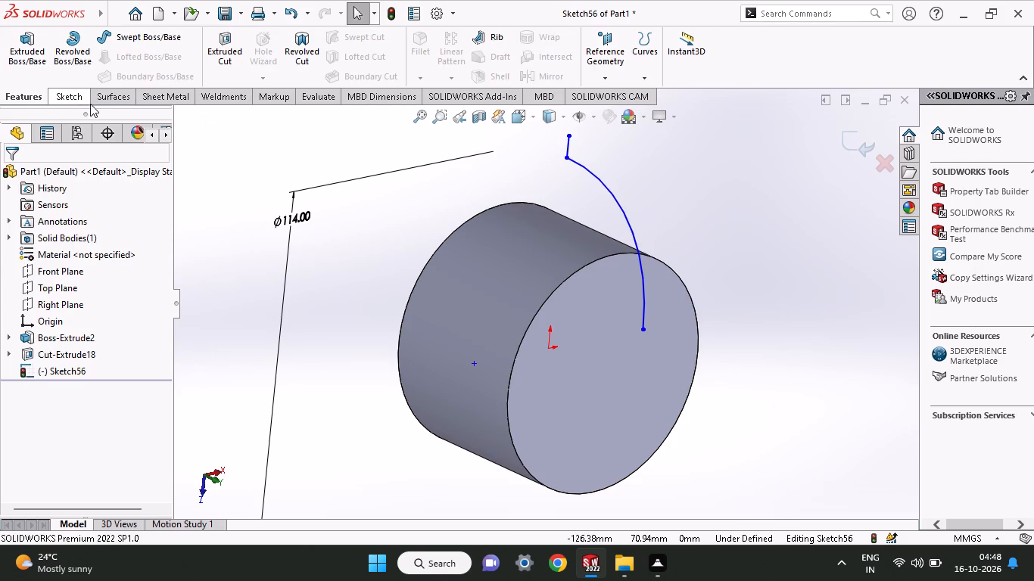
pyautogui.click(35, 303)
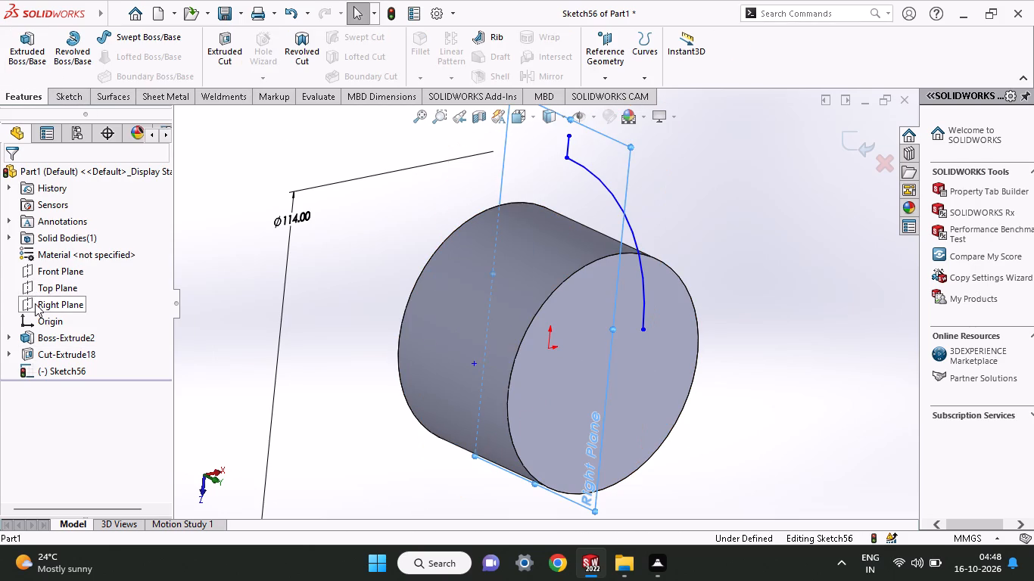
pyautogui.click(186, 187)
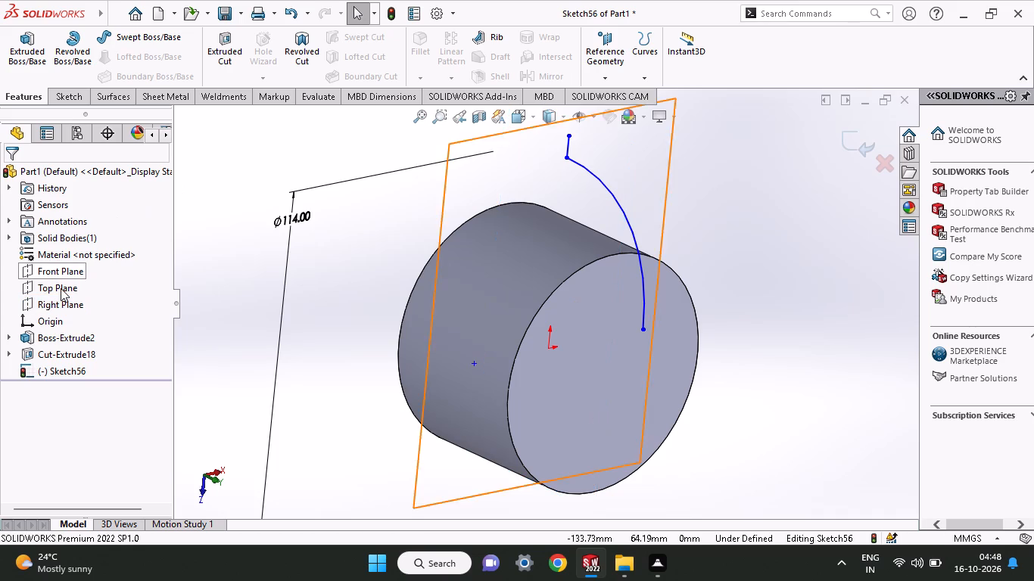
pyautogui.click(55, 300)
pyautogui.click(67, 284)
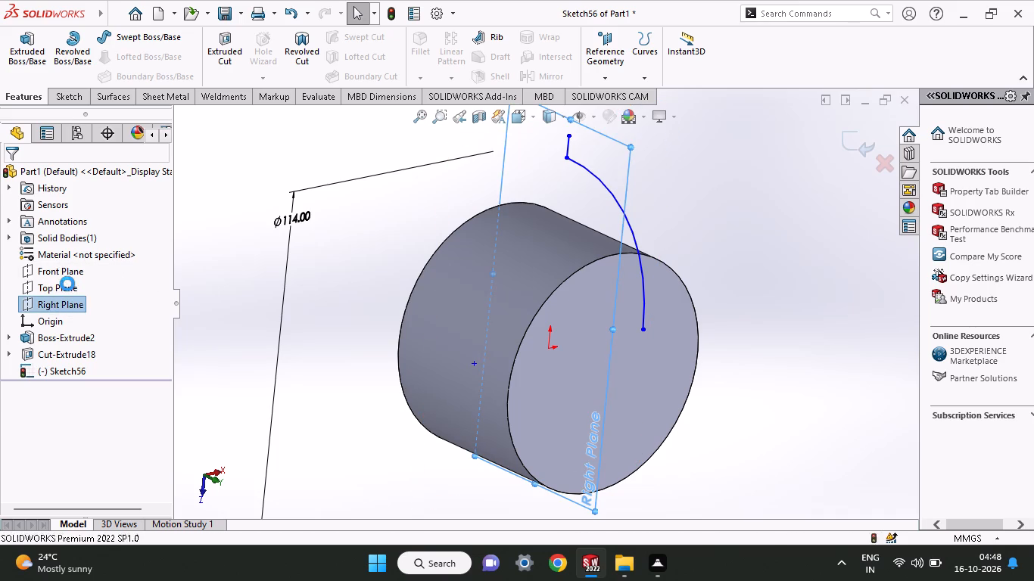
pyautogui.moveTo(244, 215); pyautogui.dragTo(272, 224, button='middle')
pyautogui.click(51, 301)
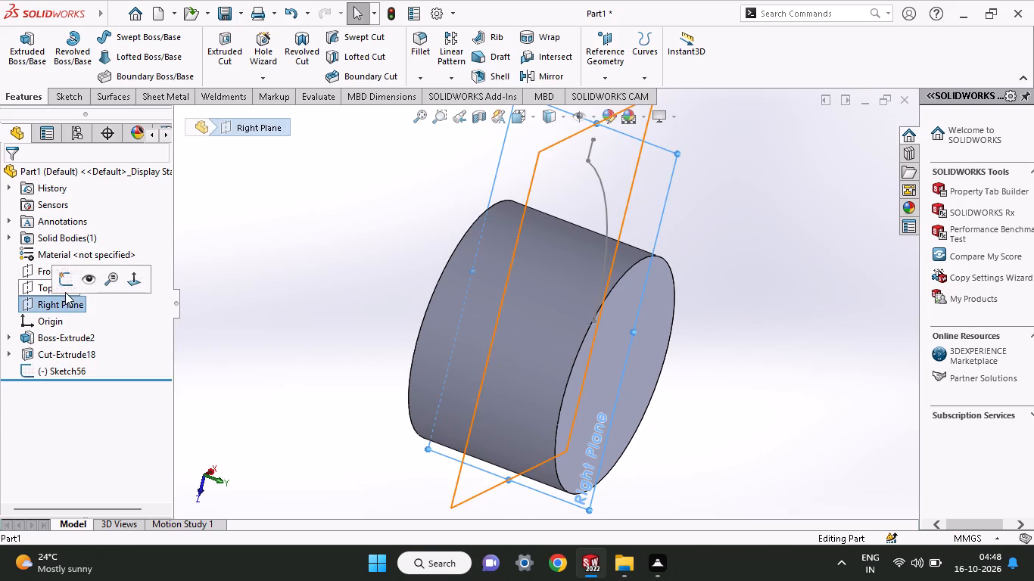
pyautogui.click(66, 288)
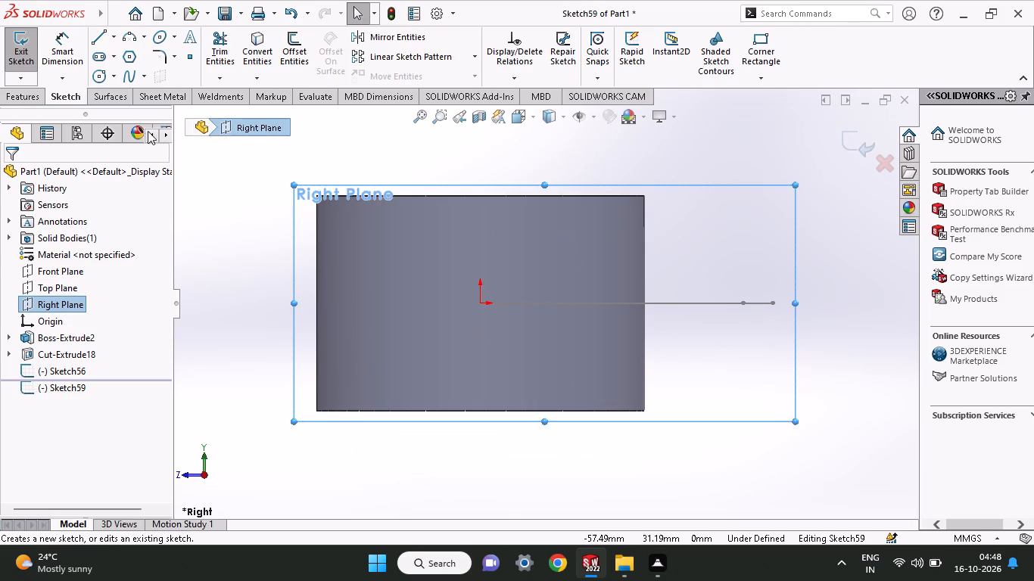
# Draw a vertical line through the arc's trimmed end, reaching about 7 mm above it and about 9 mm below it.
pyautogui.click(101, 34)
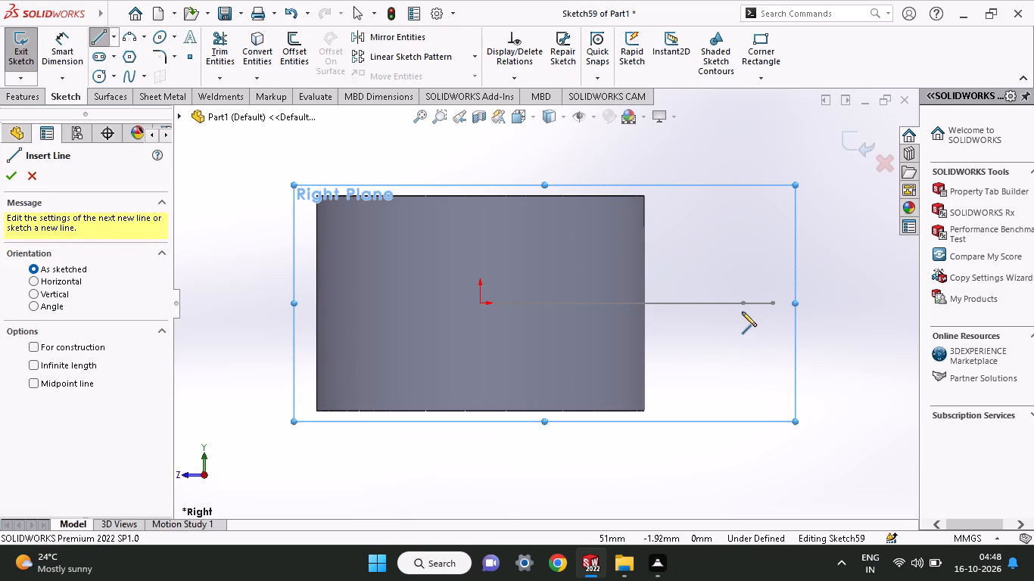
pyautogui.click(742, 301)
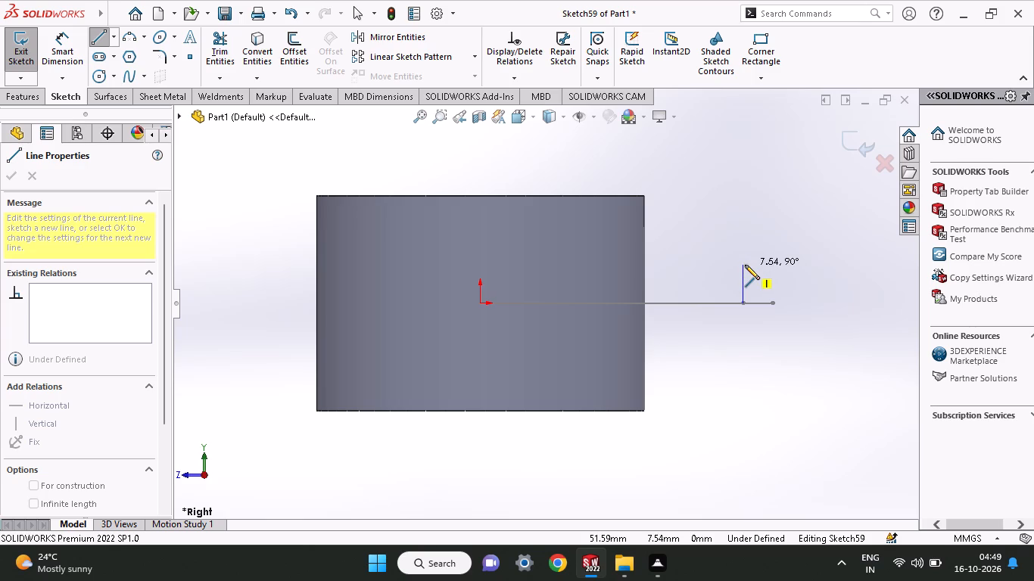
pyautogui.click(743, 268)
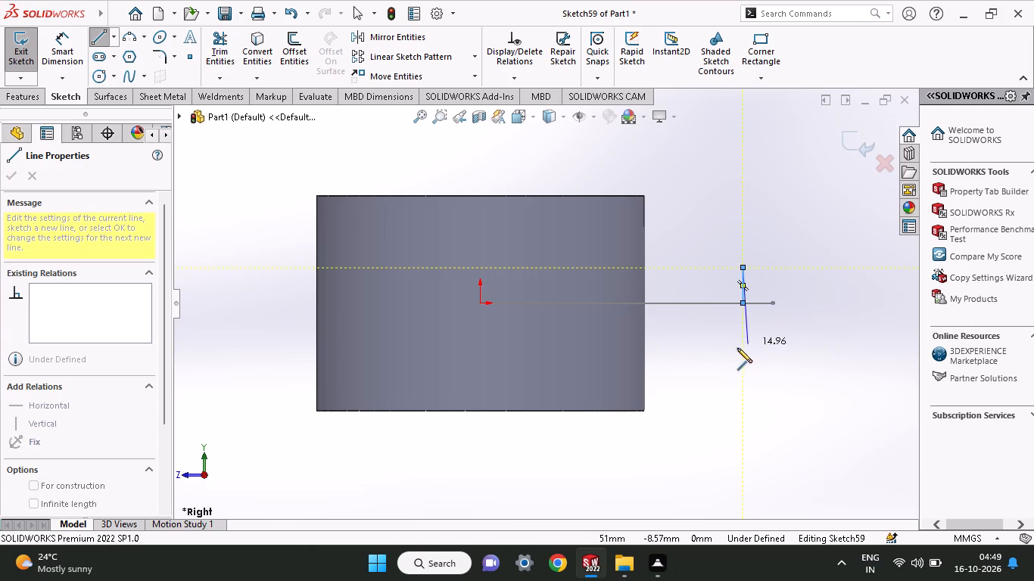
pyautogui.click(744, 351)
pyautogui.rightClick(796, 258)
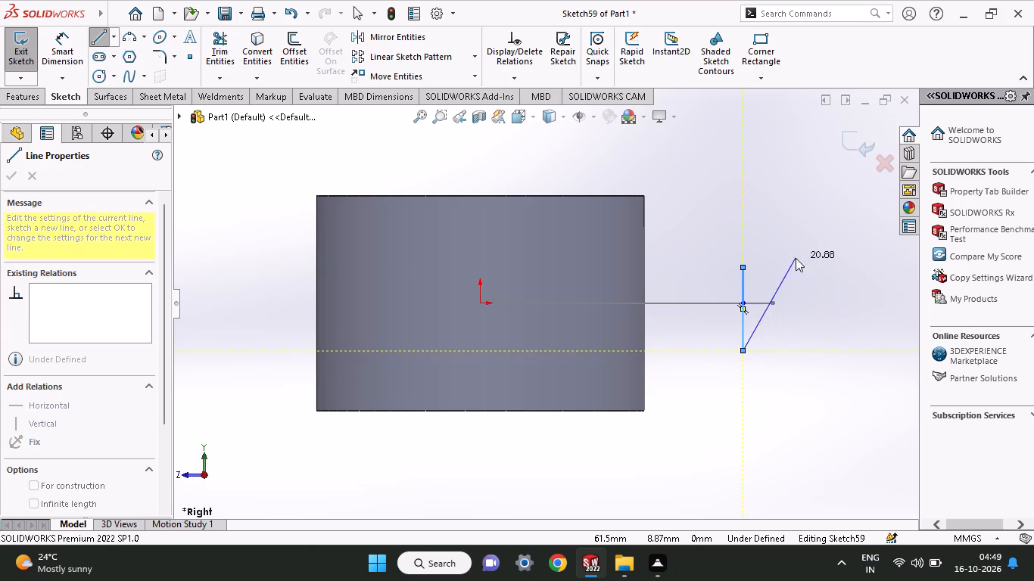
pyautogui.click(818, 270)
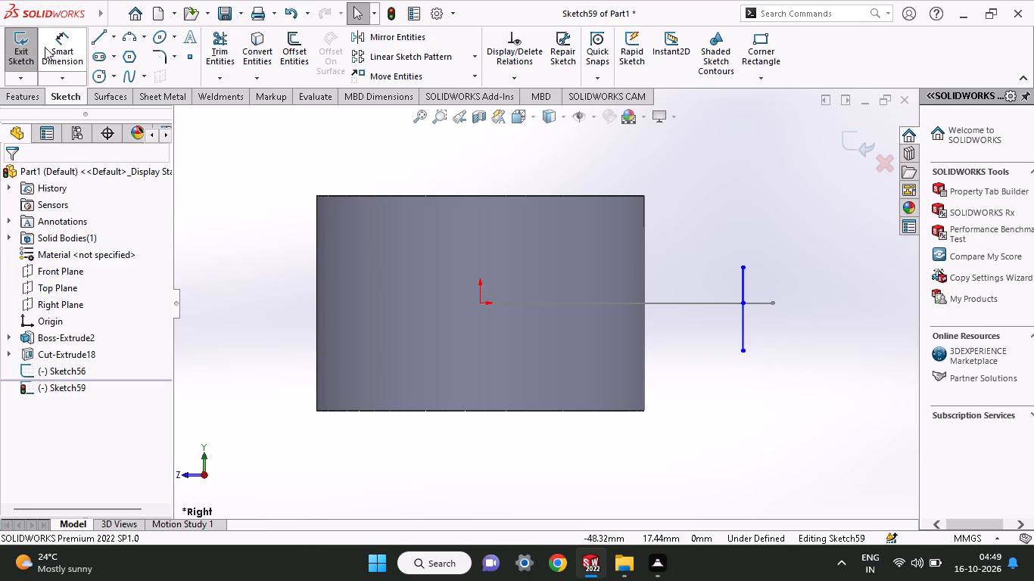
# Dimension the vertical line's upper end 19 mm from the arc's end point.
pyautogui.click(45, 47)
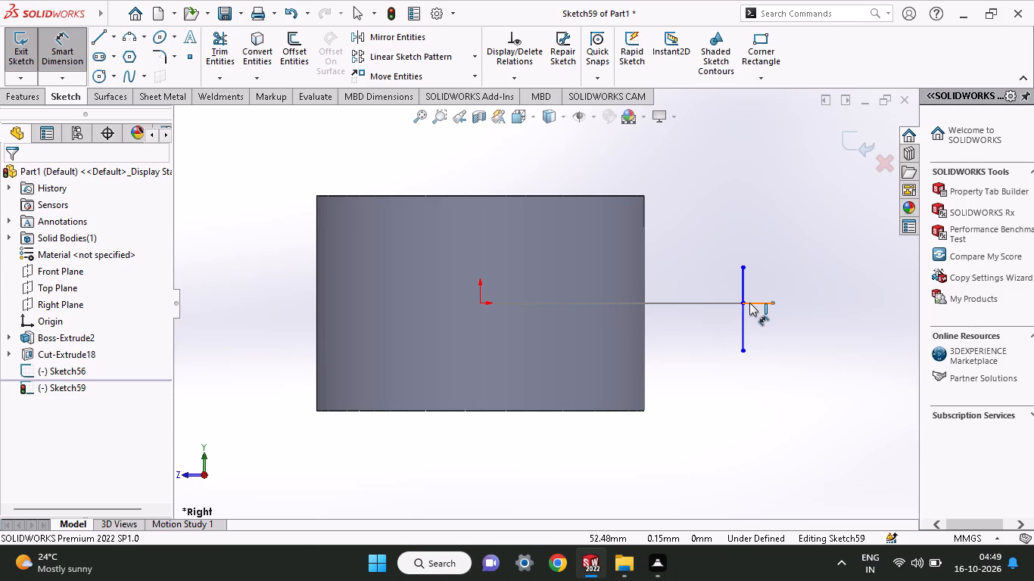
pyautogui.click(742, 303)
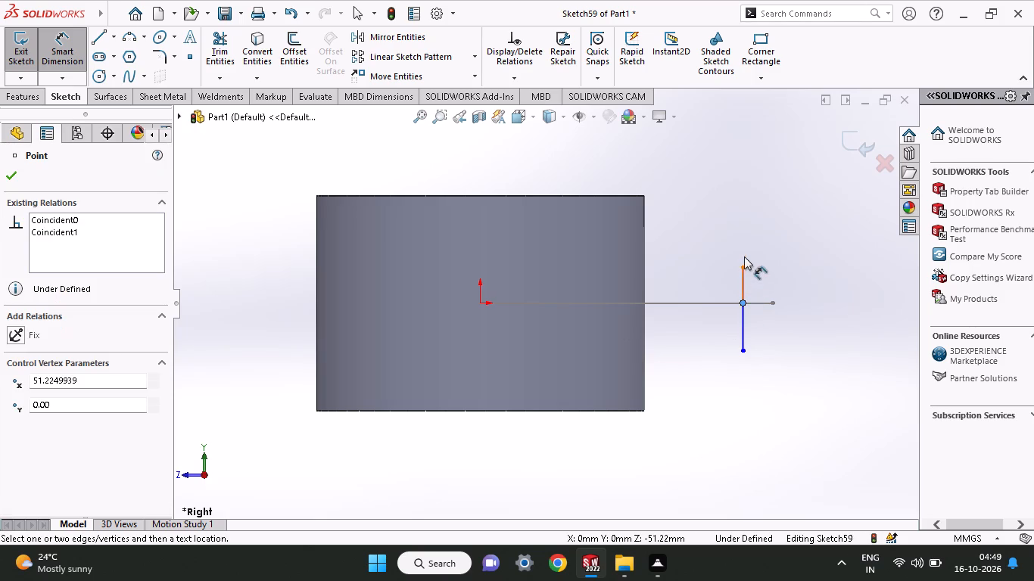
pyautogui.click(745, 268)
pyautogui.click(790, 289)
pyautogui.write('19')
pyautogui.press('Return')
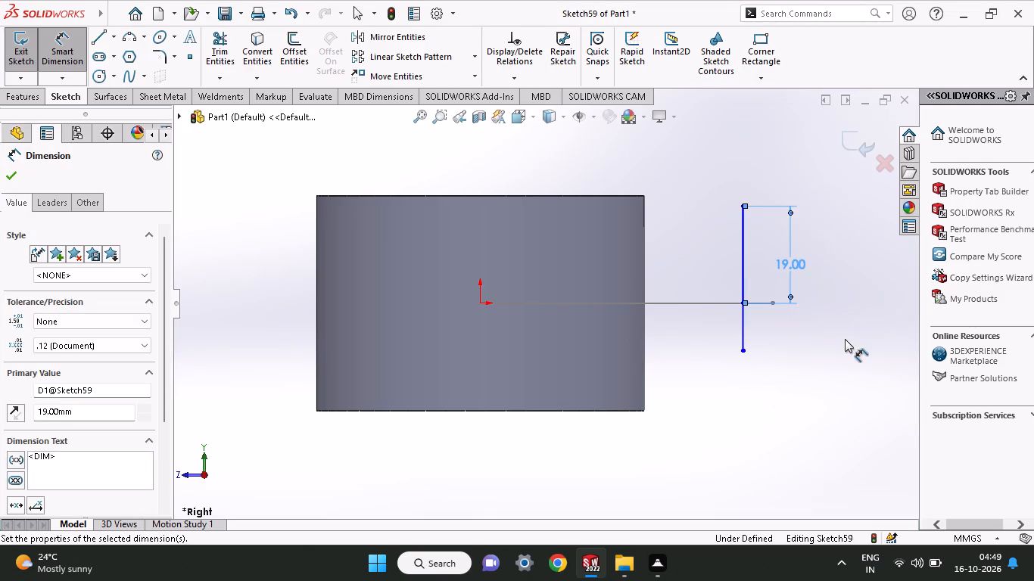
# Dimension the vertical line's lower end 19 mm from the arc's end point.
pyautogui.click(746, 352)
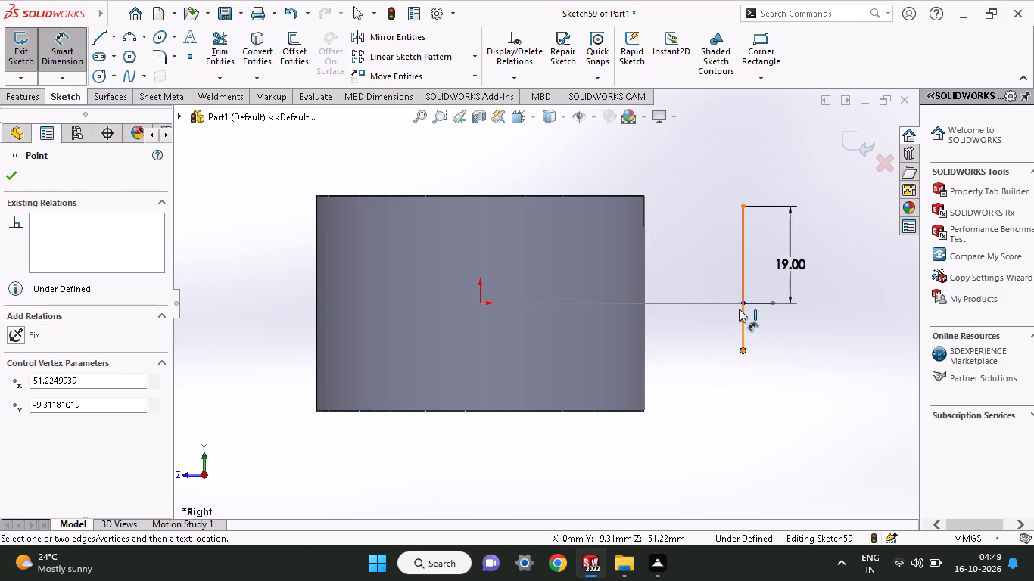
pyautogui.click(742, 303)
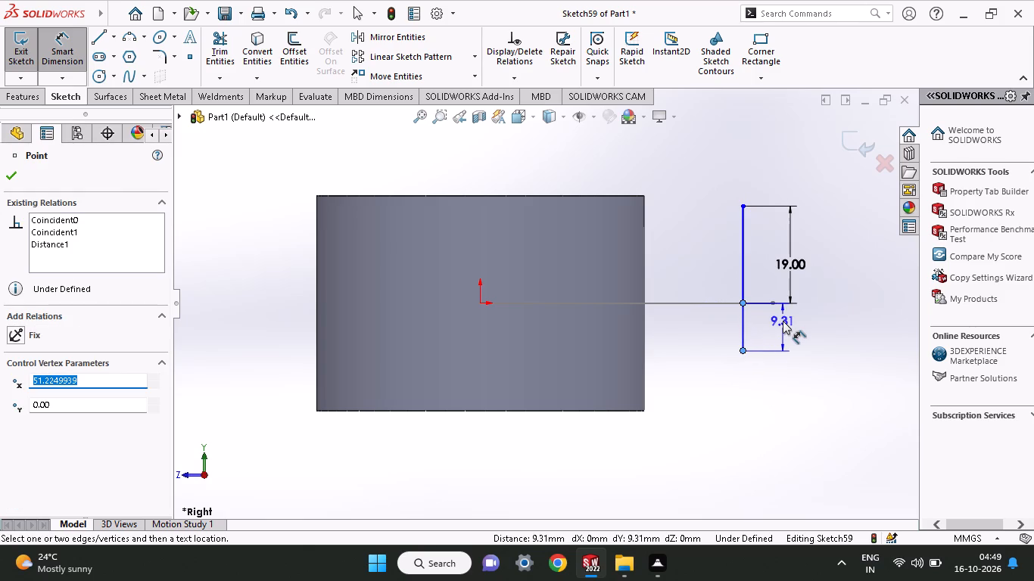
pyautogui.click(790, 322)
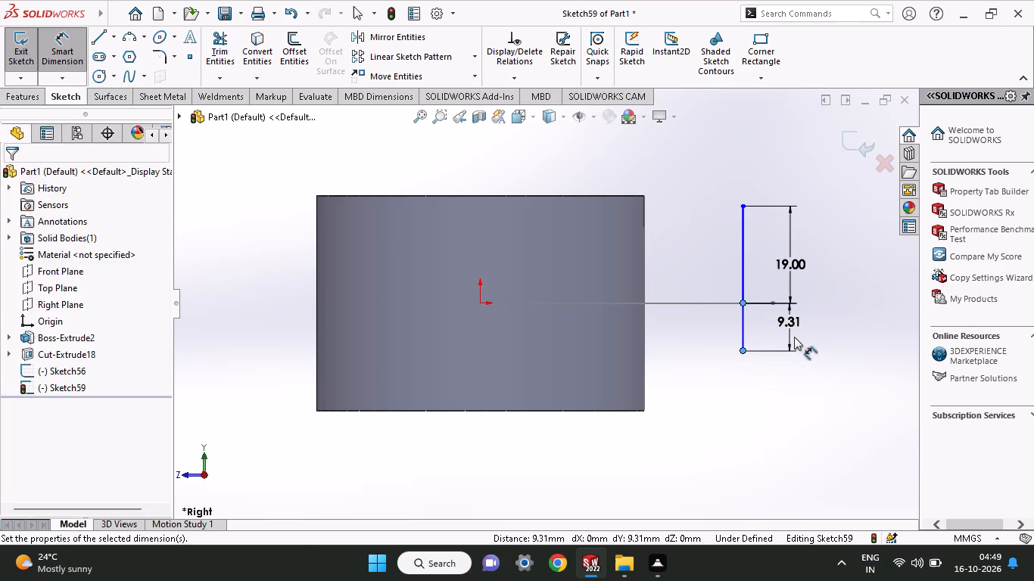
pyautogui.write('19')
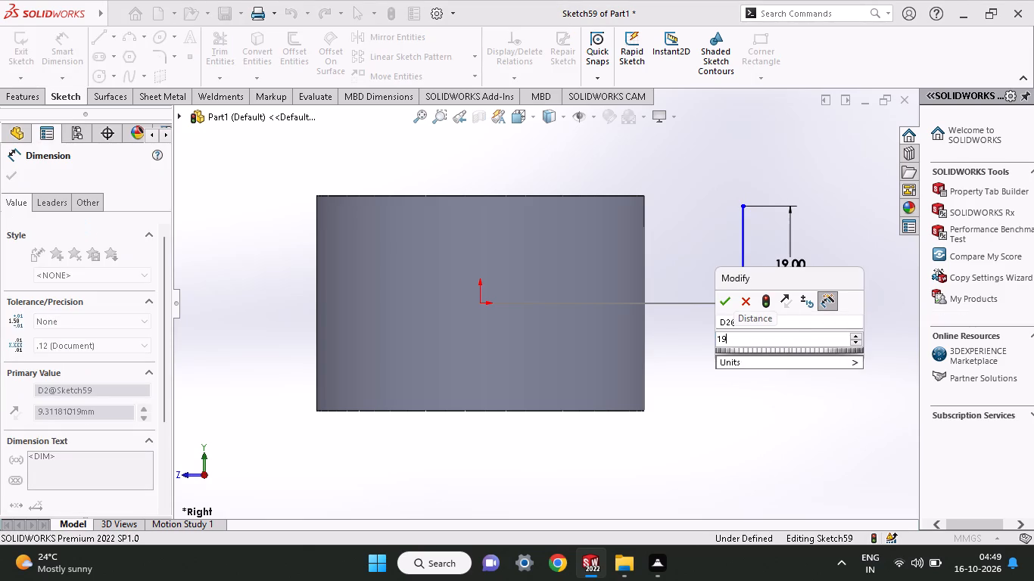
pyautogui.press('Return')
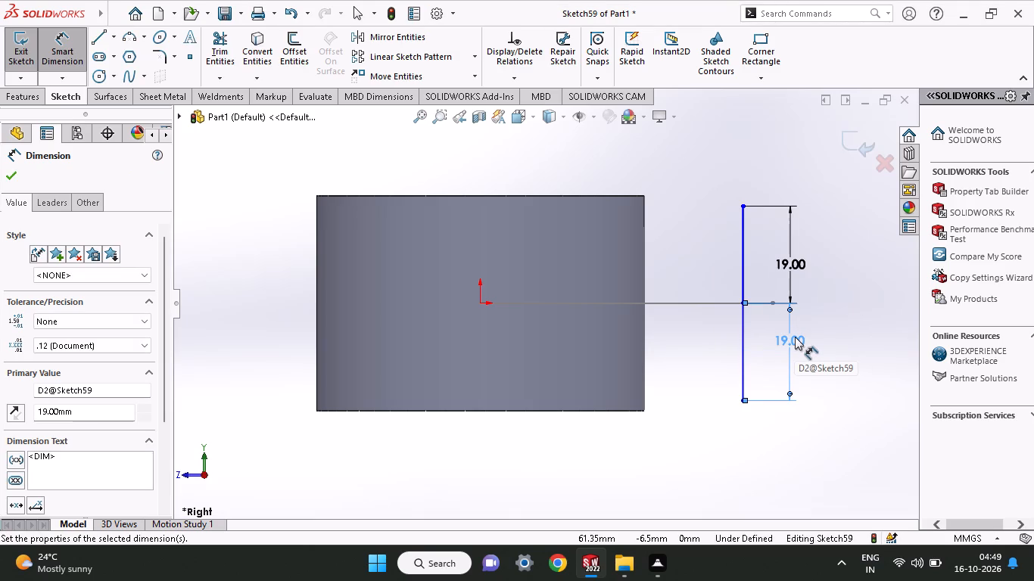
# Draw three lines from the vertical line's ends toward the cylinder, closing a rectangle about 24 mm wide that overlaps its side.
pyautogui.click(96, 38)
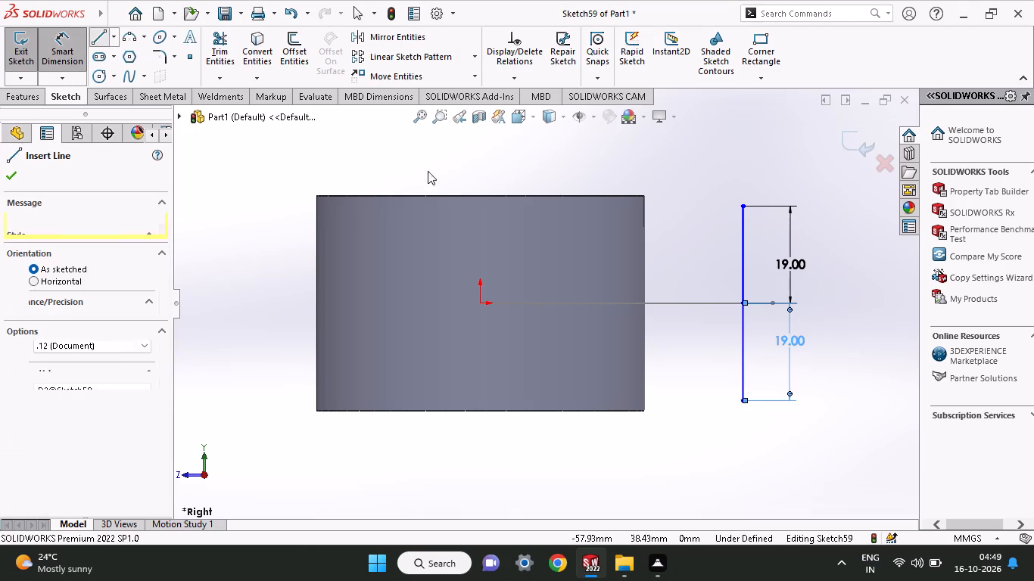
pyautogui.click(745, 208)
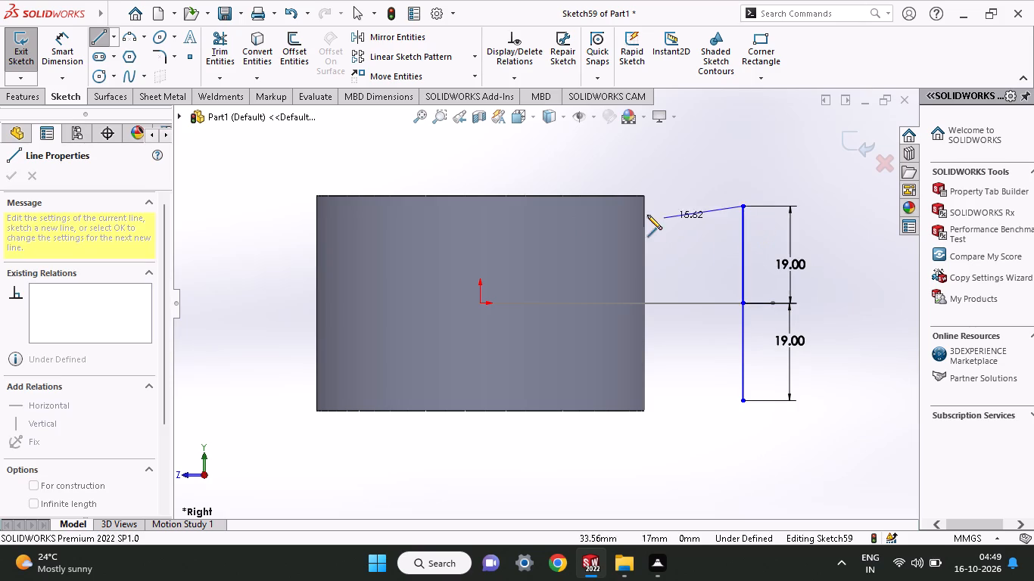
pyautogui.click(621, 210)
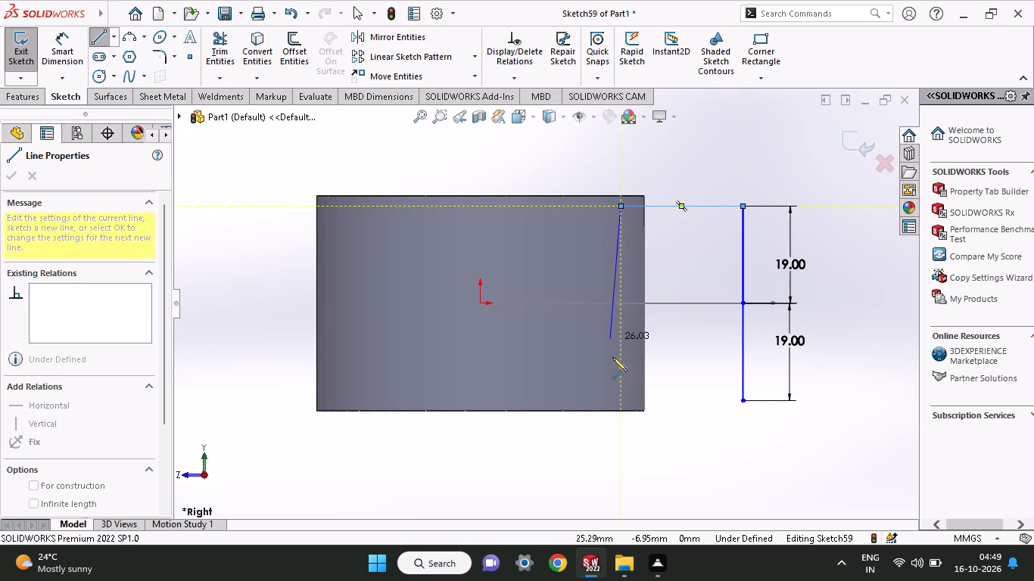
pyautogui.click(624, 398)
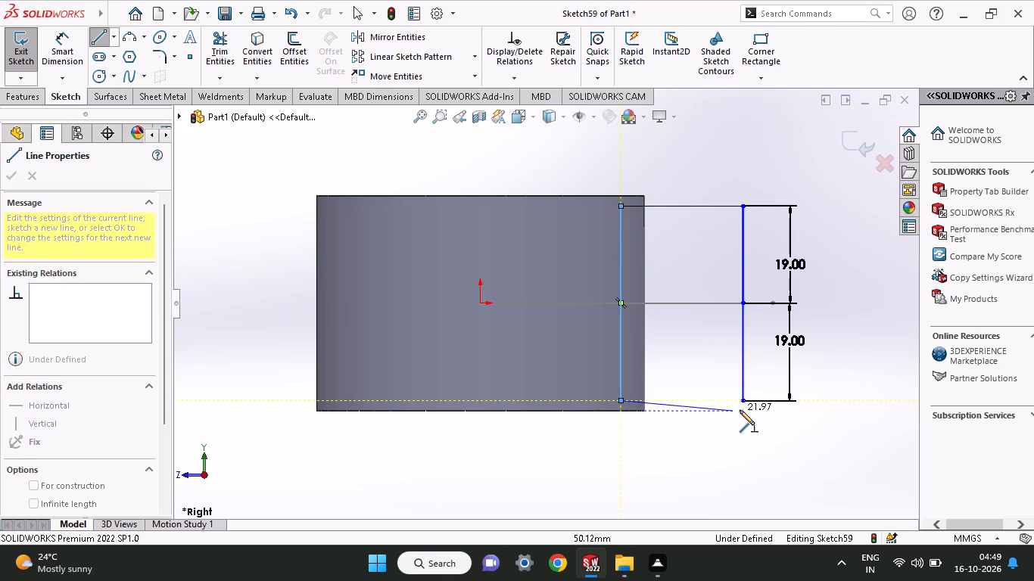
pyautogui.click(743, 400)
pyautogui.rightClick(736, 420)
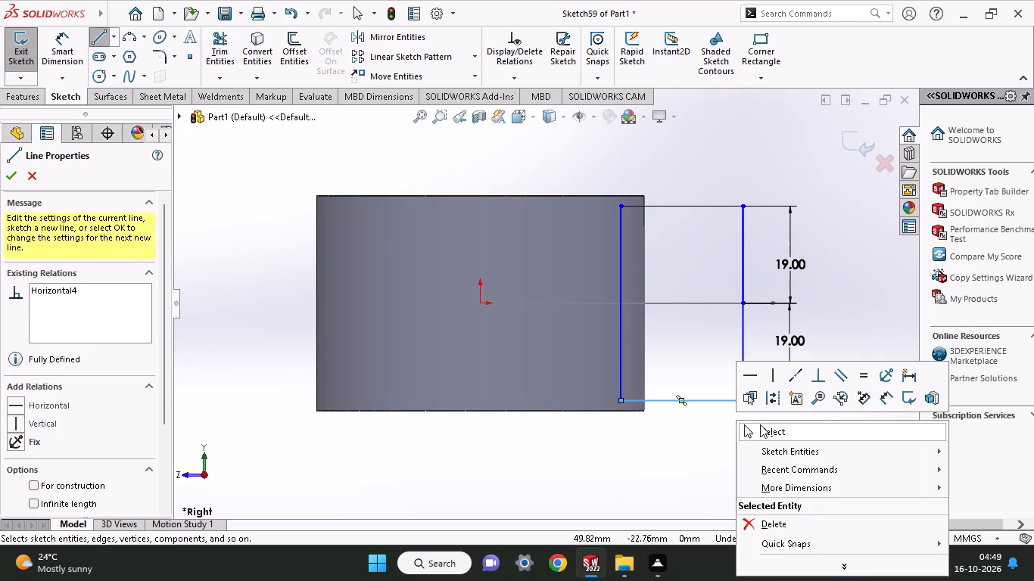
pyautogui.click(760, 424)
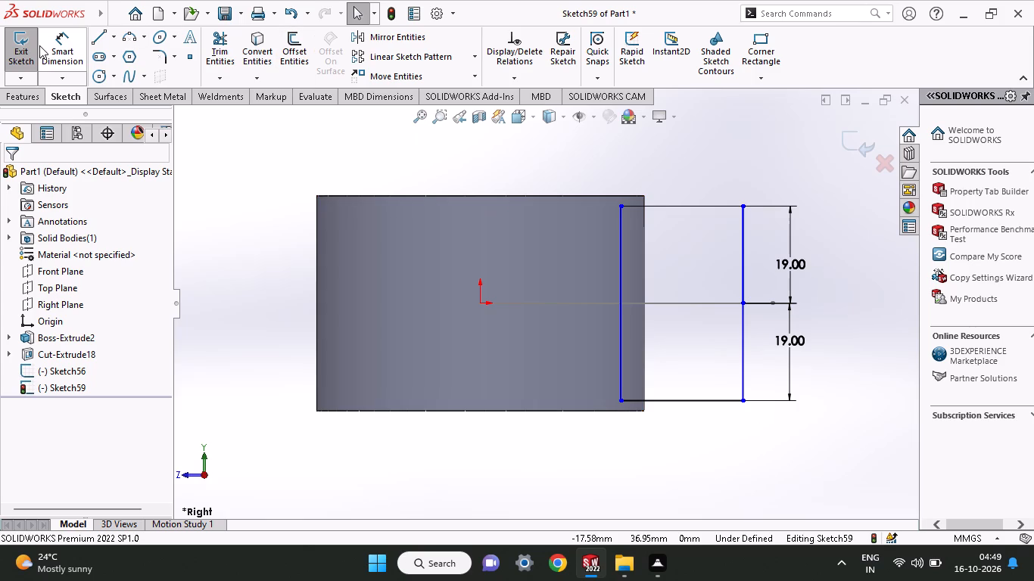
# Dimension the rectangle's upper horizontal line to 22.56 mm.
pyautogui.click(50, 42)
pyautogui.click(654, 203)
pyautogui.click(661, 155)
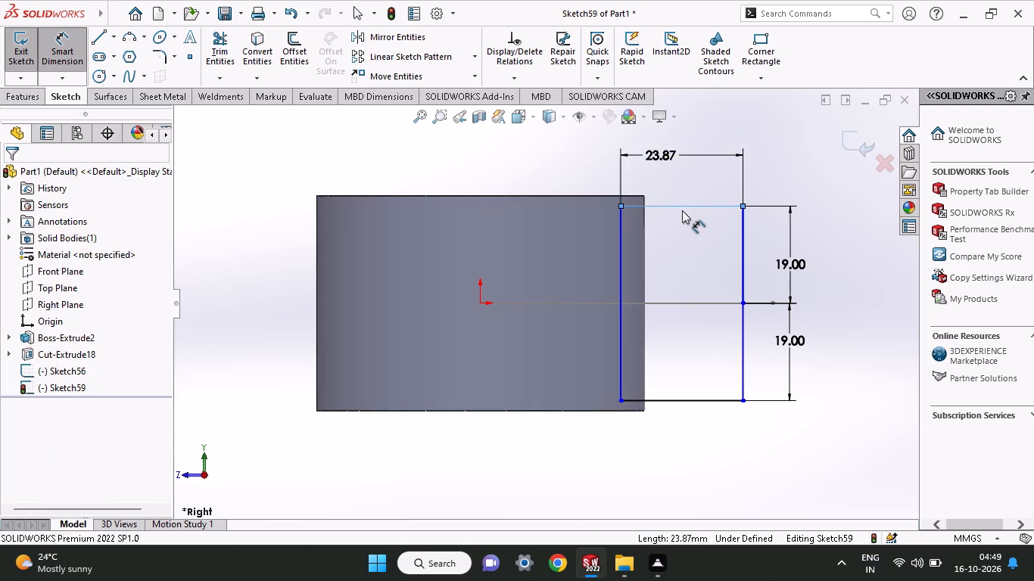
pyautogui.write('22')
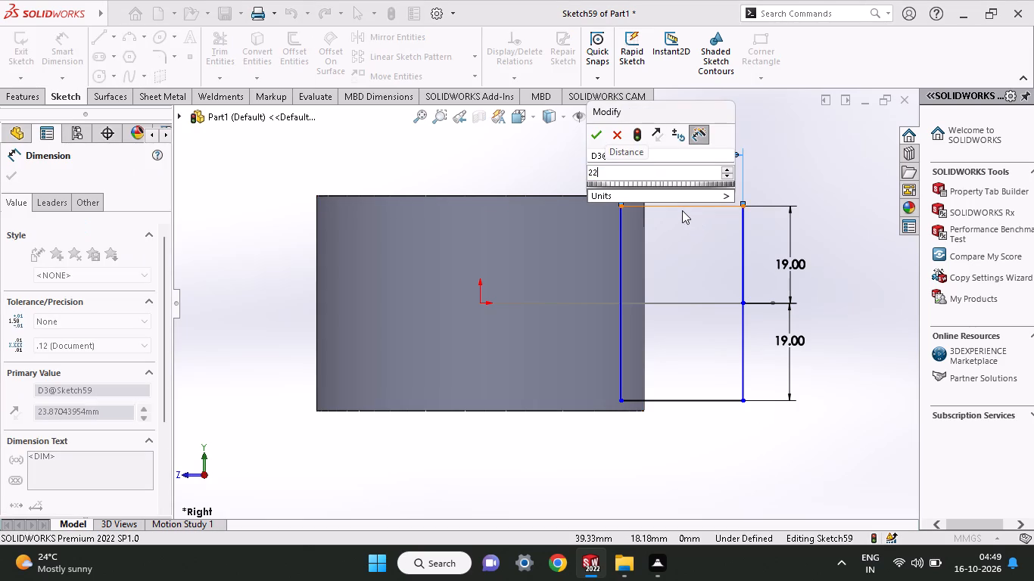
pyautogui.press('.')
pyautogui.write('56')
pyautogui.press('Return')
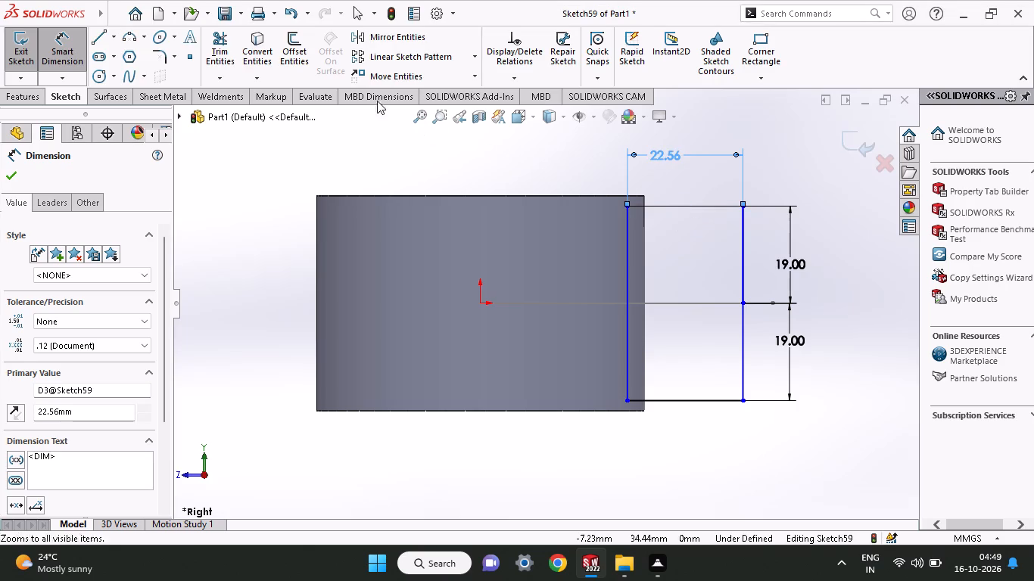
# Round all four corners of the rectangular profile with 7 mm sketch fillets.
pyautogui.click(170, 60)
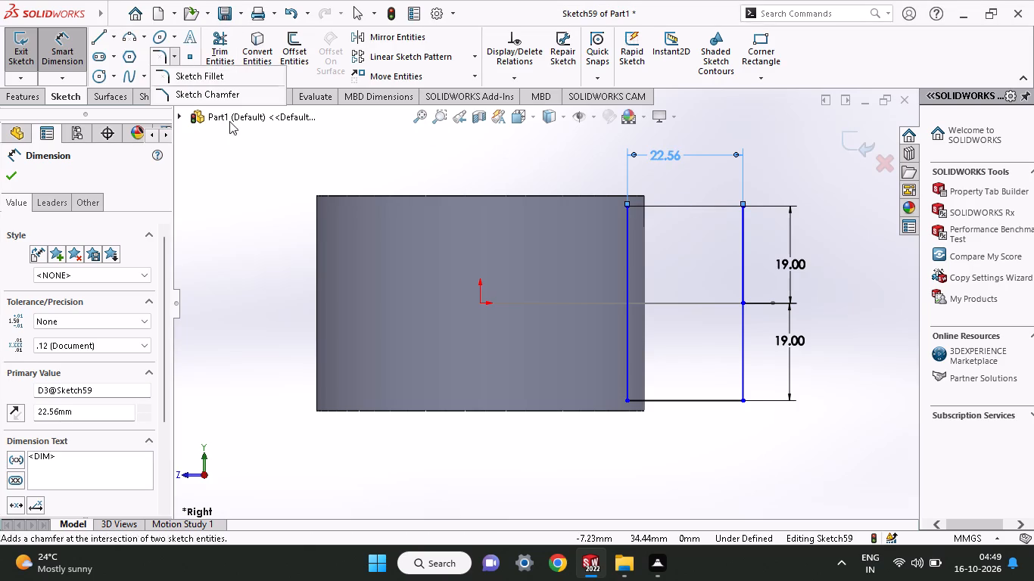
pyautogui.click(157, 46)
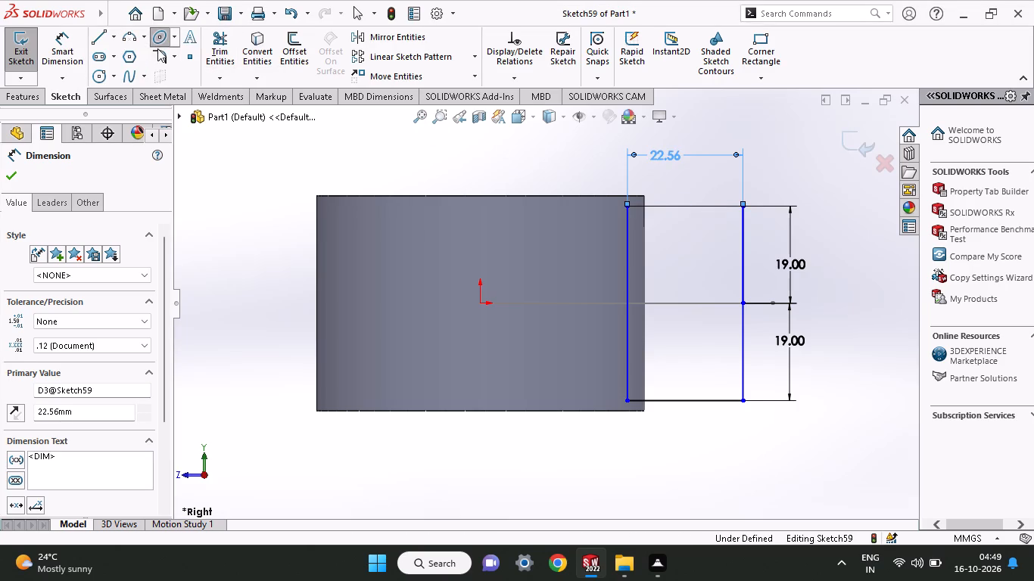
pyautogui.click(158, 54)
pyautogui.click(625, 240)
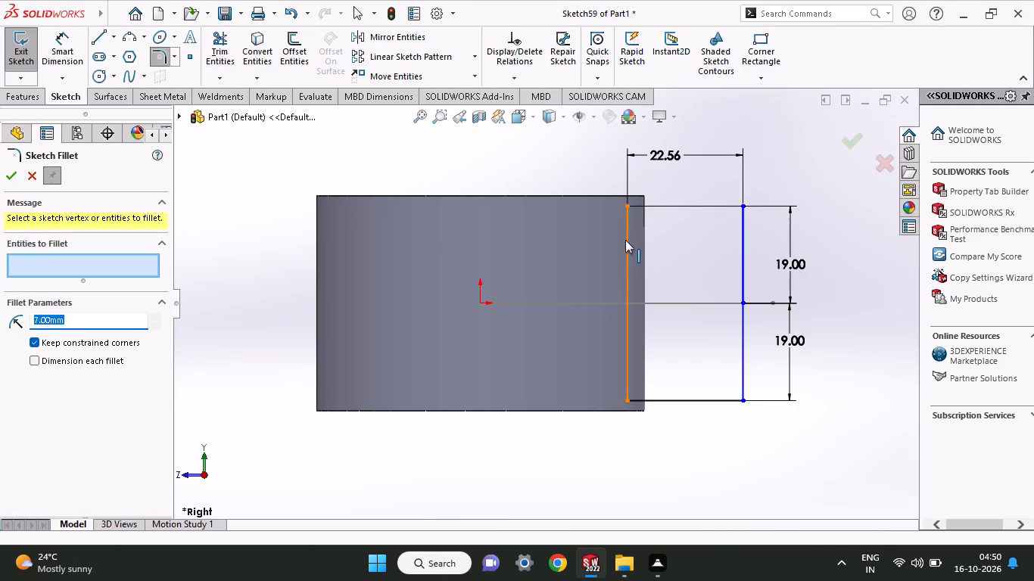
pyautogui.click(653, 210)
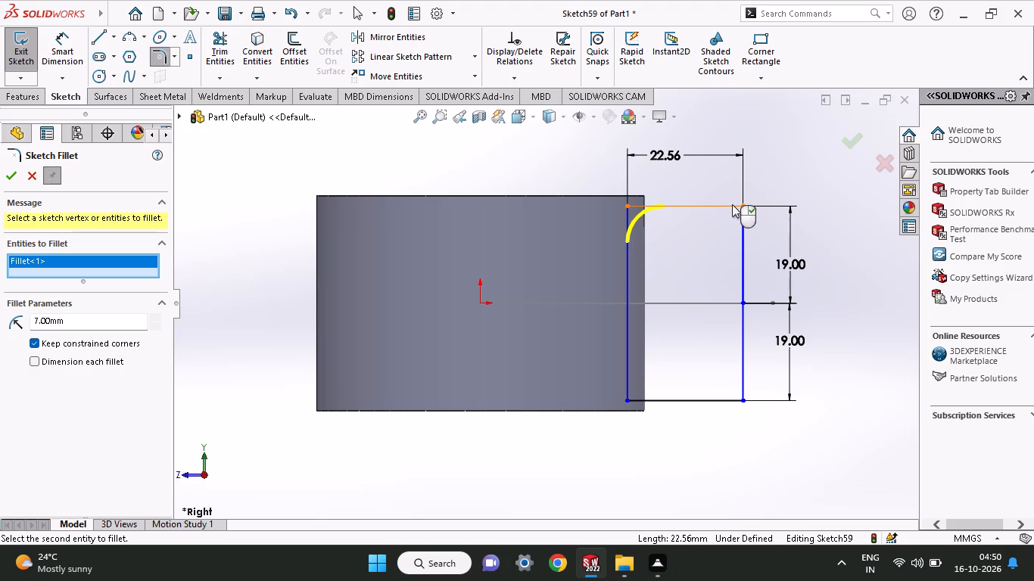
pyautogui.click(741, 208)
pyautogui.click(743, 229)
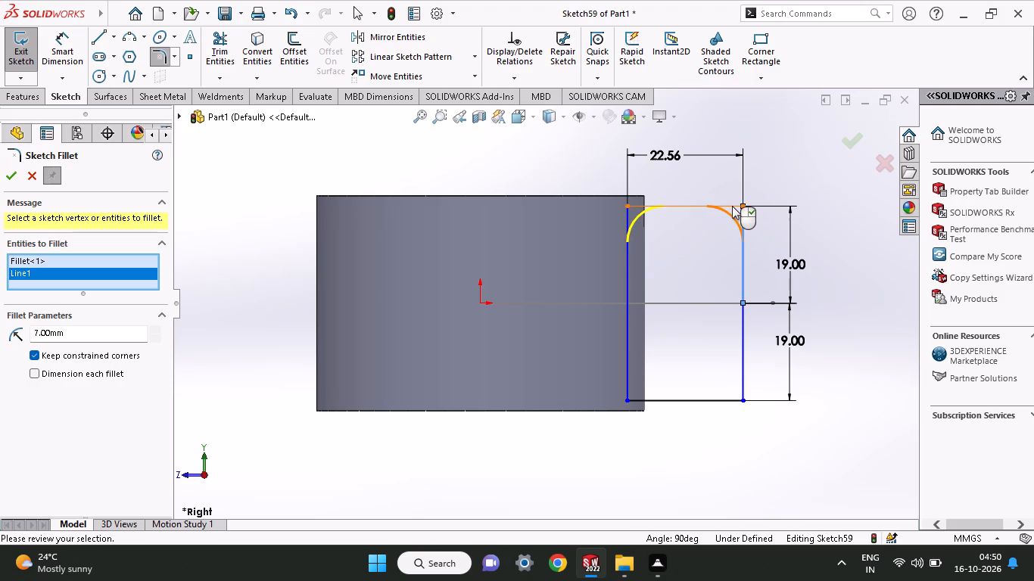
pyautogui.click(732, 206)
pyautogui.click(640, 400)
pyautogui.click(630, 377)
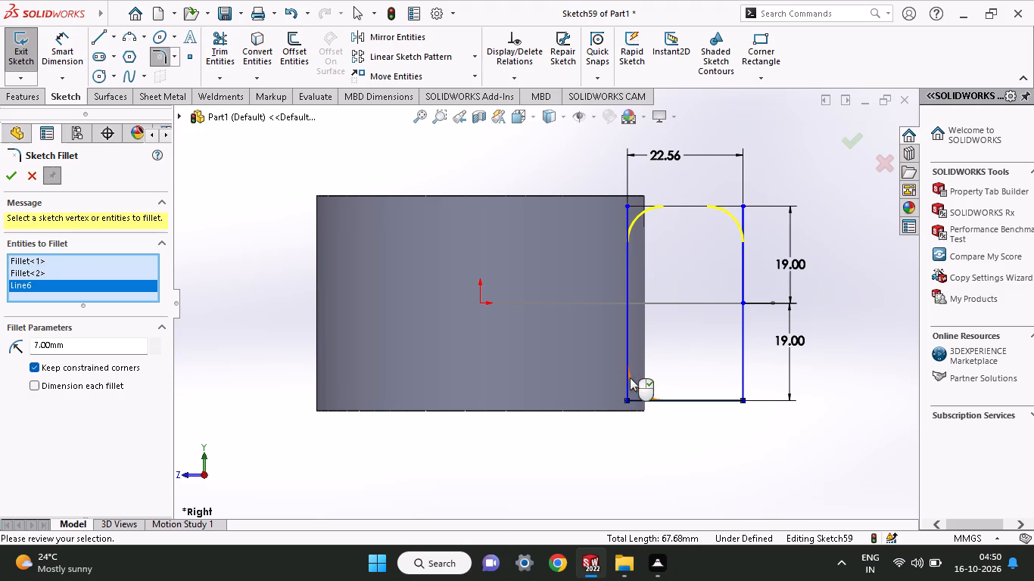
pyautogui.click(718, 400)
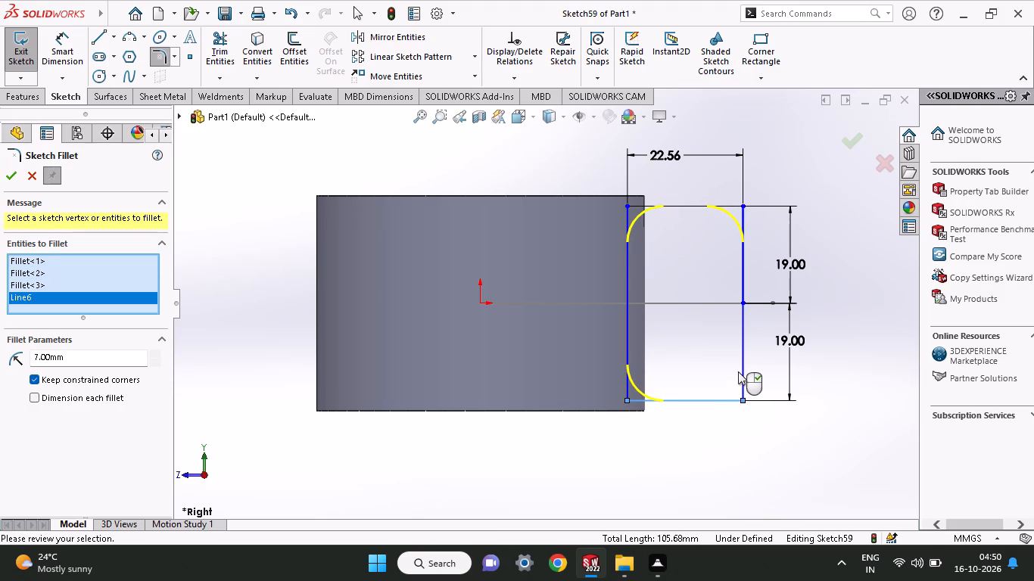
pyautogui.click(739, 361)
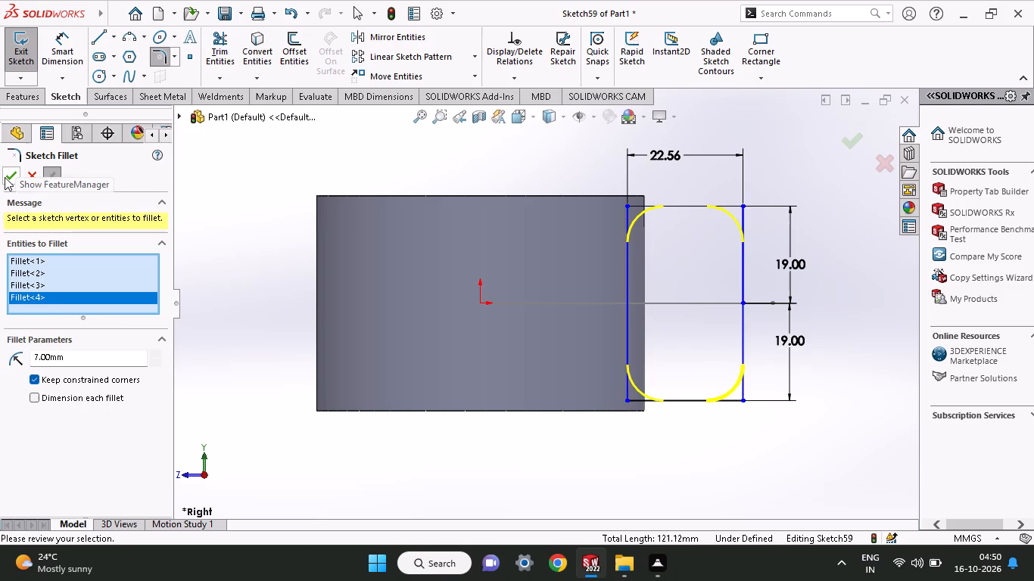
pyautogui.click(5, 177)
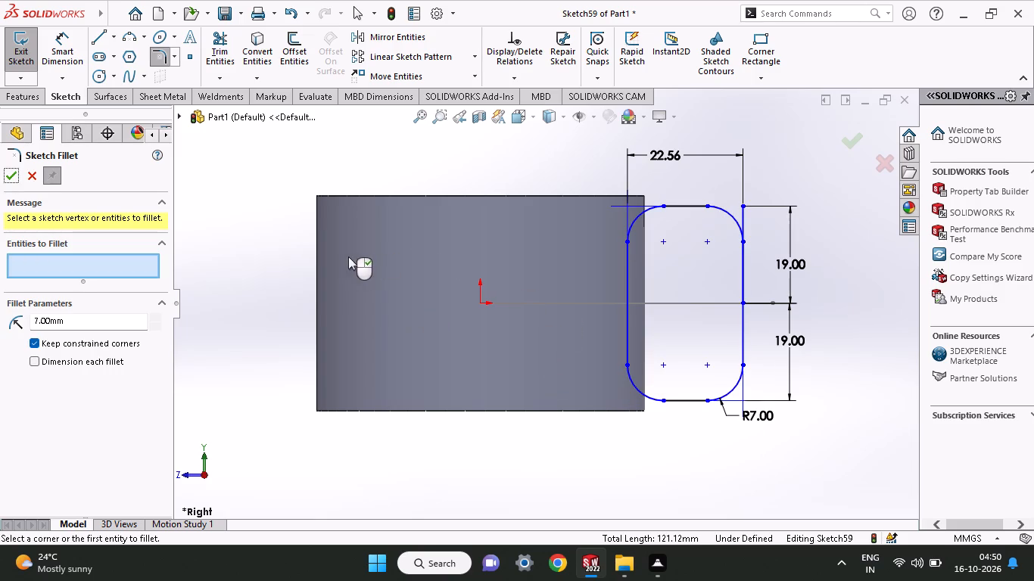
# Power trim the leftover line stubs at the rounded profile's upper outer corner, away from the cylinder.
pyautogui.click(212, 38)
pyautogui.moveTo(728, 194); pyautogui.dragTo(752, 221)
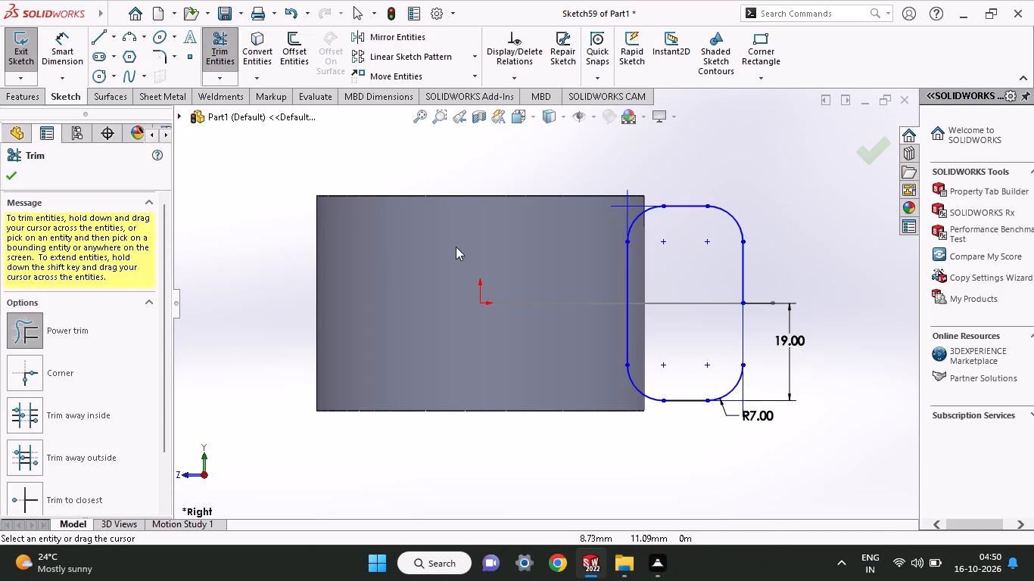
pyautogui.click(6, 174)
# Sweep the rounded closed profile along the trimmed arc path sketch as a boss around the cylinder's side.
pyautogui.moveTo(507, 444); pyautogui.dragTo(423, 360, button='middle')
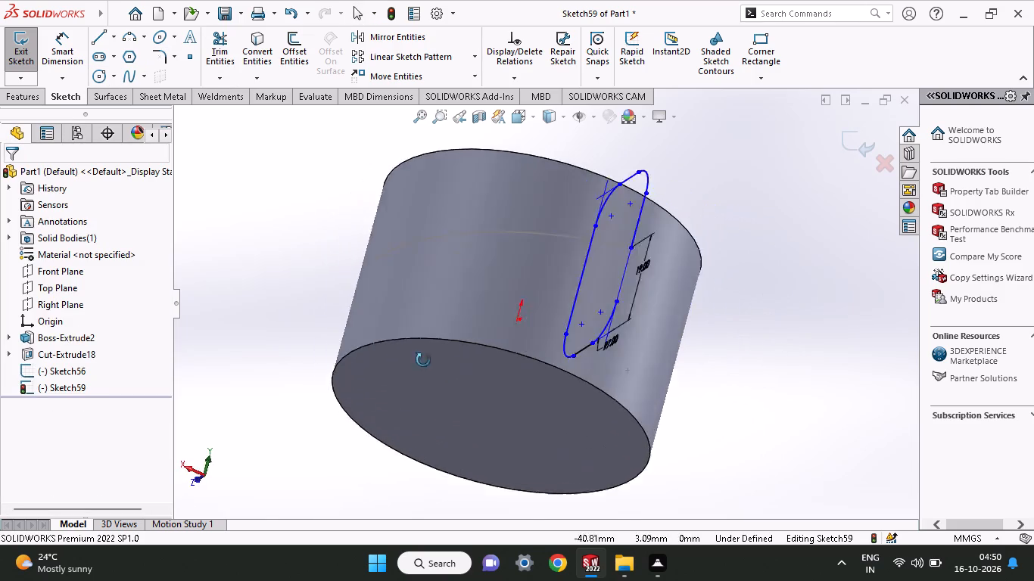
pyautogui.moveTo(423, 360); pyautogui.dragTo(409, 294, button='middle')
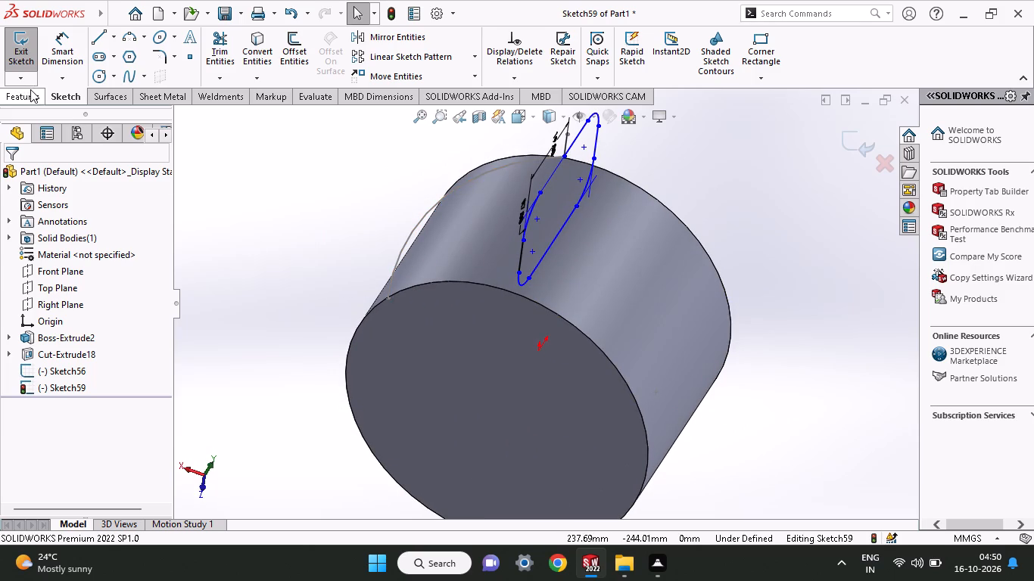
pyautogui.click(27, 91)
pyautogui.click(105, 33)
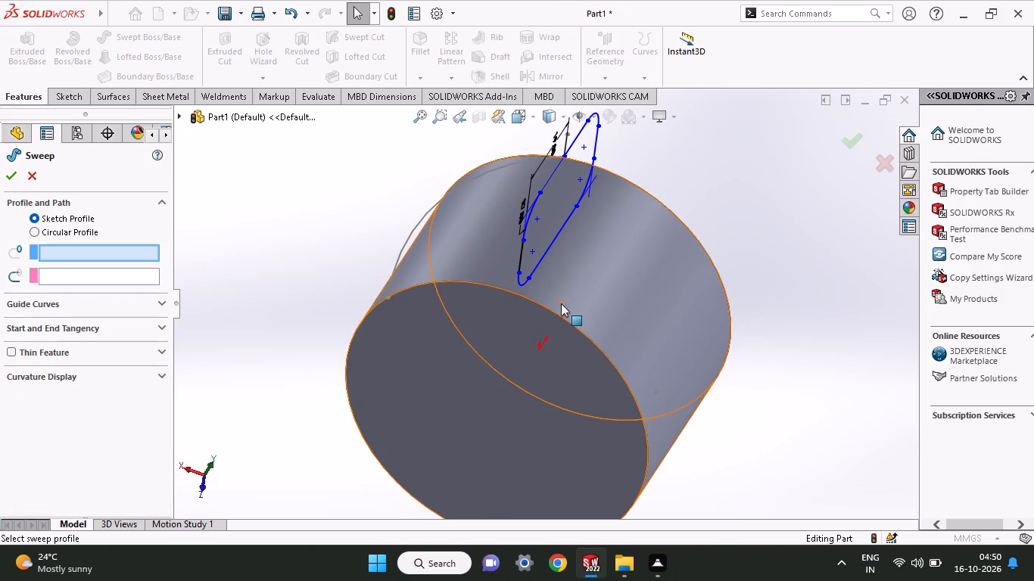
pyautogui.click(556, 166)
pyautogui.click(593, 135)
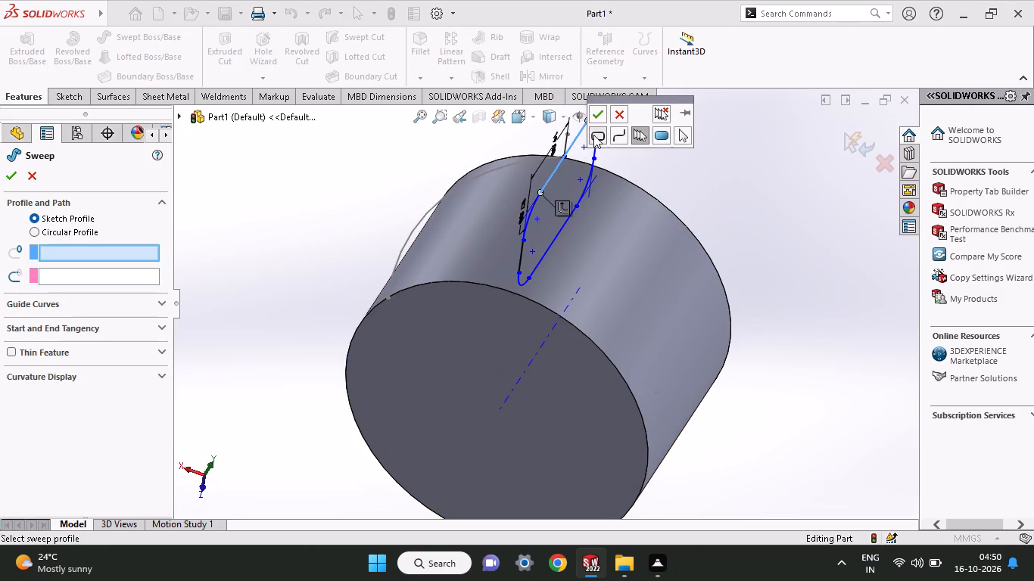
pyautogui.click(600, 110)
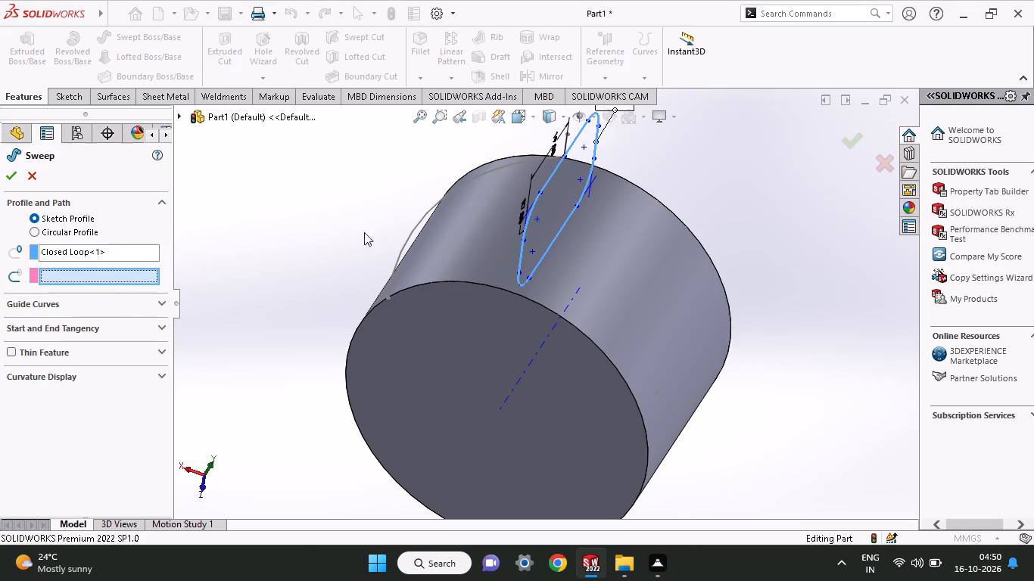
pyautogui.click(509, 166)
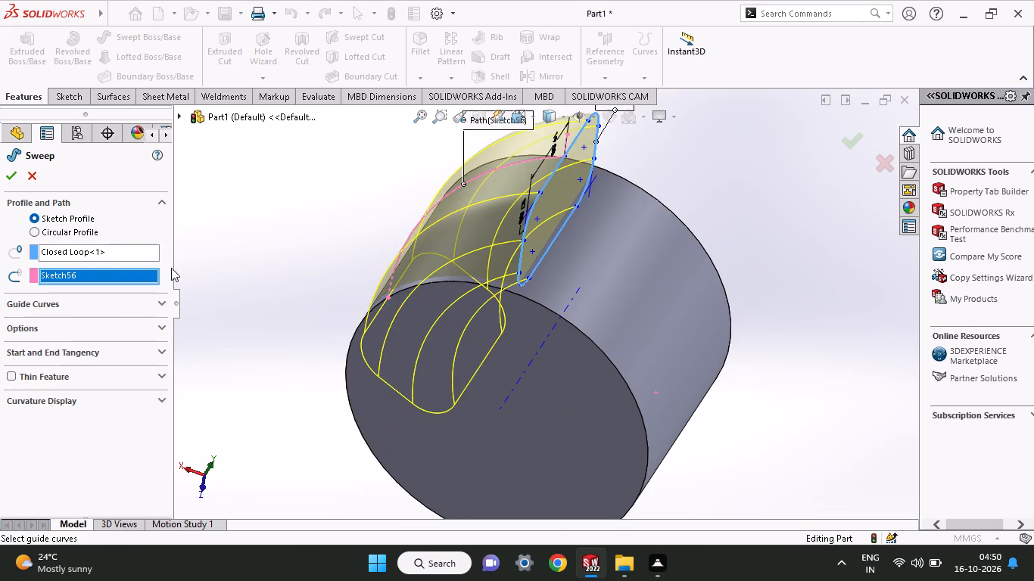
pyautogui.click(5, 166)
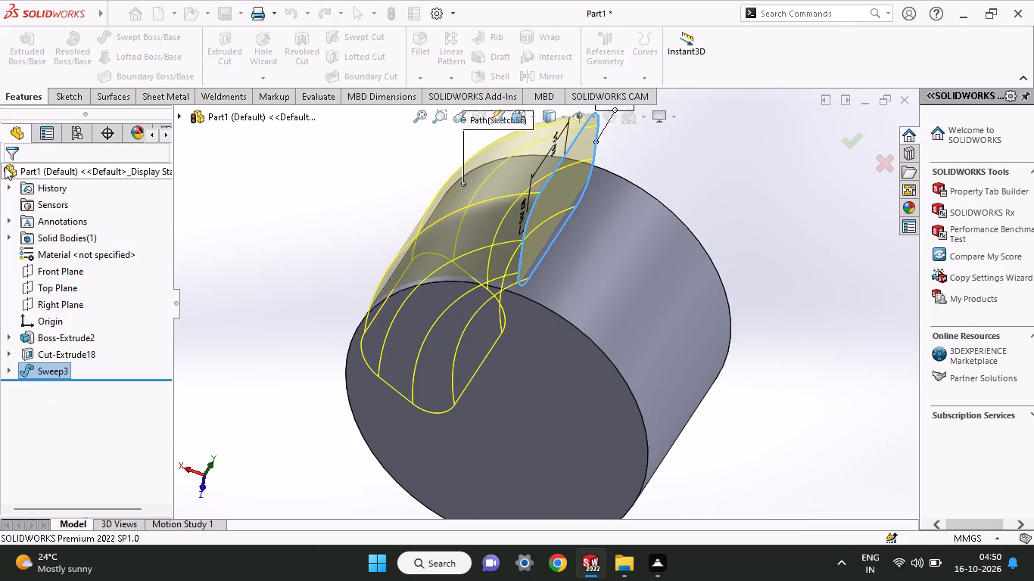
pyautogui.moveTo(606, 339); pyautogui.dragTo(668, 228, button='middle')
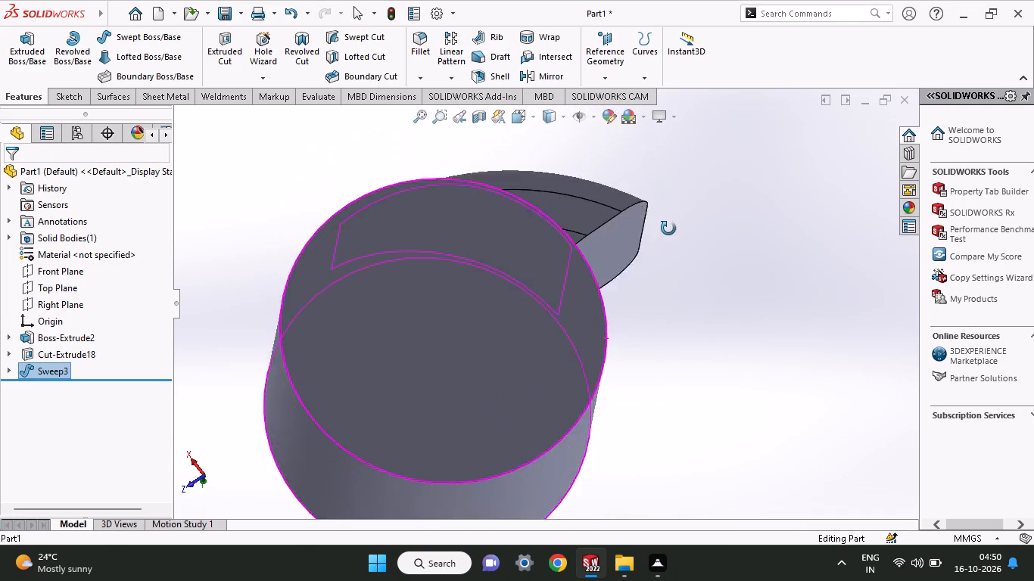
pyautogui.moveTo(668, 228); pyautogui.dragTo(583, 238, button='middle')
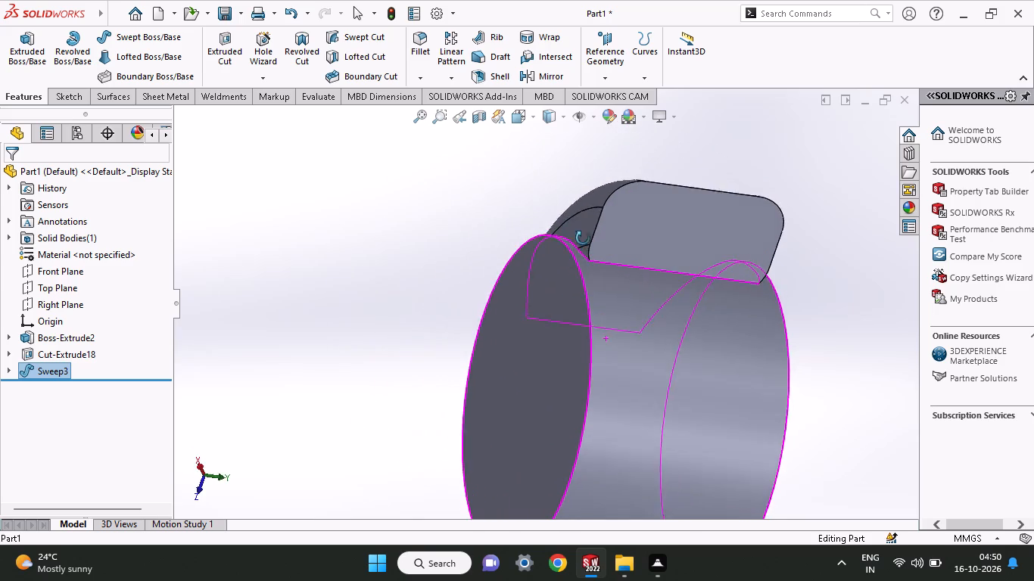
pyautogui.moveTo(583, 238); pyautogui.dragTo(664, 291, button='middle')
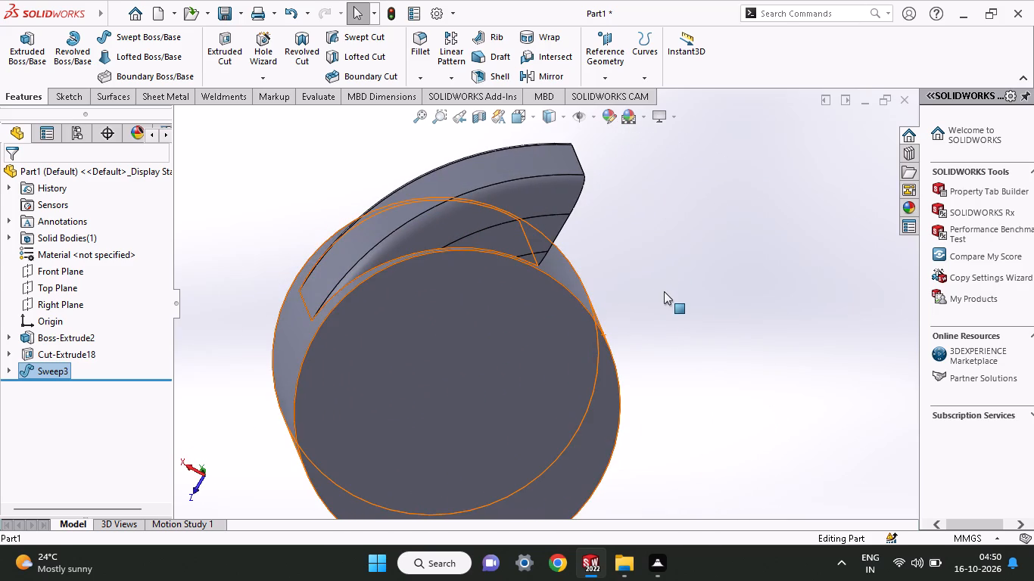
# Create a reference plane offset 28.5 mm from the Front Plane.
pyautogui.moveTo(681, 392); pyautogui.dragTo(677, 327, button='middle')
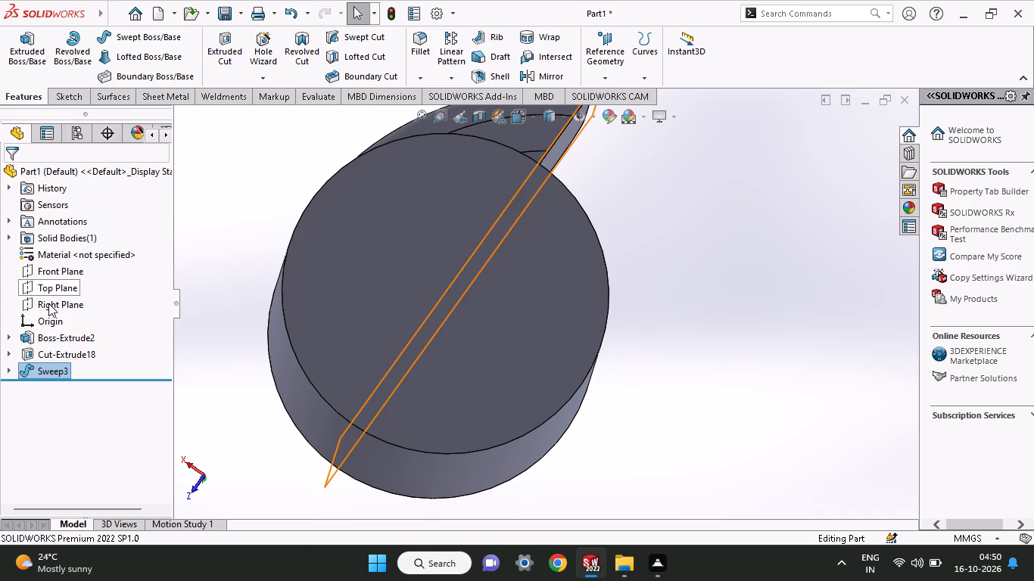
pyautogui.click(51, 273)
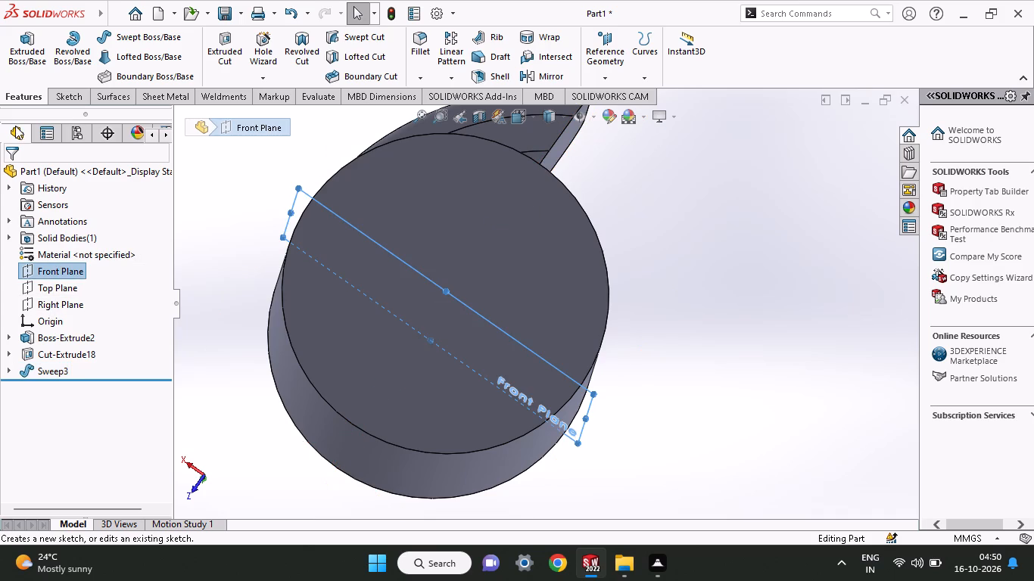
pyautogui.click(596, 80)
pyautogui.click(609, 96)
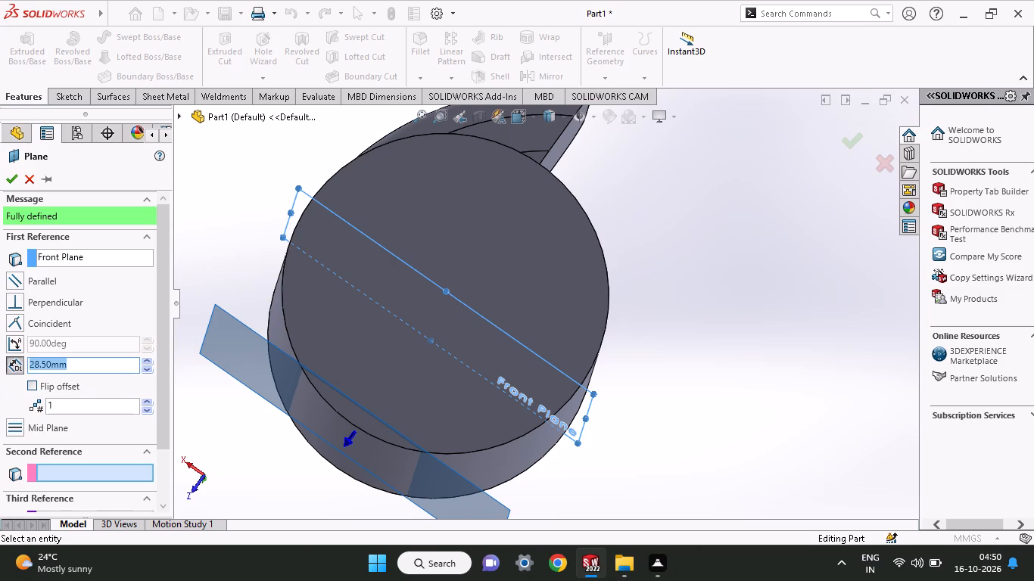
pyautogui.click(7, 176)
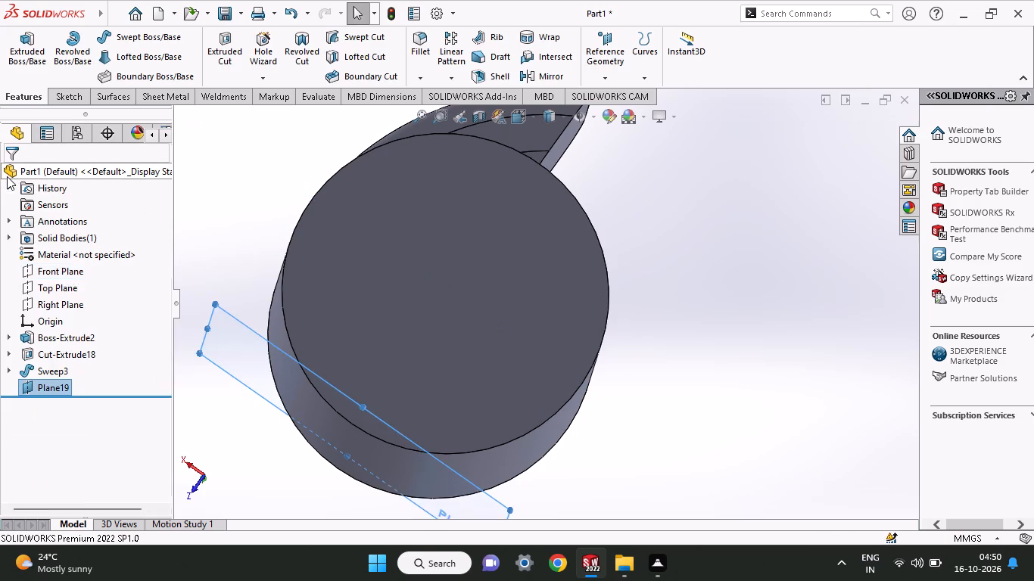
# On the new plane, sketch a horizontal line from the origin about 39.8 mm toward negative X, then back across past the cylinder's opposite side.
pyautogui.click(221, 337)
pyautogui.click(287, 300)
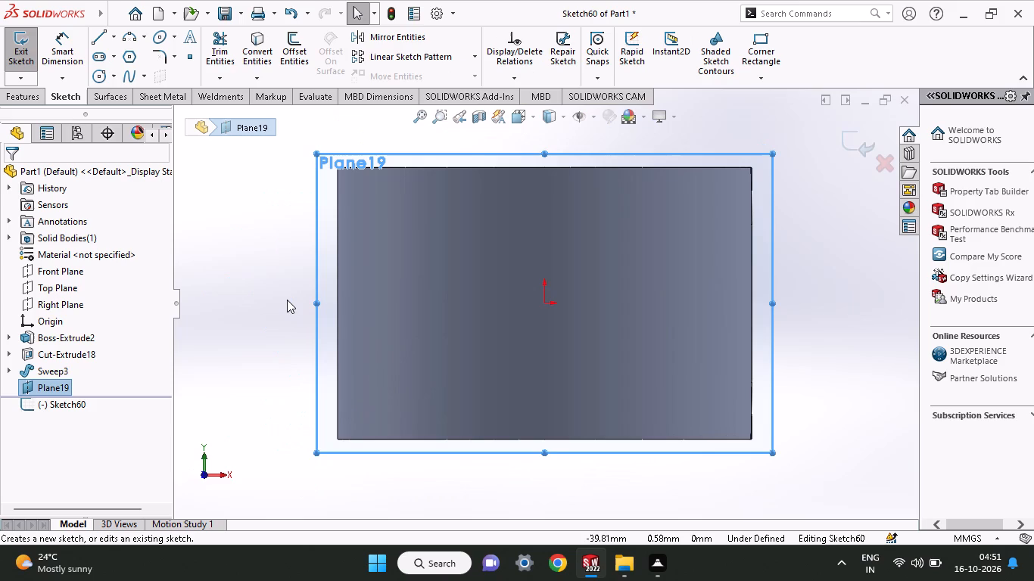
pyautogui.click(106, 41)
pyautogui.click(543, 306)
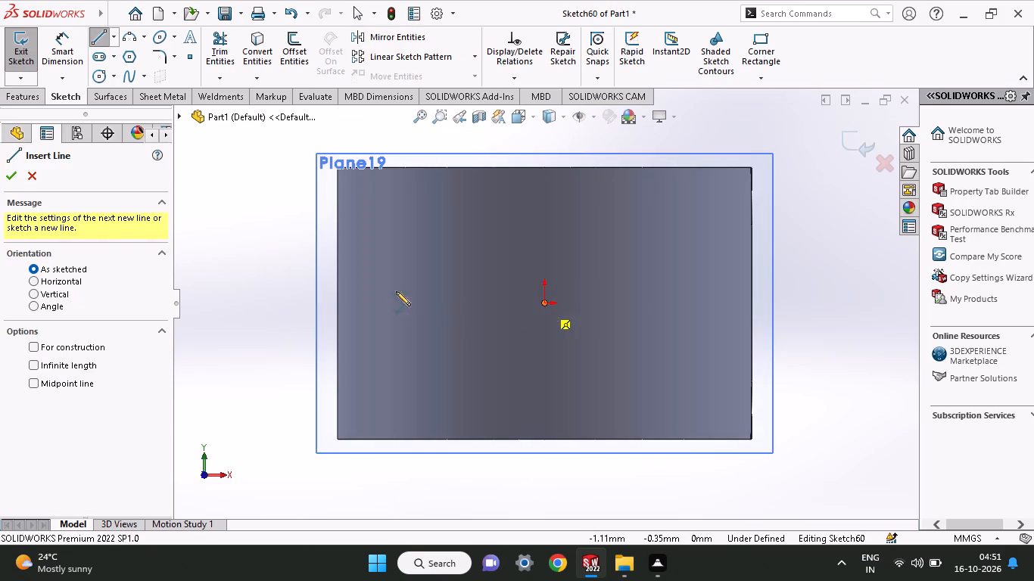
pyautogui.click(287, 306)
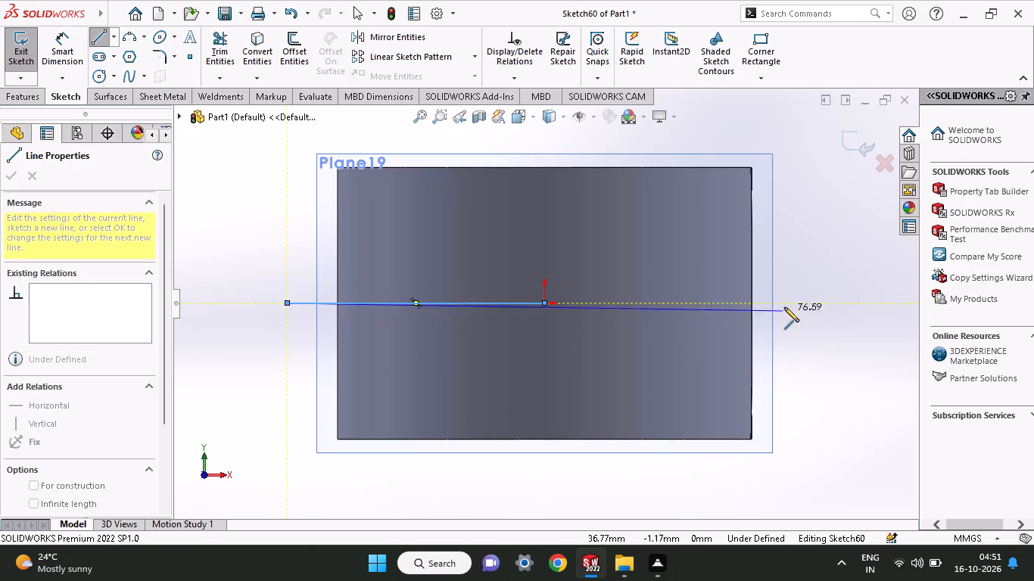
pyautogui.click(797, 300)
pyautogui.rightClick(811, 270)
pyautogui.click(826, 275)
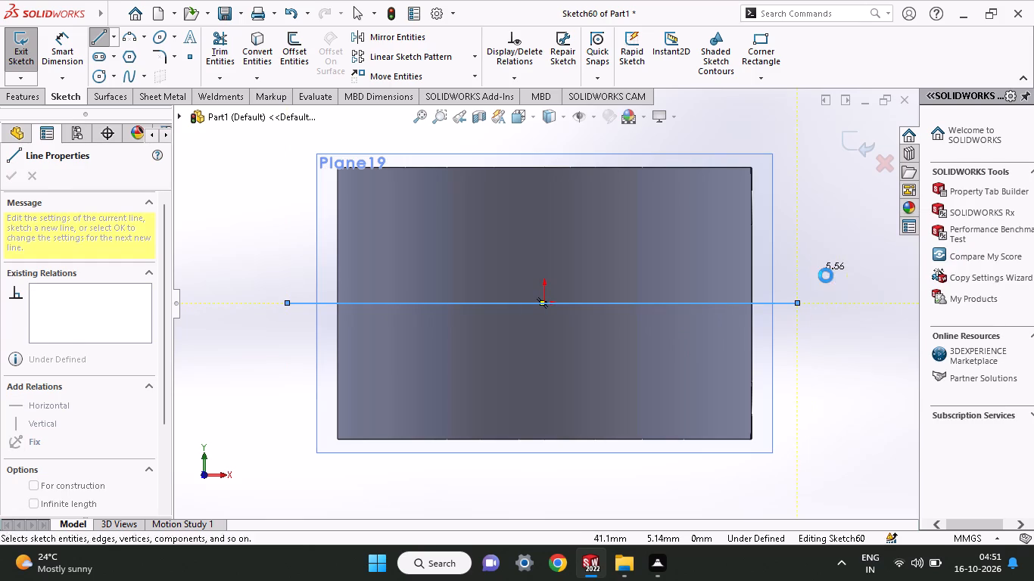
# Dimension the horizontal line from the origin to its negative-X end as 36 mm and the full-length line as 72 mm.
pyautogui.click(42, 55)
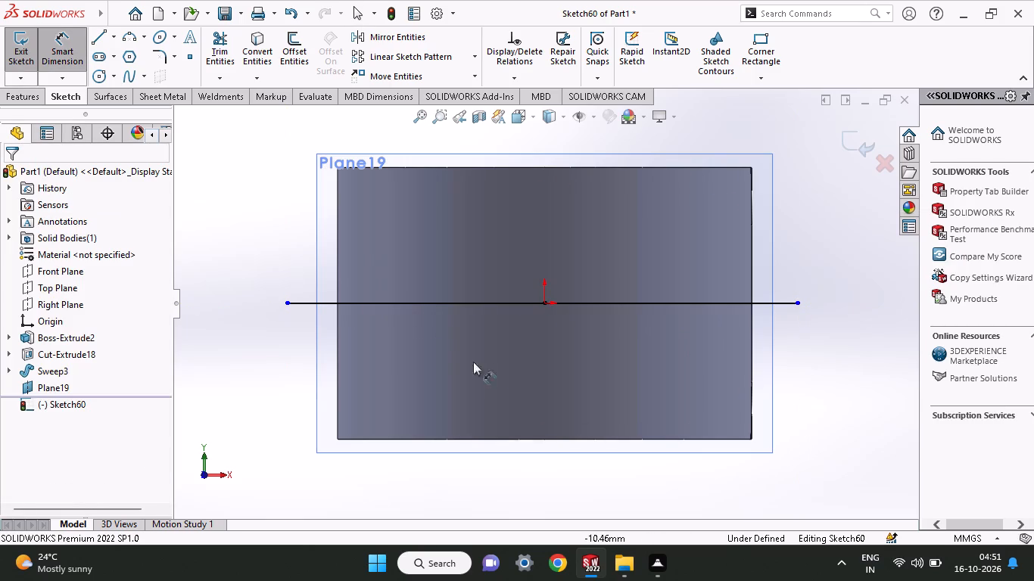
pyautogui.click(438, 306)
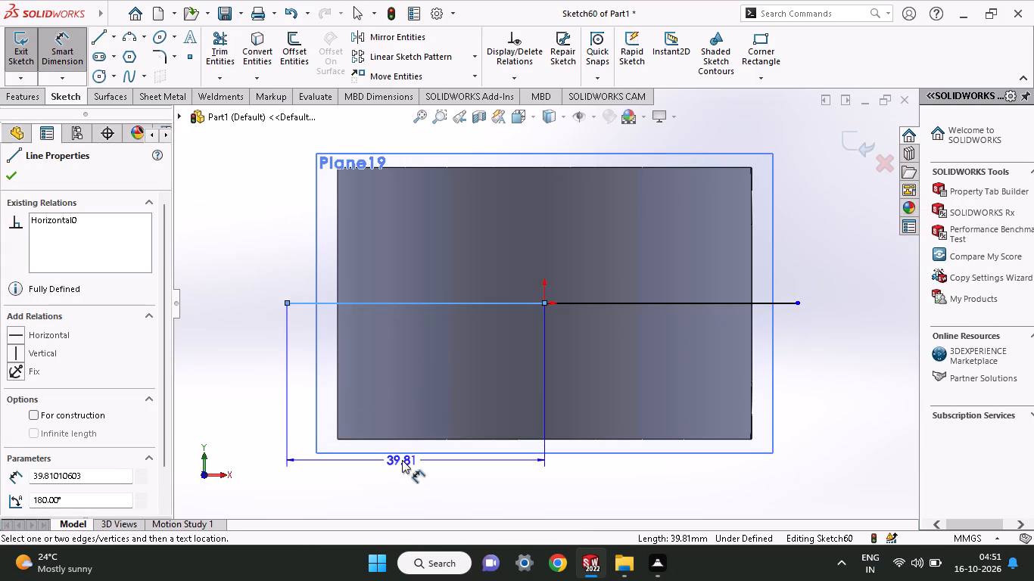
pyautogui.click(402, 465)
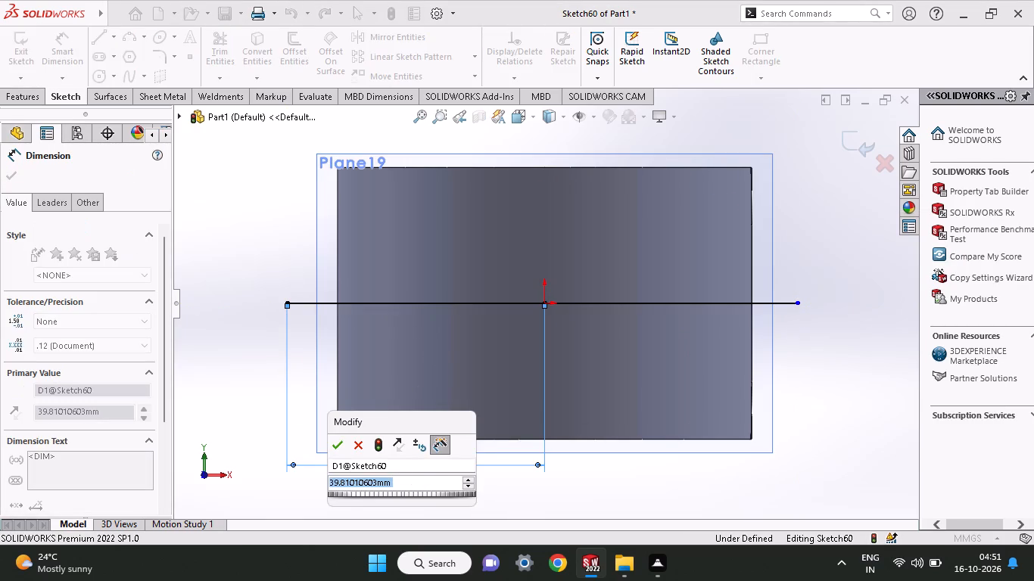
pyautogui.write('36')
pyautogui.press('Return')
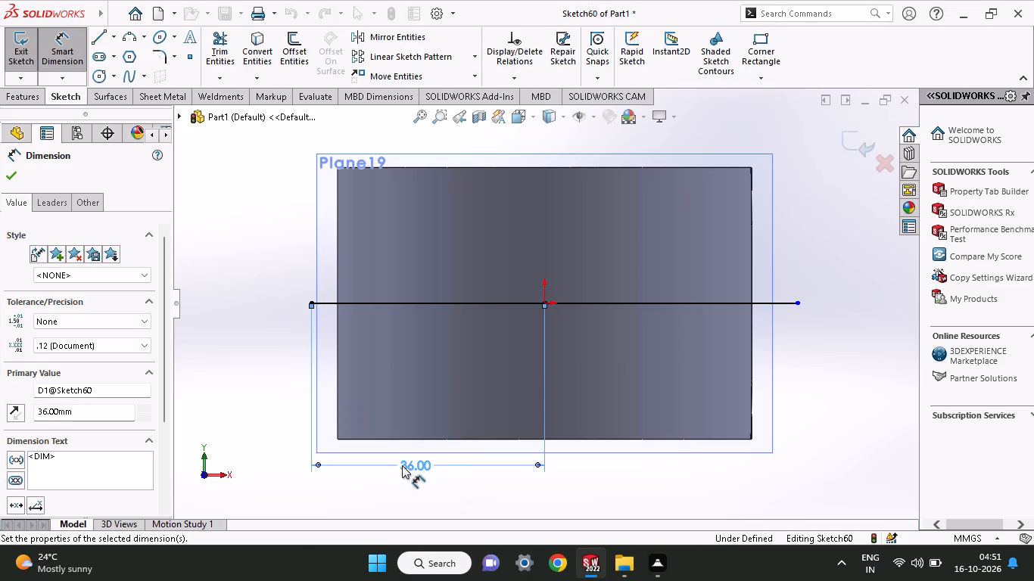
pyautogui.click(615, 300)
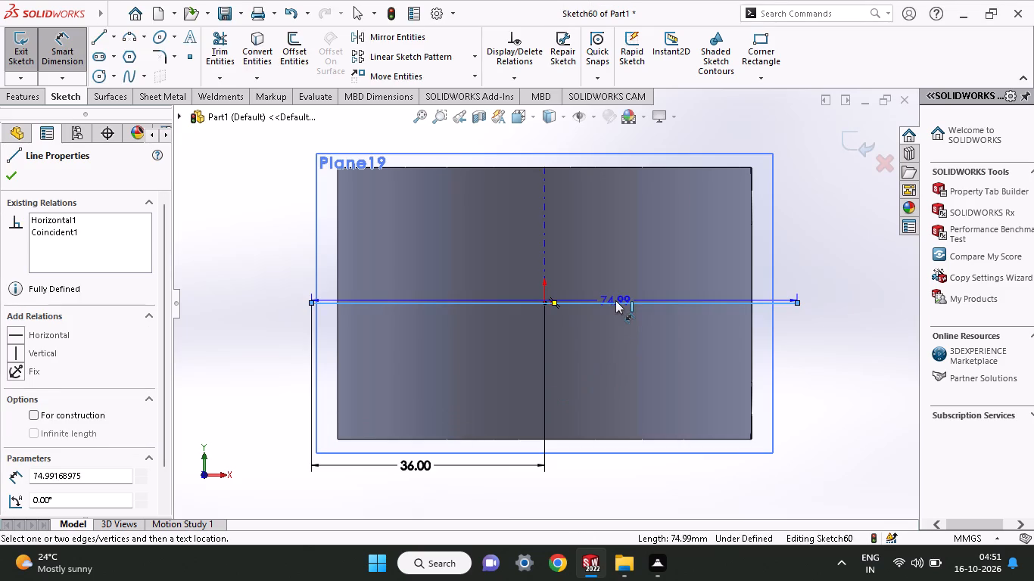
pyautogui.click(512, 387)
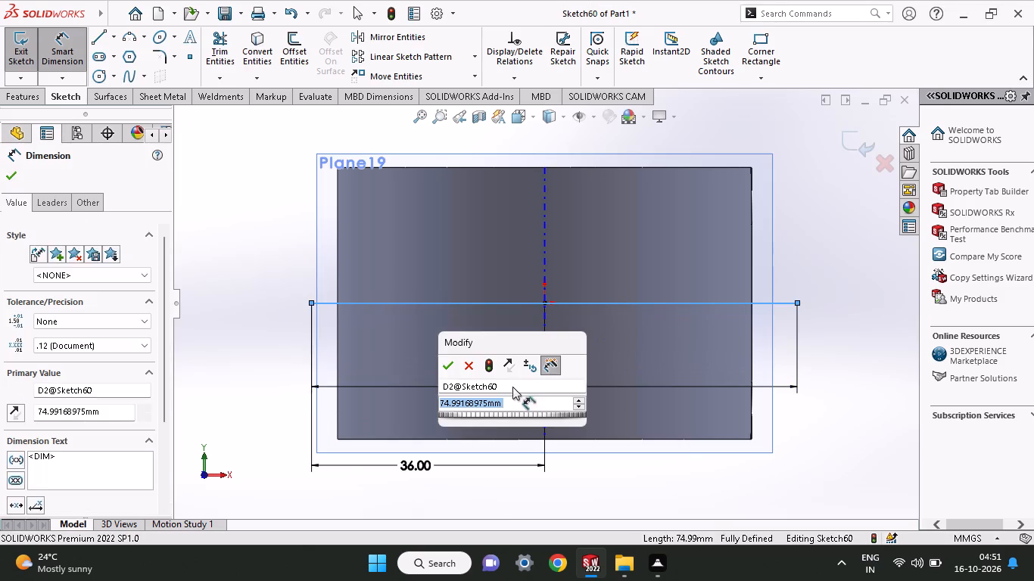
pyautogui.write('72')
pyautogui.press('Return')
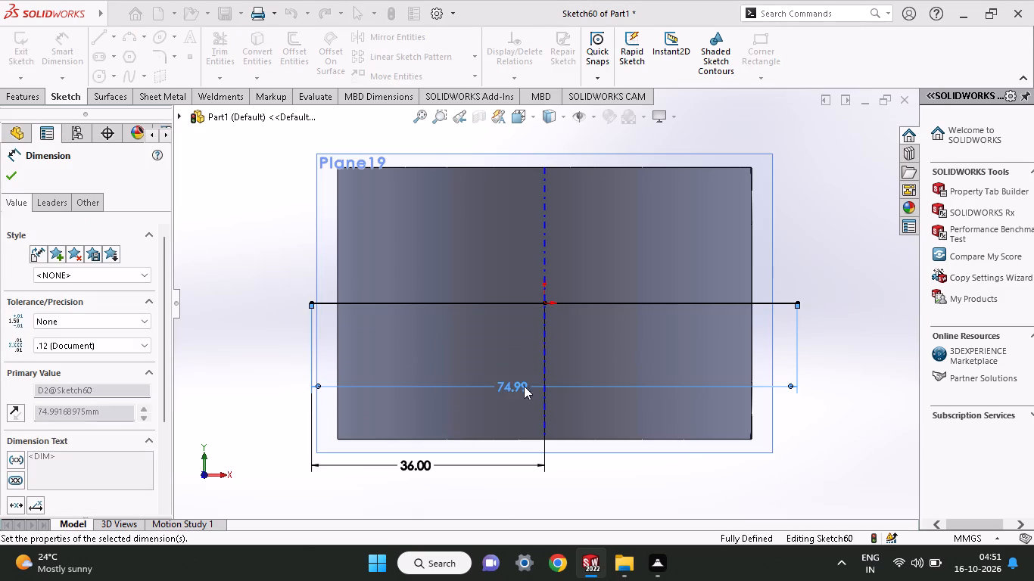
pyautogui.click(17, 176)
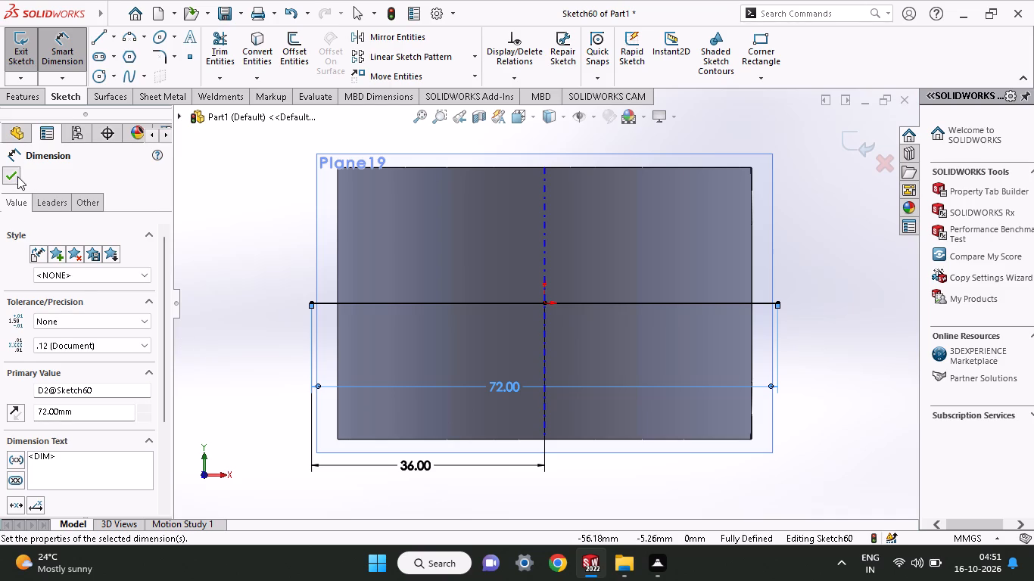
# Sketch a vertical line at the horizontal line's negative-X end, extending about 14 mm above and 11 mm below it.
pyautogui.click(96, 33)
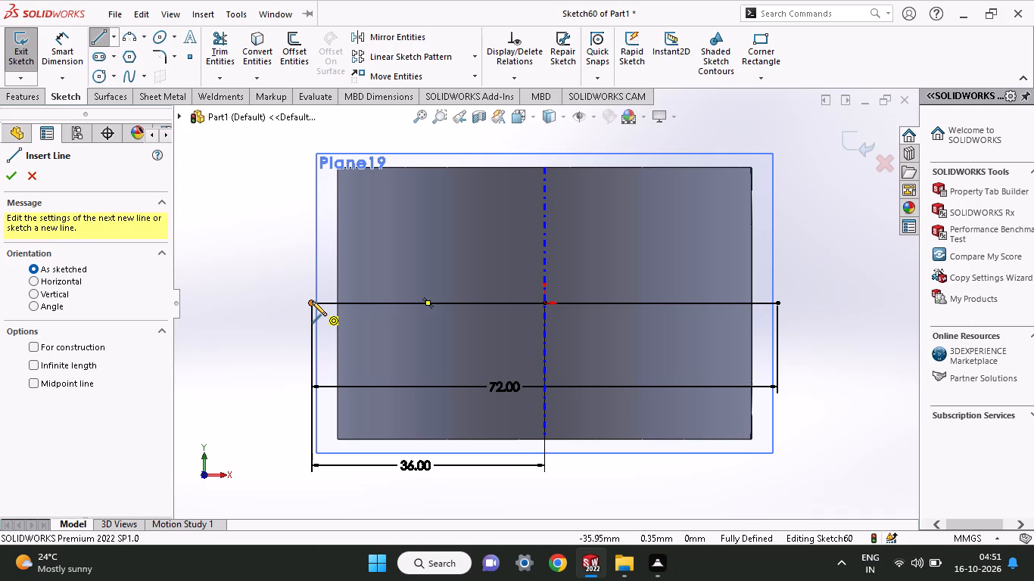
pyautogui.click(312, 301)
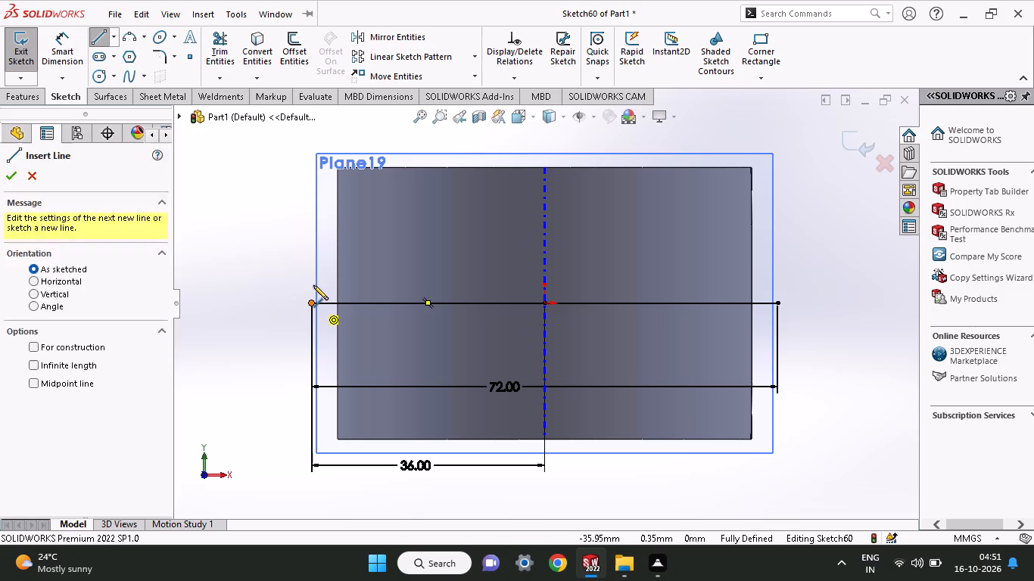
pyautogui.click(310, 211)
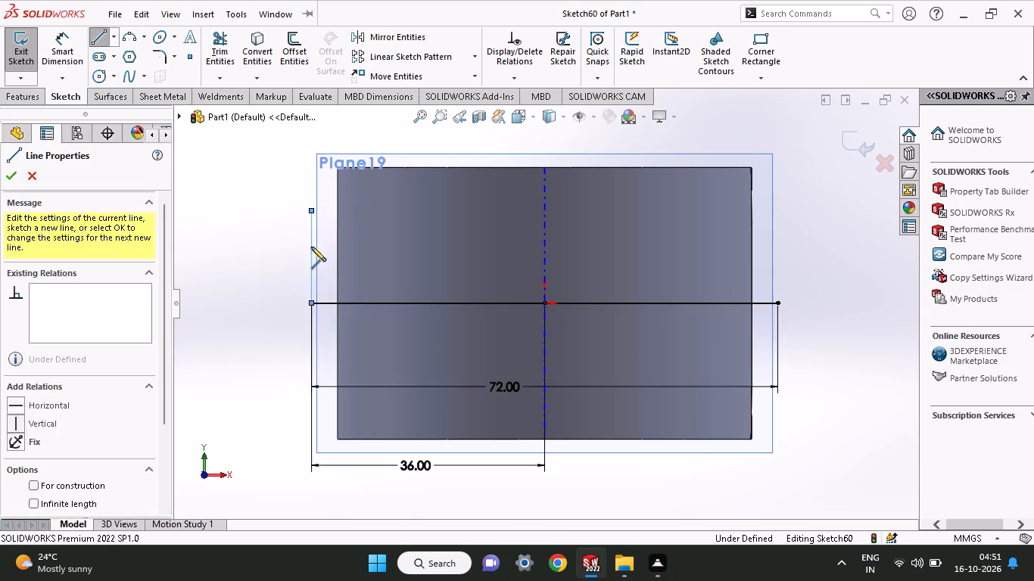
pyautogui.click(310, 377)
pyautogui.rightClick(225, 342)
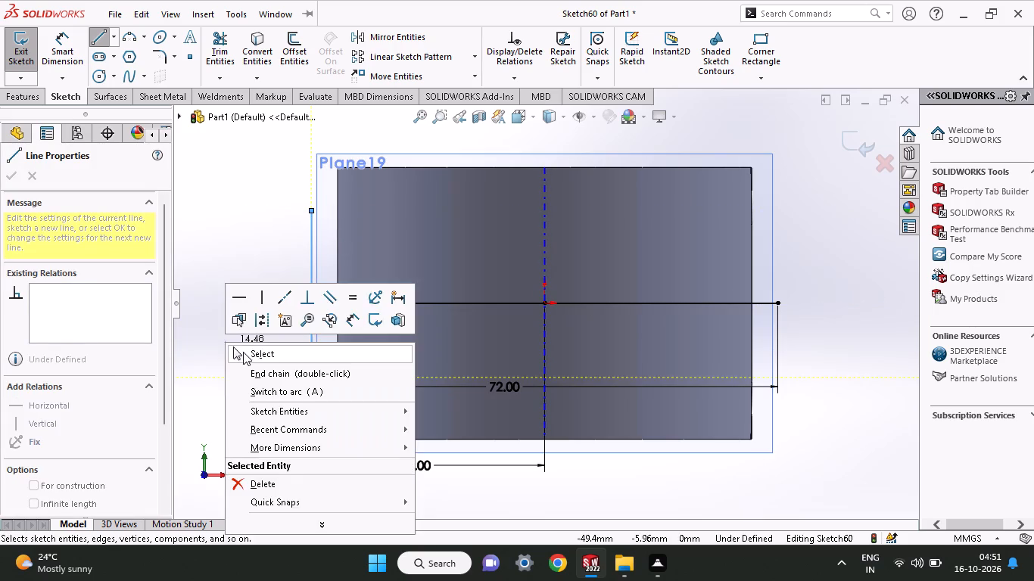
pyautogui.click(246, 353)
# Dimension the vertical line's upper and lower ends each 19 mm from the horizontal line, using 38/2 for the upper one.
pyautogui.click(53, 48)
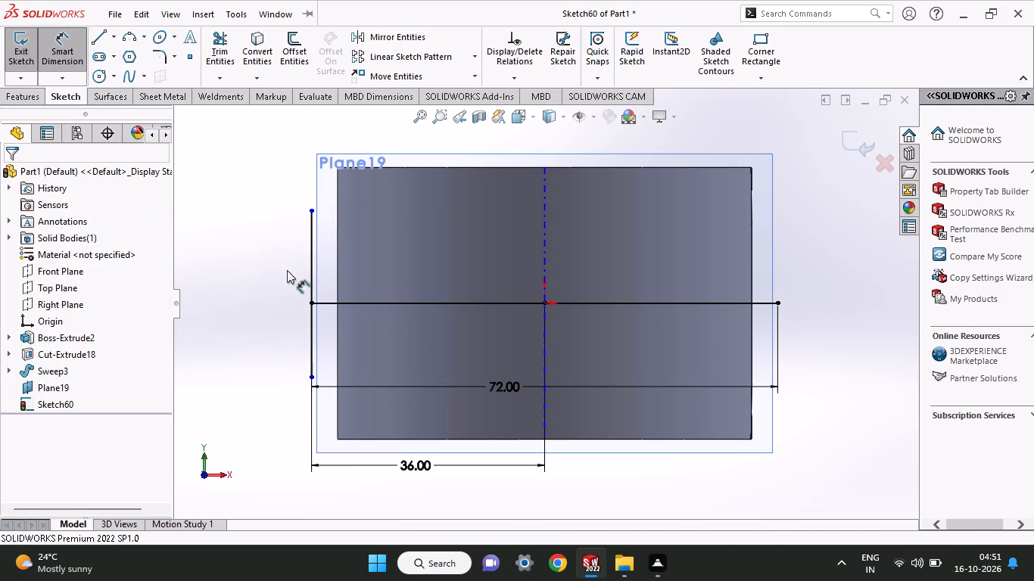
pyautogui.click(313, 305)
pyautogui.click(310, 211)
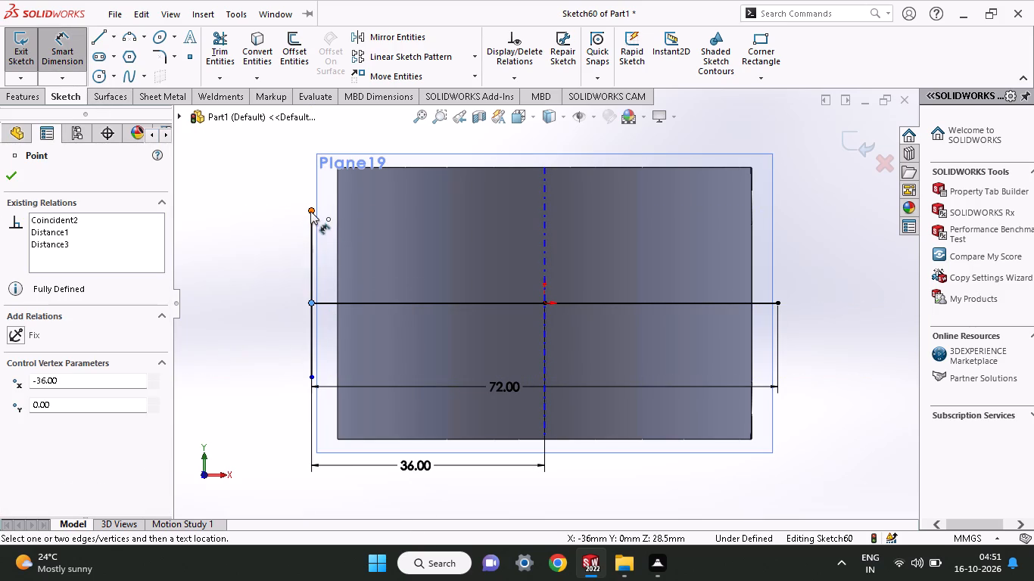
pyautogui.click(273, 254)
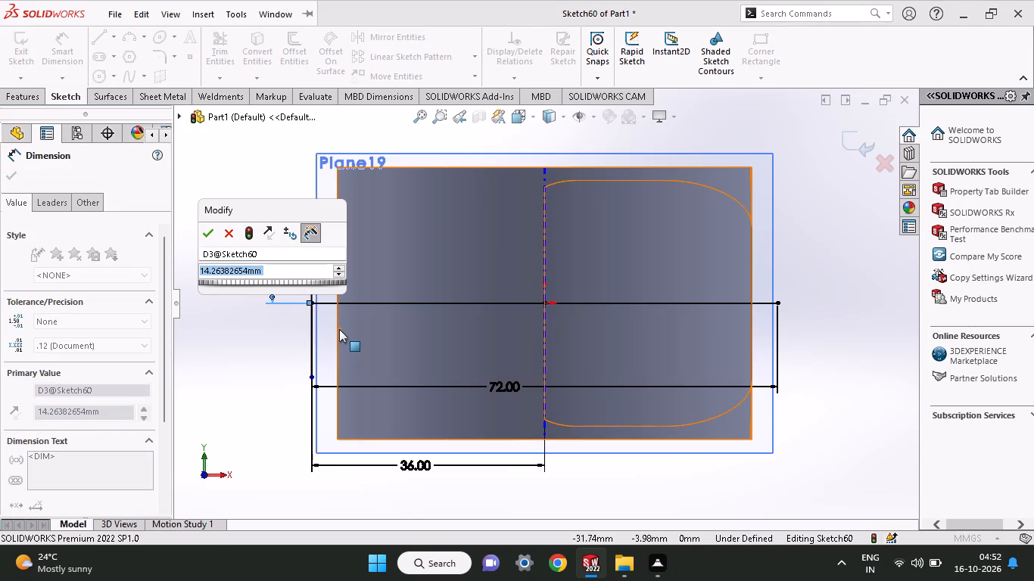
pyautogui.write('38/2')
pyautogui.press('Return')
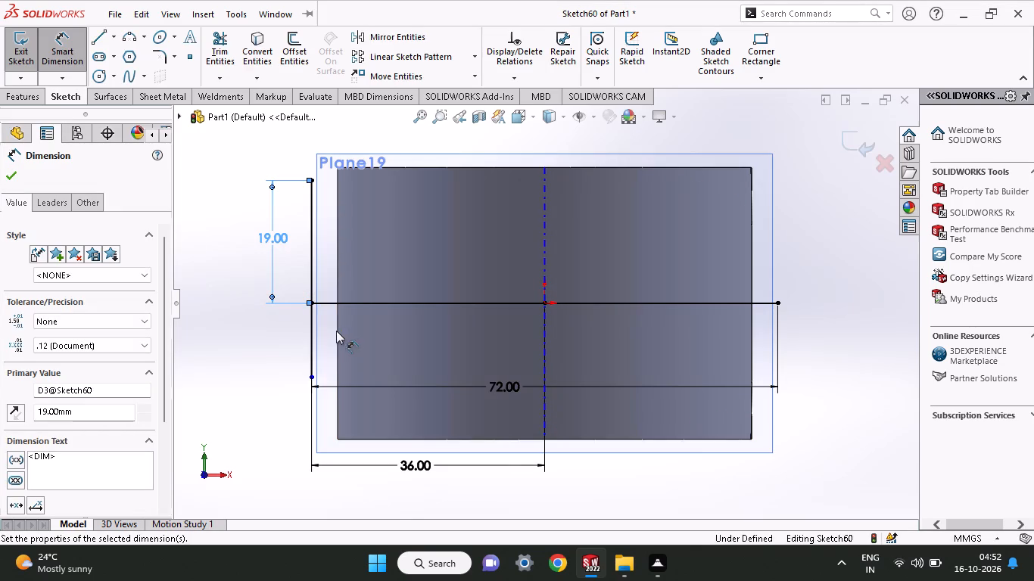
pyautogui.click(310, 377)
pyautogui.click(311, 306)
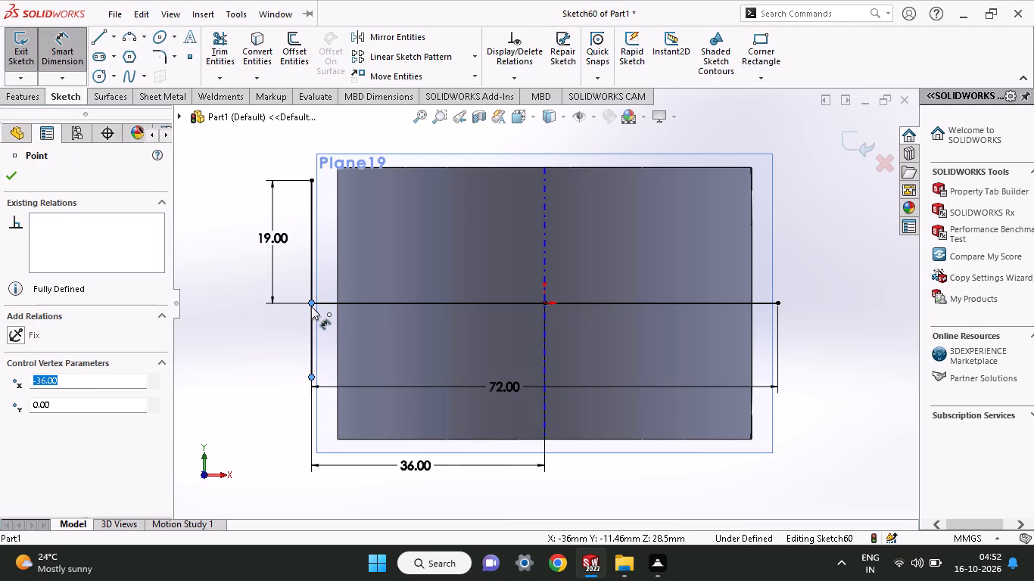
pyautogui.click(272, 334)
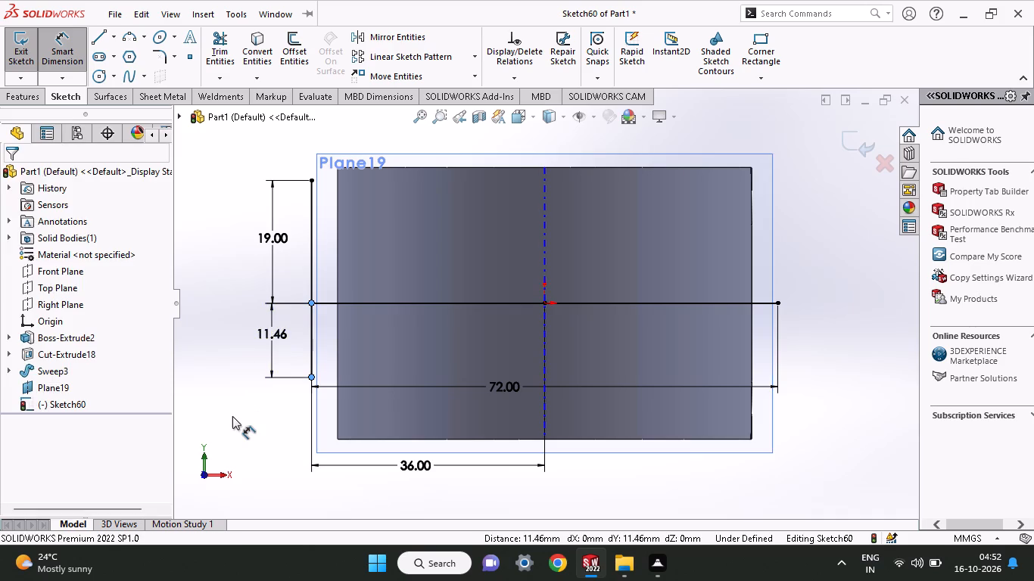
pyautogui.press('1')
pyautogui.write('9+')
pyautogui.press('BackSpace')
pyautogui.press('Return')
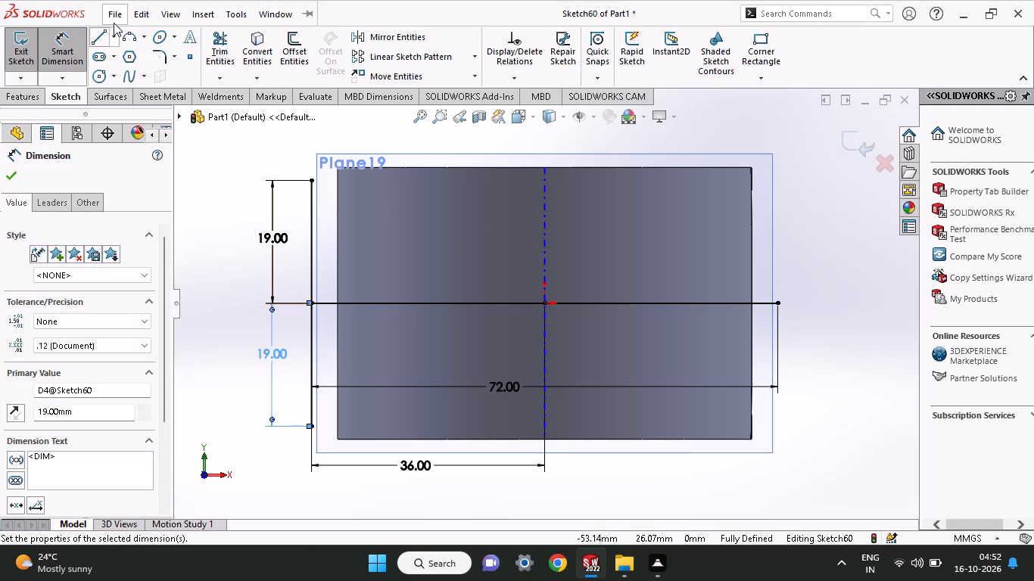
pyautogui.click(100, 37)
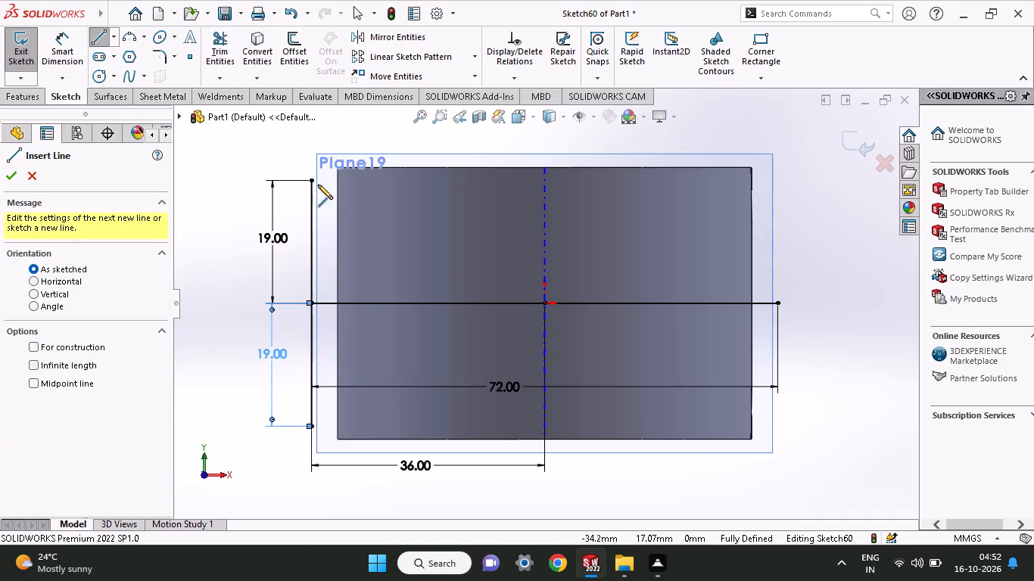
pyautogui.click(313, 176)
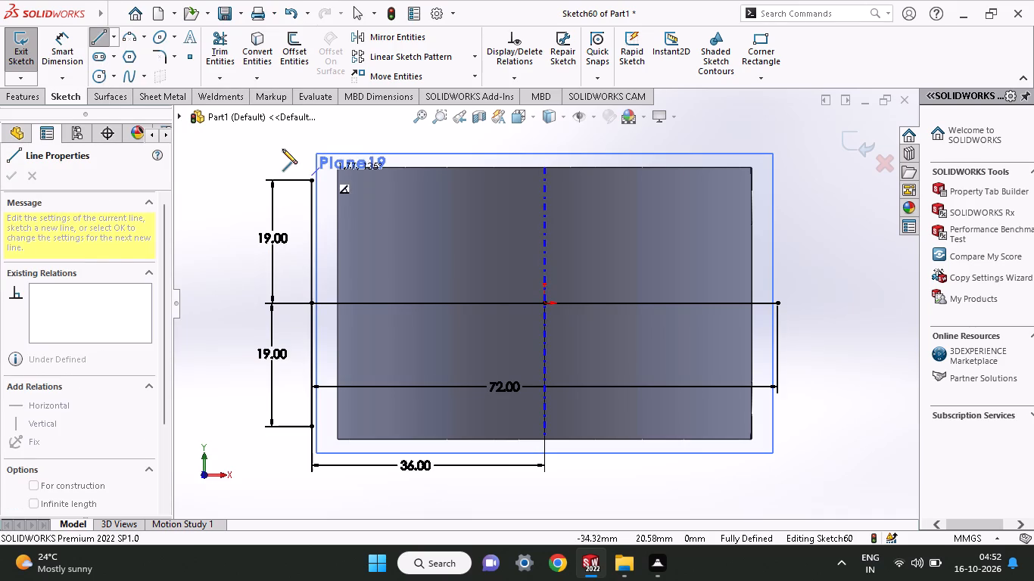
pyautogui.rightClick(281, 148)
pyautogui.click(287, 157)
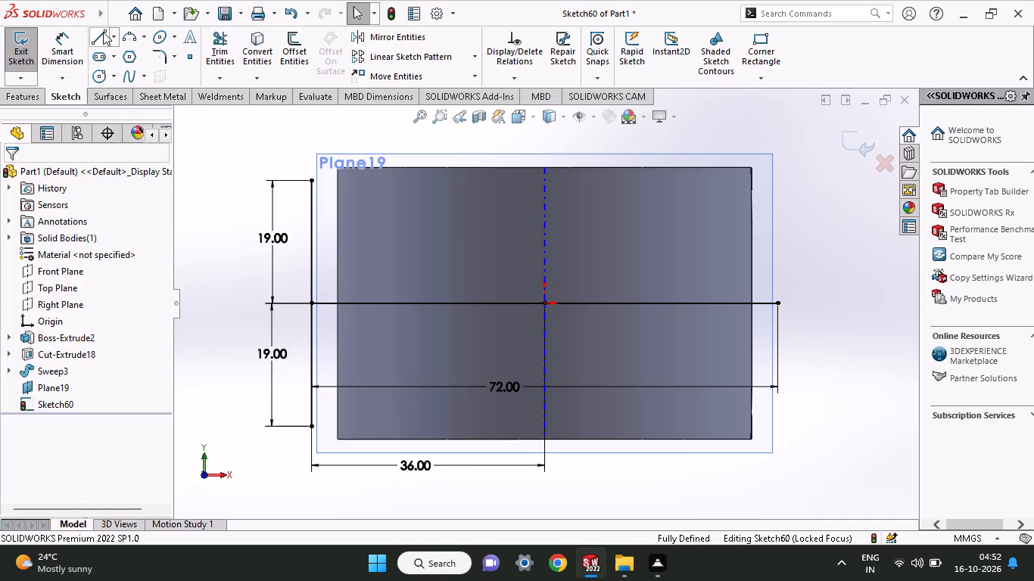
# Sketch three lines closing a rectangle about 13.7 mm wide between the vertical line's two ends, extending toward the origin.
pyautogui.click(103, 32)
pyautogui.click(310, 180)
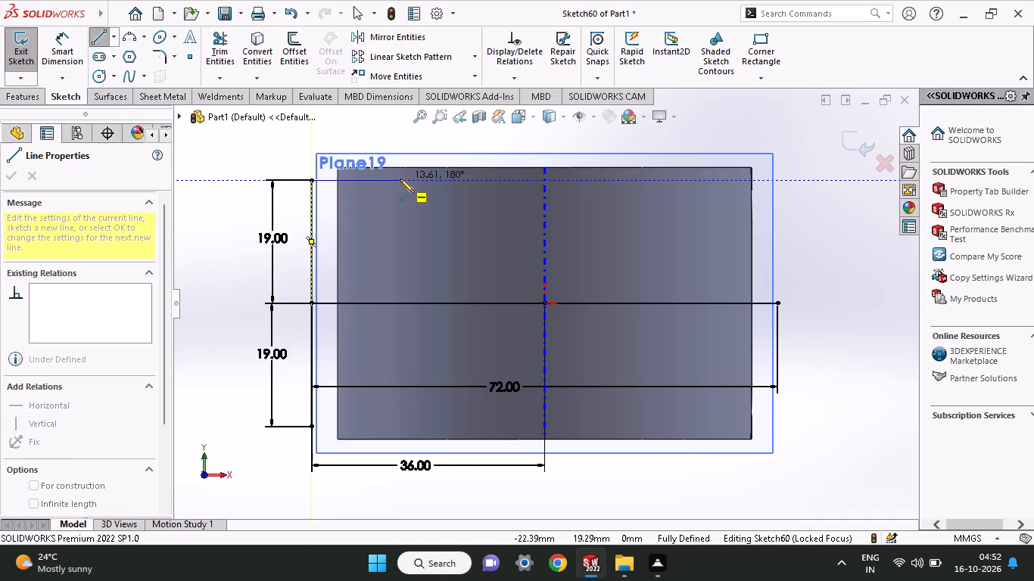
pyautogui.click(400, 185)
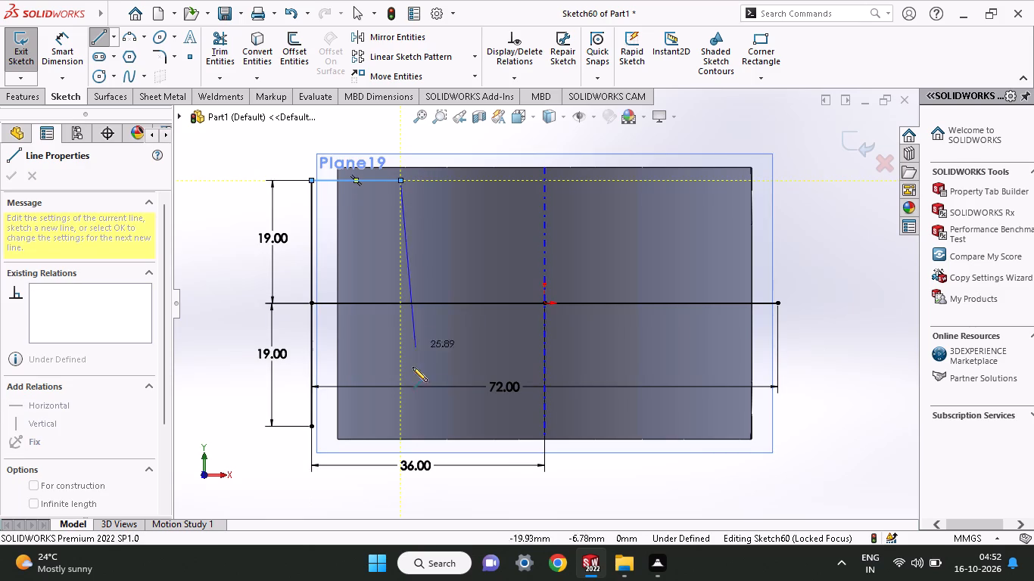
pyautogui.click(400, 426)
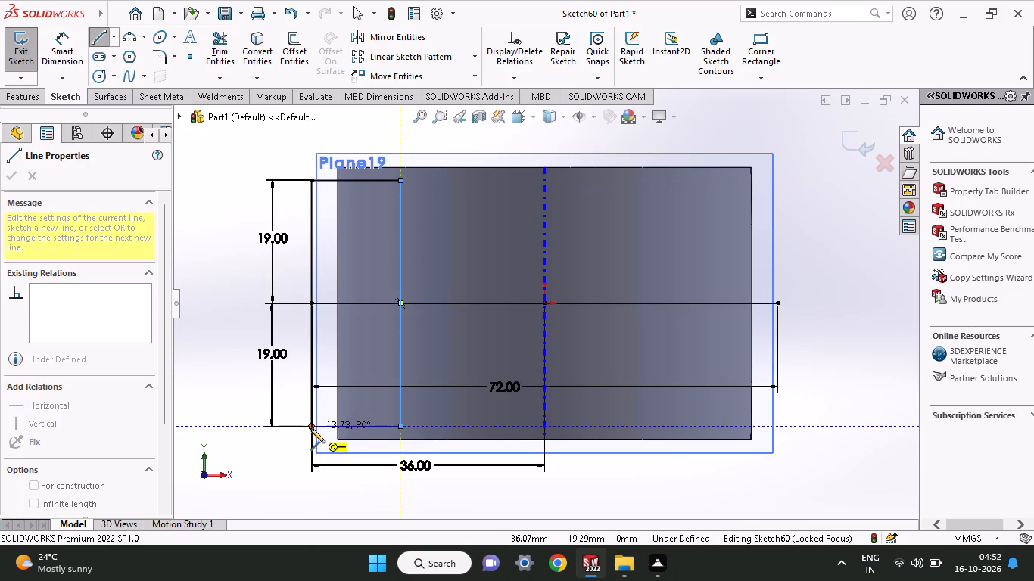
pyautogui.click(310, 428)
pyautogui.rightClick(201, 231)
pyautogui.click(216, 243)
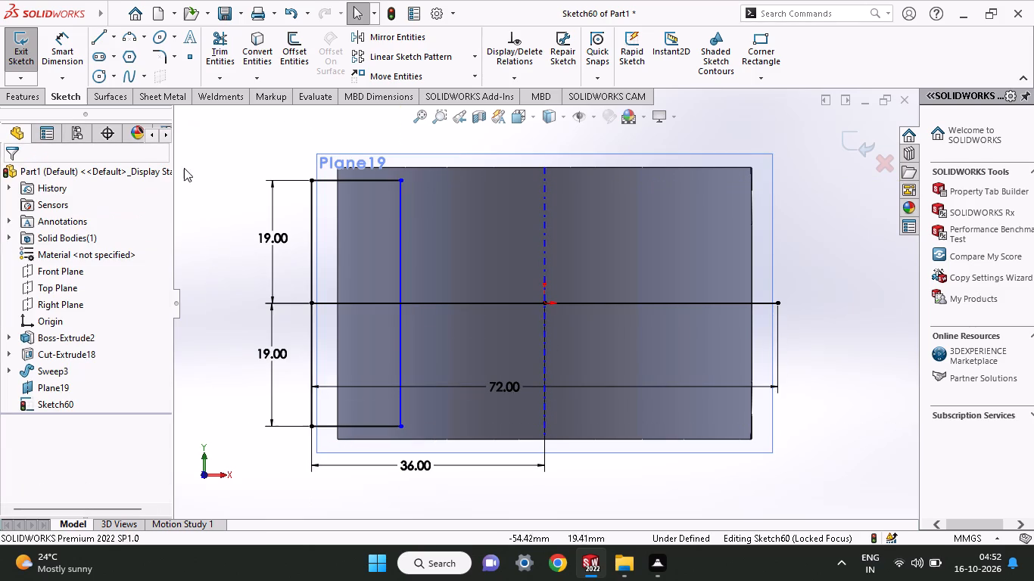
# Dimension the rectangle's bottom edge as 12 mm, then correct that width to 14 mm.
pyautogui.click(63, 52)
pyautogui.click(354, 421)
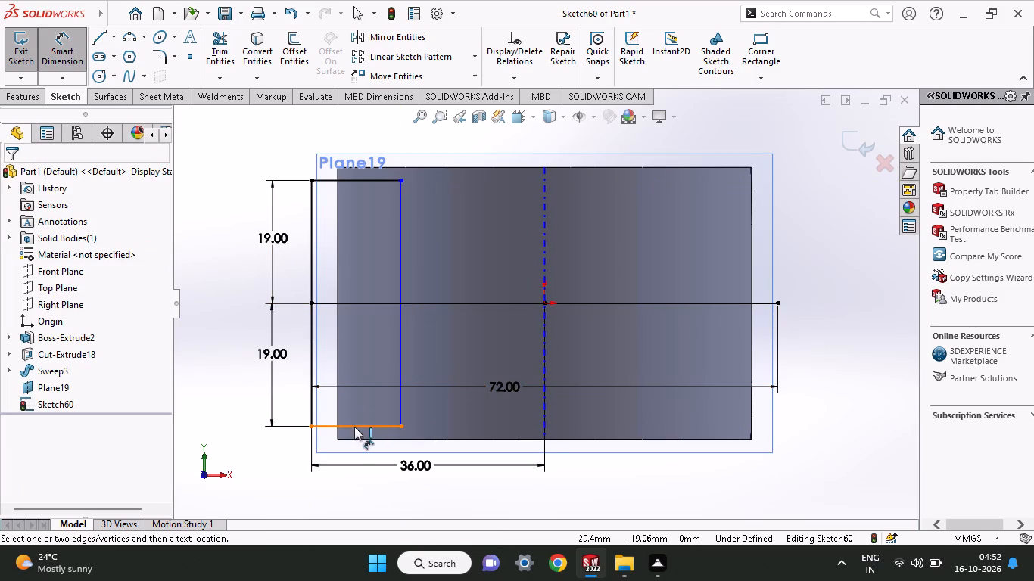
pyautogui.click(354, 427)
pyautogui.click(338, 499)
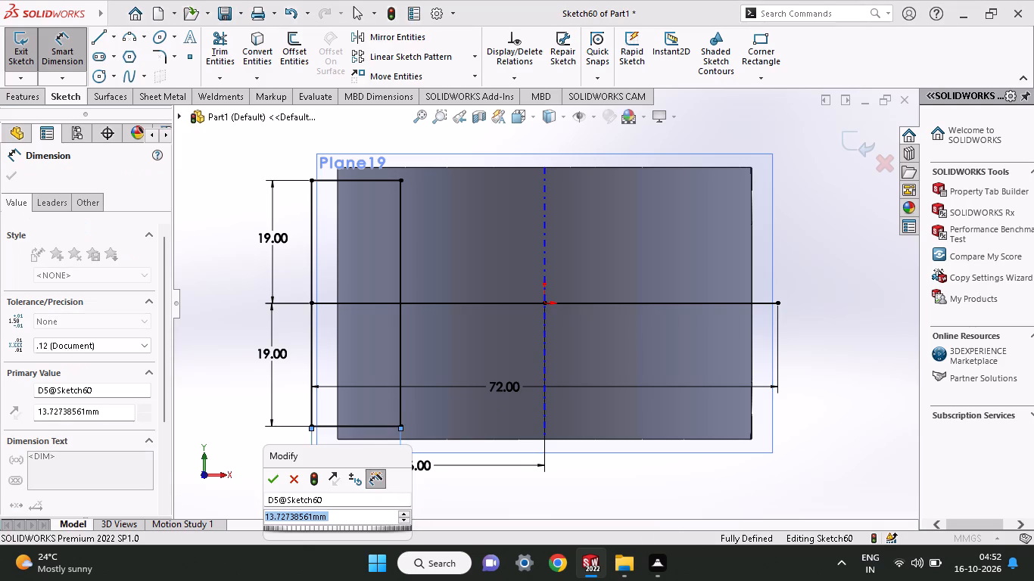
pyautogui.press('1')
pyautogui.press('2')
pyautogui.press('Return')
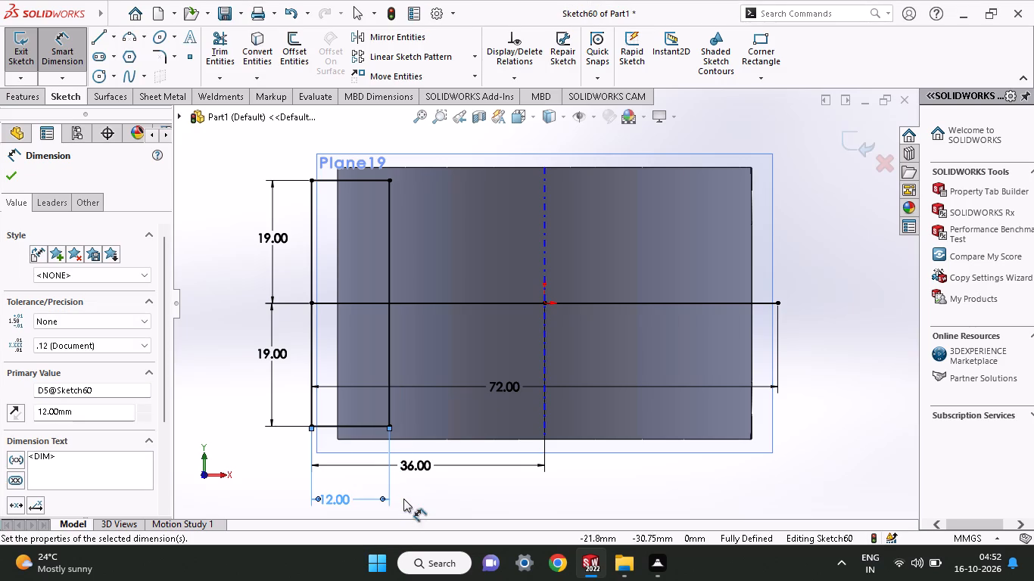
pyautogui.doubleClick(338, 505)
pyautogui.write('14')
pyautogui.press('Return')
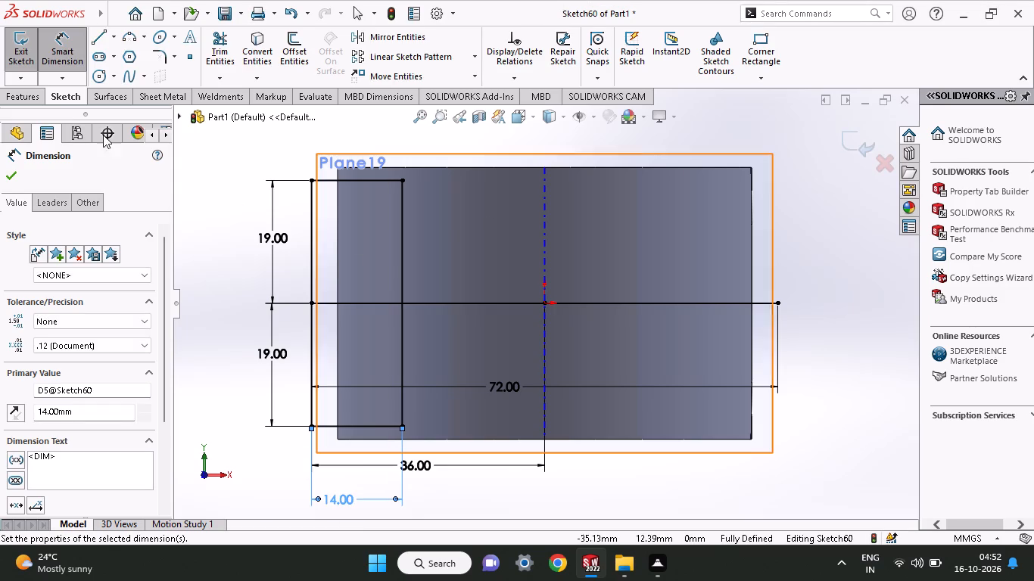
pyautogui.click(14, 183)
# Fillet the rectangle's two outer corners, upper and lower, with a 4 mm sketch fillet radius.
pyautogui.click(164, 54)
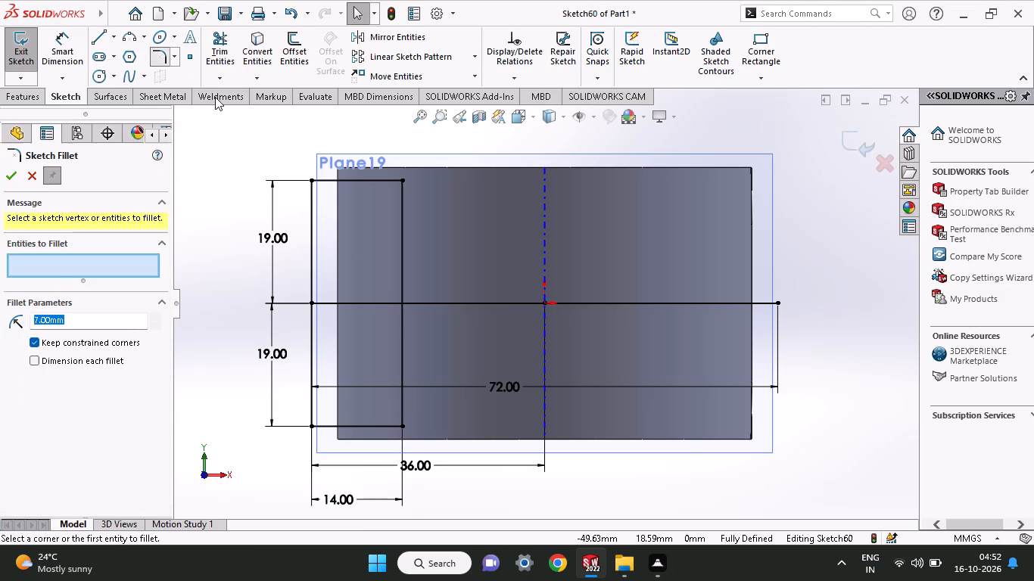
pyautogui.click(325, 181)
pyautogui.click(311, 202)
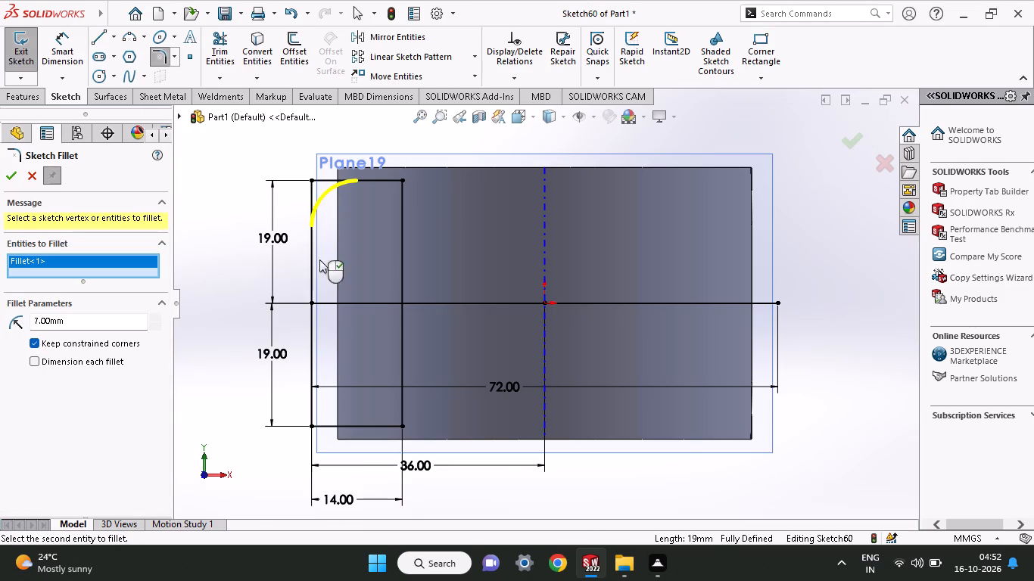
pyautogui.click(342, 427)
pyautogui.click(315, 406)
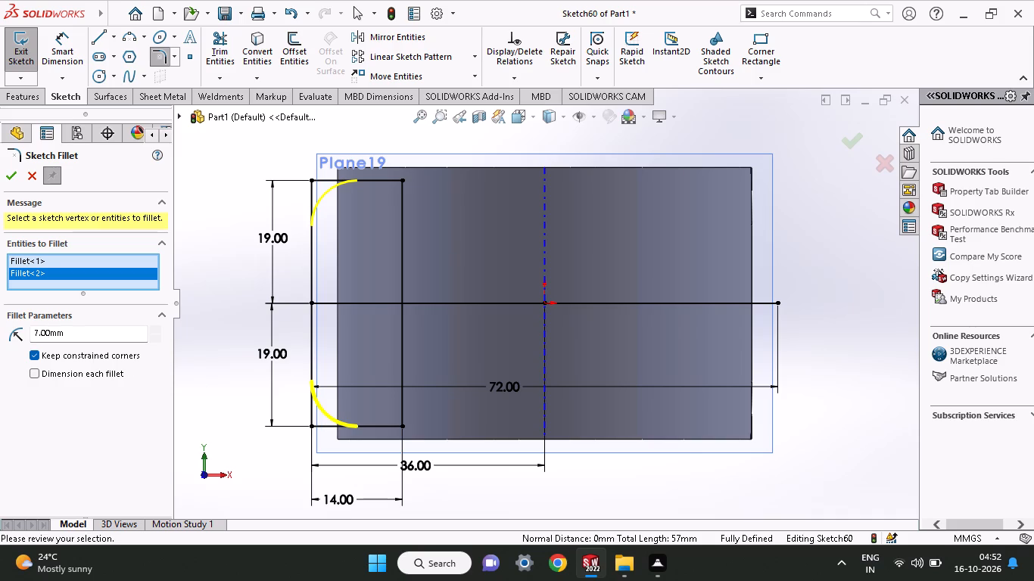
pyautogui.moveTo(76, 334); pyautogui.dragTo(0, 334)
pyautogui.press('4')
pyautogui.press('Return')
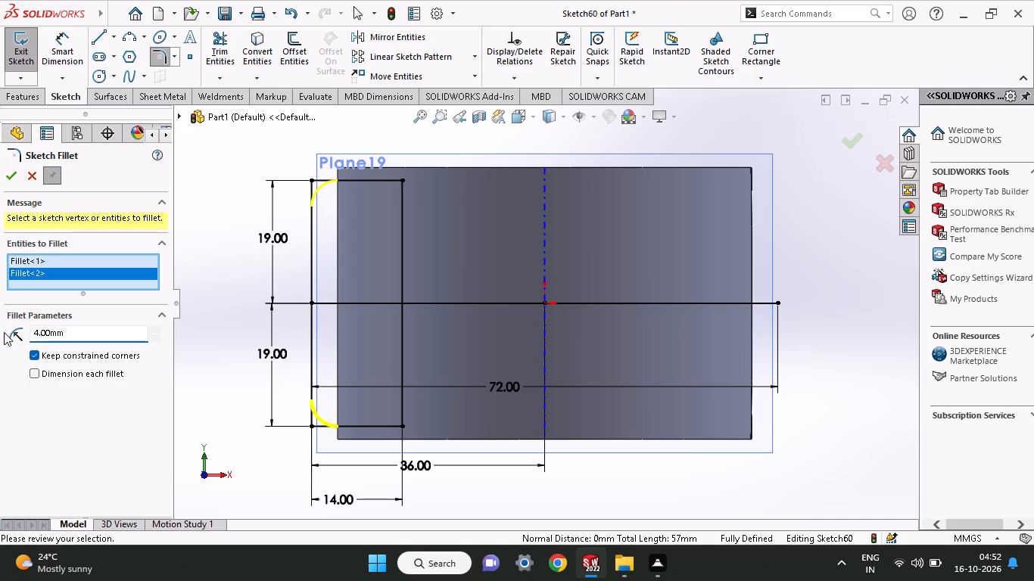
pyautogui.click(6, 183)
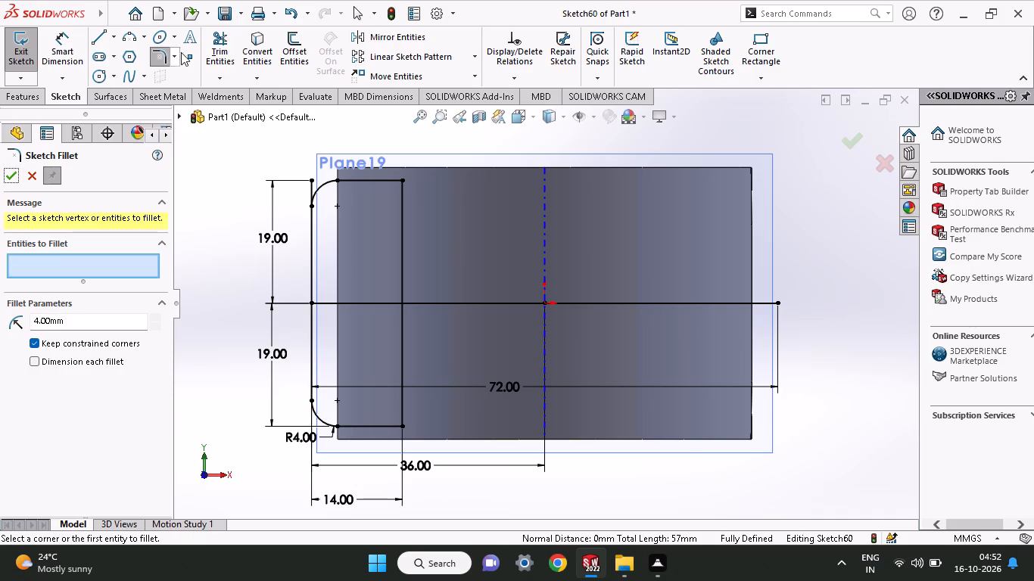
# Trim the leftover line ends outside the fillet at the rectangle's upper outer corner.
pyautogui.click(216, 48)
pyautogui.moveTo(300, 196); pyautogui.dragTo(315, 183)
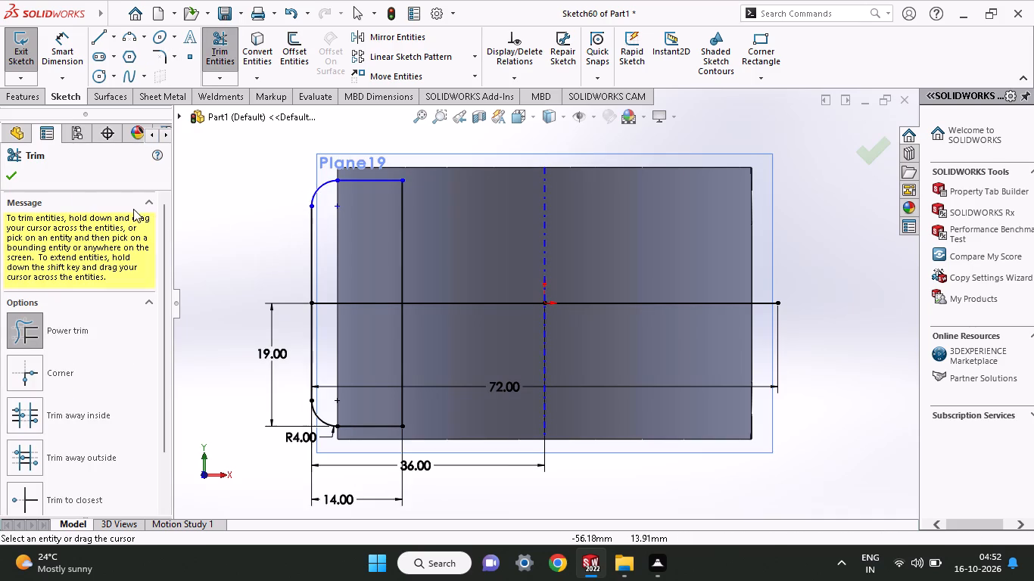
pyautogui.click(18, 173)
# Extrude both regions of the rounded rectangle as a 3 mm blind boss in the reversed direction, toward the cylinder, with Merge result on.
pyautogui.moveTo(304, 203); pyautogui.dragTo(303, 255, button='middle')
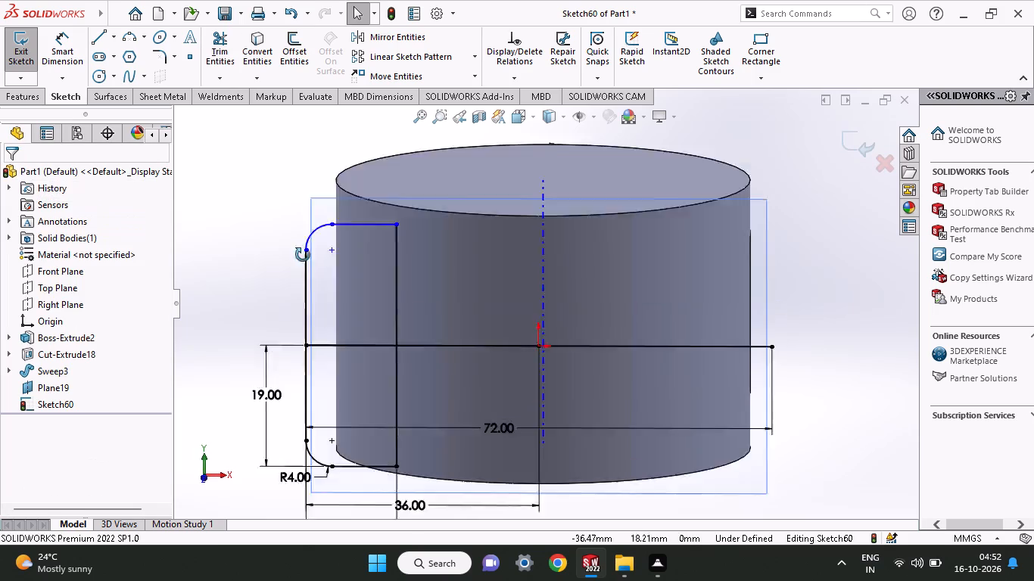
pyautogui.moveTo(303, 255); pyautogui.dragTo(313, 448, button='middle')
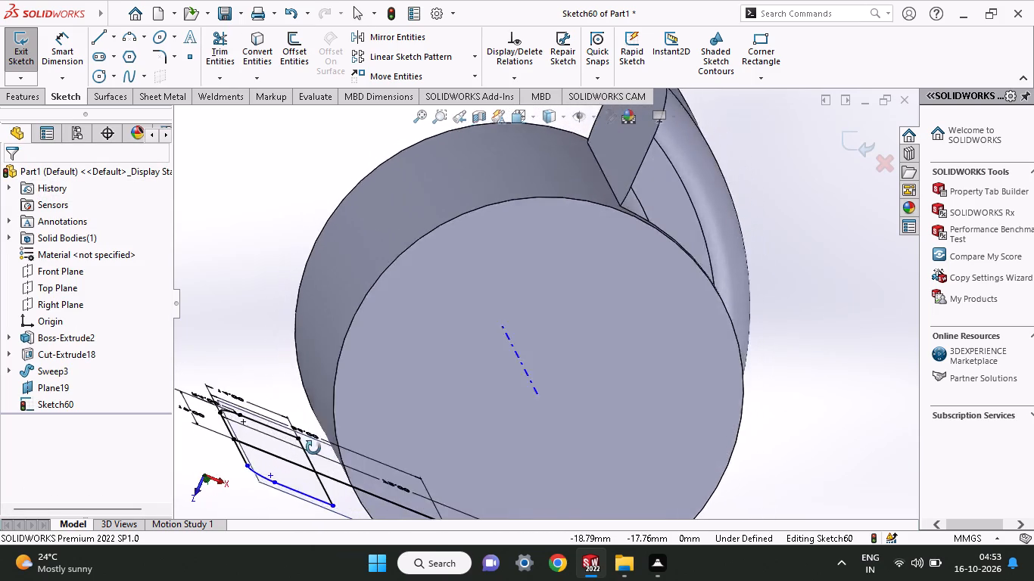
pyautogui.moveTo(313, 448); pyautogui.dragTo(319, 231, button='middle')
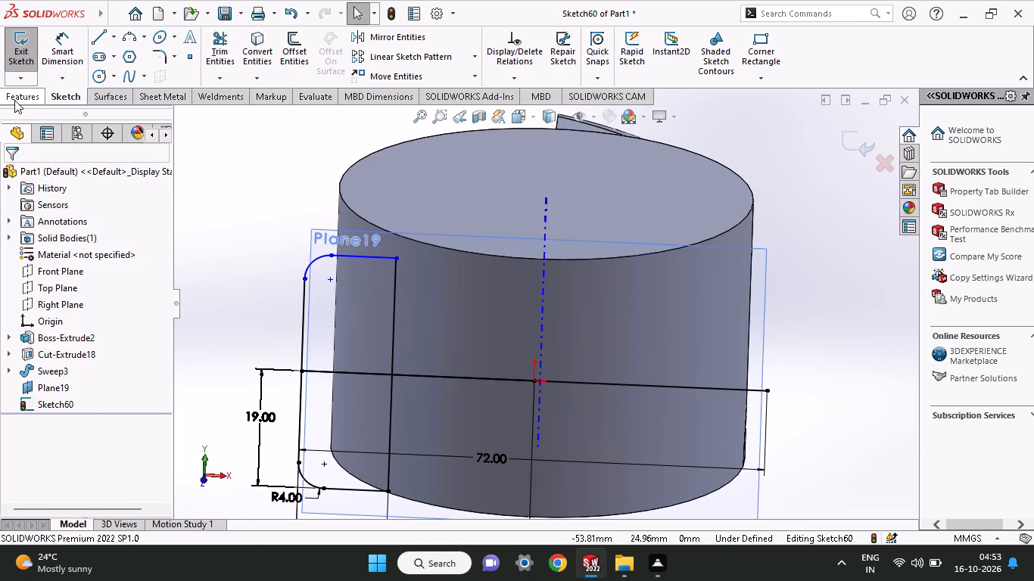
pyautogui.click(14, 100)
pyautogui.click(38, 62)
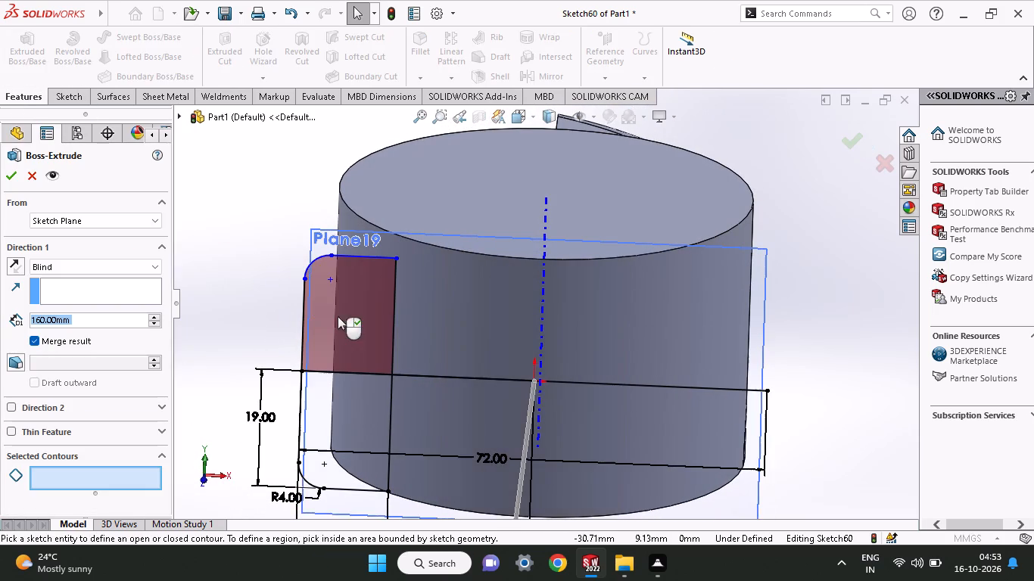
pyautogui.click(338, 316)
pyautogui.click(351, 408)
pyautogui.moveTo(425, 159); pyautogui.dragTo(420, 247, button='middle')
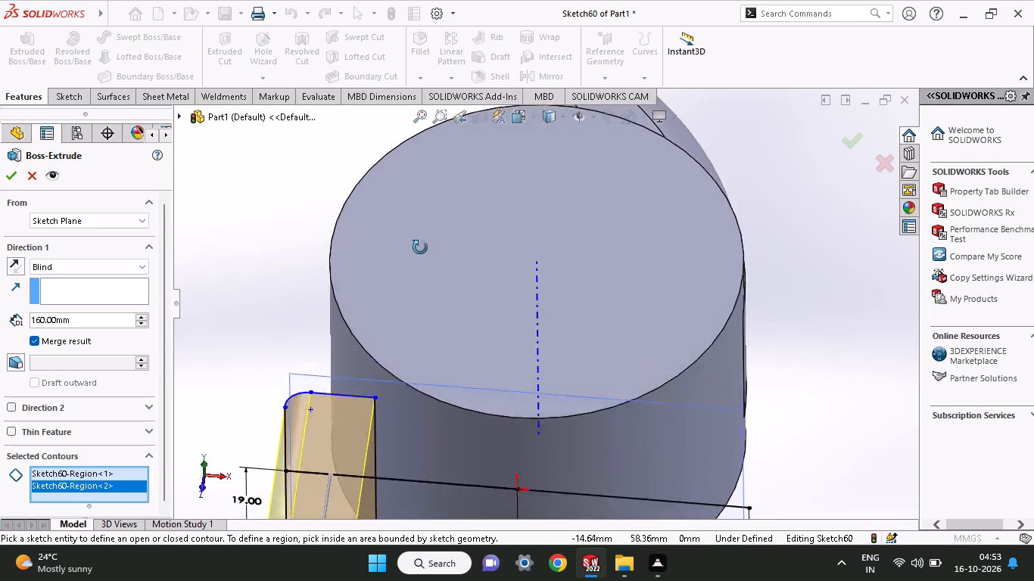
pyautogui.moveTo(420, 247); pyautogui.dragTo(425, 467, button='middle')
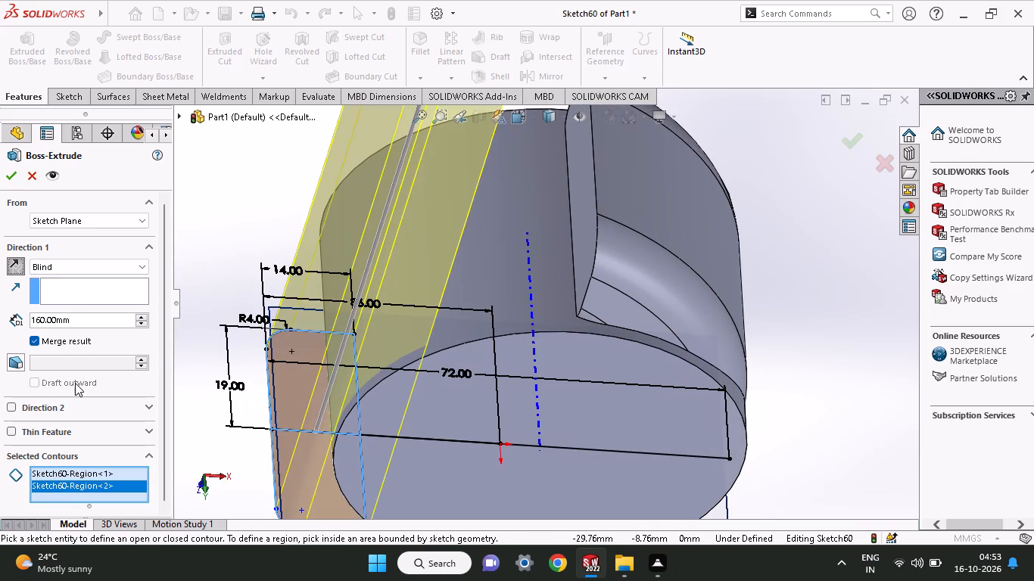
pyautogui.moveTo(83, 319); pyautogui.dragTo(0, 325)
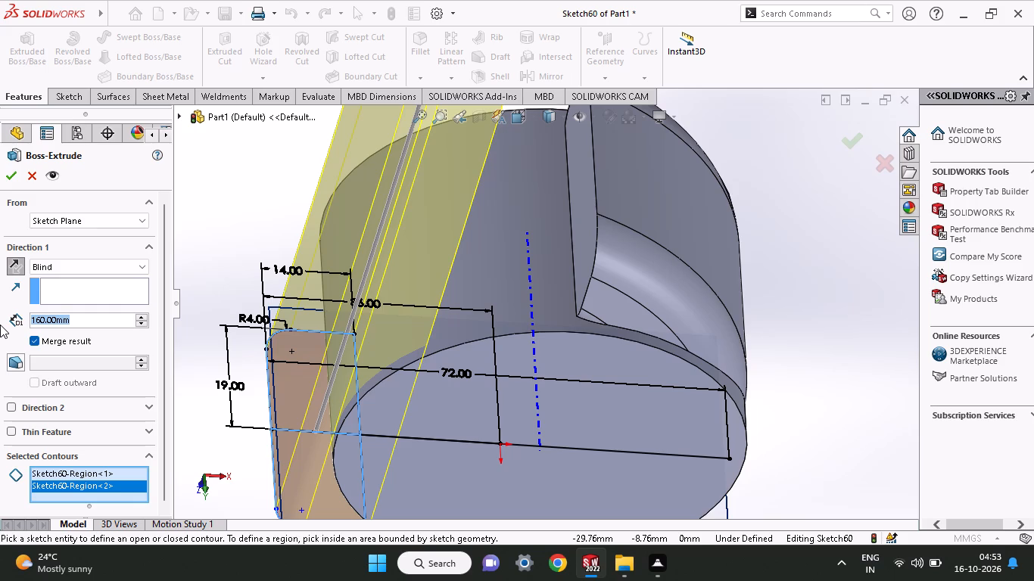
pyautogui.press('3')
pyautogui.press('Return')
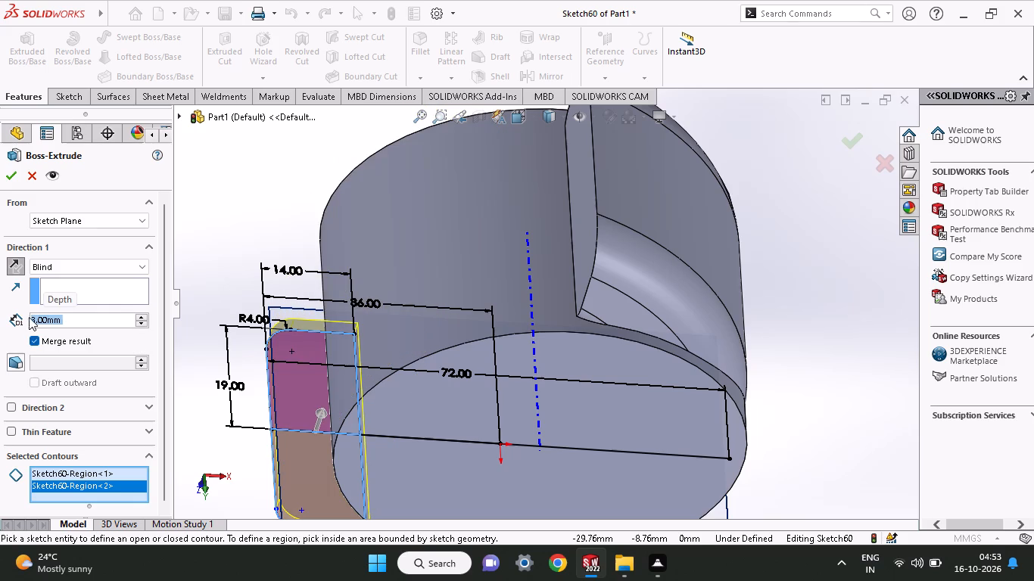
pyautogui.click(14, 174)
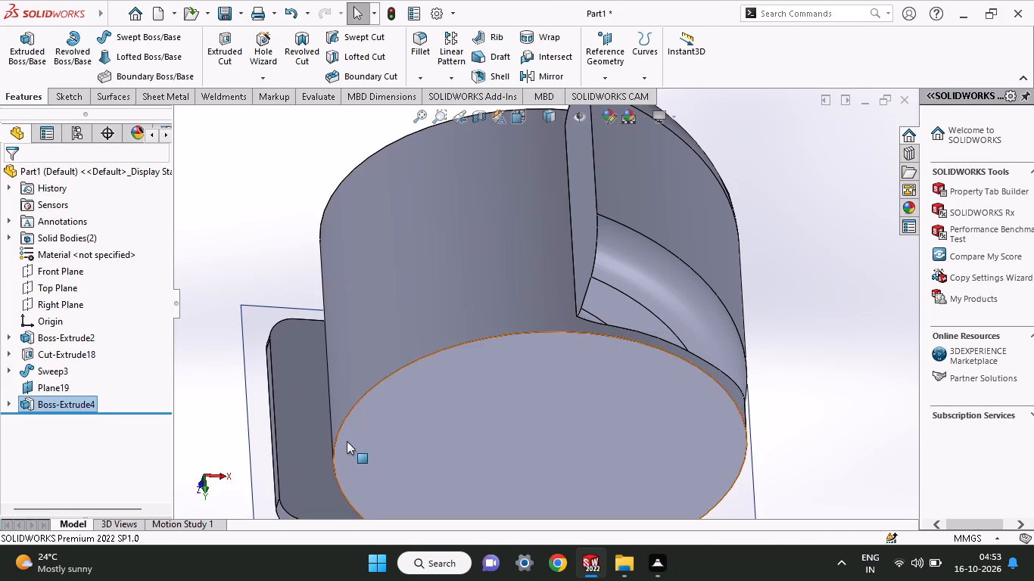
# Start a new sketch on Plane19 and draw a horizontal line about 46 mm long from the origin toward positive X.
pyautogui.moveTo(350, 441); pyautogui.dragTo(382, 102, button='middle')
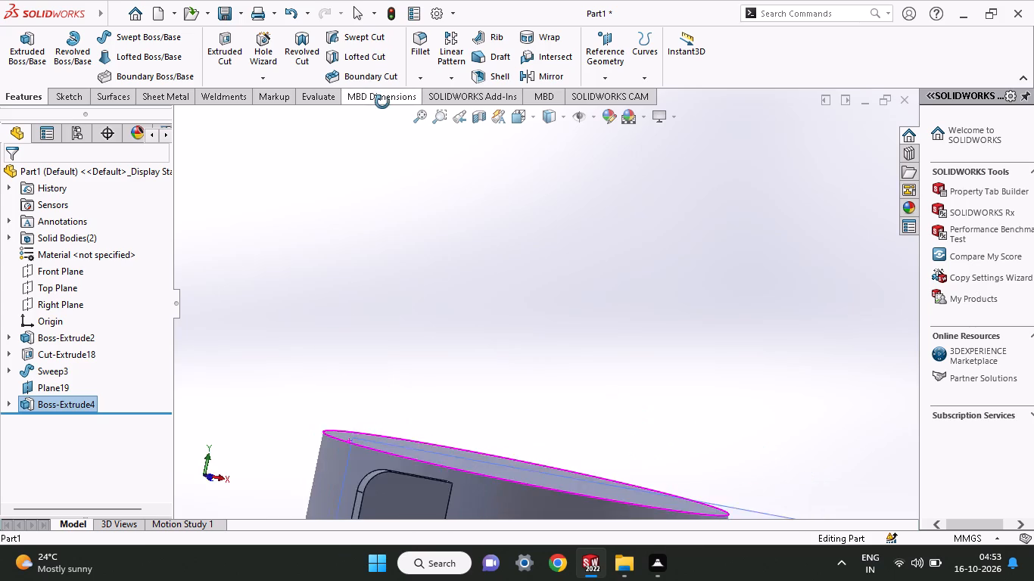
pyautogui.moveTo(382, 102); pyautogui.dragTo(363, 63, button='middle')
pyautogui.click(715, 483)
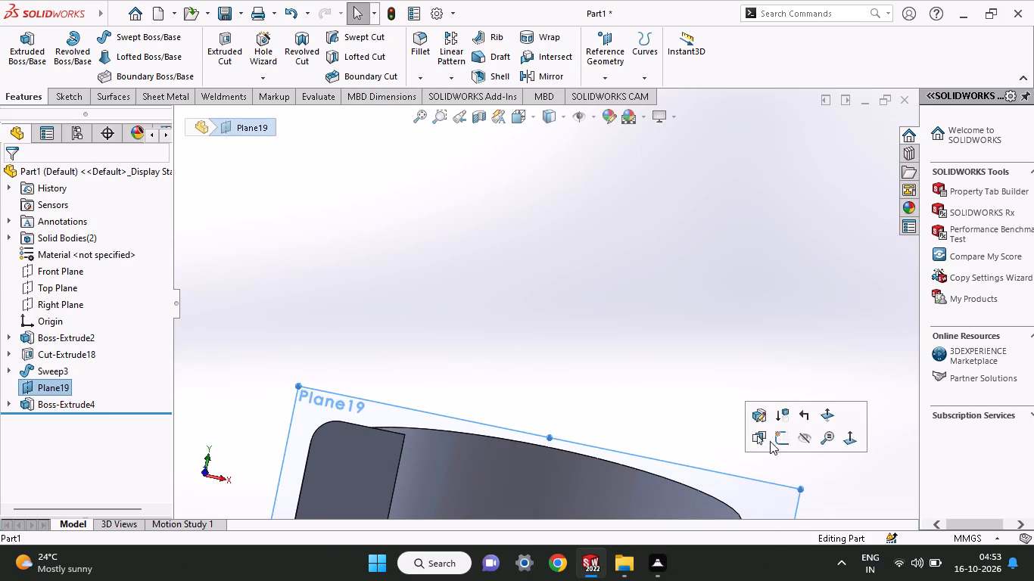
pyautogui.click(780, 440)
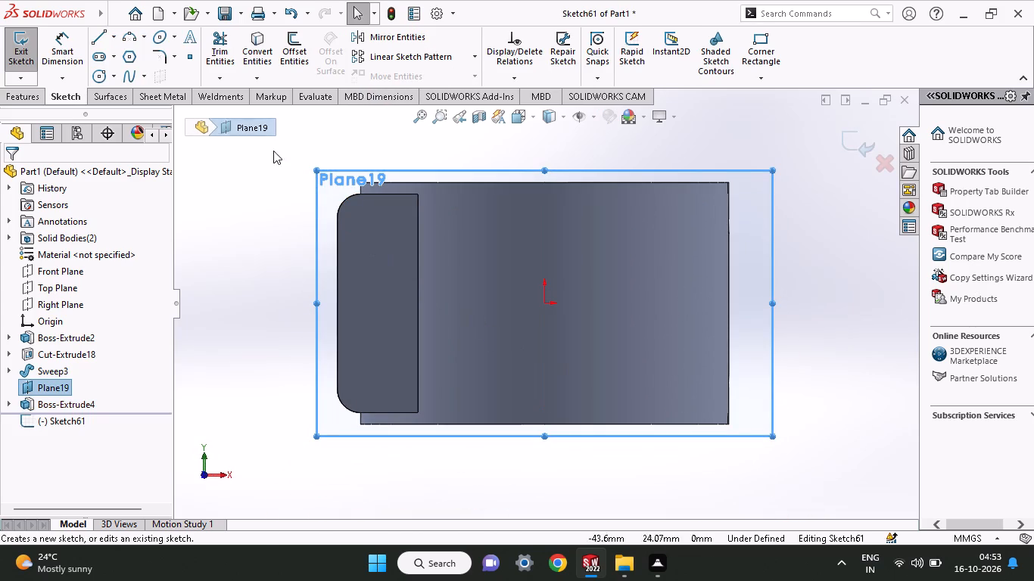
pyautogui.click(103, 36)
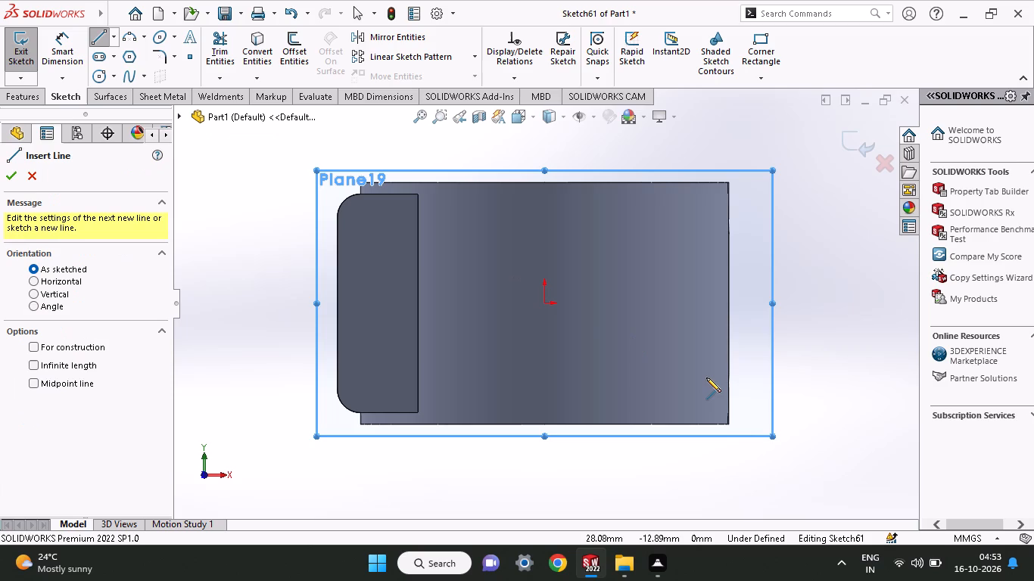
pyautogui.click(546, 302)
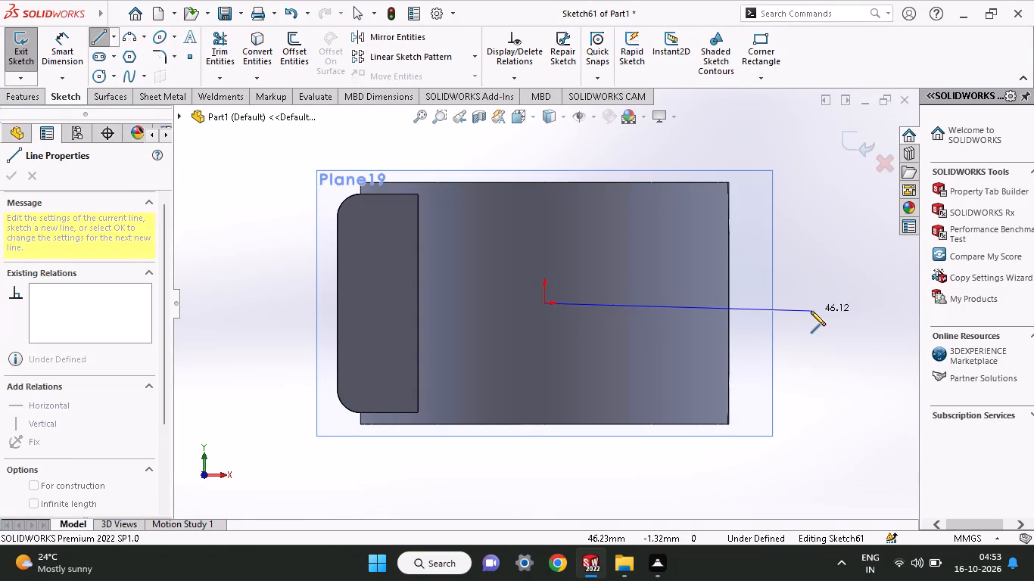
pyautogui.click(811, 305)
pyautogui.rightClick(811, 272)
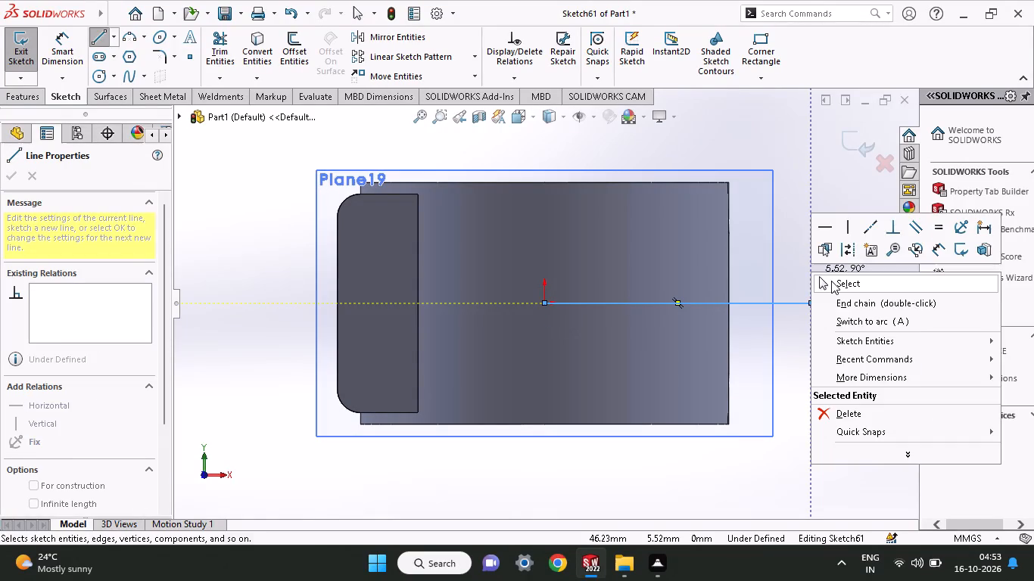
pyautogui.click(831, 281)
# Dimension the horizontal line's length as 36 mm.
pyautogui.click(70, 58)
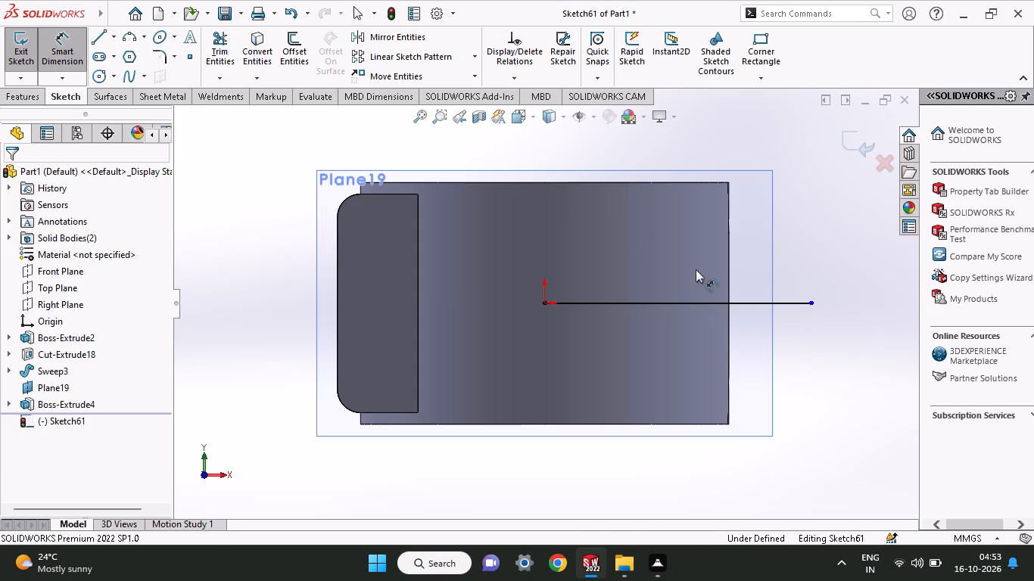
pyautogui.click(672, 306)
pyautogui.click(667, 346)
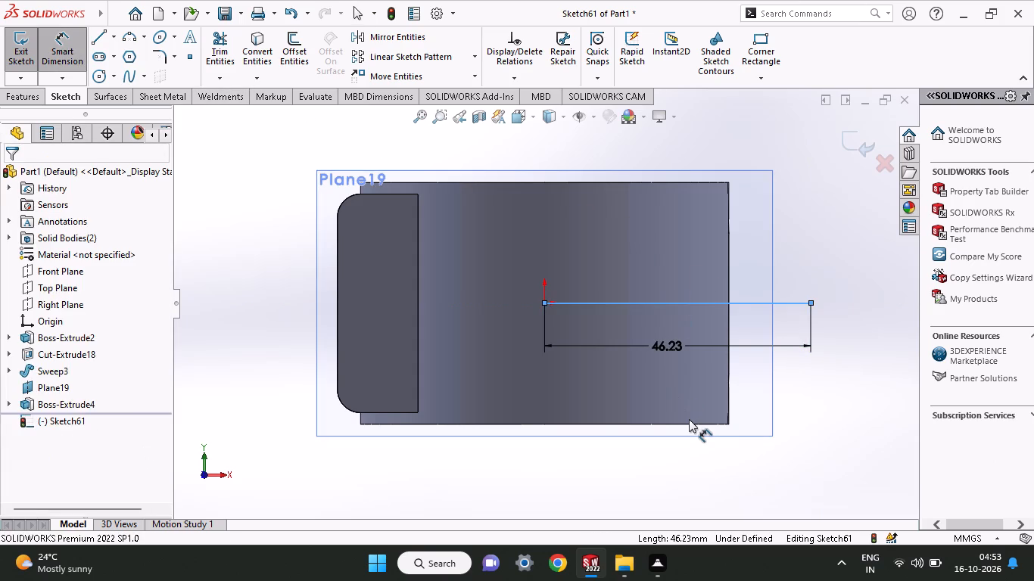
pyautogui.write('36')
pyautogui.press('Return')
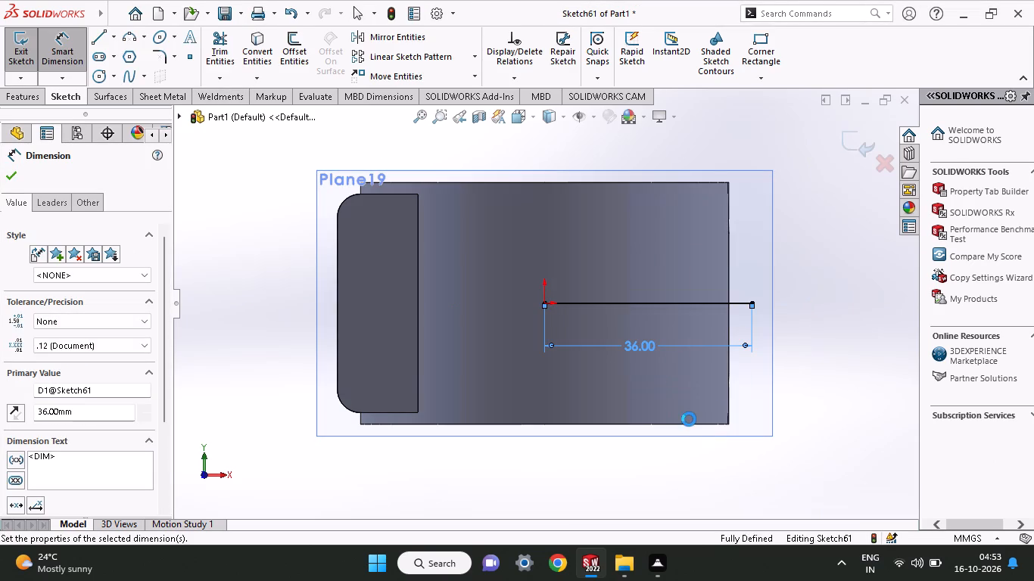
# Sketch a vertical line through the horizontal line's positive-X end, extending about 13 mm above and below it.
pyautogui.click(107, 42)
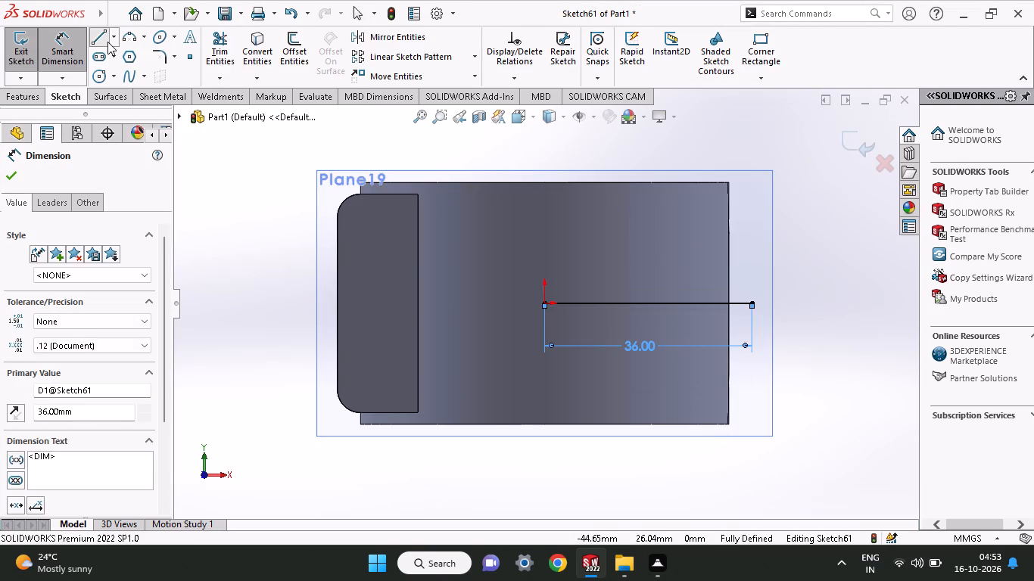
pyautogui.click(753, 300)
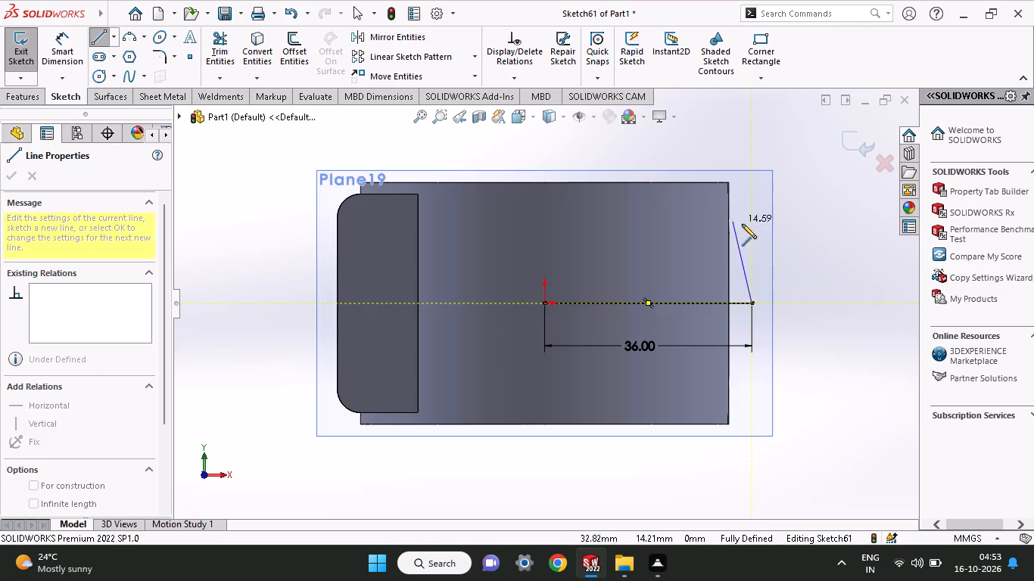
pyautogui.click(749, 228)
pyautogui.click(750, 378)
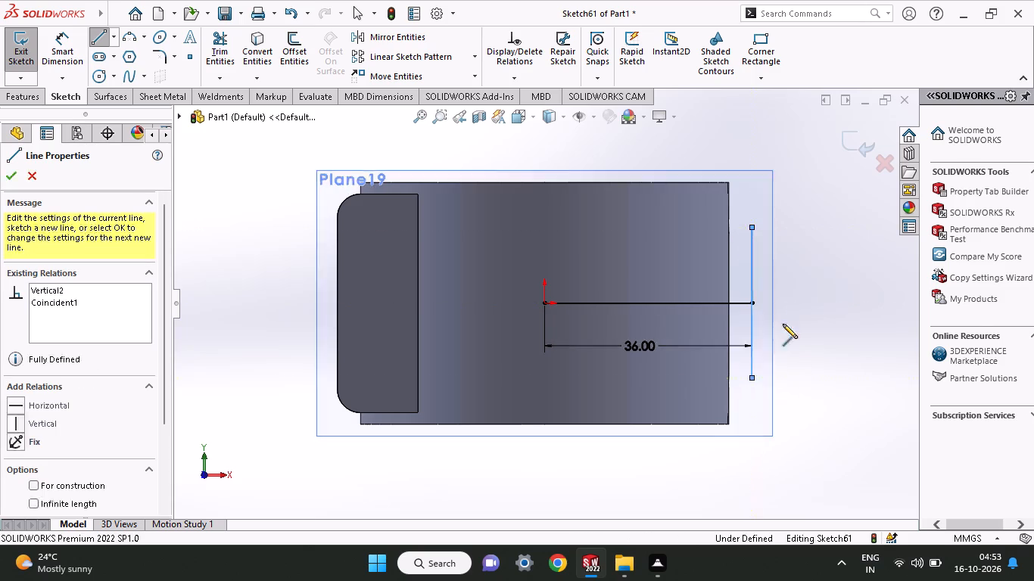
pyautogui.rightClick(790, 305)
pyautogui.click(812, 311)
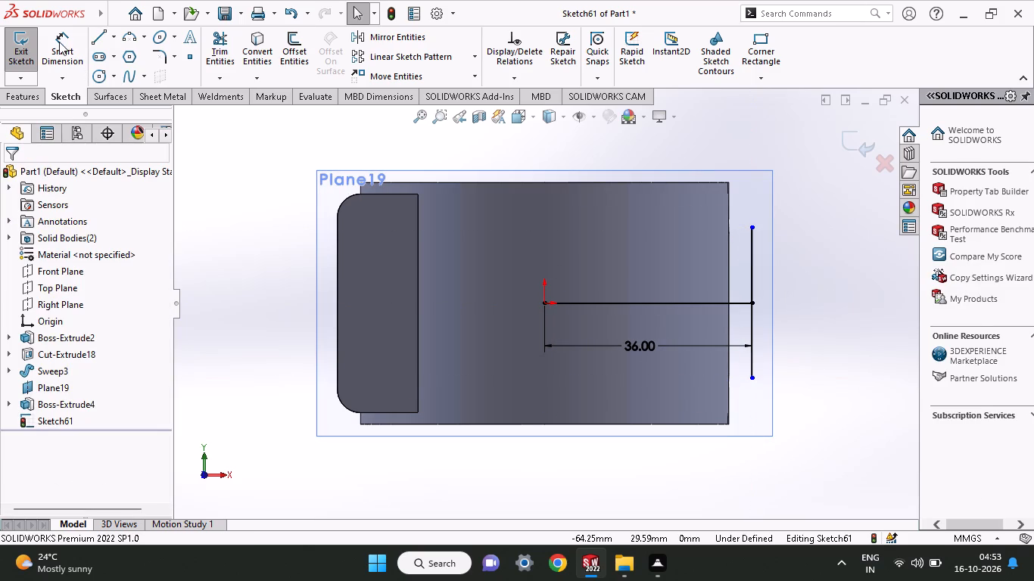
# Dimension the distance from the horizontal line's outer end to the vertical line's upper endpoint as 19 mm.
pyautogui.click(59, 41)
pyautogui.click(751, 302)
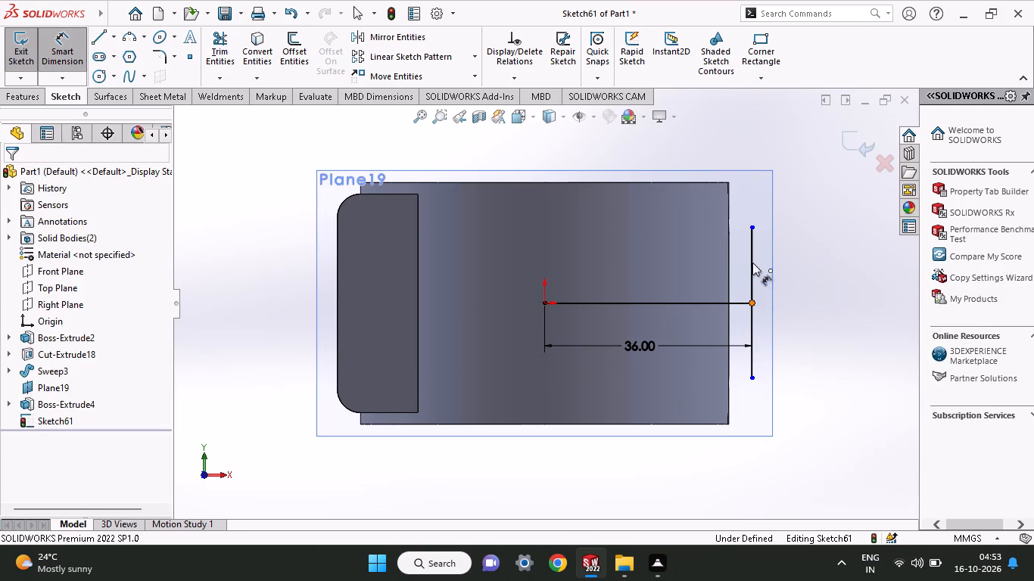
pyautogui.click(751, 226)
pyautogui.click(821, 246)
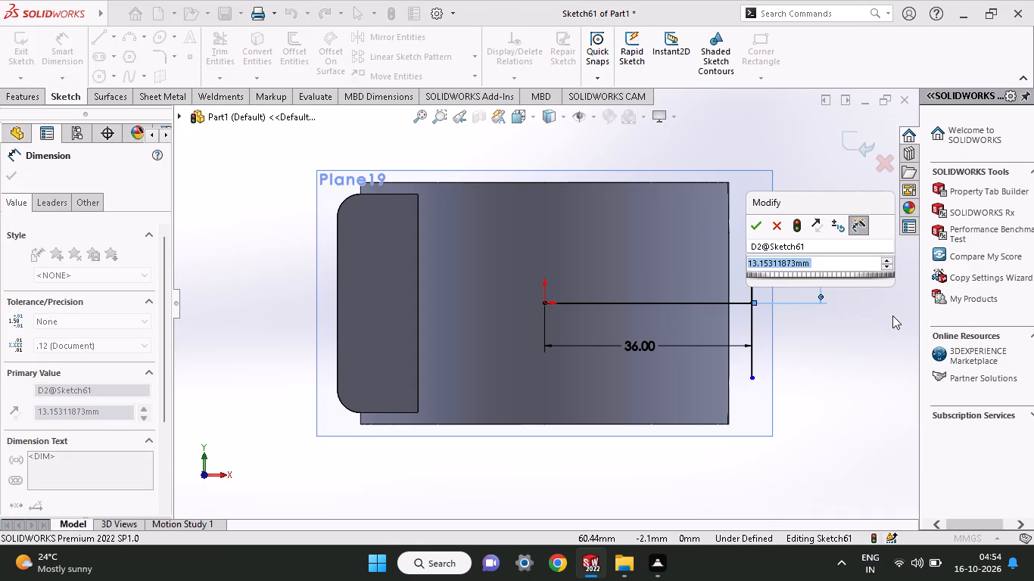
pyautogui.write('19')
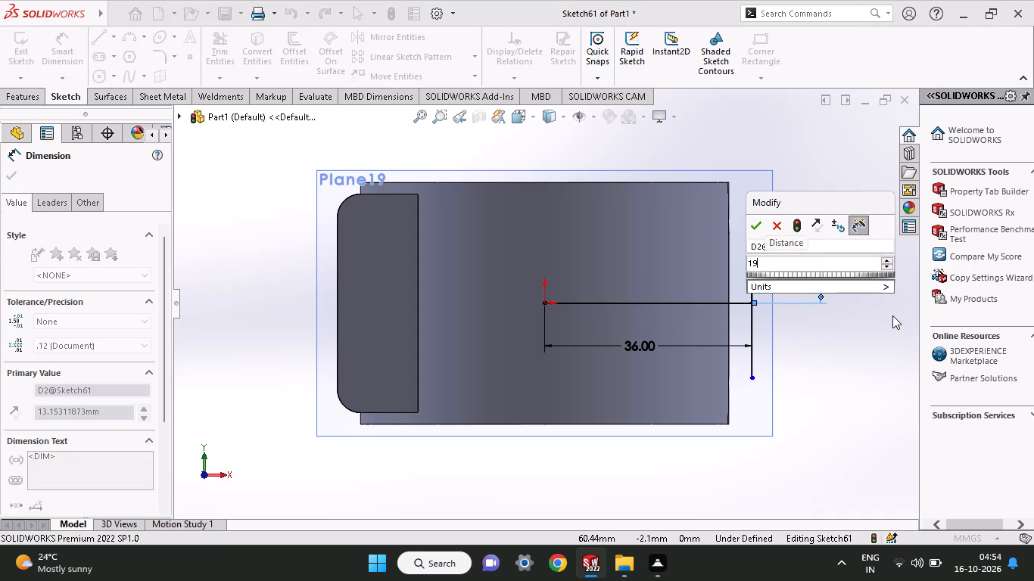
pyautogui.press('Return')
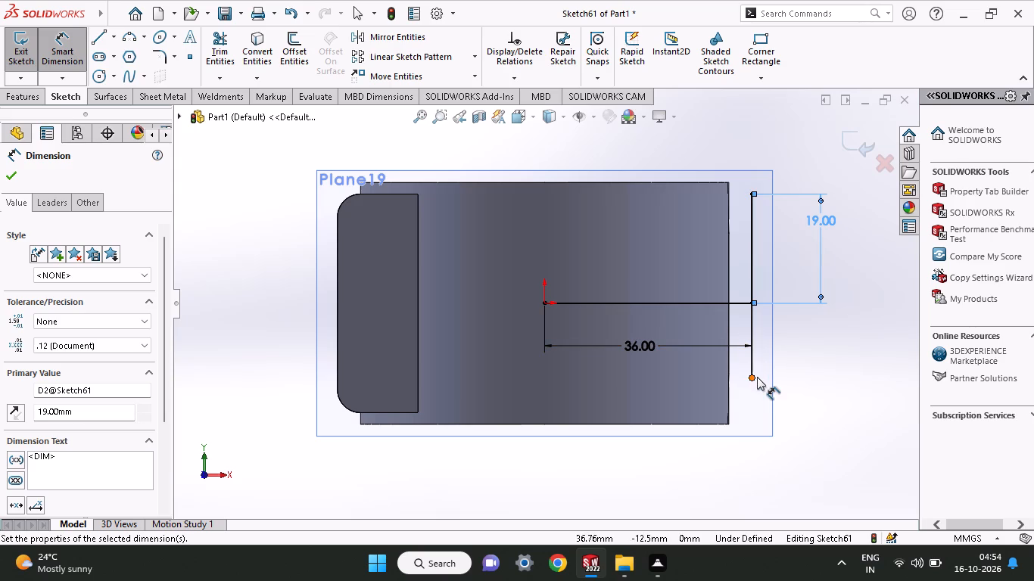
# Dimension the full length of the vertical line as 38 mm.
pyautogui.click(752, 362)
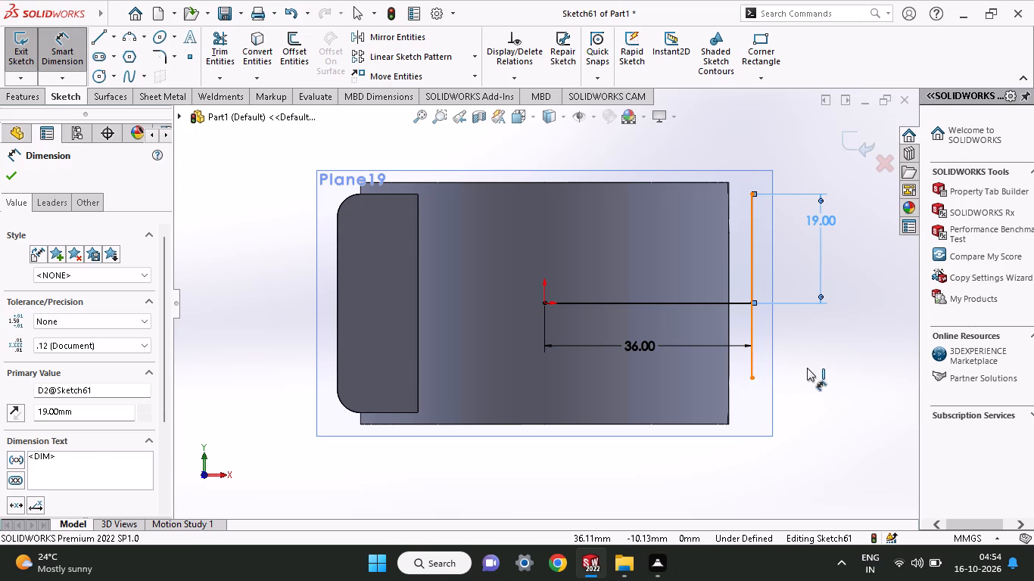
pyautogui.click(807, 368)
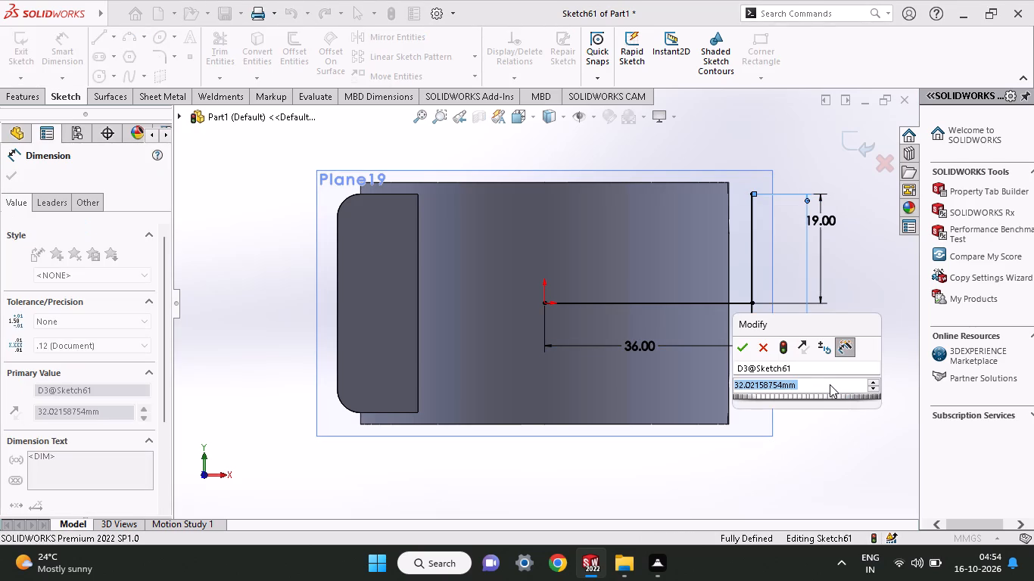
pyautogui.write('39')
pyautogui.press('BackSpace')
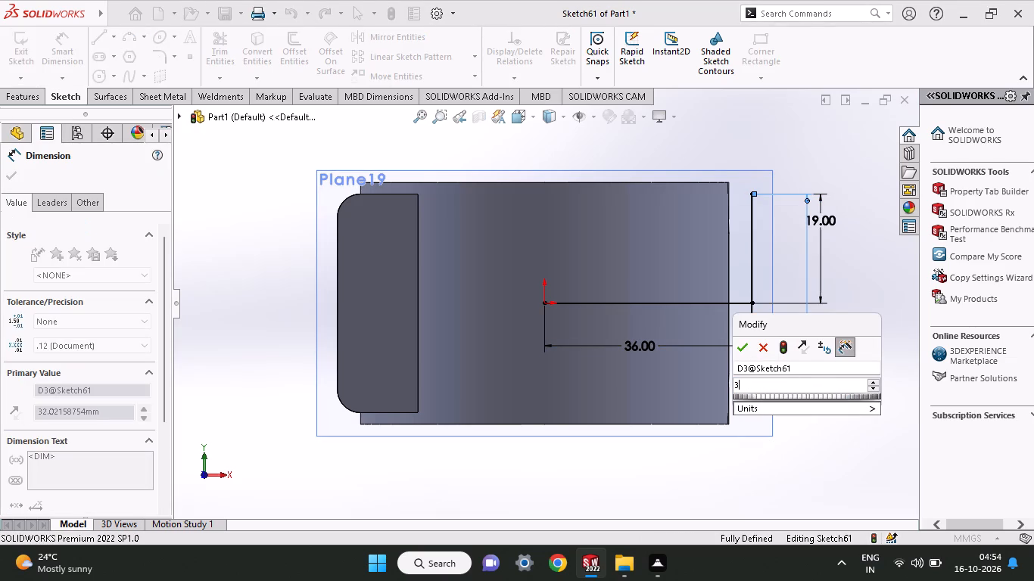
pyautogui.press('5')
pyautogui.press('BackSpace')
pyautogui.press('8')
pyautogui.press('Return')
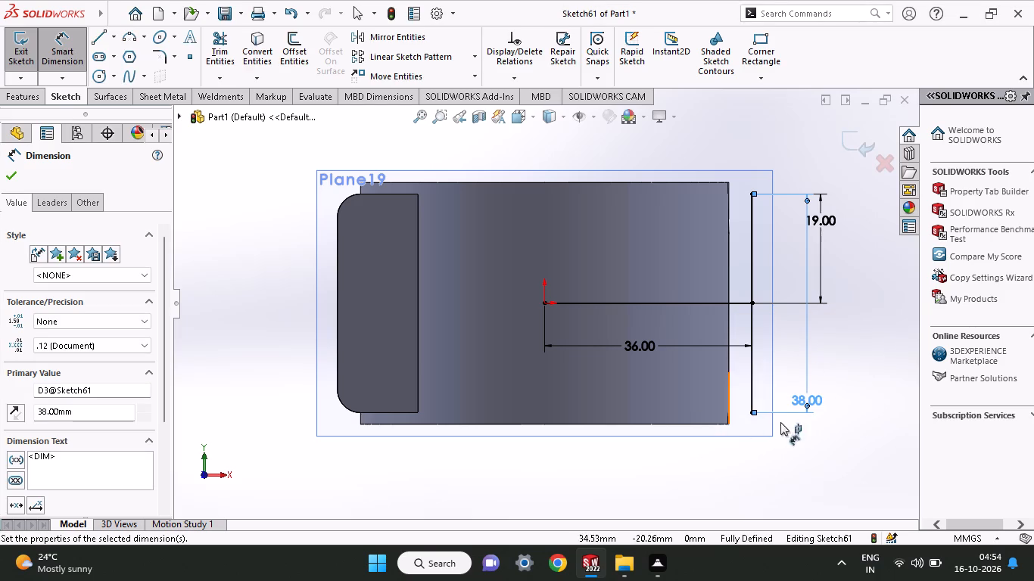
# Sketch a horizontal line about 16.5 mm long from the vertical line's lower endpoint toward negative X.
pyautogui.click(95, 42)
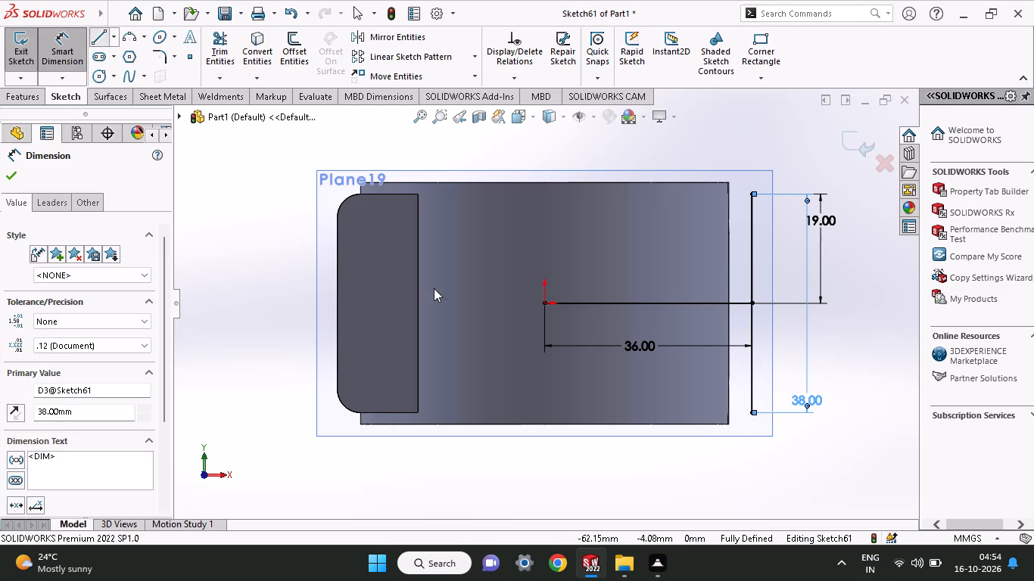
pyautogui.click(750, 416)
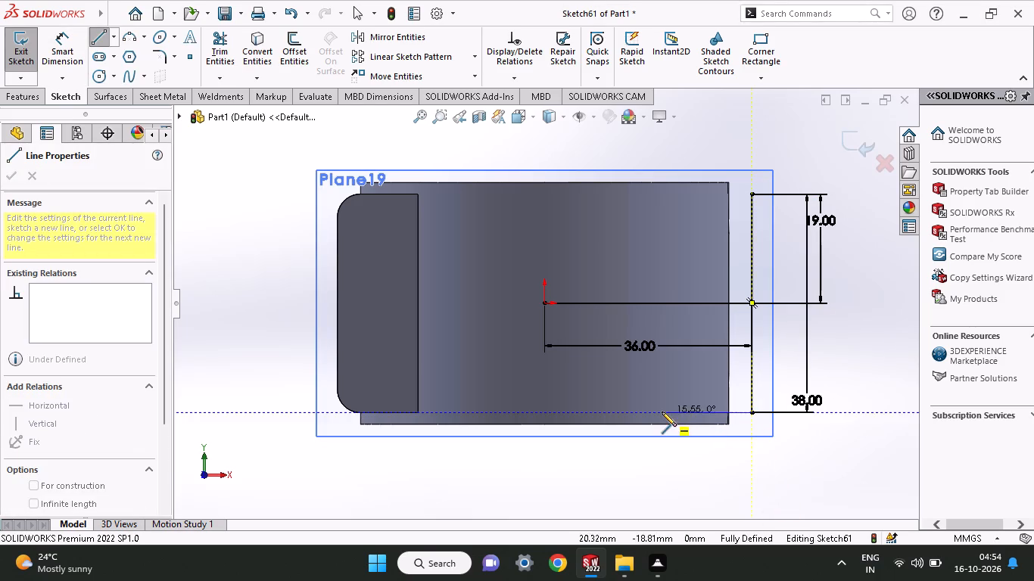
pyautogui.click(657, 410)
pyautogui.rightClick(616, 402)
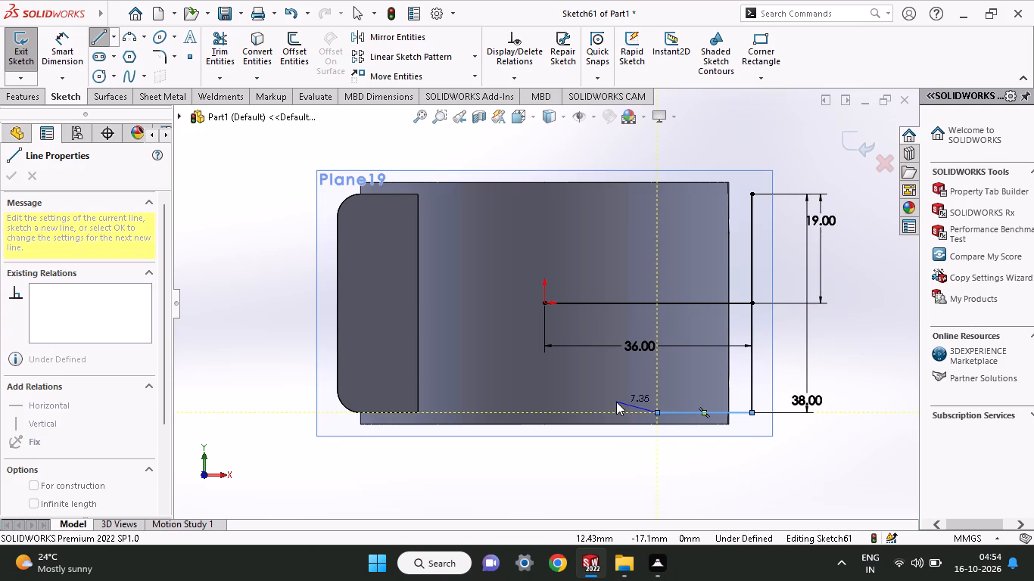
pyautogui.click(624, 405)
# Dimension the lower horizontal line's length as 14 mm.
pyautogui.click(70, 51)
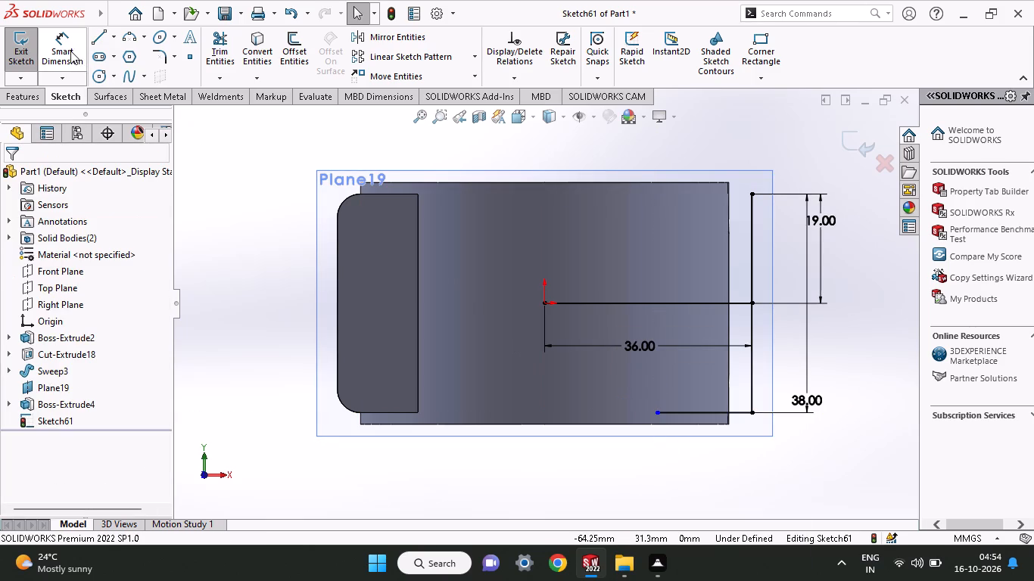
pyautogui.click(690, 417)
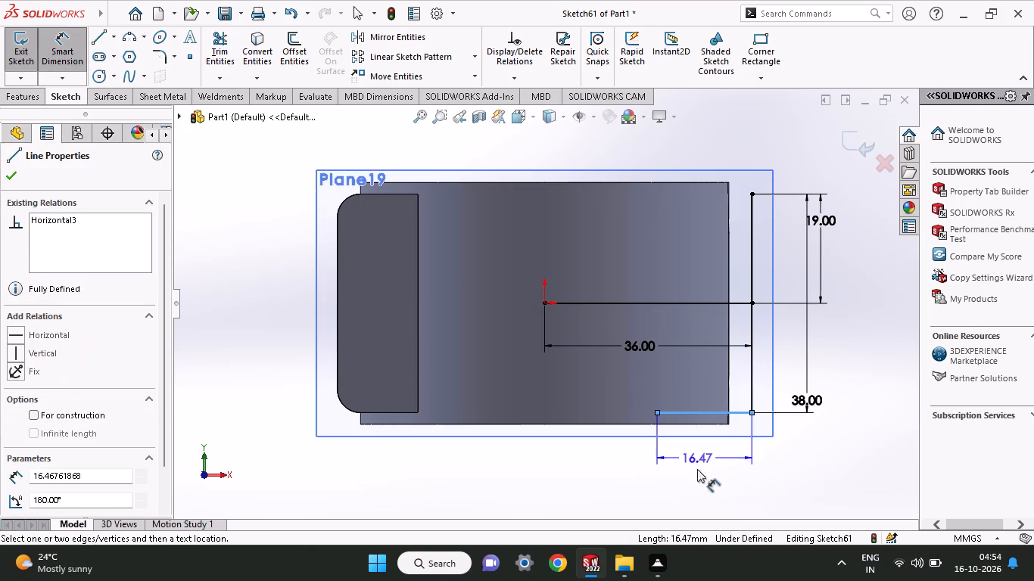
pyautogui.click(697, 474)
pyautogui.write('14')
pyautogui.press('Return')
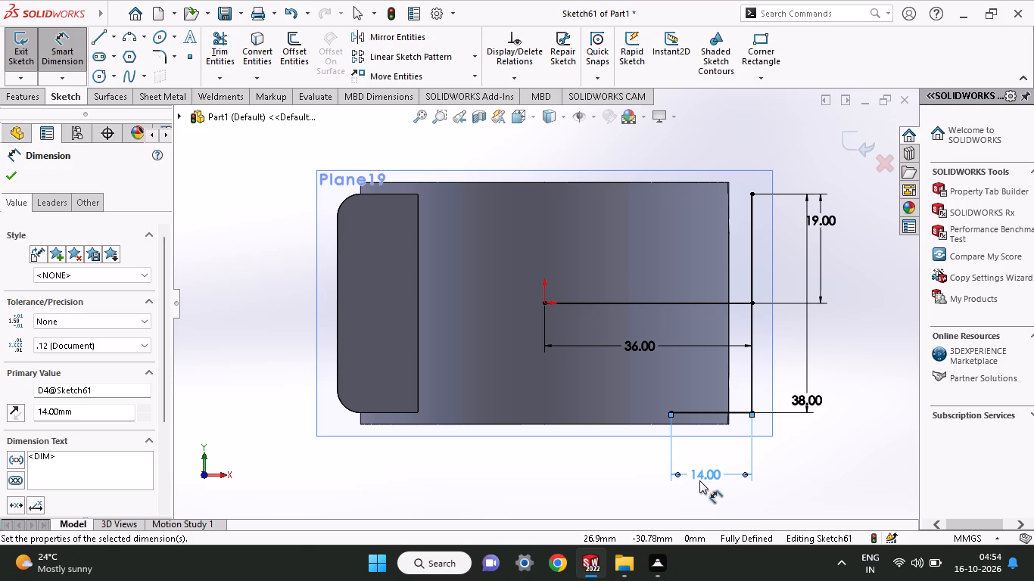
# Close the rectangle with a vertical line up from the lower line's inner end and a horizontal line to the outer line's upper endpoint.
pyautogui.click(99, 36)
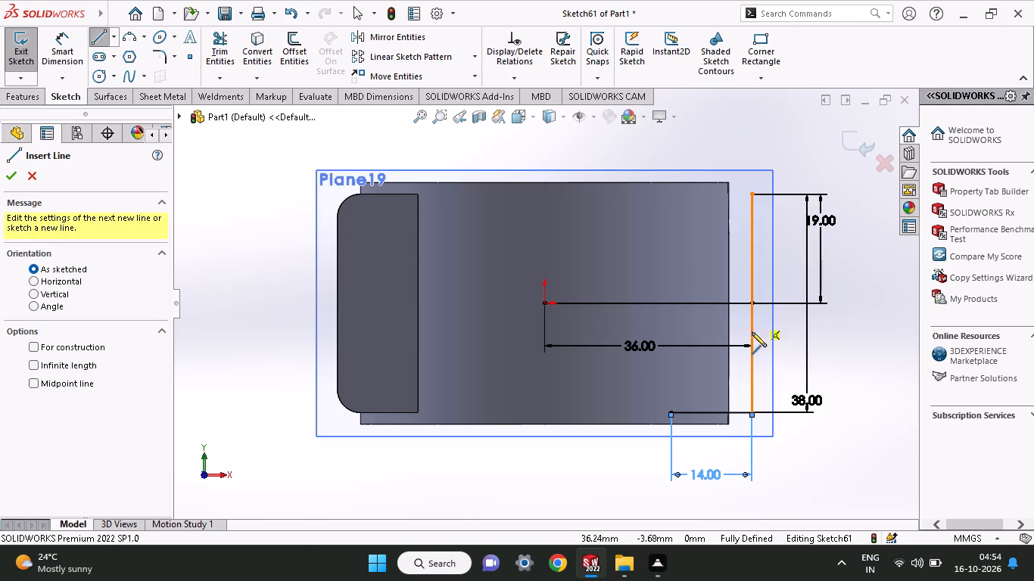
pyautogui.click(668, 413)
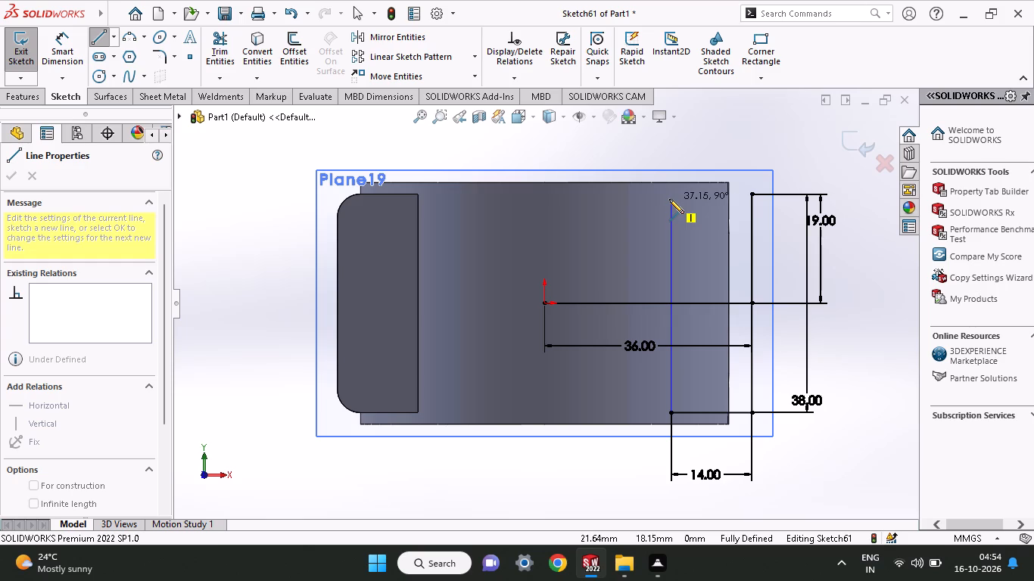
pyautogui.click(669, 194)
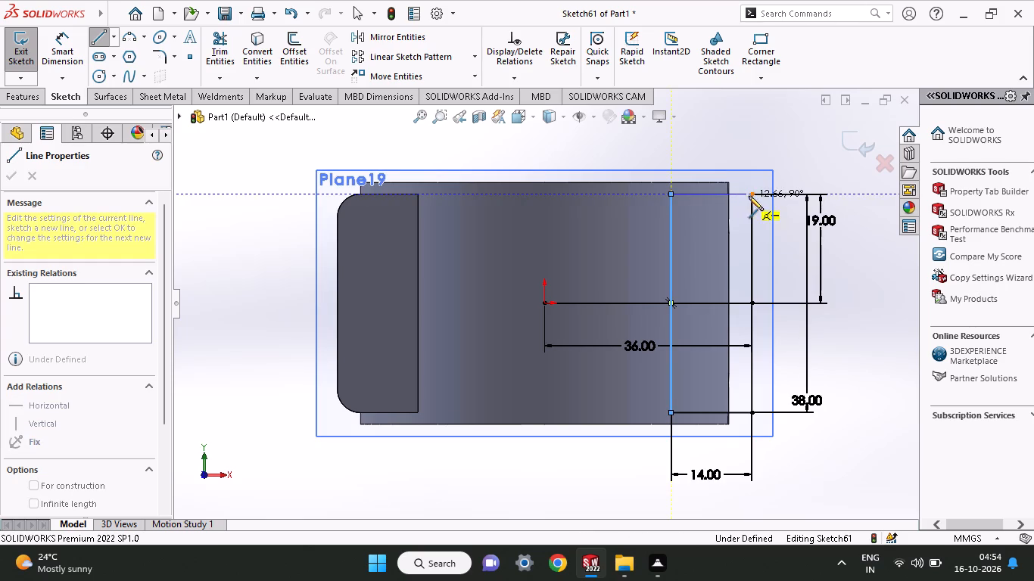
pyautogui.click(751, 195)
pyautogui.rightClick(653, 140)
pyautogui.click(669, 146)
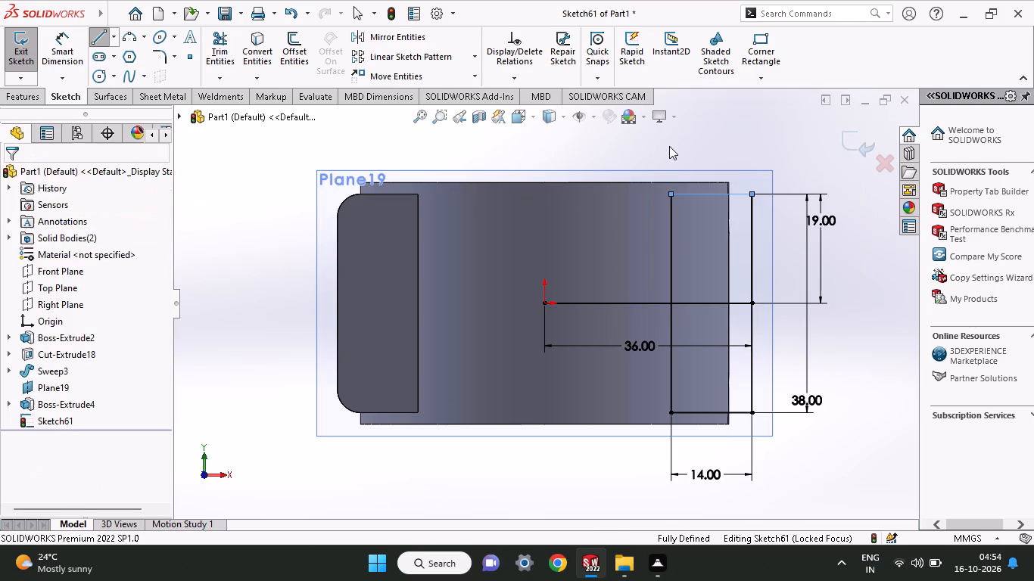
# Apply 4 mm sketch fillets to the rectangle's two outer corners on the positive-X side.
pyautogui.click(165, 53)
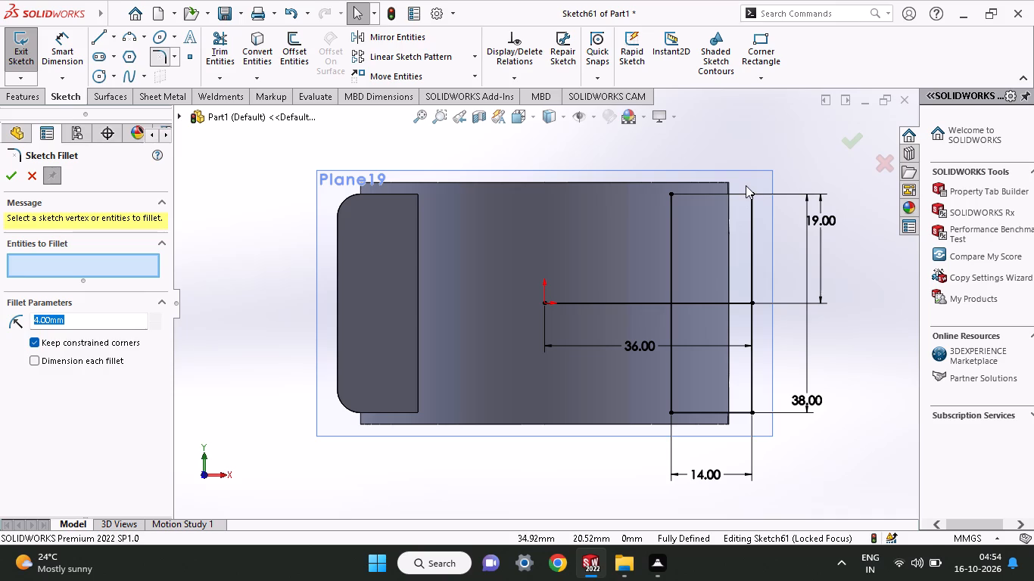
pyautogui.click(746, 191)
pyautogui.click(752, 220)
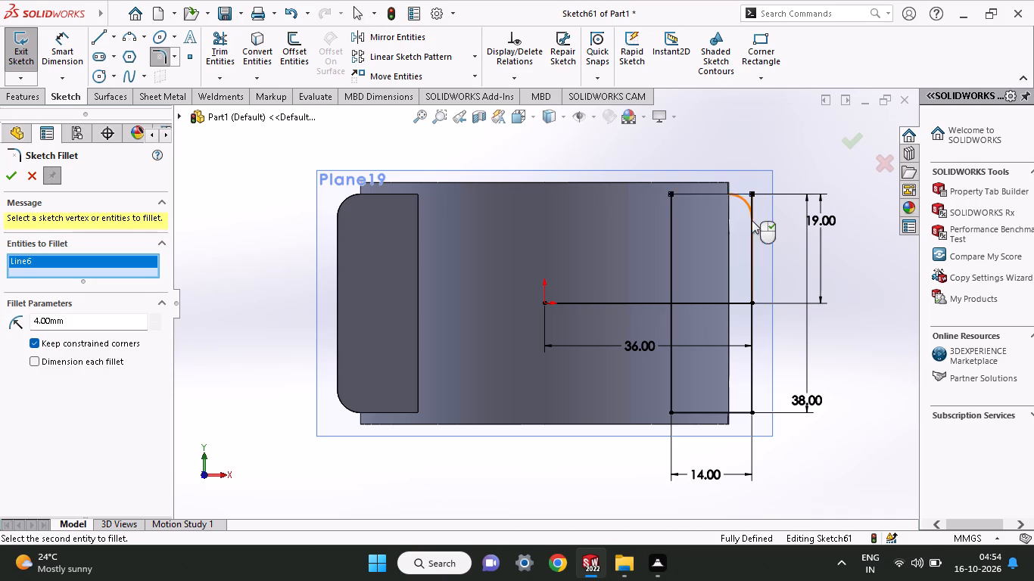
pyautogui.click(754, 385)
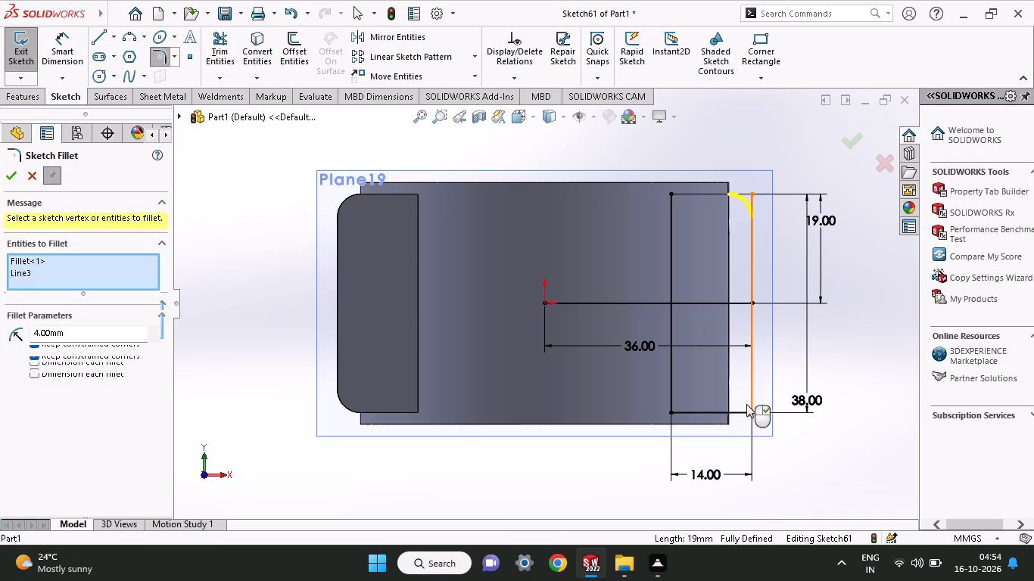
pyautogui.click(741, 415)
pyautogui.click(14, 172)
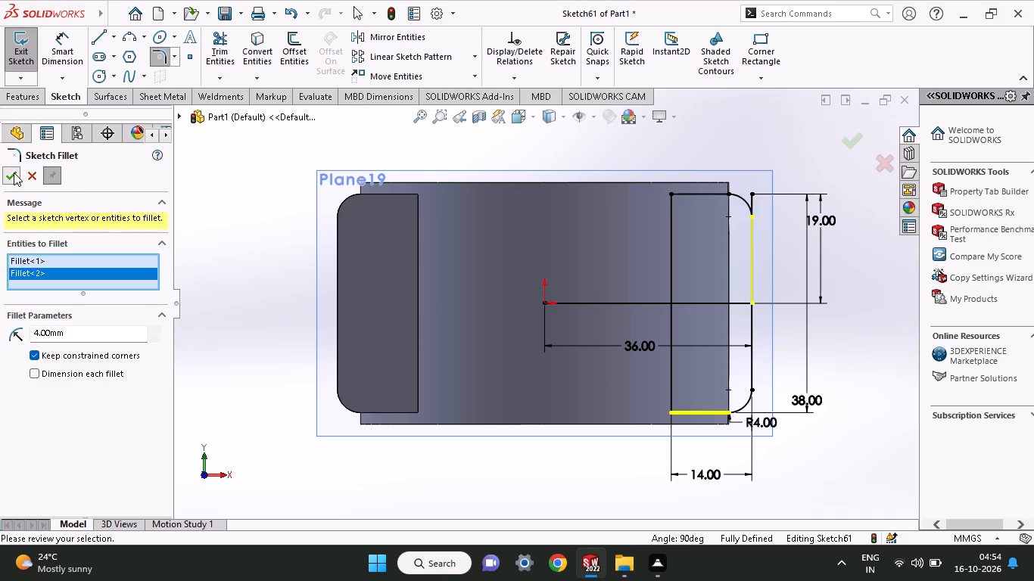
pyautogui.click(5, 183)
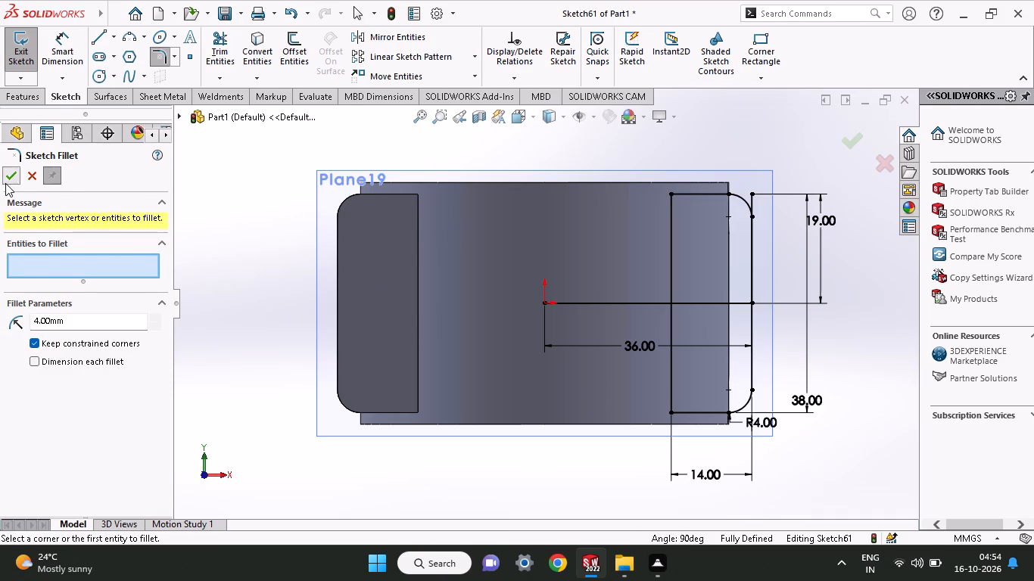
# Extrude both regions of the rounded rectangle as a 3 mm blind boss in the reversed direction, toward the cylinder, with Merge result on.
pyautogui.click(17, 91)
pyautogui.click(16, 68)
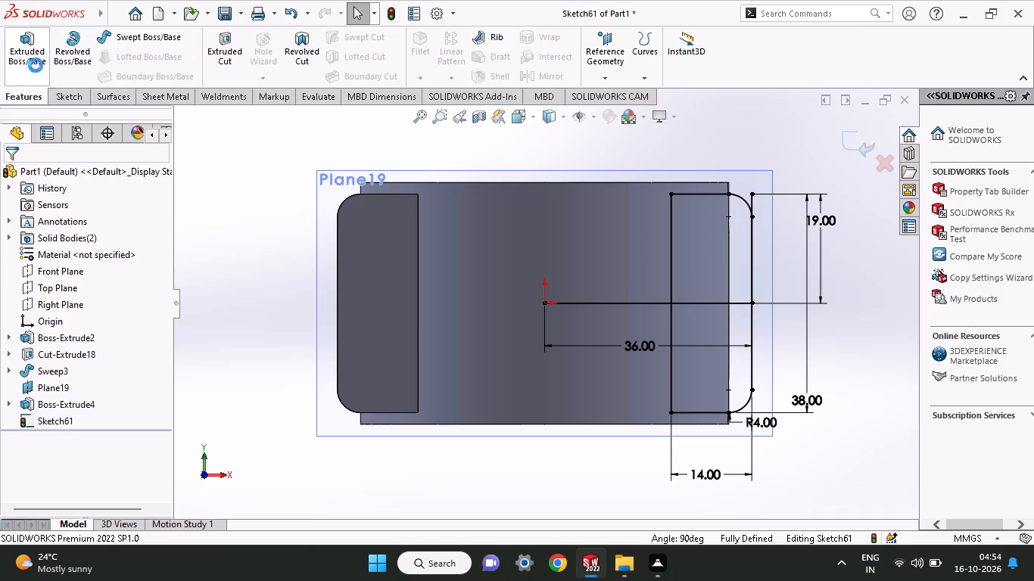
pyautogui.click(730, 282)
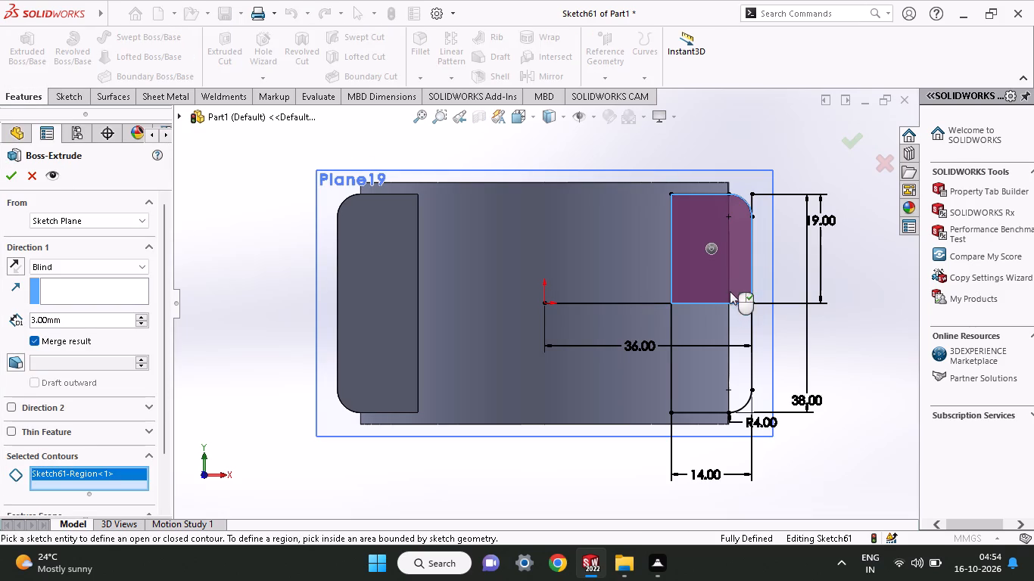
pyautogui.click(736, 343)
pyautogui.moveTo(805, 247); pyautogui.dragTo(758, 424, button='middle')
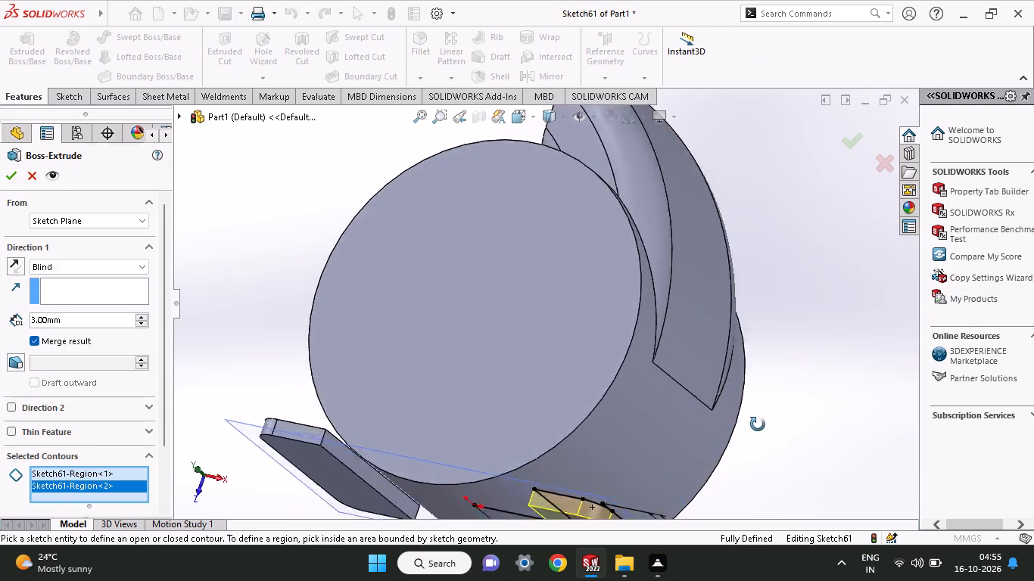
pyautogui.moveTo(758, 424); pyautogui.dragTo(705, 369, button='middle')
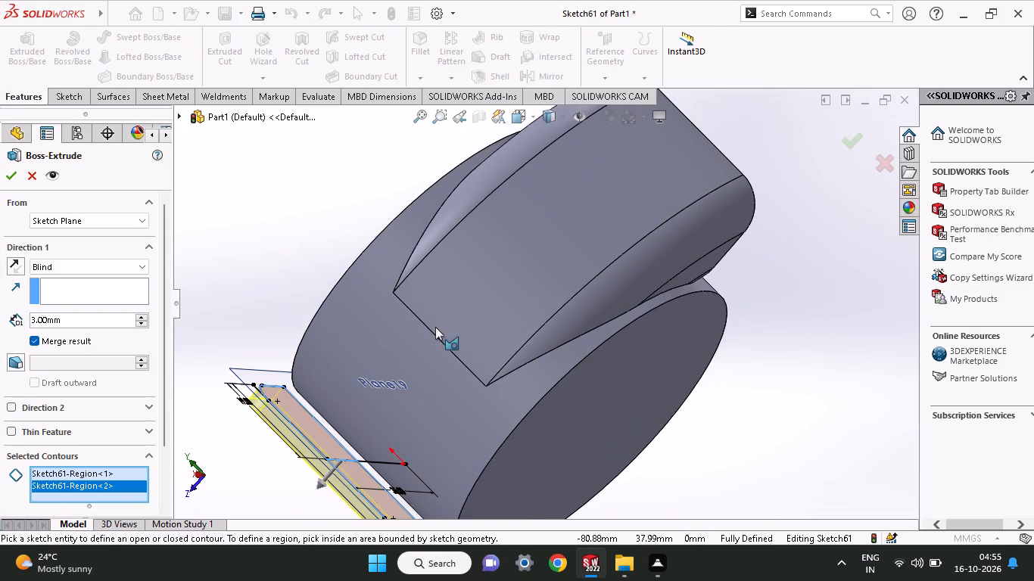
pyautogui.click(9, 259)
pyautogui.click(18, 175)
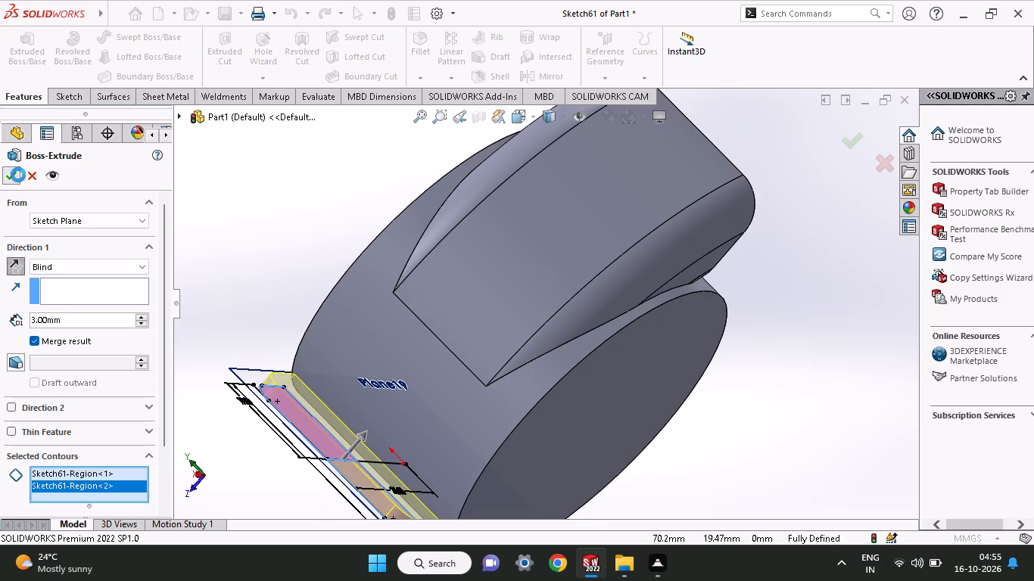
# Examine both side plates and their position relative to the cylinder from several angles.
pyautogui.moveTo(182, 207); pyautogui.dragTo(266, 338, button='middle')
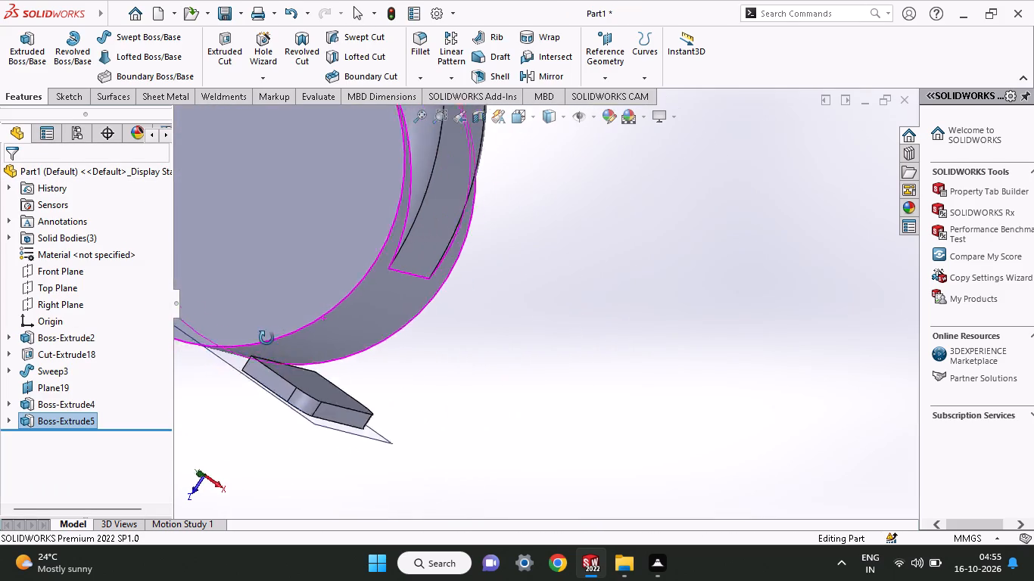
pyautogui.moveTo(266, 338); pyautogui.dragTo(213, 334, button='middle')
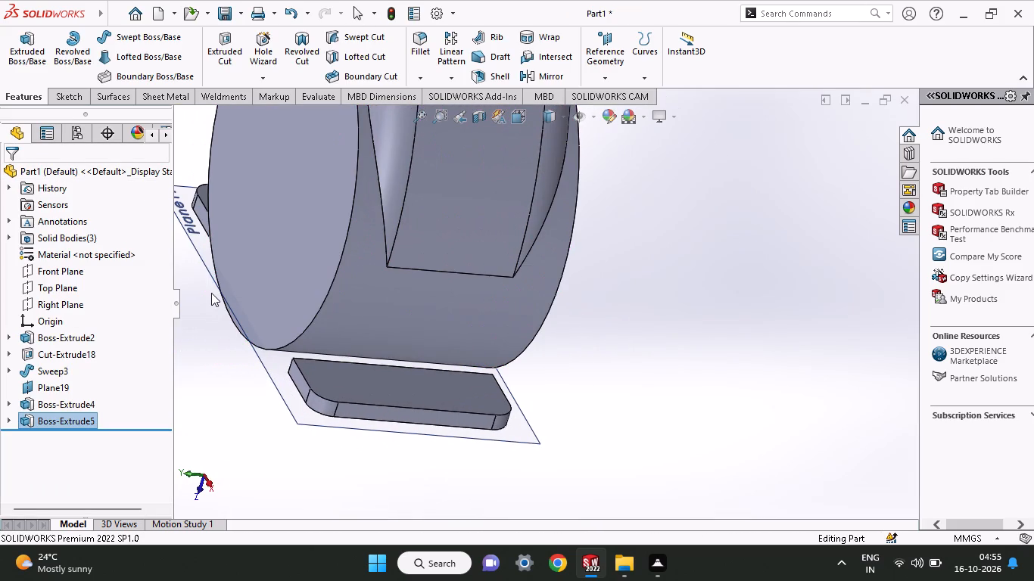
pyautogui.keyDown('ctrl'); pyautogui.scroll(1, 211, 293); pyautogui.keyUp('ctrl')
pyautogui.keyDown('ctrl'); pyautogui.scroll(-1, 331, 387); pyautogui.keyUp('ctrl')
pyautogui.moveTo(331, 387); pyautogui.dragTo(388, 286, button='middle')
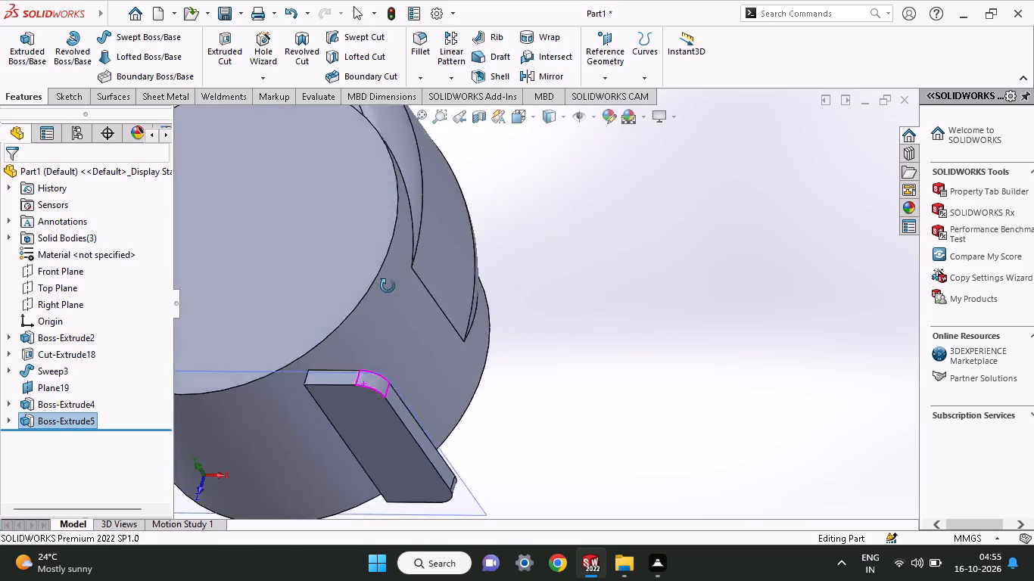
pyautogui.moveTo(388, 286); pyautogui.dragTo(347, 328, button='middle')
pyautogui.keyDown('ctrl'); pyautogui.scroll(1, 347, 328); pyautogui.keyUp('ctrl')
pyautogui.moveTo(338, 332); pyautogui.dragTo(338, 333, button='middle')
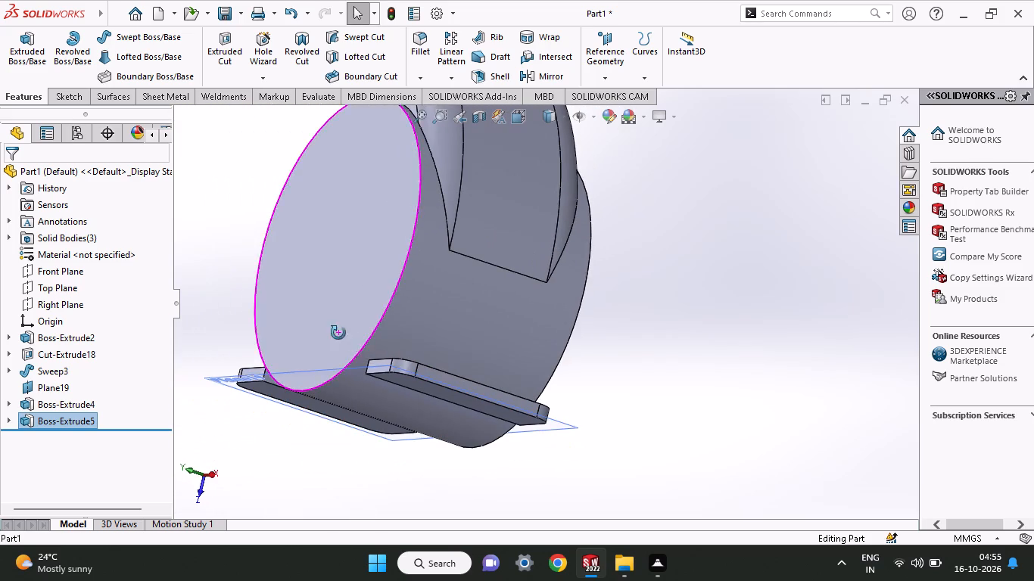
pyautogui.moveTo(338, 333); pyautogui.dragTo(675, 359, button='middle')
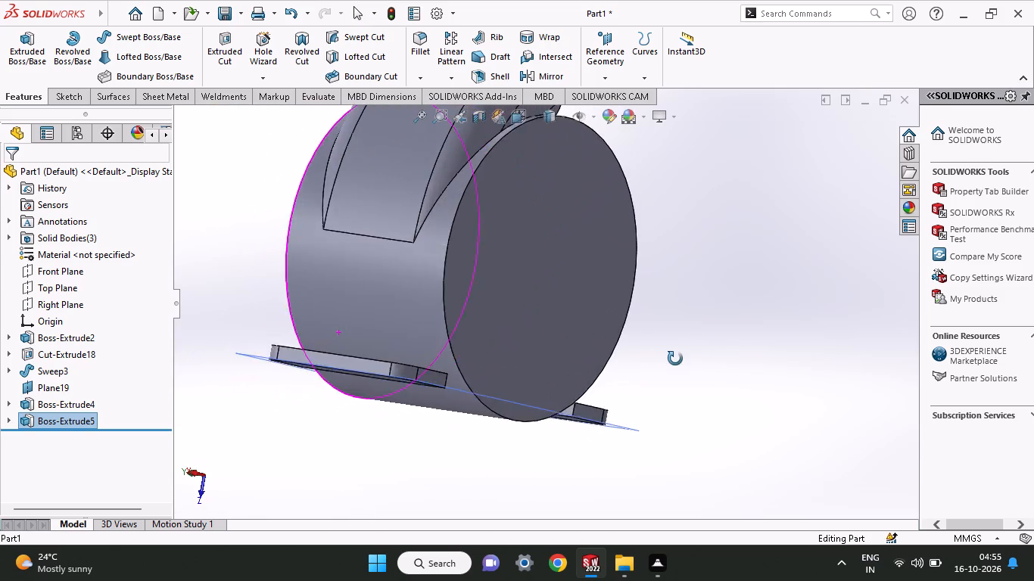
pyautogui.moveTo(675, 359); pyautogui.dragTo(618, 505, button='middle')
pyautogui.click(705, 362)
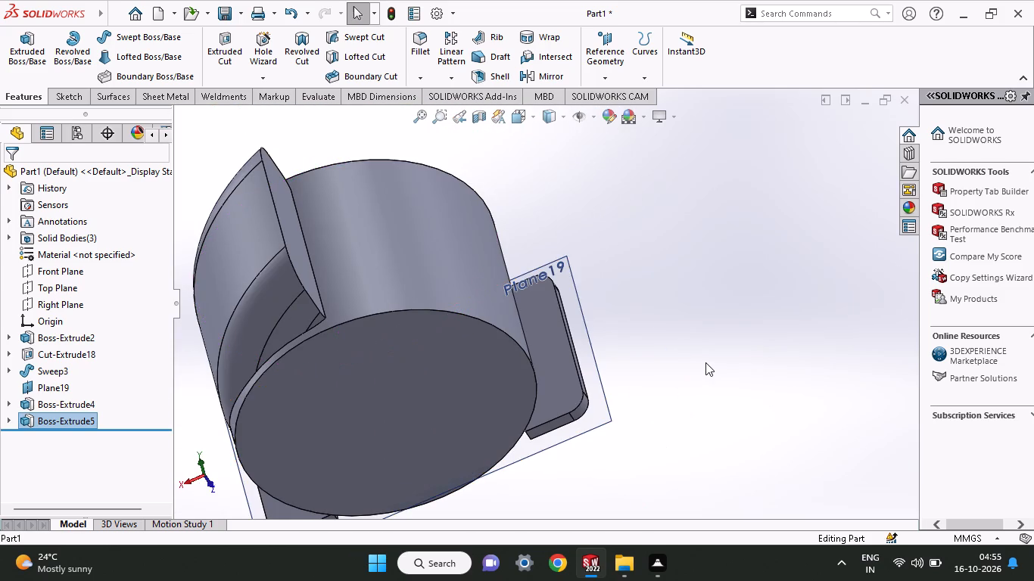
# On the cylinder-facing flat face of the positive-X side plate, sketch a horizontal line about 14 mm long, level with the origin, ending at the plate's outer edge.
pyautogui.moveTo(705, 362); pyautogui.dragTo(656, 433, button='middle')
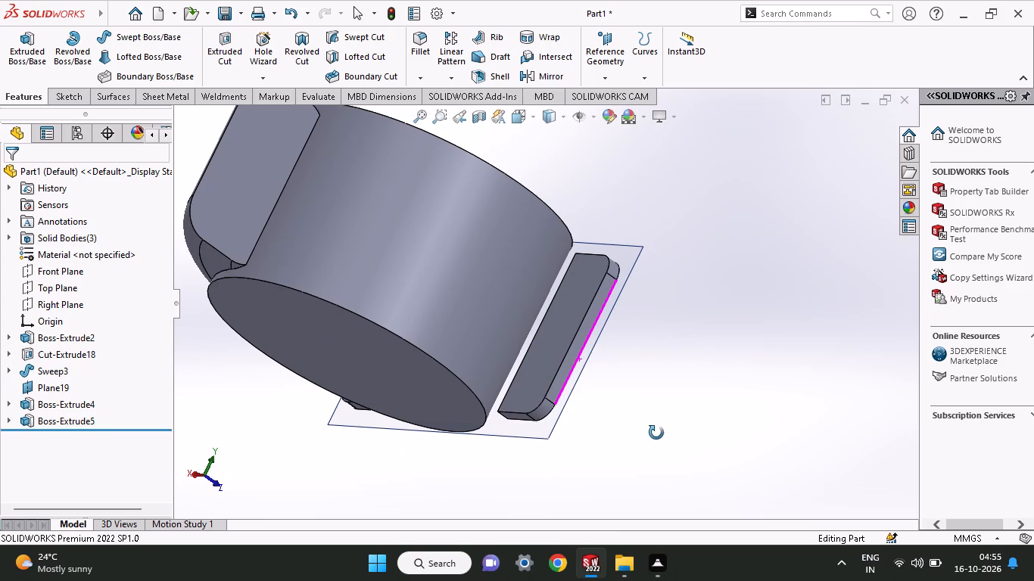
pyautogui.moveTo(656, 433); pyautogui.dragTo(909, 337, button='middle')
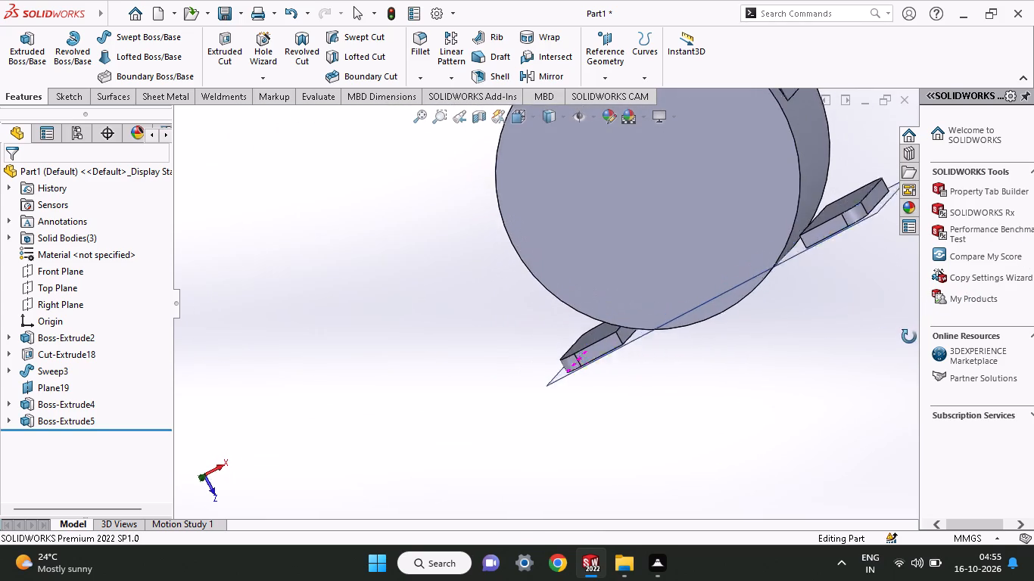
pyautogui.moveTo(909, 337); pyautogui.dragTo(911, 414, button='middle')
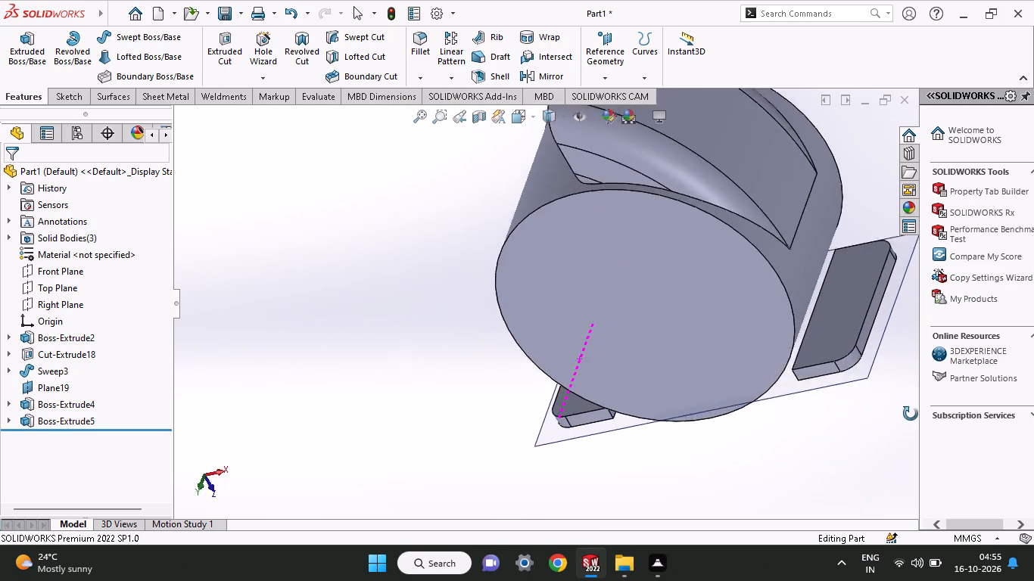
pyautogui.moveTo(911, 414); pyautogui.dragTo(849, 492, button='middle')
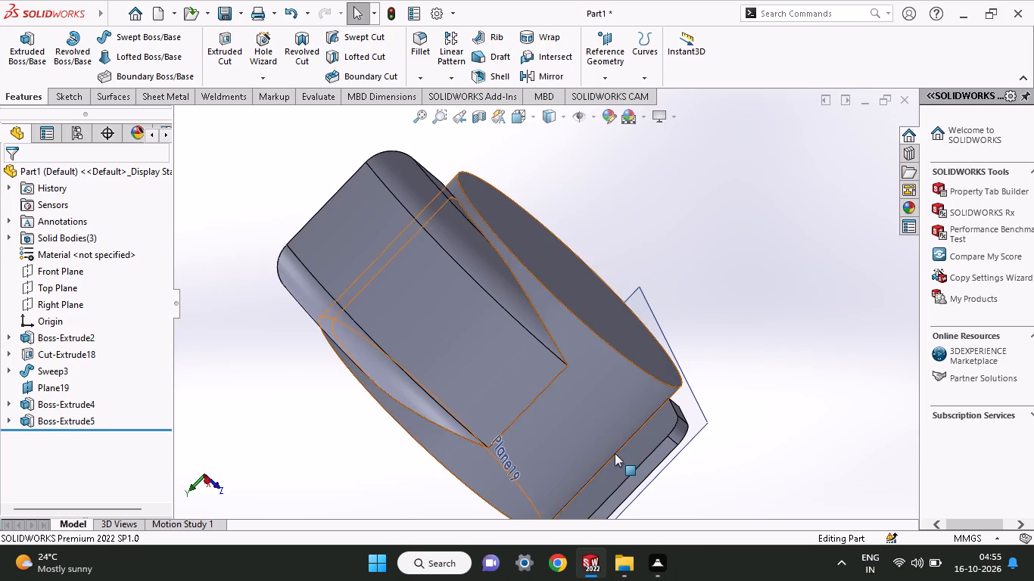
pyautogui.click(619, 462)
pyautogui.click(691, 428)
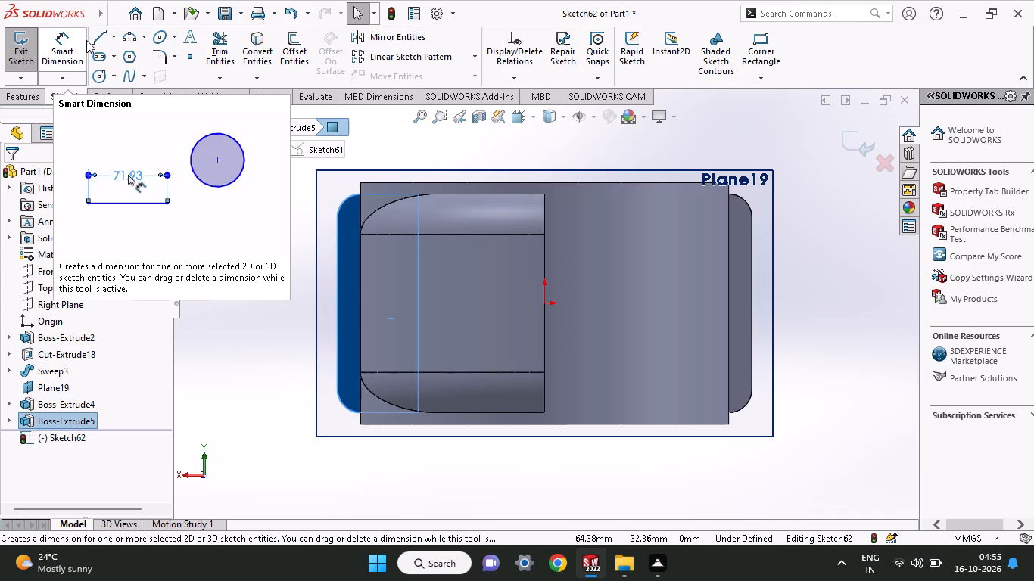
pyautogui.click(100, 30)
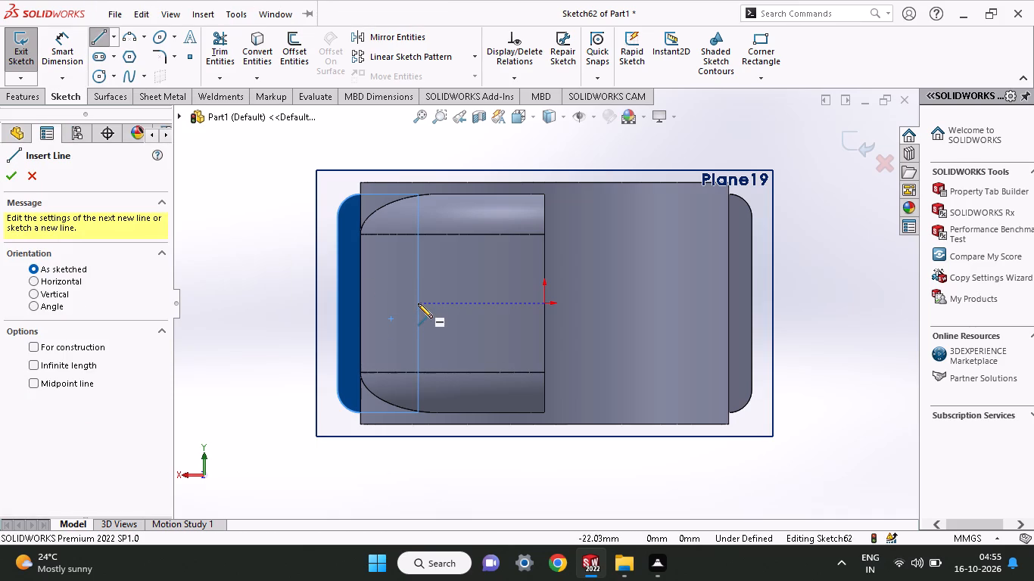
pyautogui.click(418, 303)
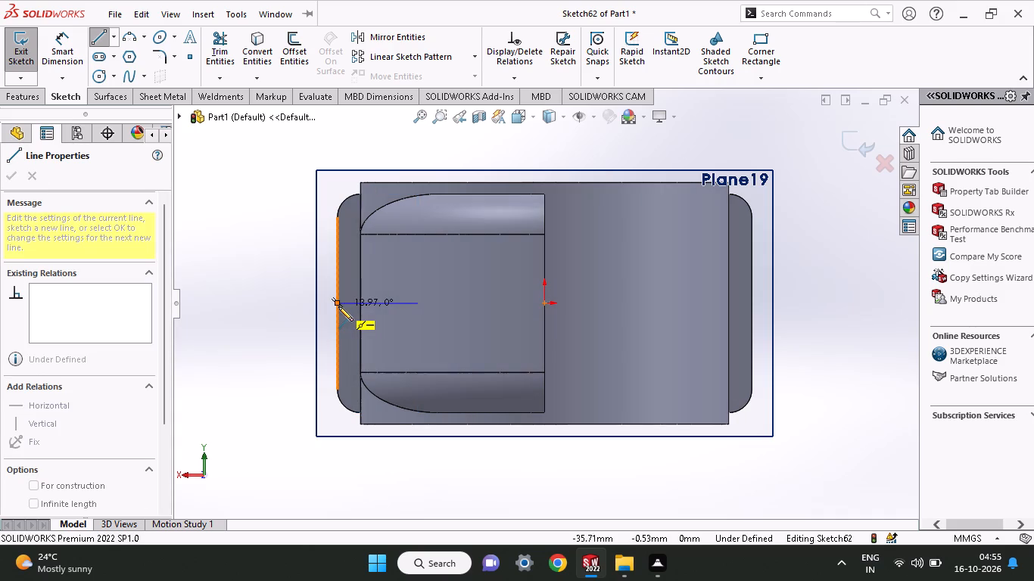
pyautogui.click(337, 304)
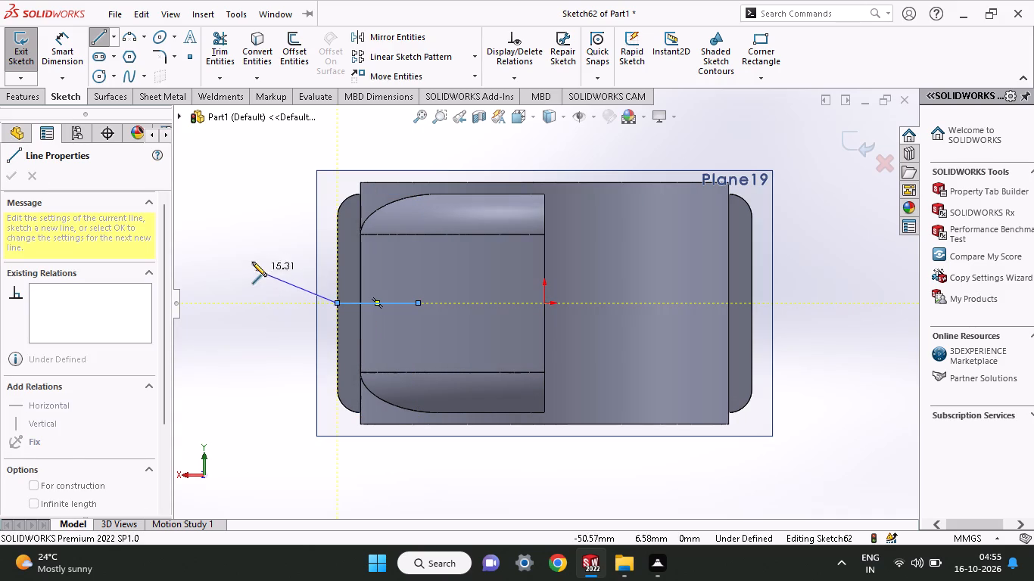
pyautogui.rightClick(252, 262)
pyautogui.click(258, 269)
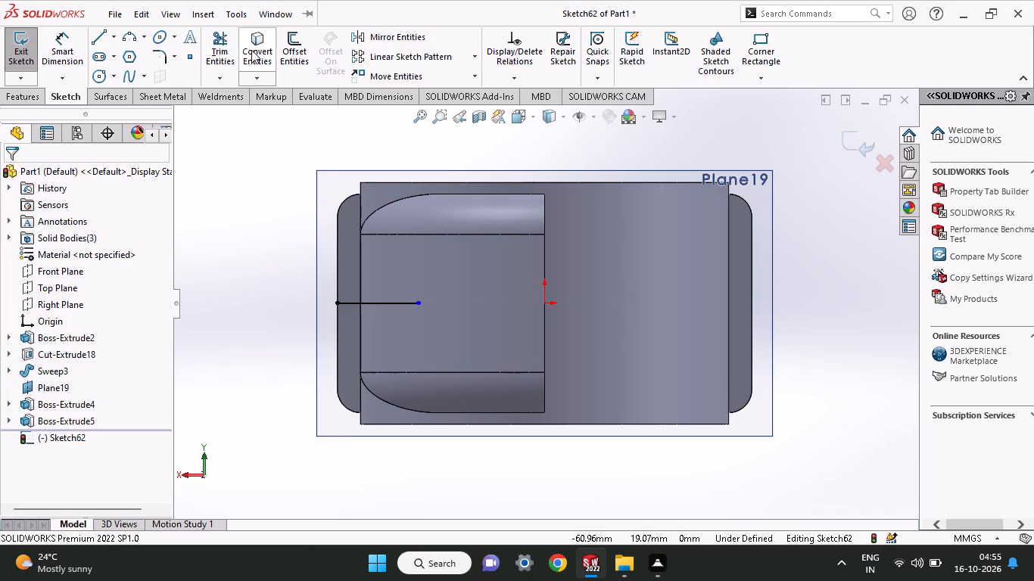
# Offset the horizontal line bi-directionally by 4 mm, with dimensions added.
pyautogui.click(294, 51)
pyautogui.click(395, 305)
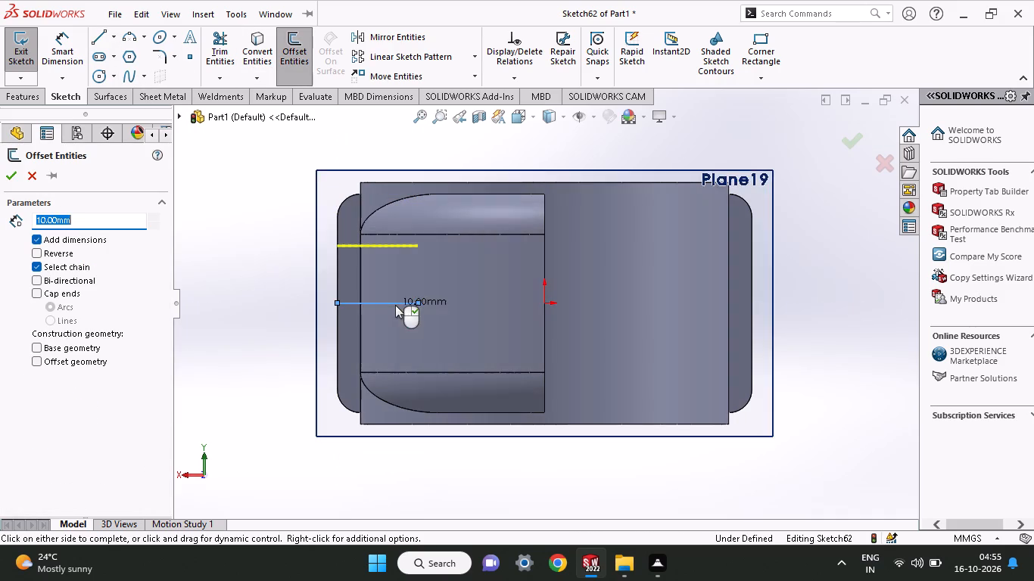
pyautogui.click(66, 276)
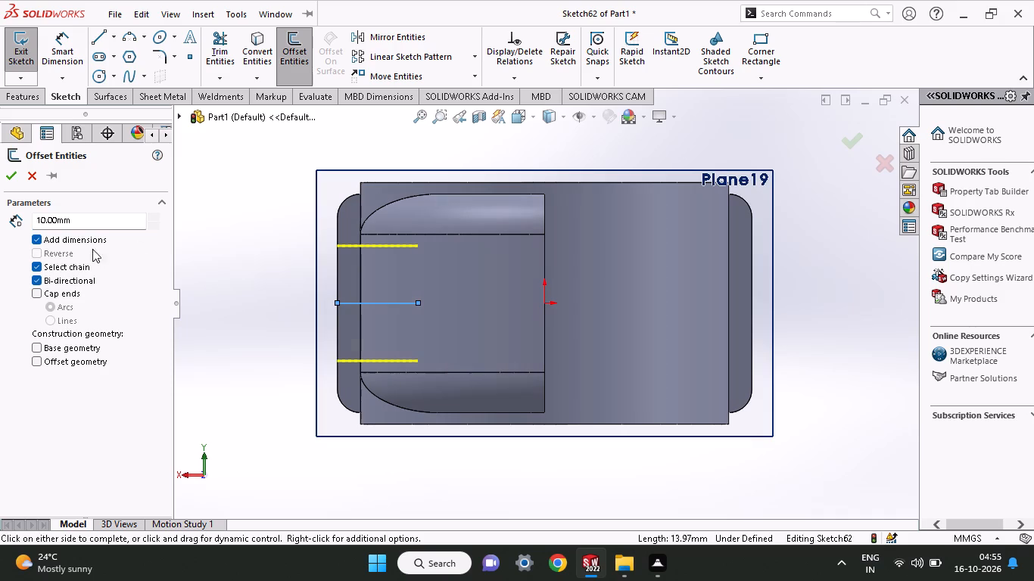
pyautogui.moveTo(92, 219); pyautogui.dragTo(0, 229)
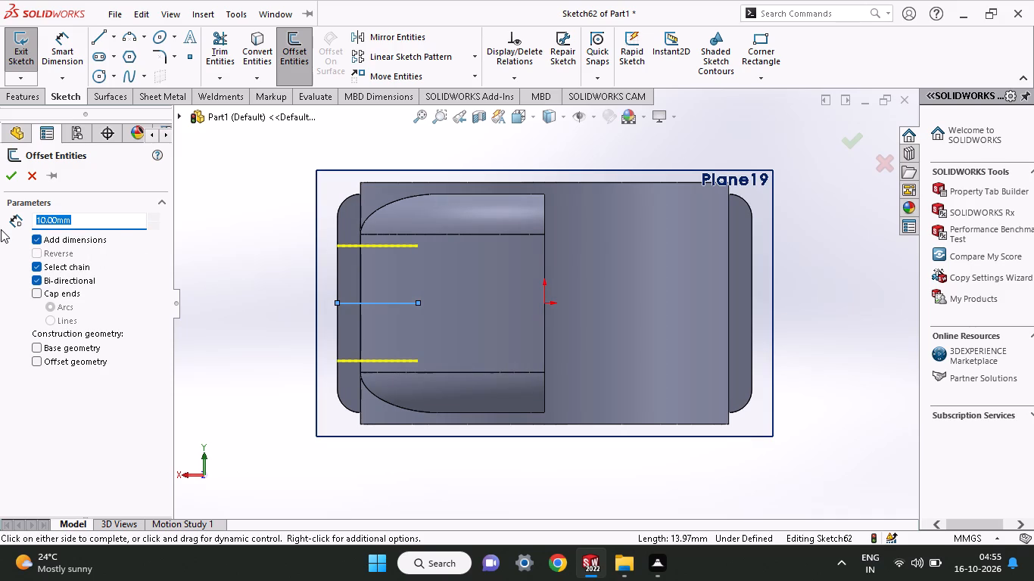
pyautogui.press('8')
pyautogui.press('Return')
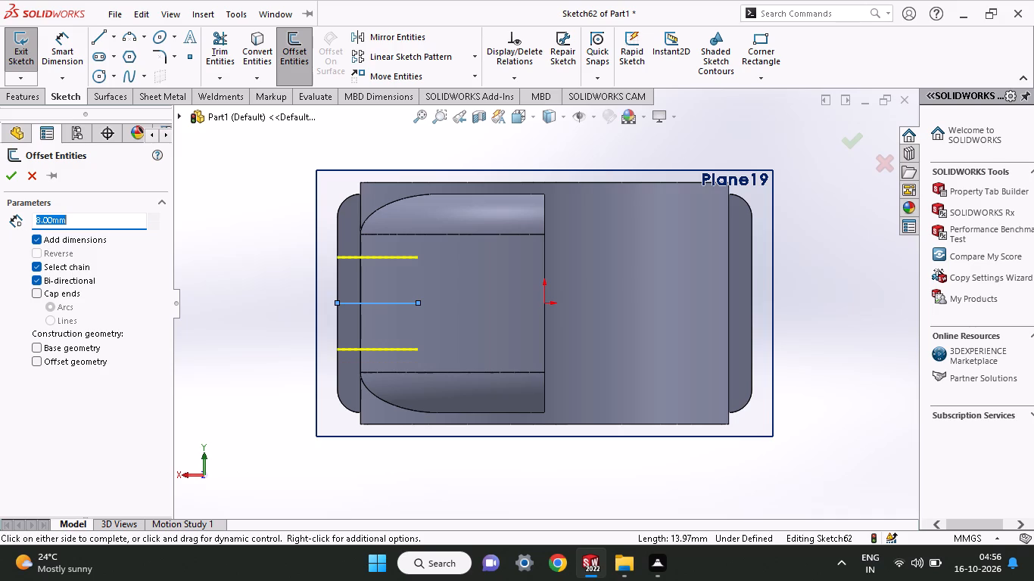
pyautogui.moveTo(88, 219); pyautogui.dragTo(0, 235)
pyautogui.press('4')
pyautogui.press('Return')
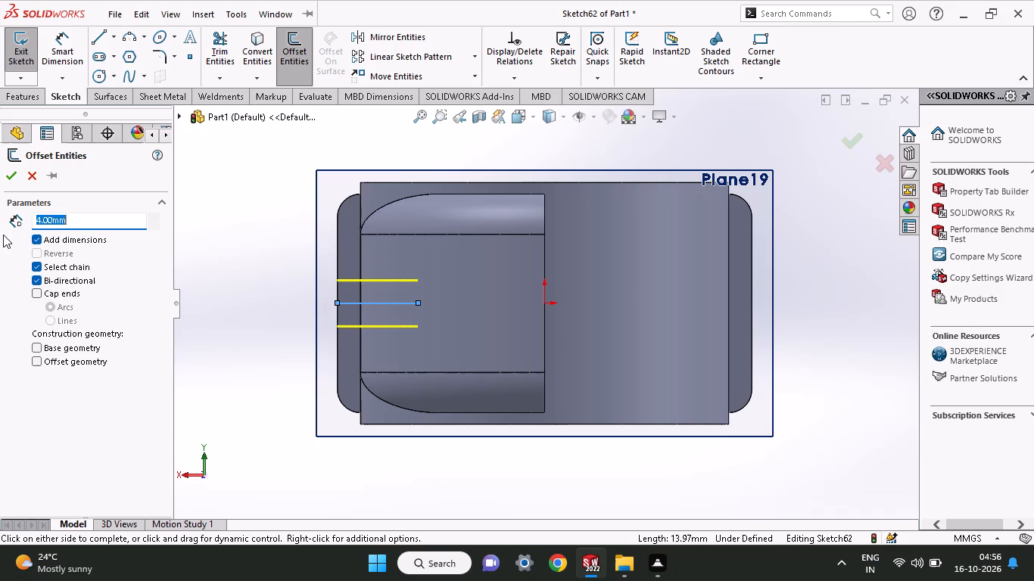
pyautogui.click(10, 173)
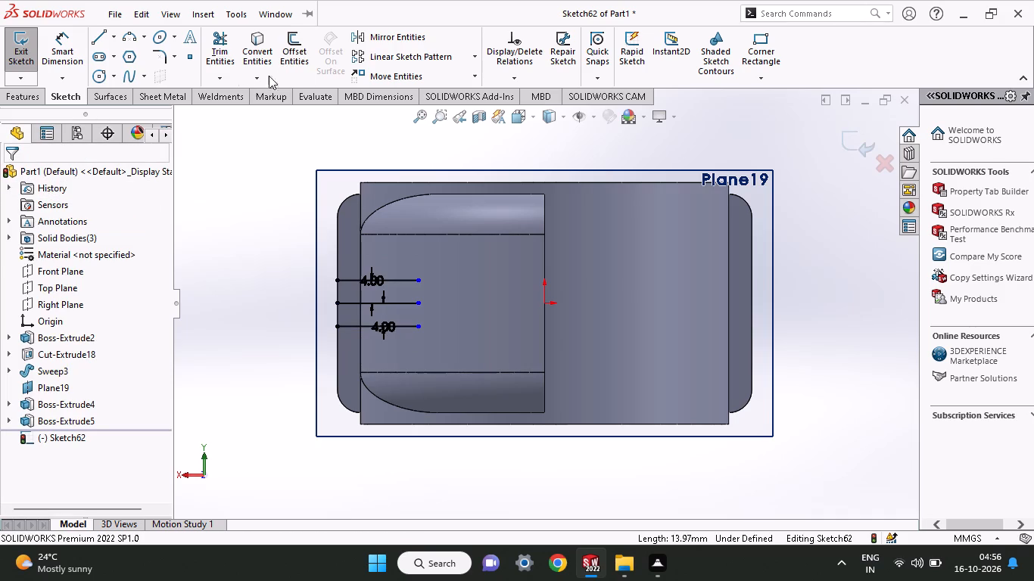
# Offset the upper 4 mm offset line bi-directionally by 1 mm, with dimensions added.
pyautogui.click(298, 69)
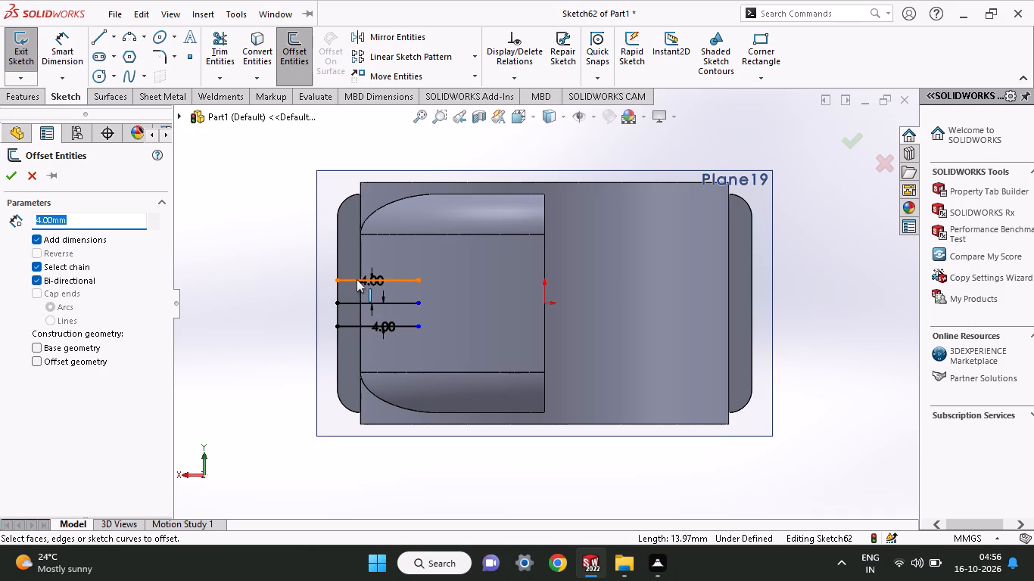
pyautogui.click(357, 279)
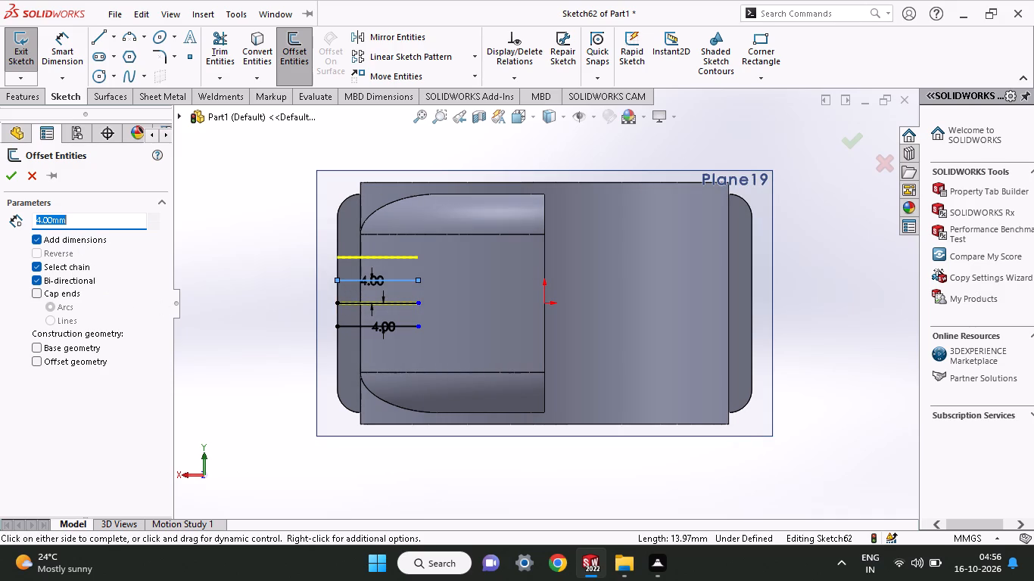
pyautogui.moveTo(73, 225); pyautogui.dragTo(4, 221)
pyautogui.press('1')
pyautogui.press('Return')
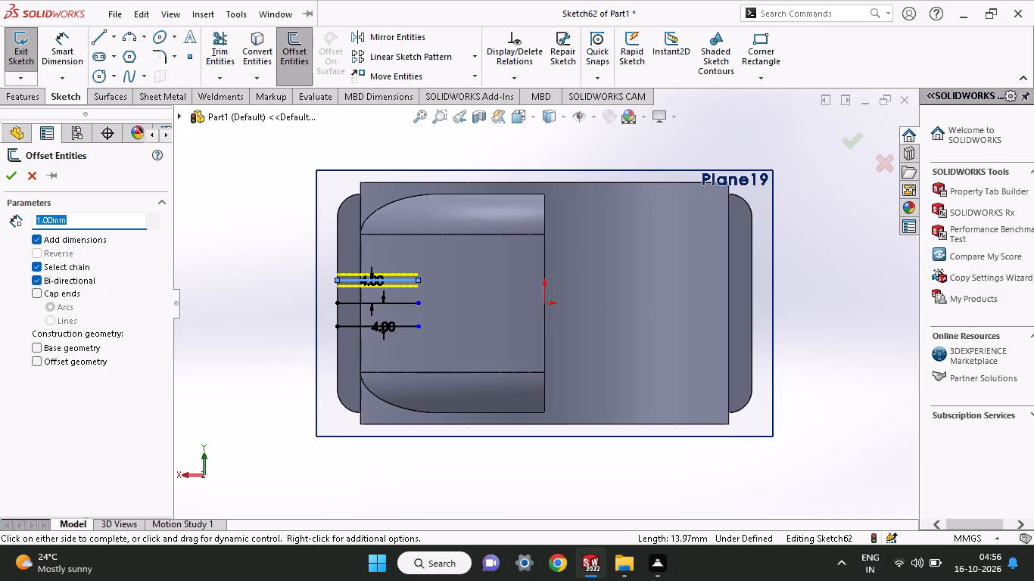
pyautogui.click(8, 172)
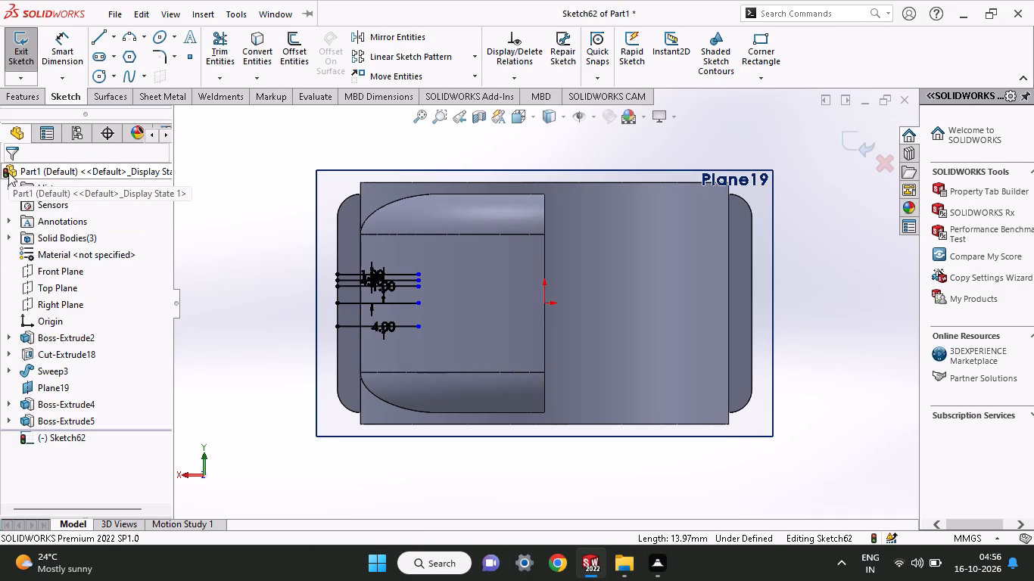
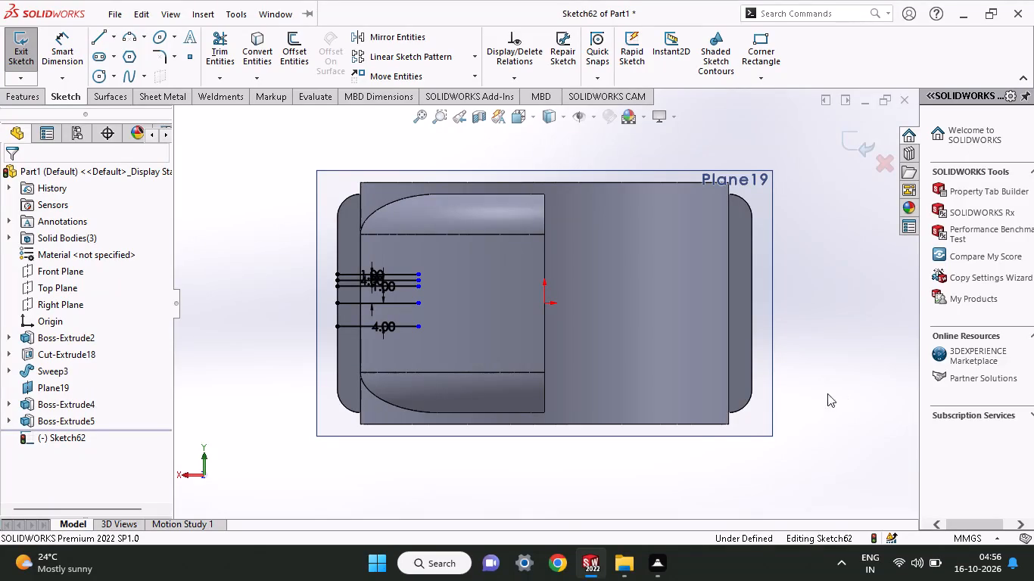
# Trim away all the existing horizontal lines across the side tab in the Plane19 sketch.
pyautogui.click(217, 52)
pyautogui.moveTo(397, 334); pyautogui.dragTo(386, 280)
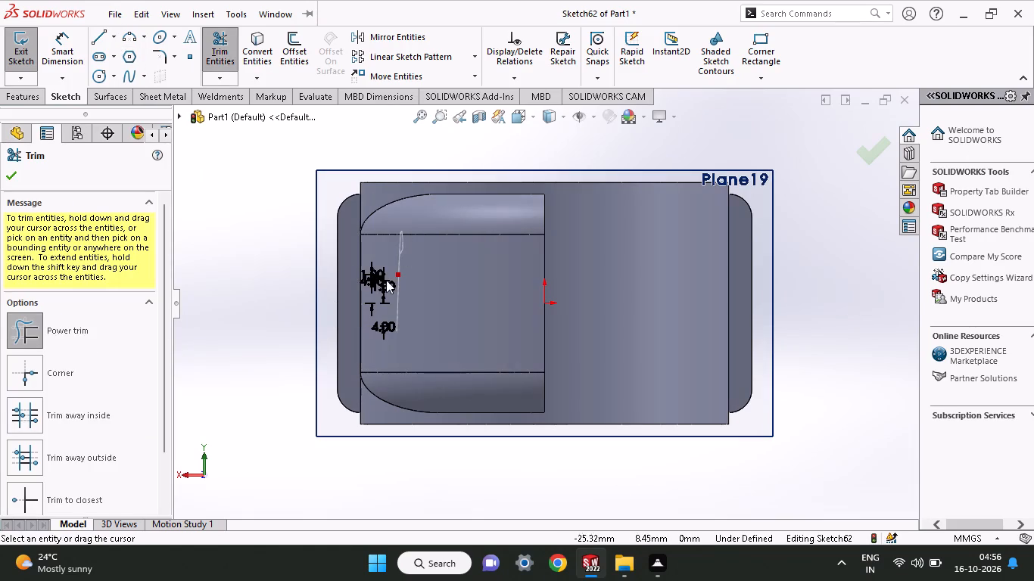
pyautogui.moveTo(386, 280); pyautogui.dragTo(360, 213)
pyautogui.click(20, 177)
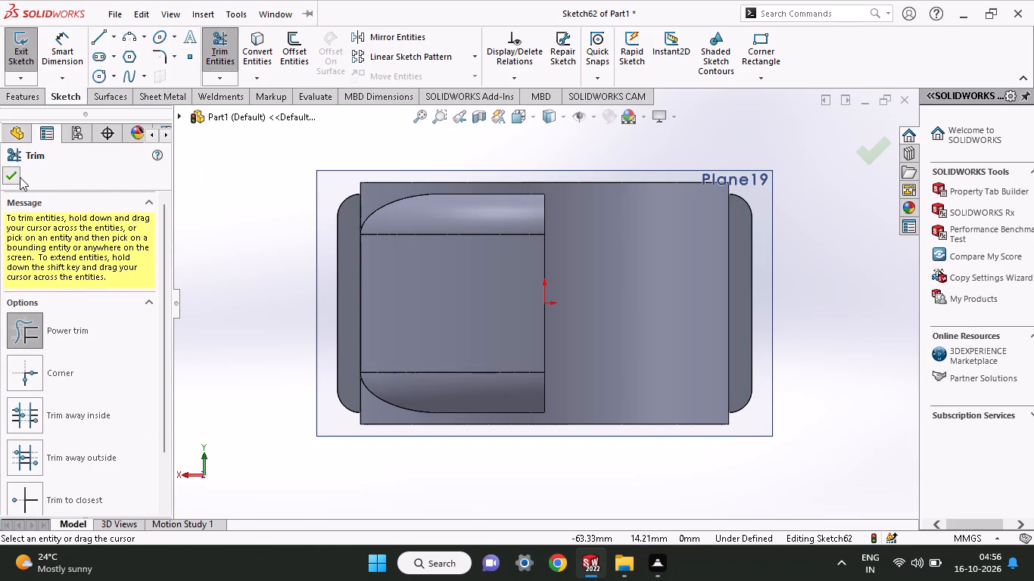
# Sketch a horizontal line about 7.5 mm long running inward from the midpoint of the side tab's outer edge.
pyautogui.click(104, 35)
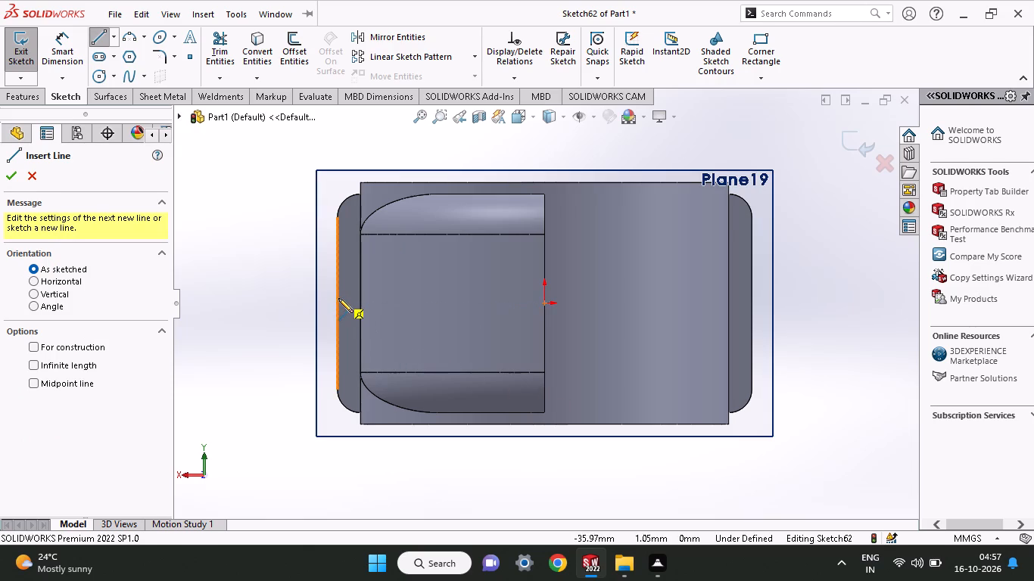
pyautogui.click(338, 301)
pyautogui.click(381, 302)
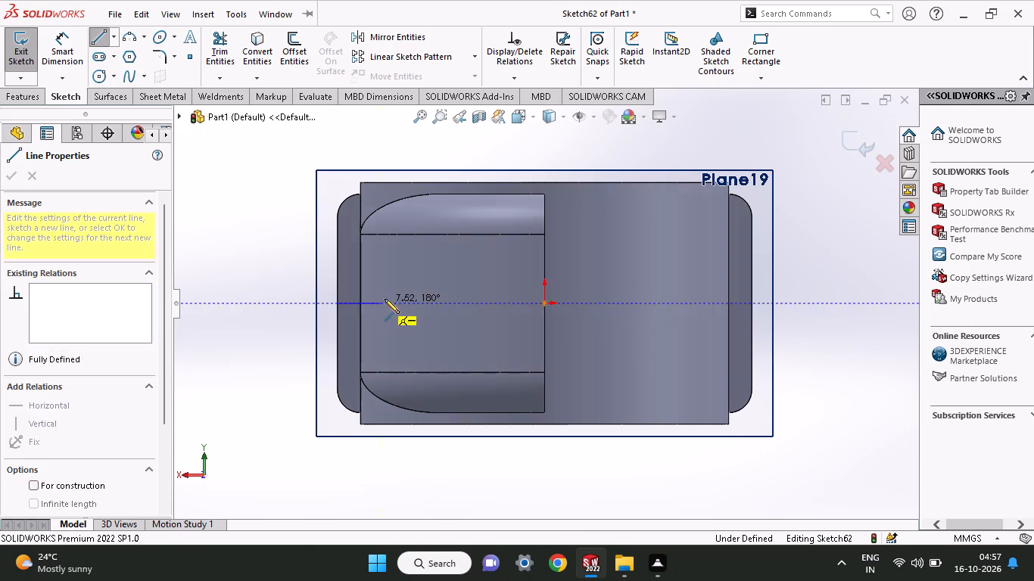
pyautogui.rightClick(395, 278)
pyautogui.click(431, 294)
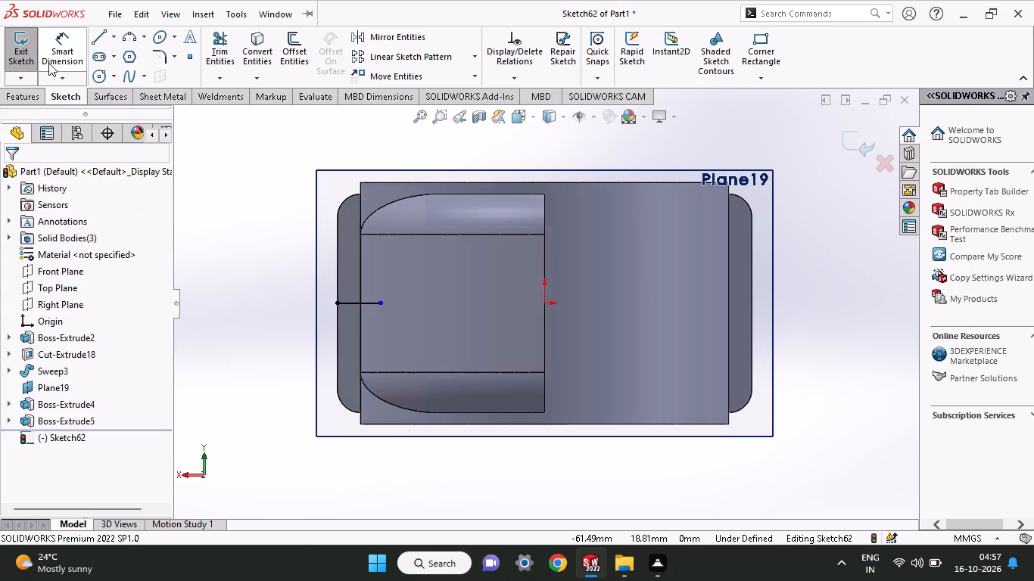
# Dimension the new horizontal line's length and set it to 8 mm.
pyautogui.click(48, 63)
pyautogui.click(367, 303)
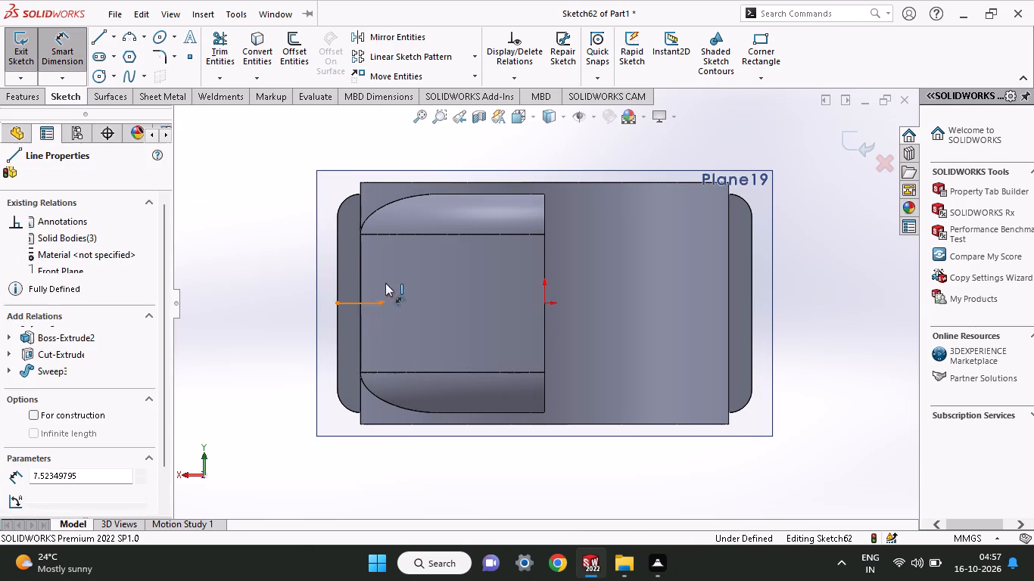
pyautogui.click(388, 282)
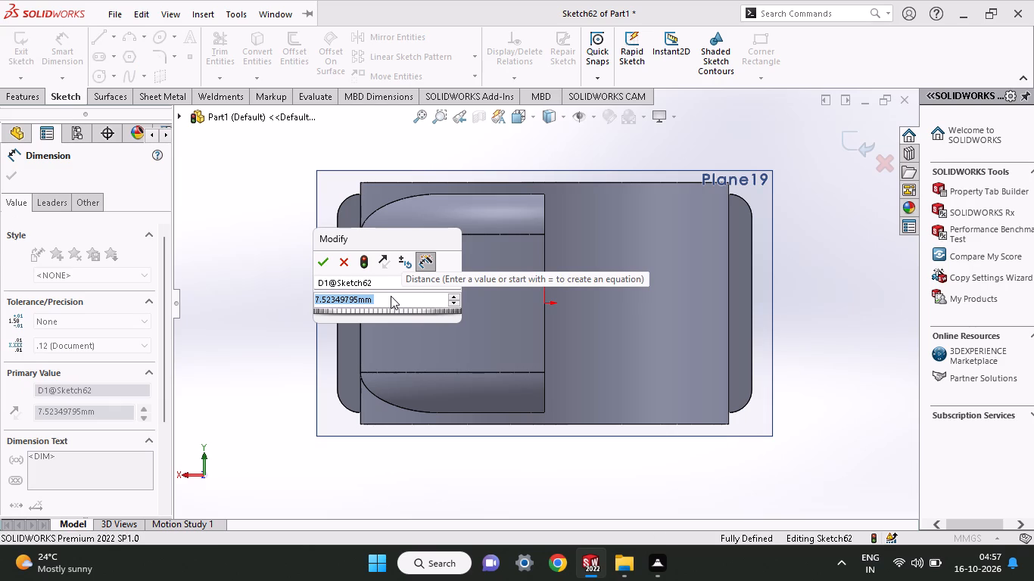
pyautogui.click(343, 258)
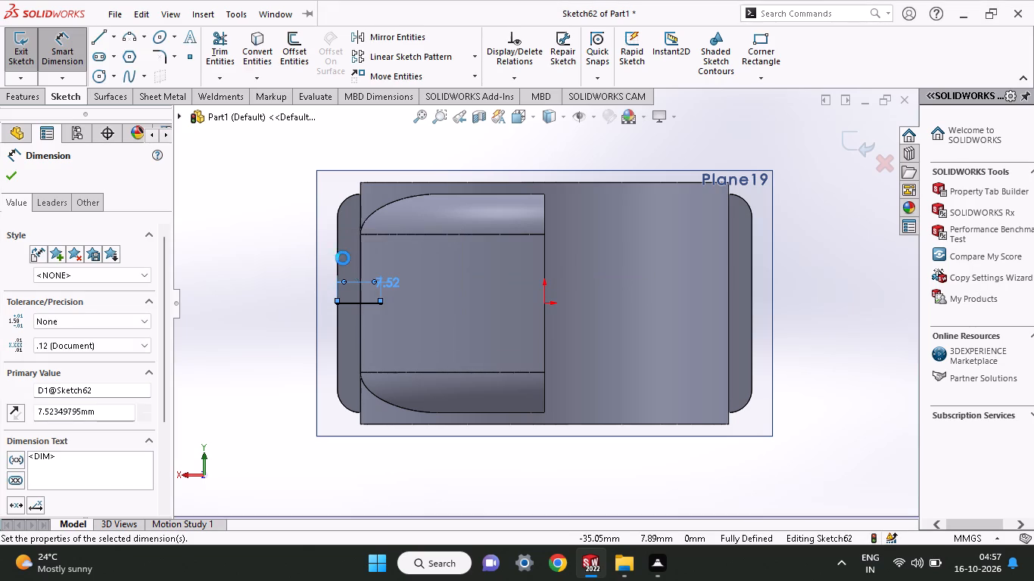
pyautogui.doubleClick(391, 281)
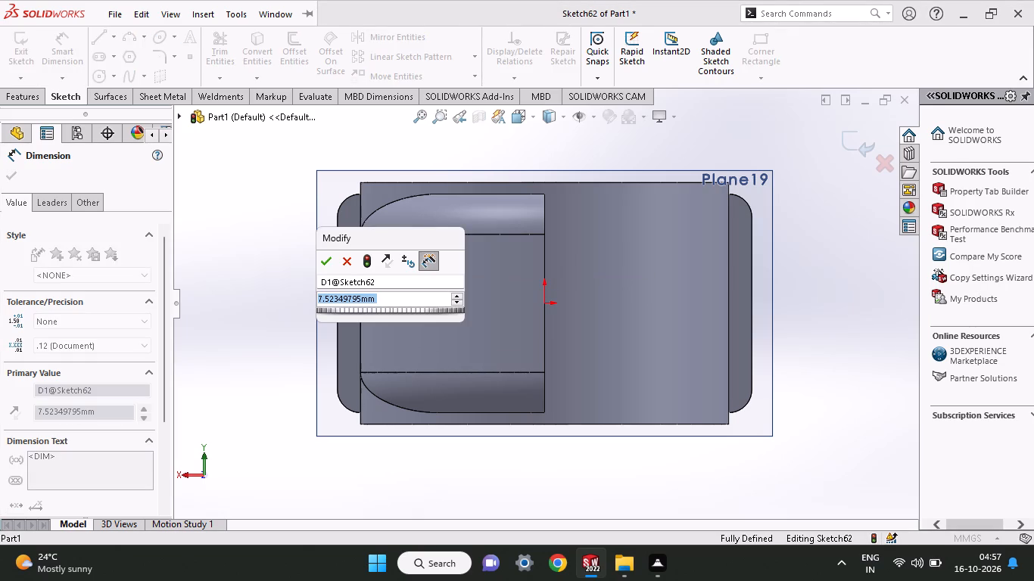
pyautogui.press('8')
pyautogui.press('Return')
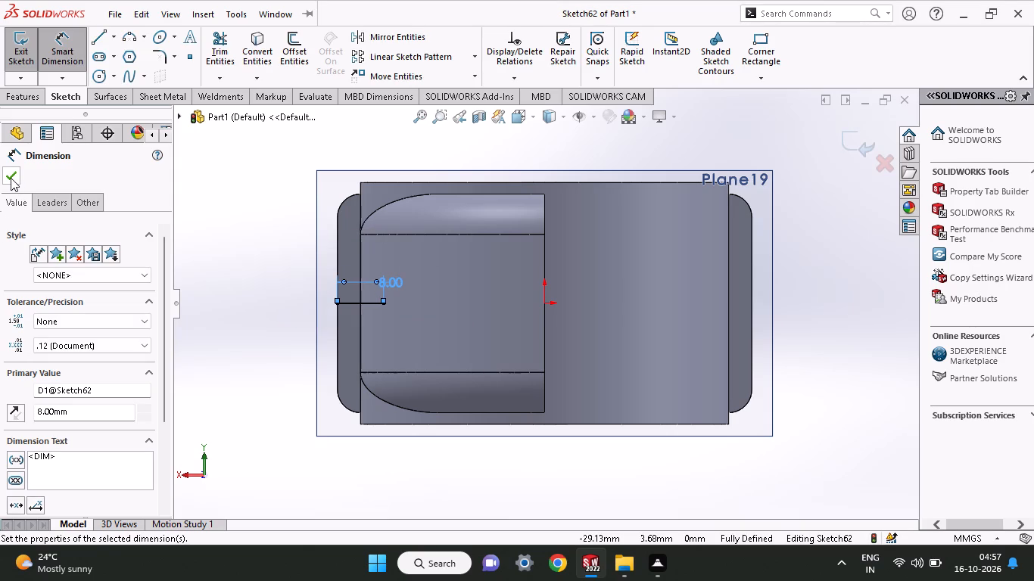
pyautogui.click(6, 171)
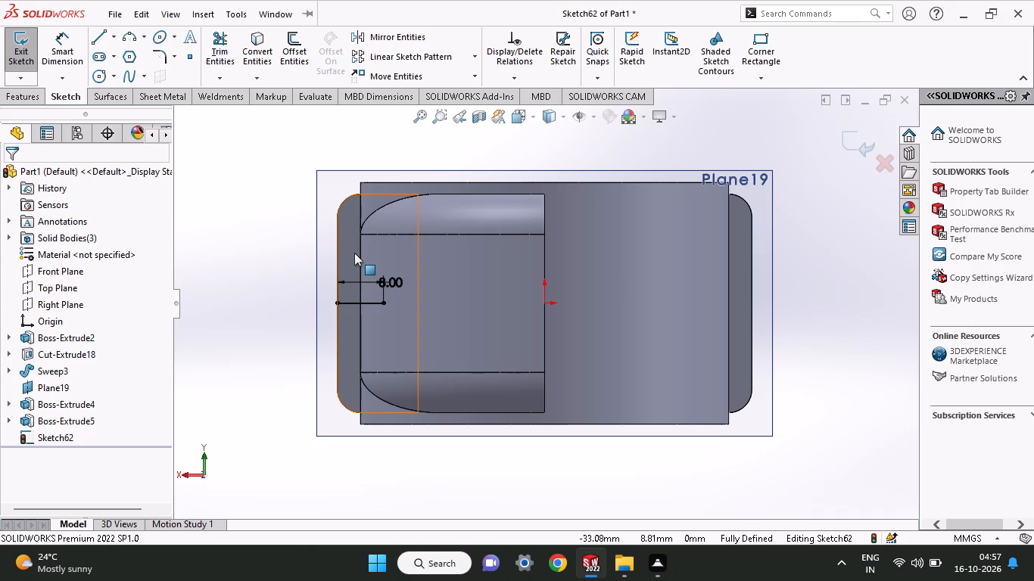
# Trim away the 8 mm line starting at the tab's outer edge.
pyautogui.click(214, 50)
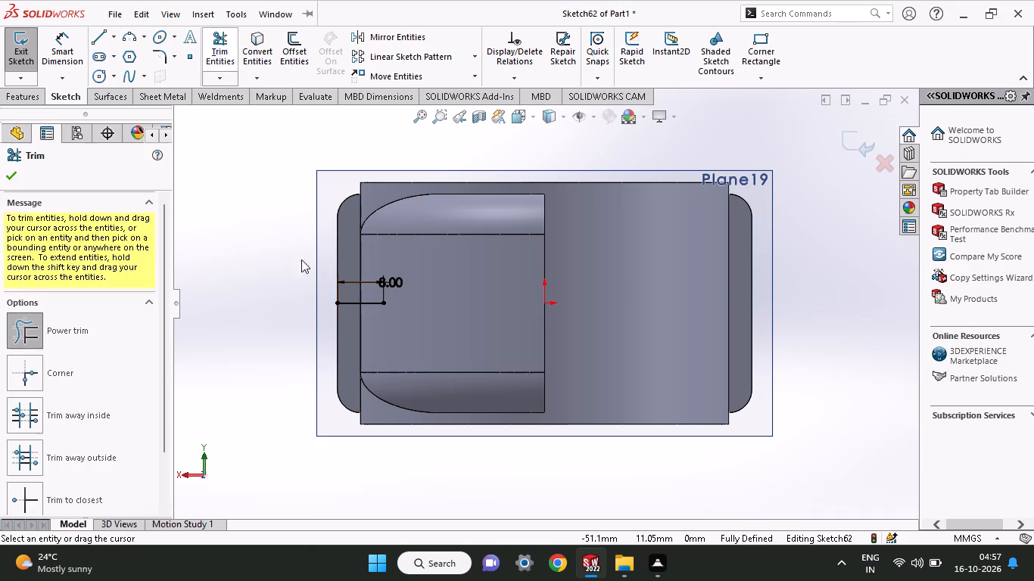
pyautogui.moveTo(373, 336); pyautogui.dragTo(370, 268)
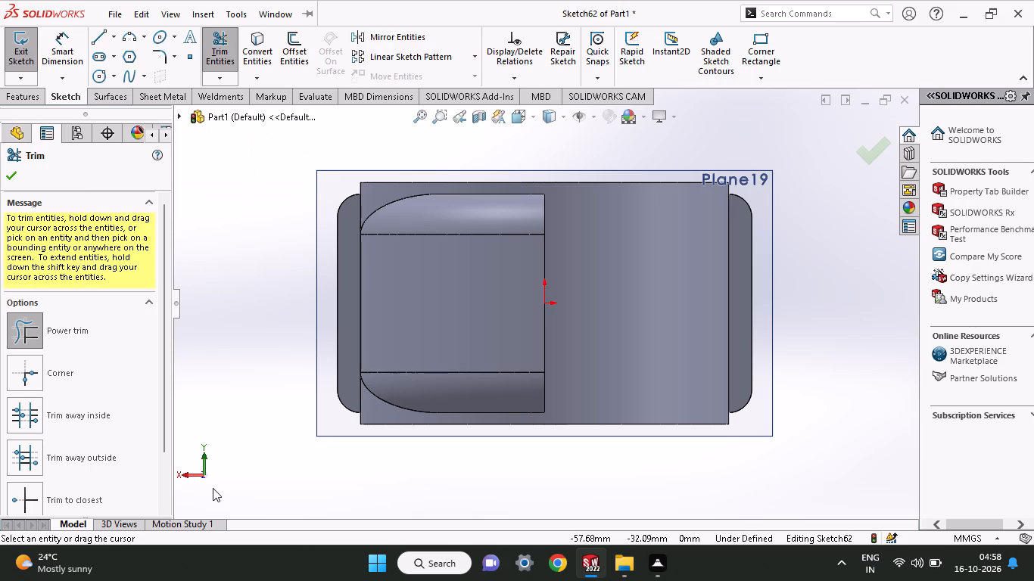
# Sketch a horizontal line about 7.2 mm long, level with the origin, starting near the cylinder's side edge at the tab and running inward.
pyautogui.click(103, 31)
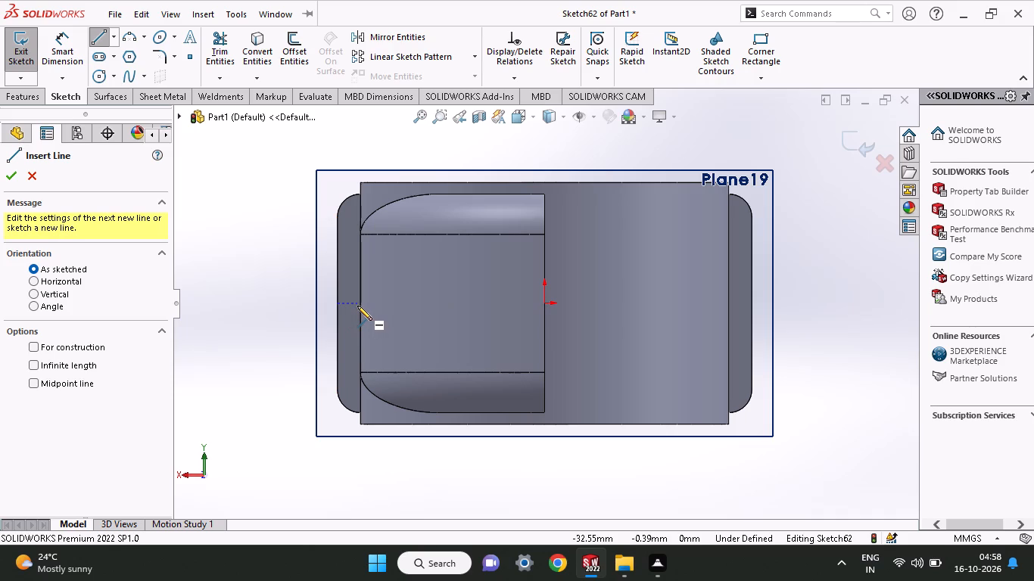
pyautogui.click(360, 306)
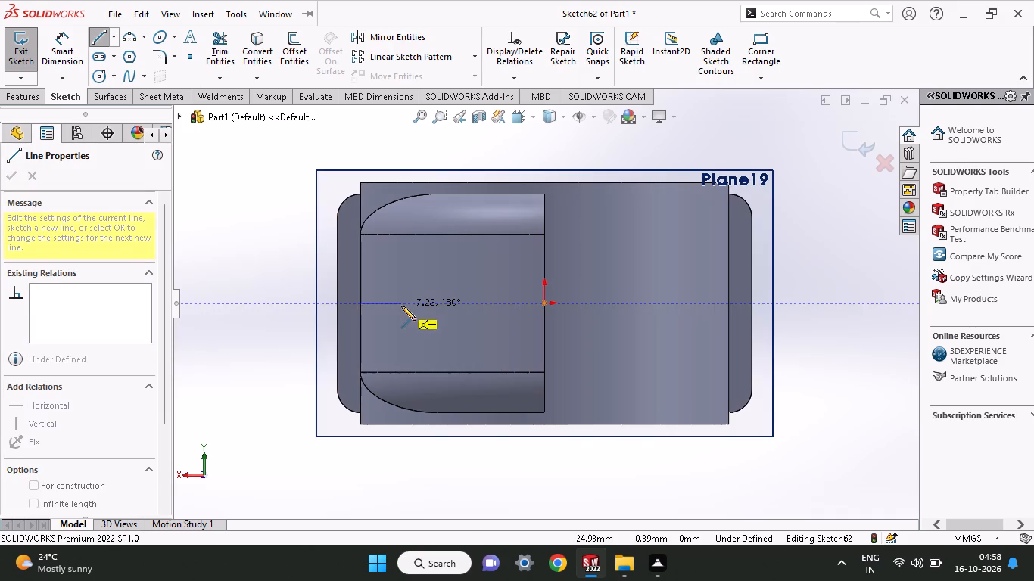
pyautogui.click(401, 306)
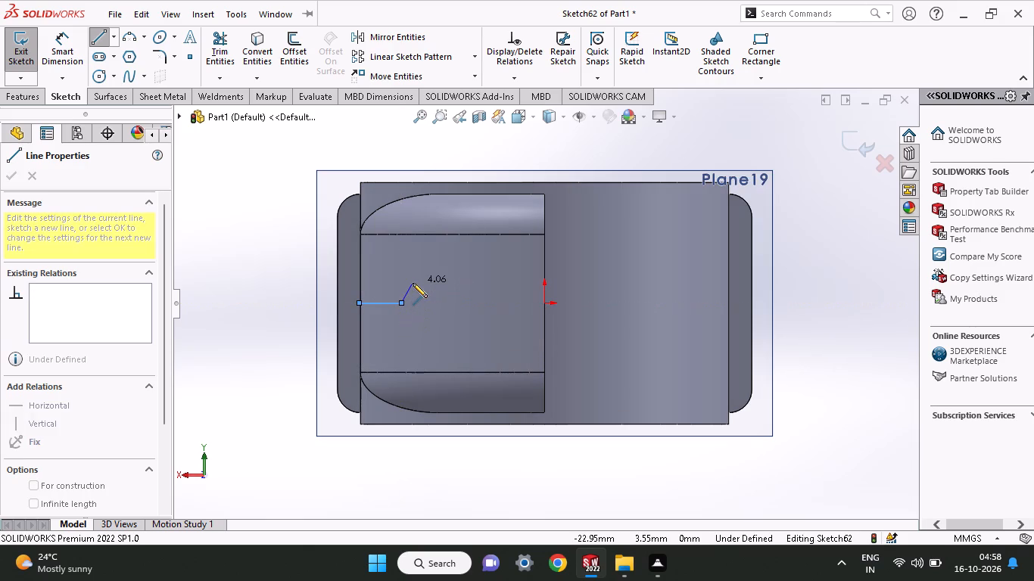
pyautogui.rightClick(413, 283)
pyautogui.click(442, 297)
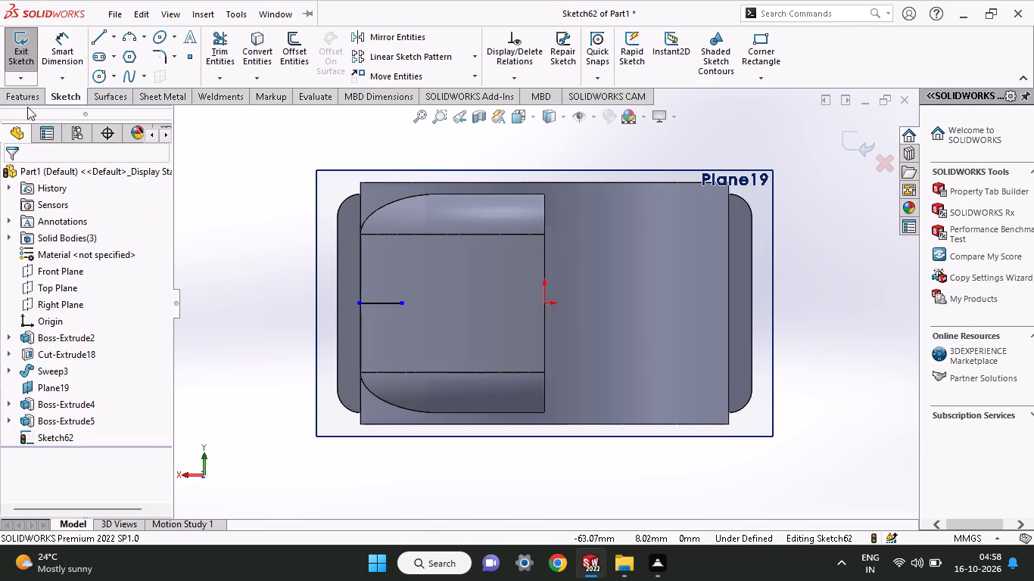
# Dimension the horizontal line's length and set it to 8 mm.
pyautogui.click(79, 51)
pyautogui.click(387, 300)
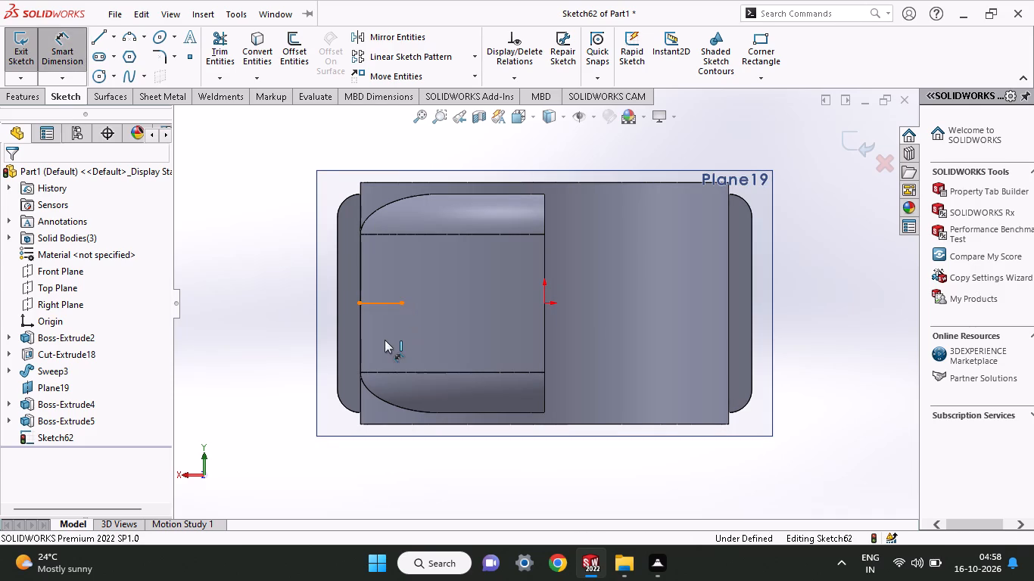
pyautogui.click(385, 340)
pyautogui.press('8')
pyautogui.press('Return')
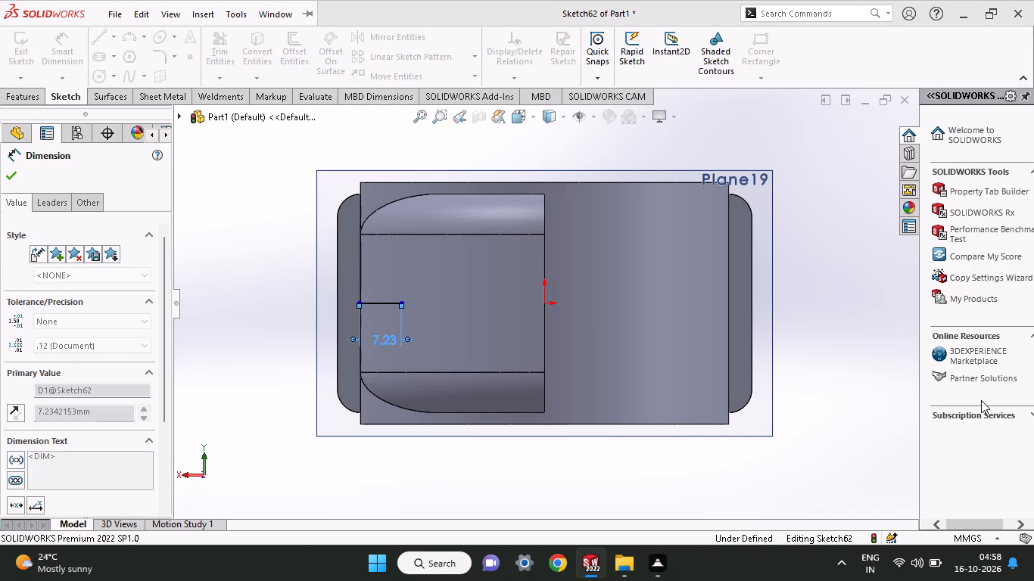
pyautogui.click(17, 182)
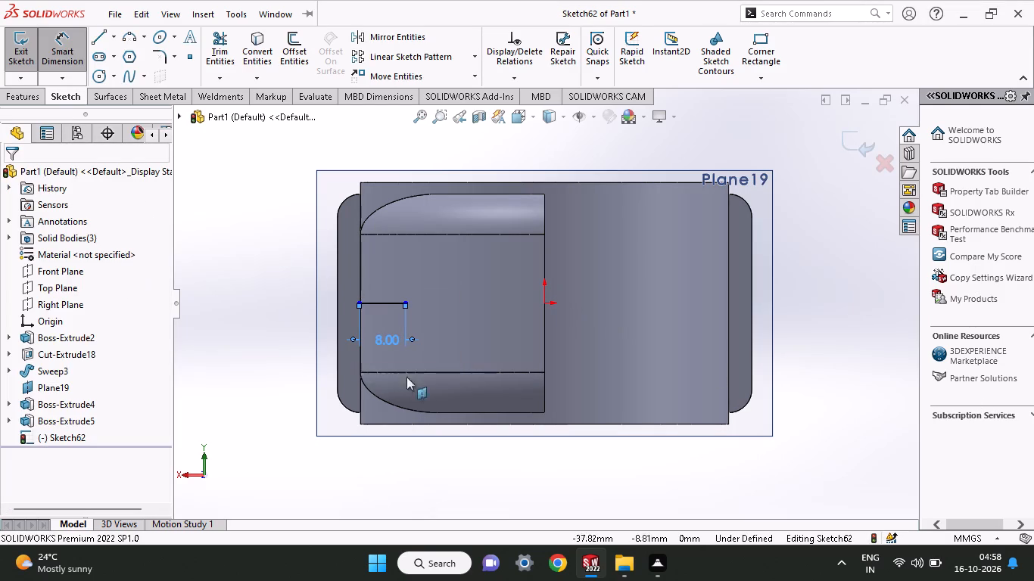
# Offset the 8 mm line bi-directionally by 4 mm with dimensions added.
pyautogui.moveTo(494, 396); pyautogui.dragTo(496, 213, button='middle')
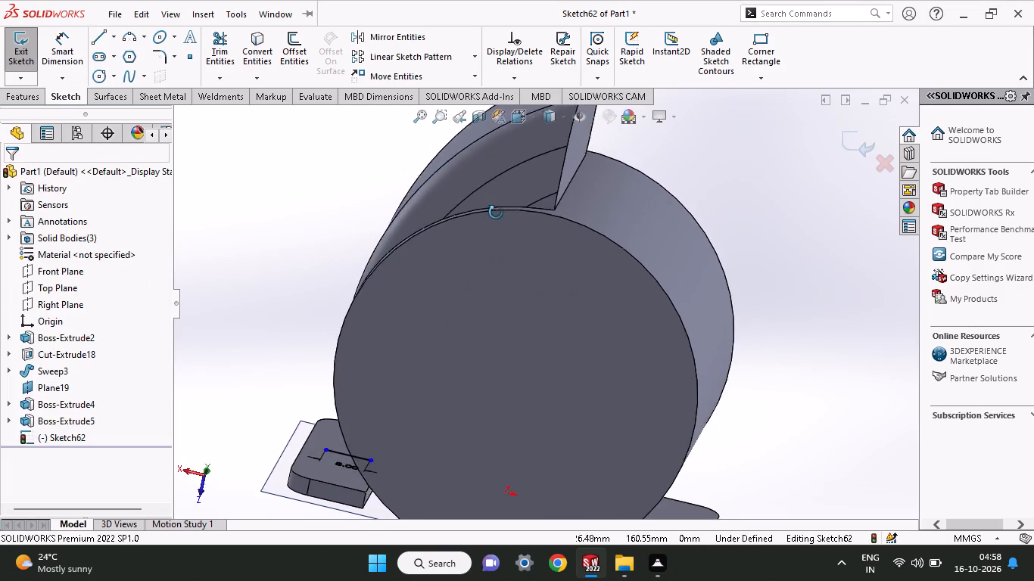
pyautogui.moveTo(496, 213); pyautogui.dragTo(508, 383, button='middle')
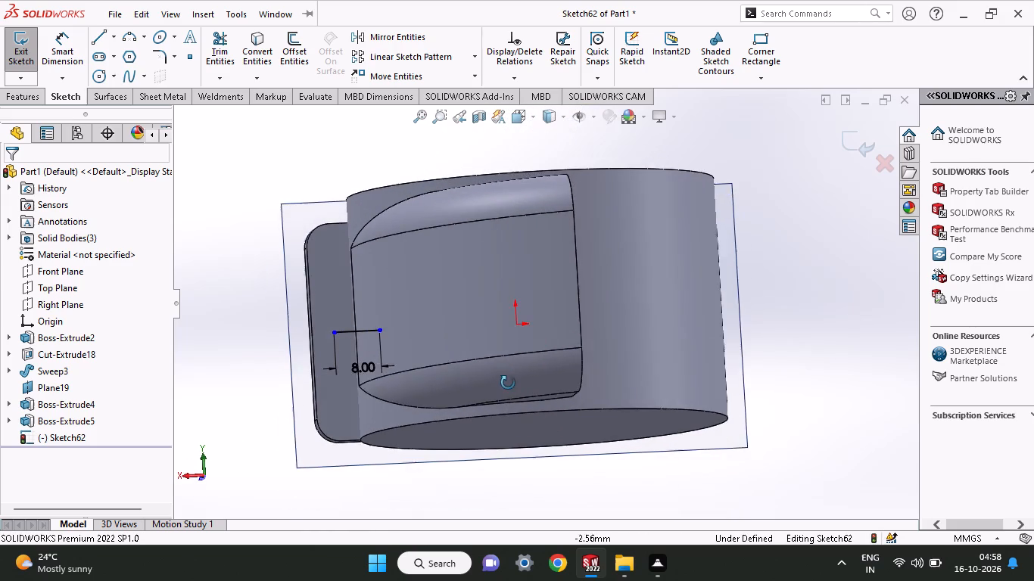
pyautogui.moveTo(508, 383); pyautogui.dragTo(513, 384, button='middle')
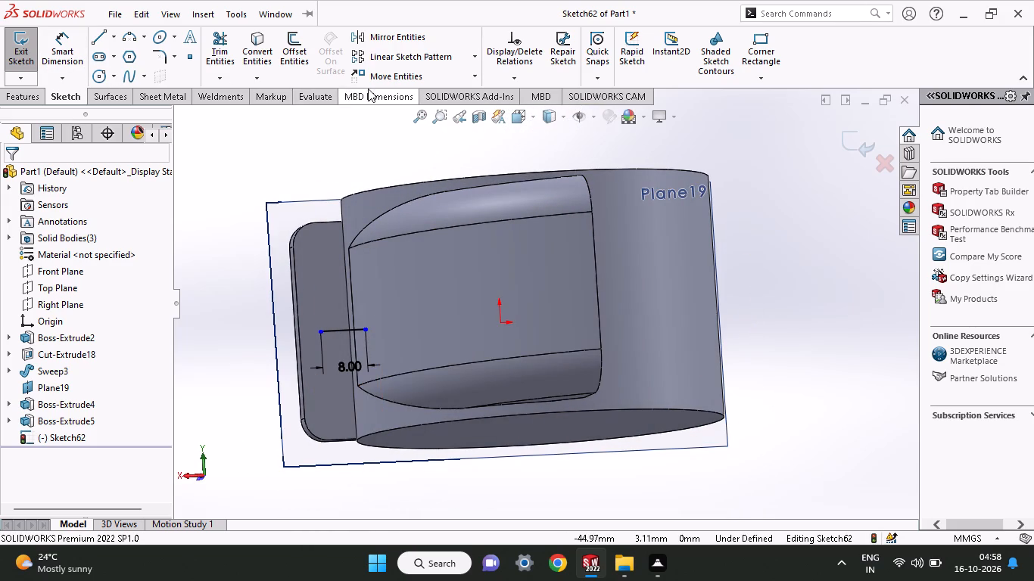
pyautogui.click(291, 60)
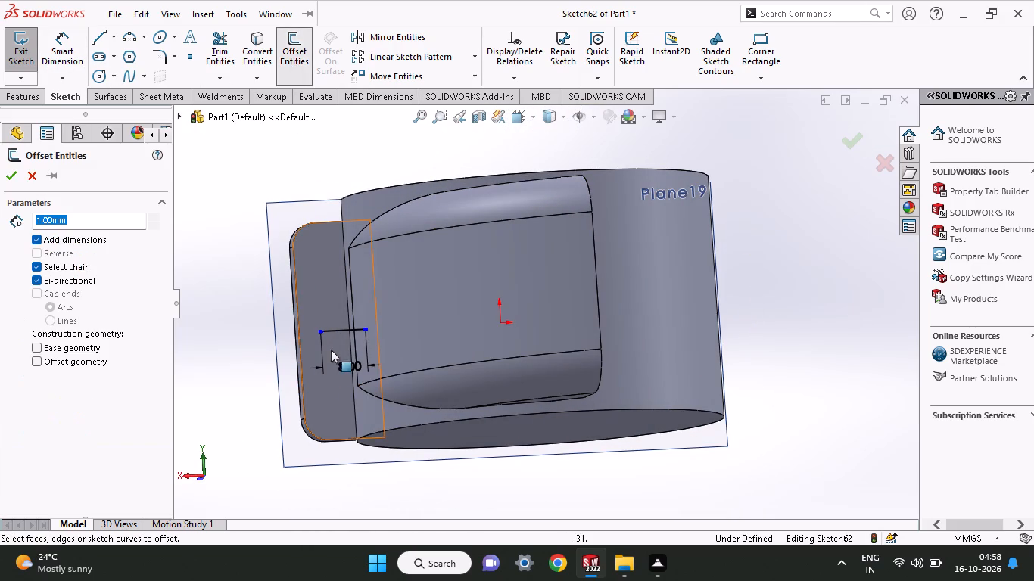
pyautogui.click(338, 334)
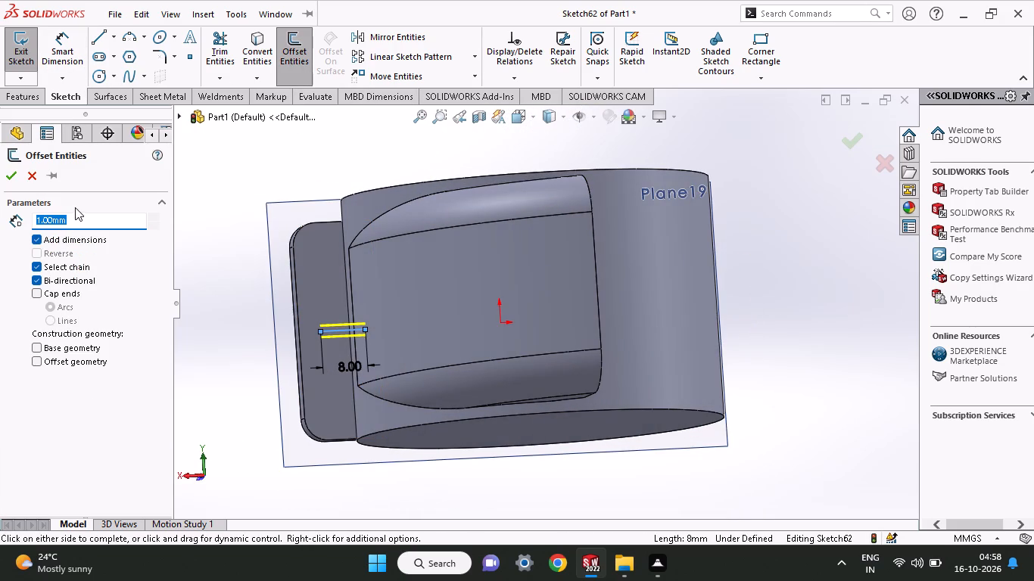
pyautogui.moveTo(69, 216); pyautogui.dragTo(0, 218)
pyautogui.press('8')
pyautogui.press('Return')
pyautogui.moveTo(73, 221); pyautogui.dragTo(67, 221)
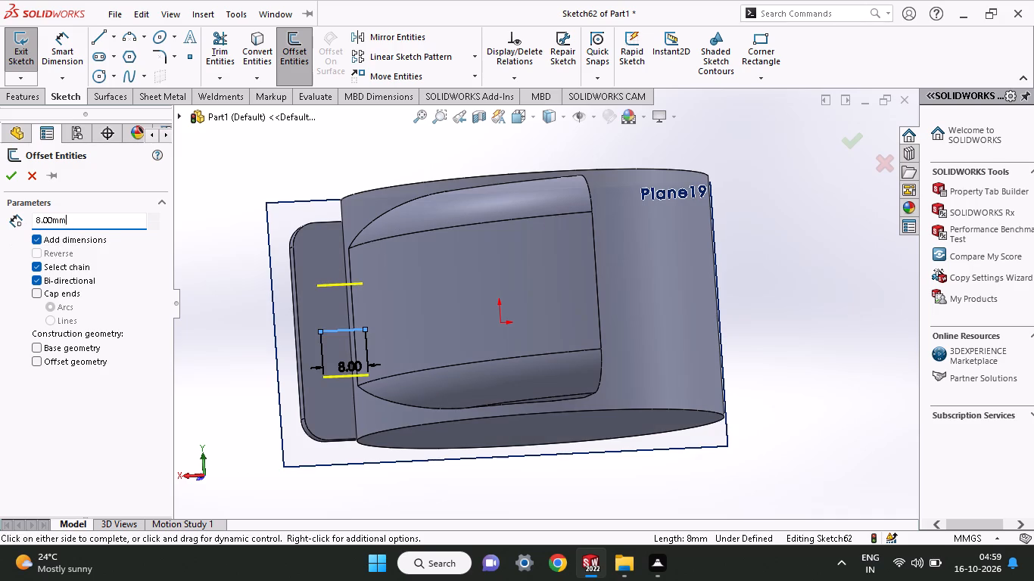
pyautogui.moveTo(67, 221); pyautogui.dragTo(0, 231)
pyautogui.press('4')
pyautogui.press('Return')
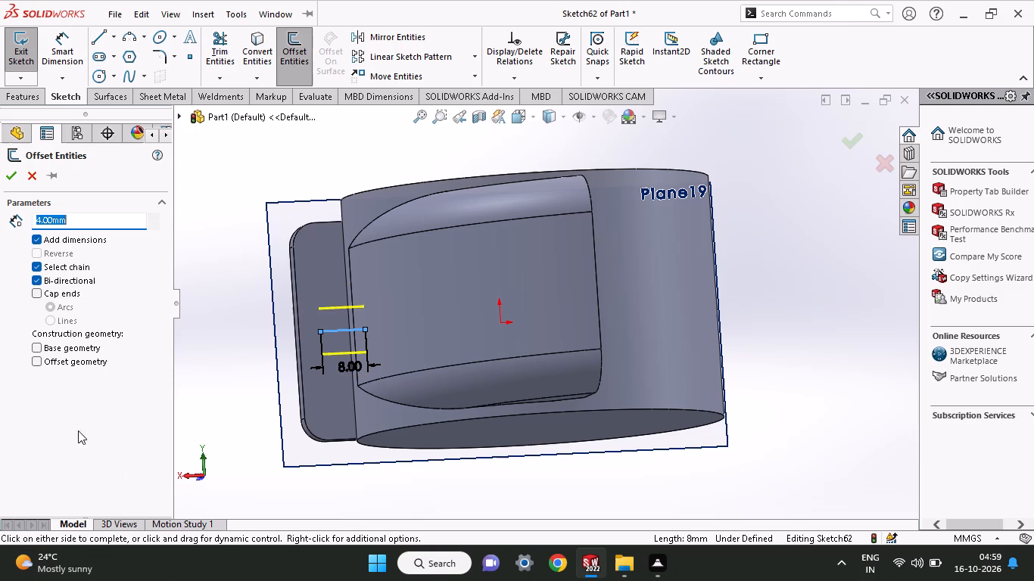
pyautogui.click(5, 176)
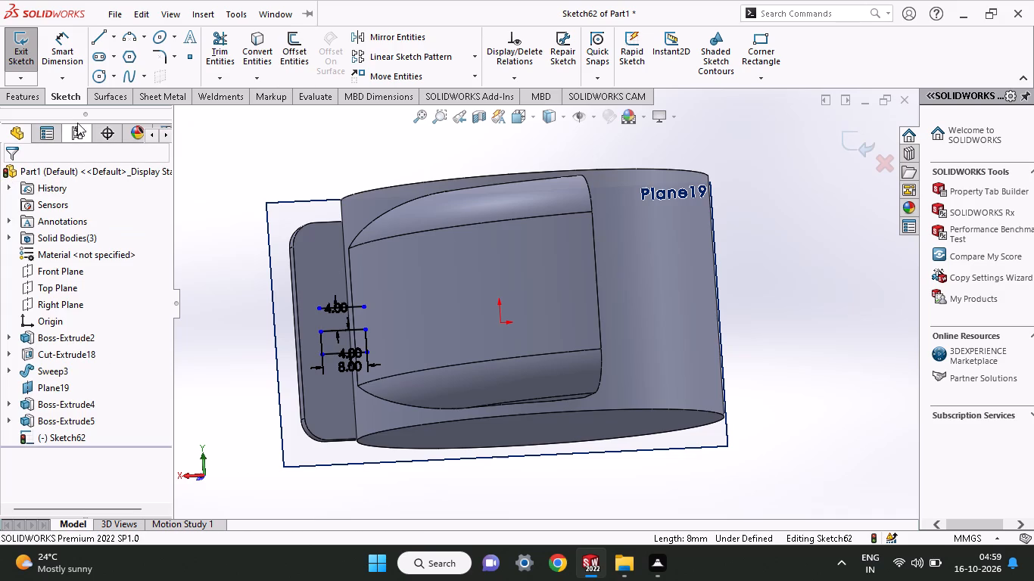
# Trim away the original middle line, leaving only the two offset lines.
pyautogui.click(214, 47)
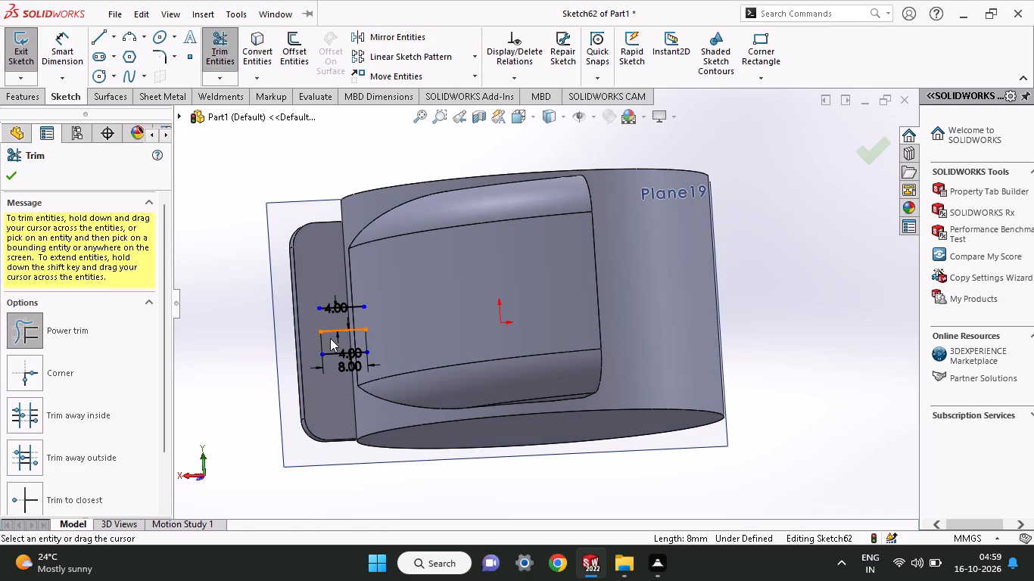
pyautogui.moveTo(330, 338); pyautogui.dragTo(330, 316)
pyautogui.click(5, 176)
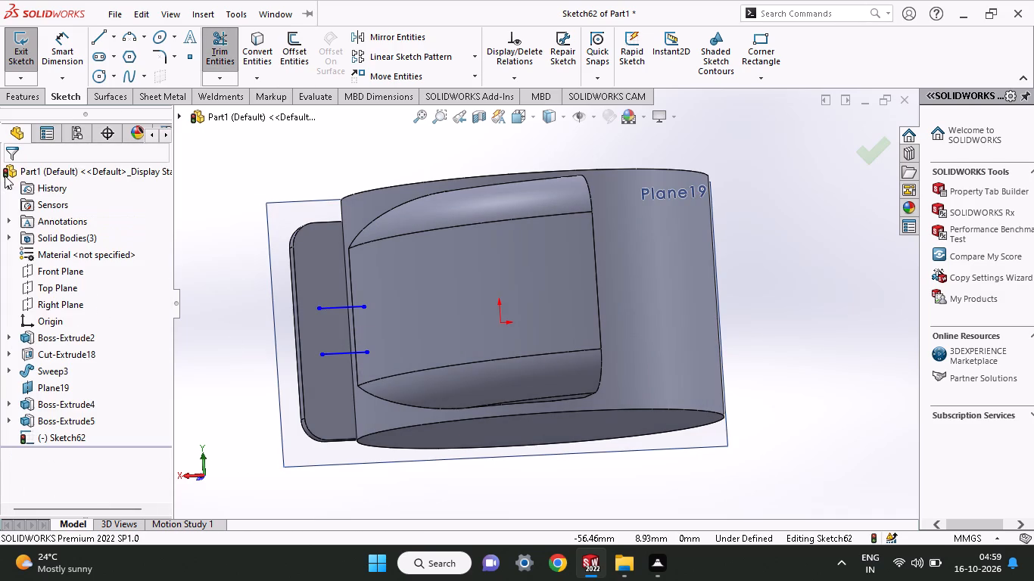
# Offset both 8 mm lines bi-directionally by 1 mm with dimensions added.
pyautogui.click(285, 52)
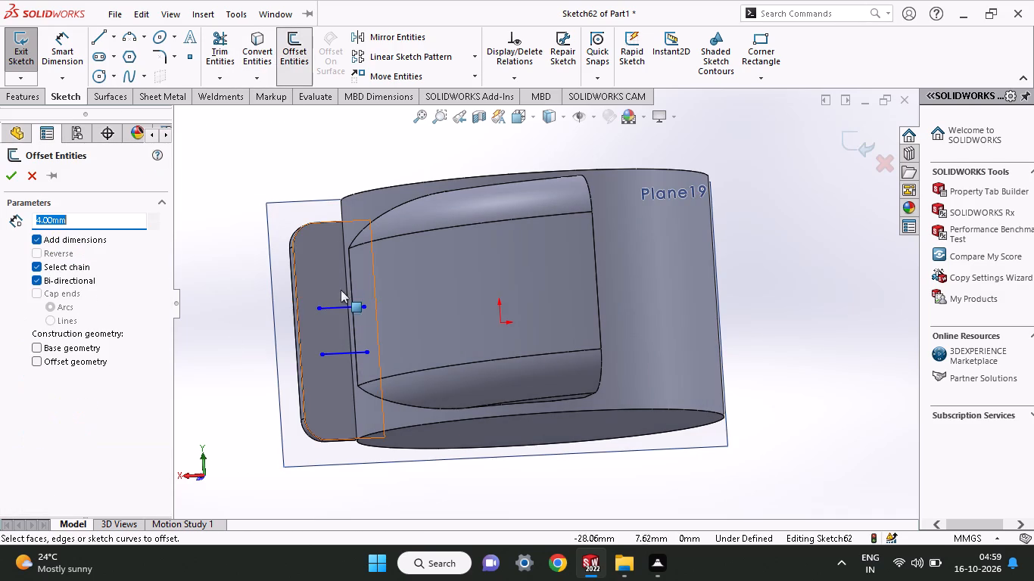
pyautogui.click(336, 304)
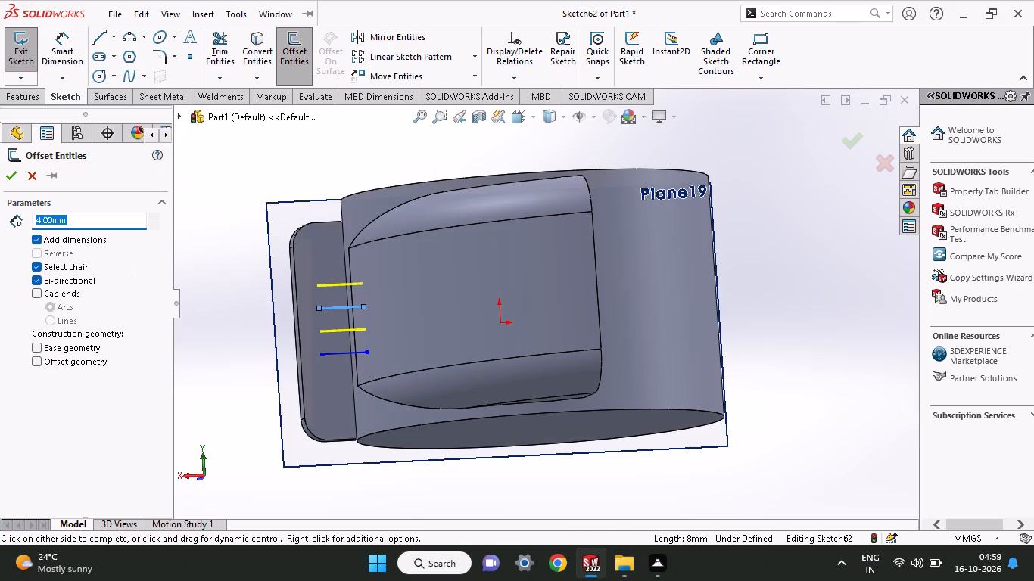
pyautogui.press('1')
pyautogui.press('Return')
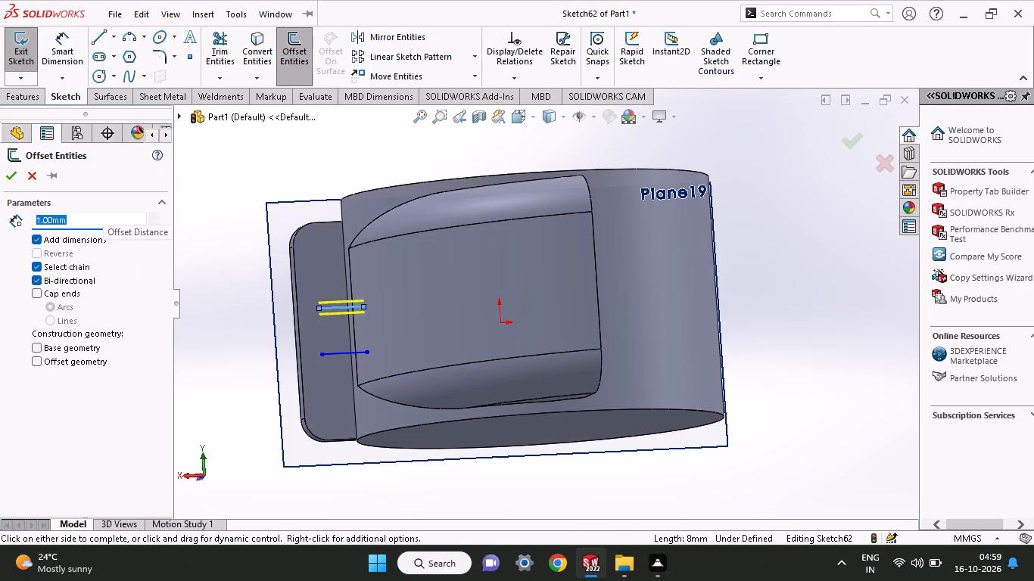
pyautogui.click(338, 356)
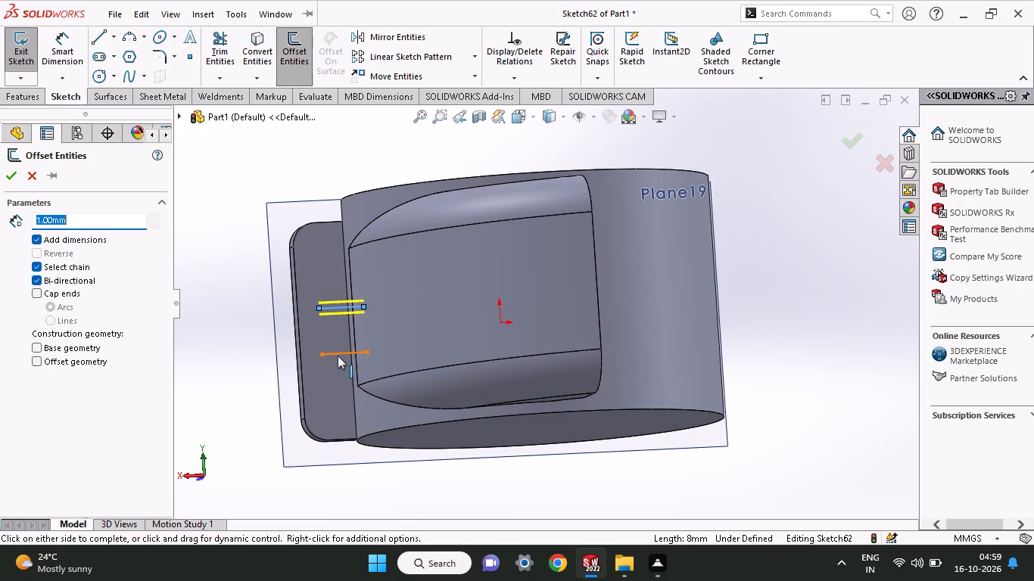
pyautogui.click(11, 178)
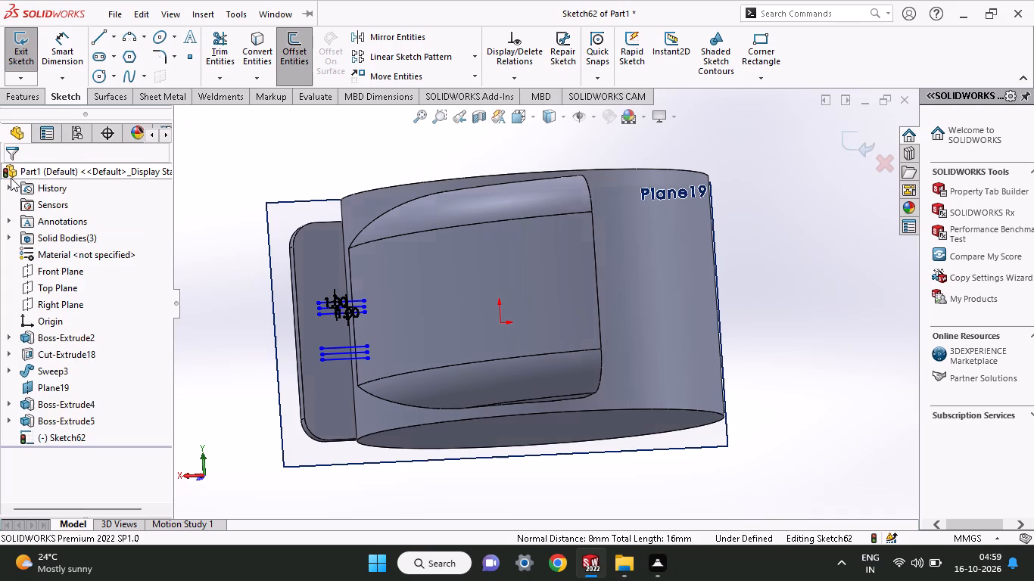
# Close the outer ends of both offset line groups on the tab with short vertical lines.
pyautogui.click(99, 37)
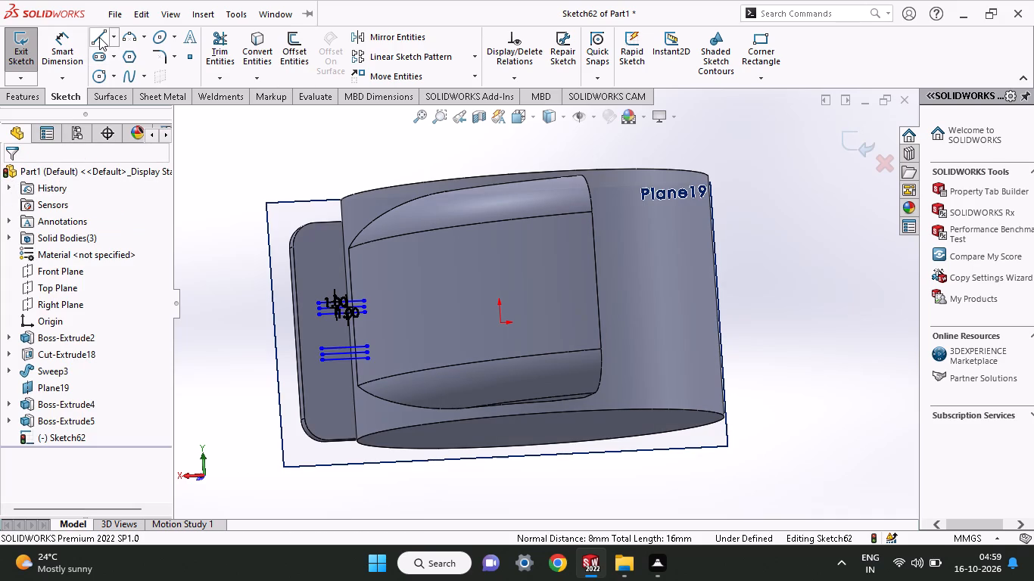
pyautogui.click(318, 304)
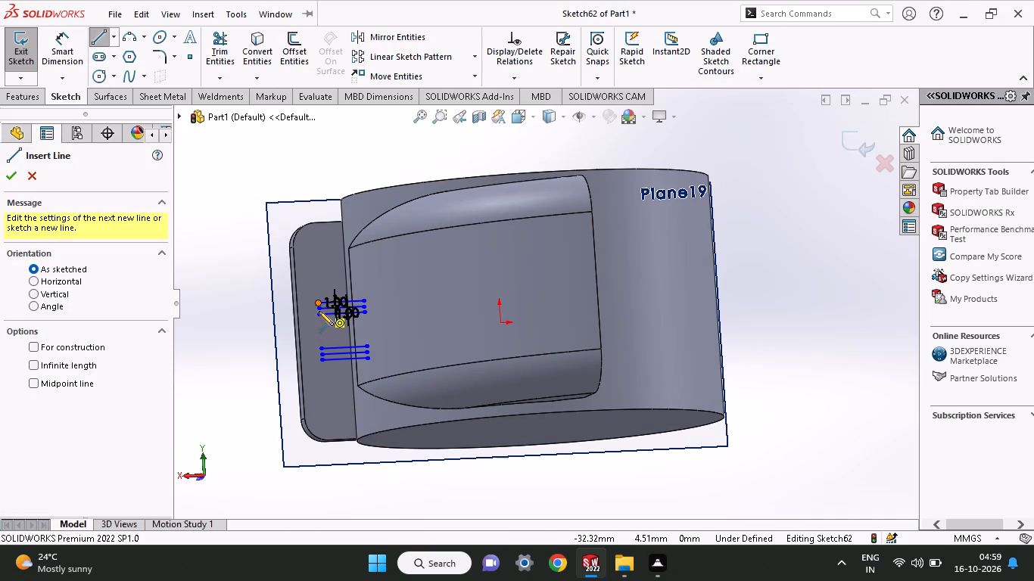
pyautogui.click(319, 315)
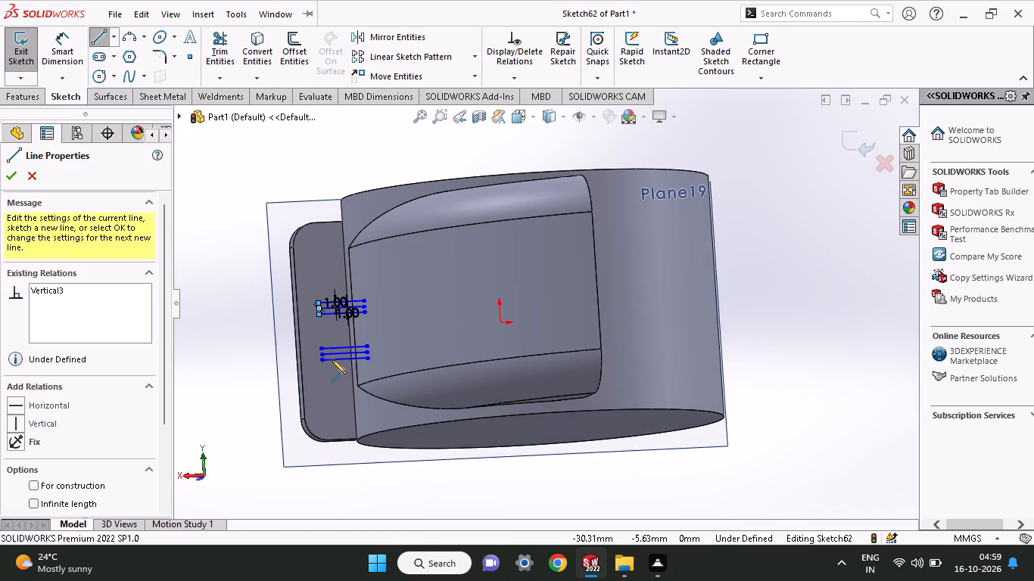
pyautogui.click(318, 349)
pyautogui.click(319, 360)
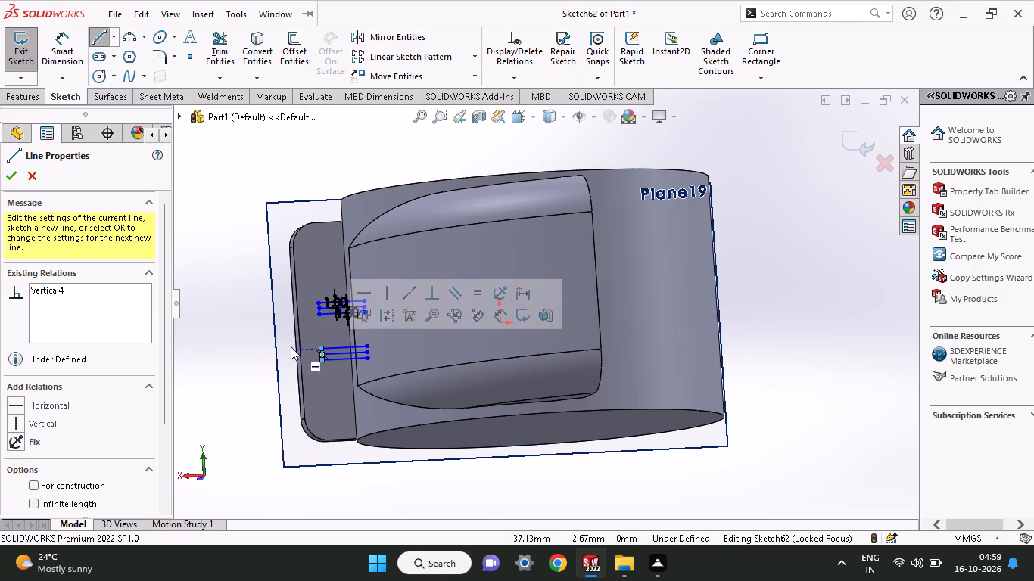
pyautogui.rightClick(252, 343)
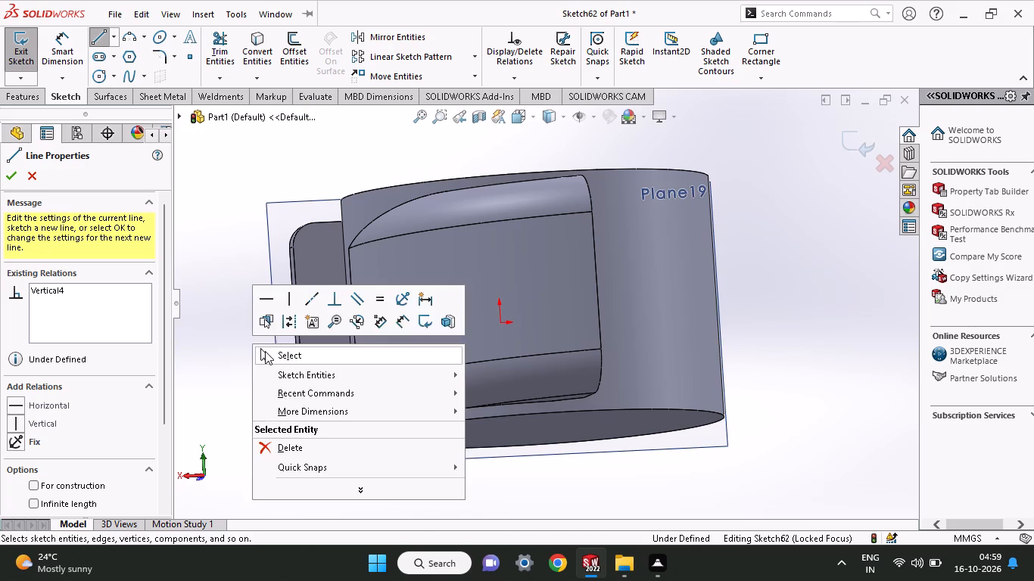
pyautogui.click(265, 351)
# Close the inner ends of both offset line groups with short vertical lines to form two narrow rectangles.
pyautogui.click(92, 33)
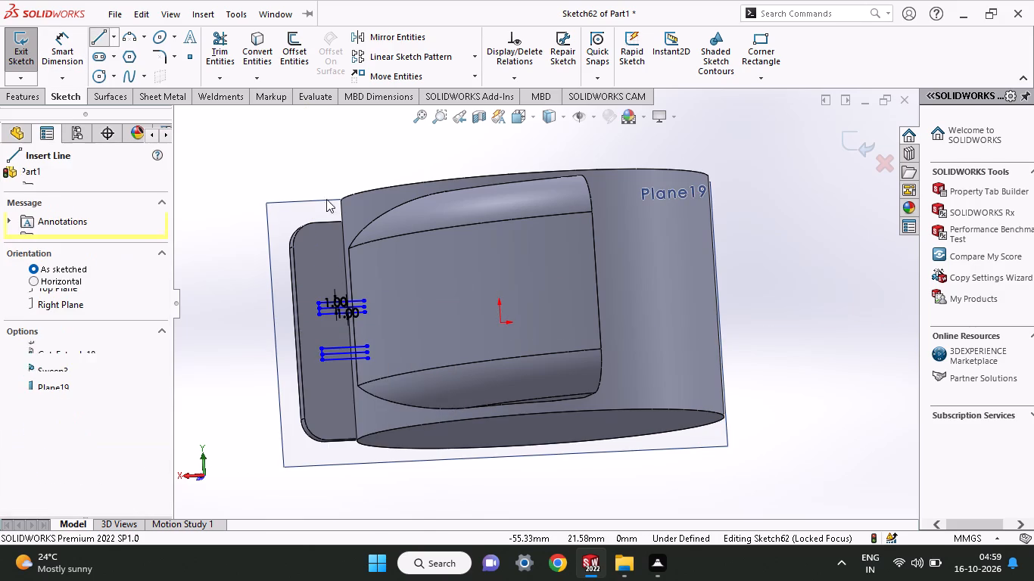
pyautogui.click(363, 303)
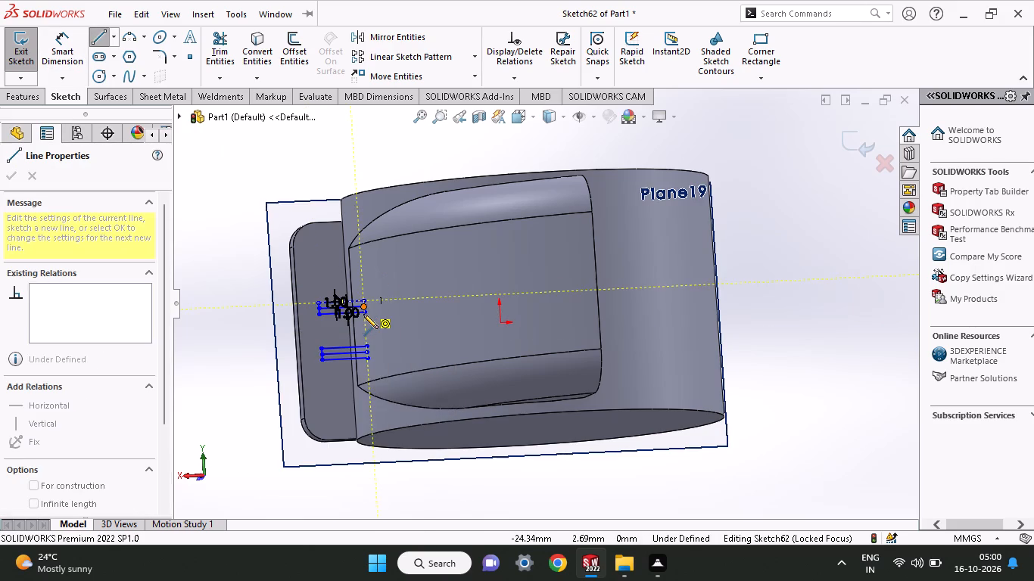
pyautogui.click(363, 314)
pyautogui.rightClick(224, 290)
pyautogui.click(238, 308)
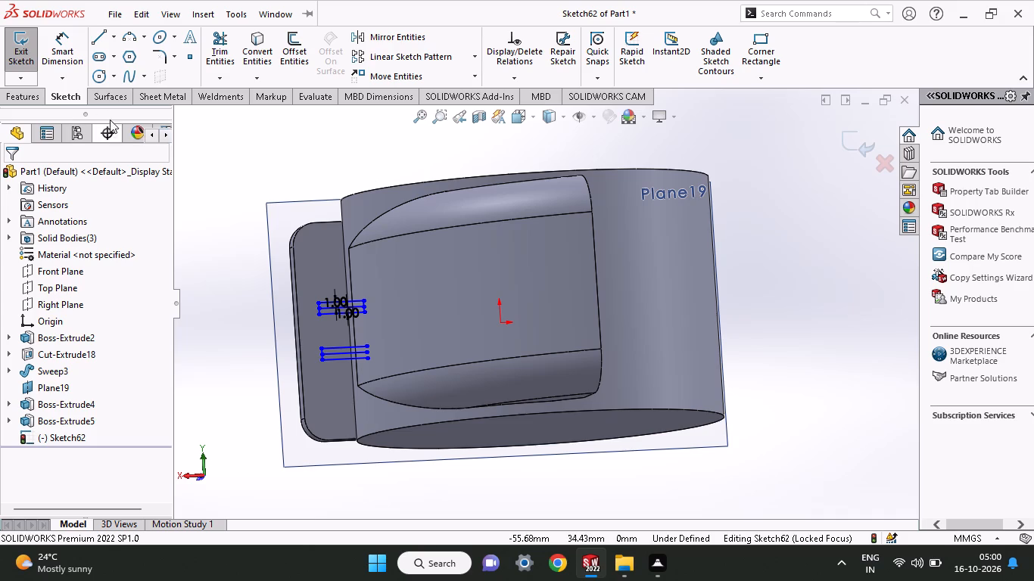
pyautogui.click(93, 38)
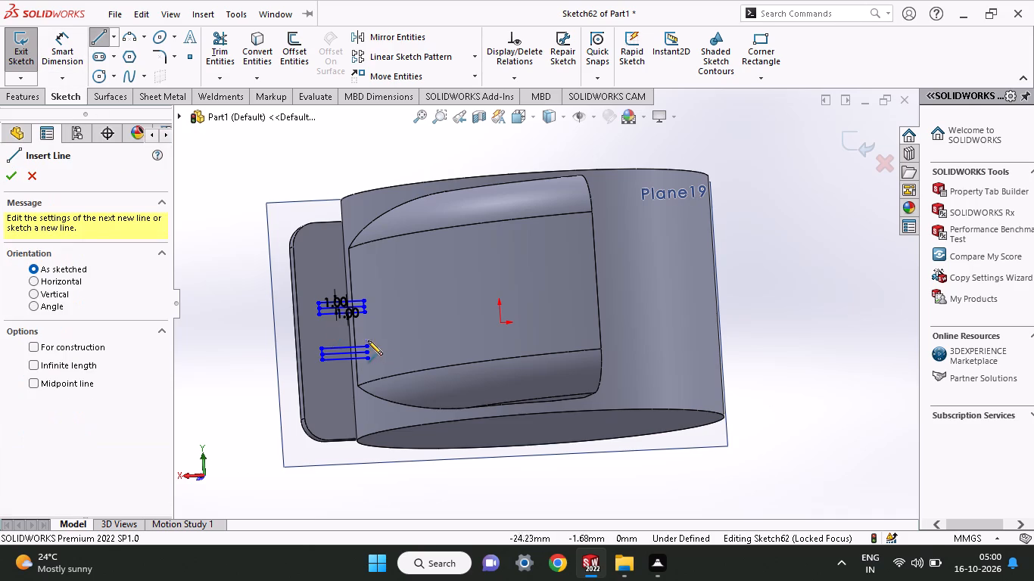
pyautogui.click(363, 346)
pyautogui.click(369, 359)
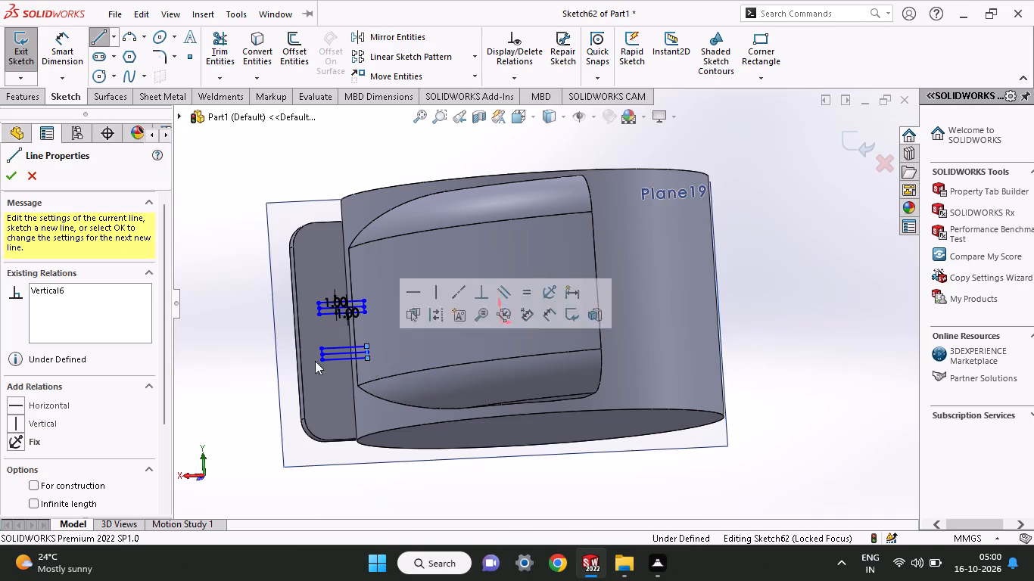
pyautogui.rightClick(188, 328)
pyautogui.click(205, 336)
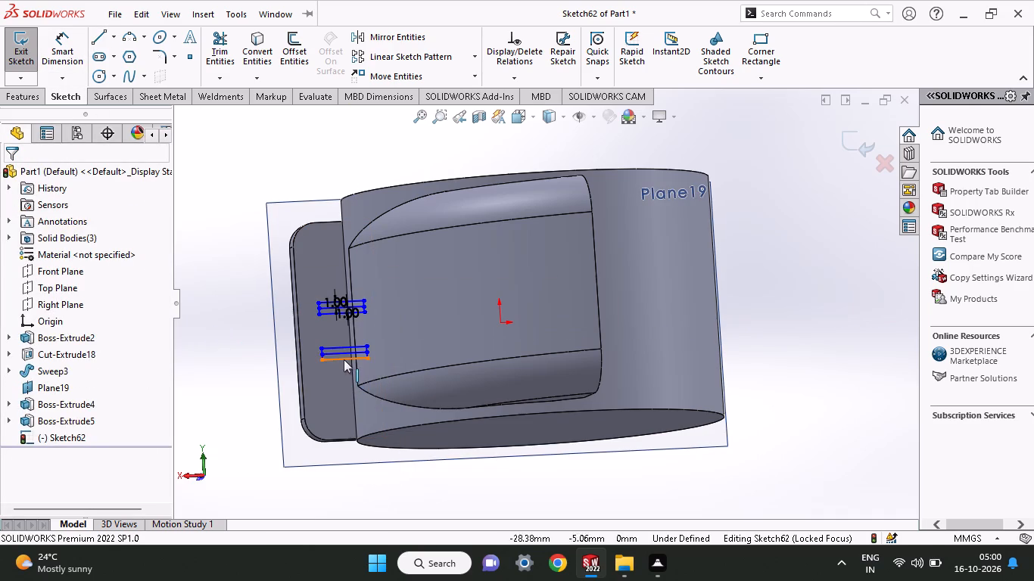
# Delete the original middle line inside each narrow rectangle, moving the upper rectangle's 1 mm offset dimension clear of the lines.
pyautogui.click(339, 353)
pyautogui.rightClick(339, 353)
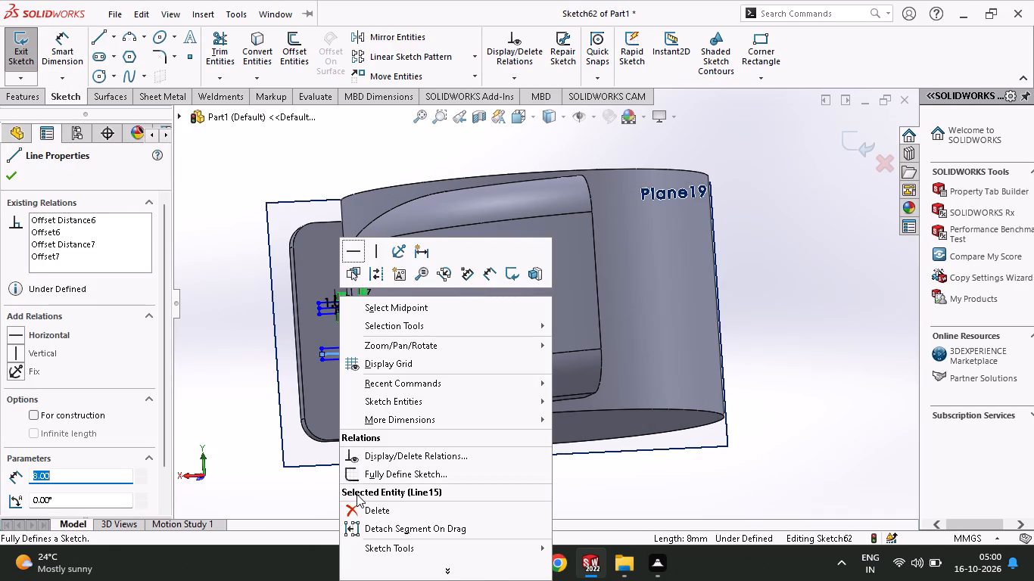
pyautogui.click(357, 509)
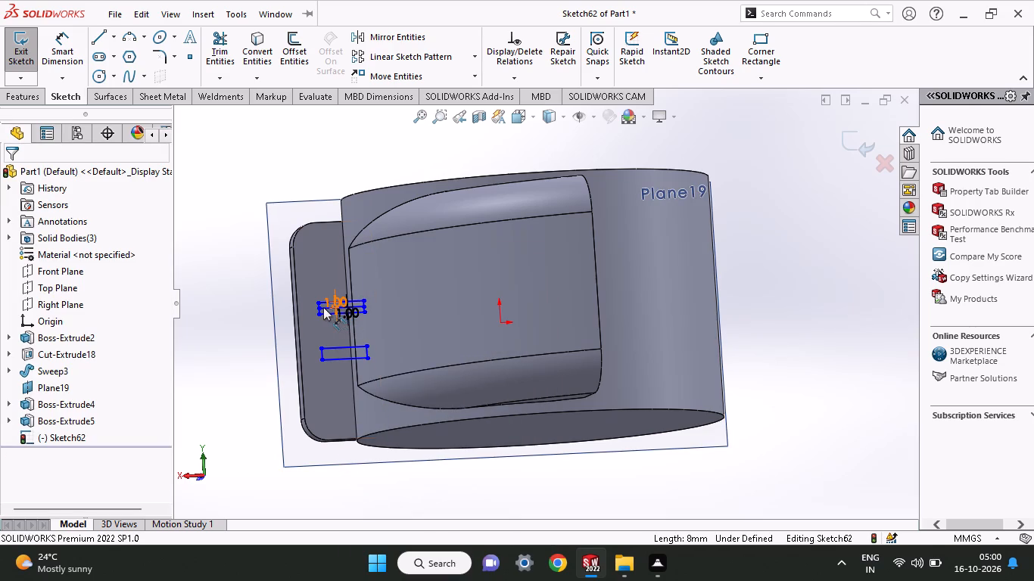
pyautogui.click(323, 307)
pyautogui.moveTo(333, 302); pyautogui.dragTo(334, 266)
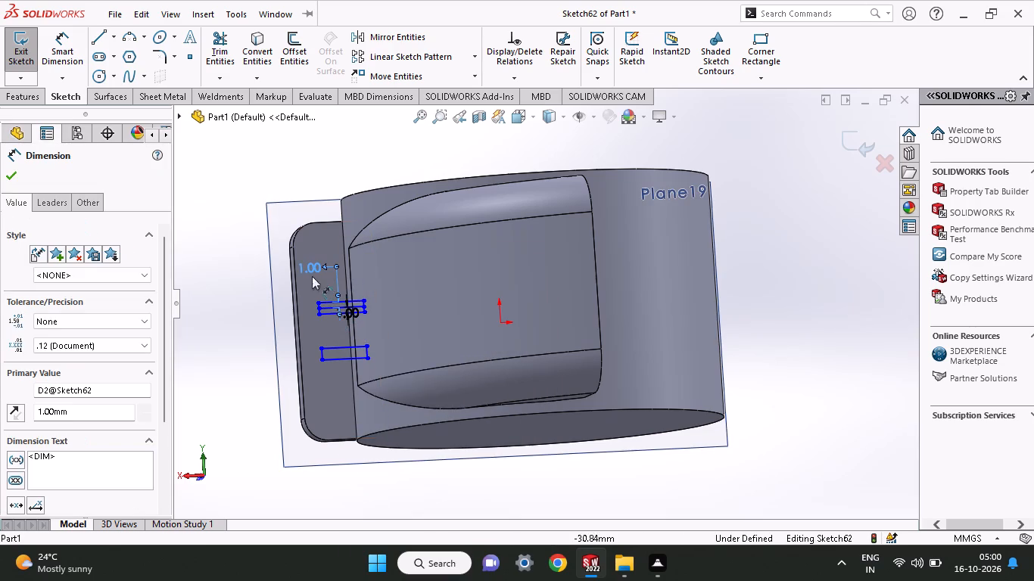
pyautogui.click(11, 182)
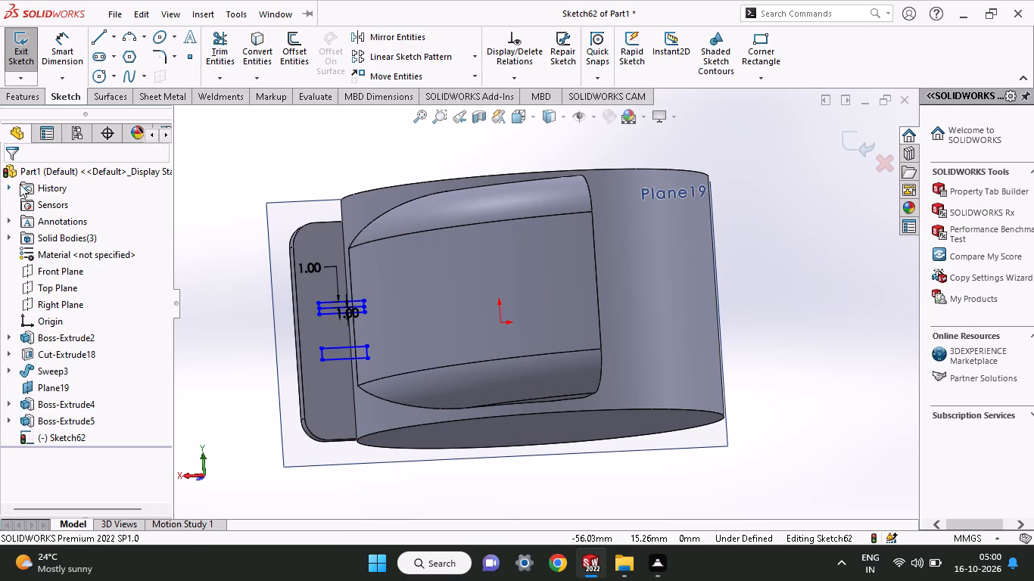
pyautogui.click(324, 306)
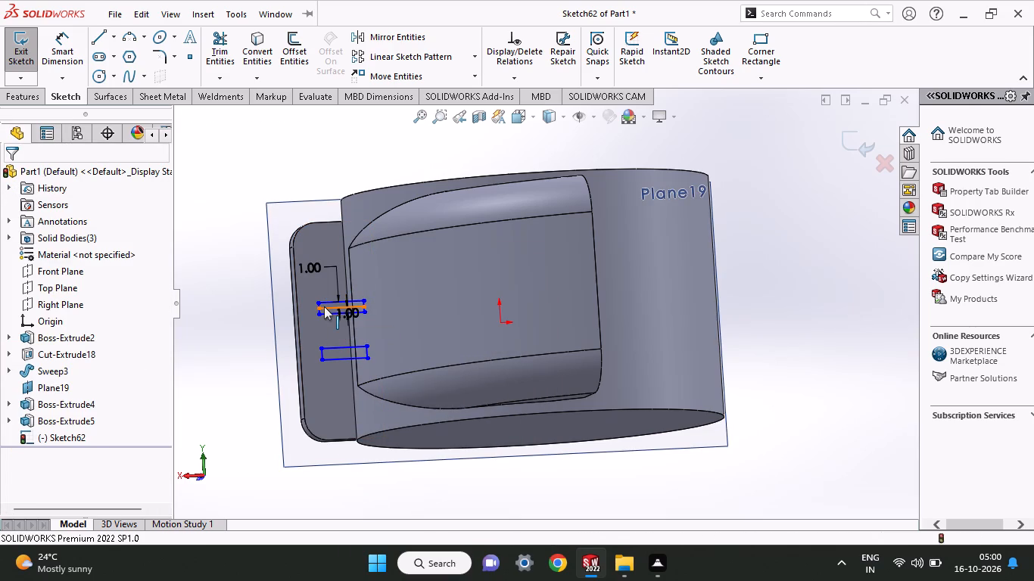
pyautogui.rightClick(324, 306)
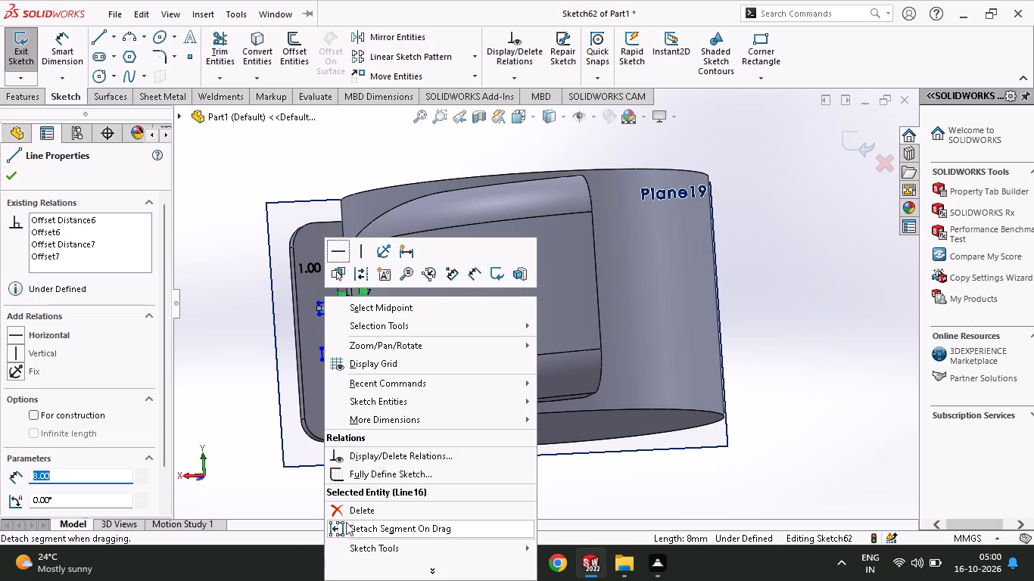
pyautogui.click(345, 516)
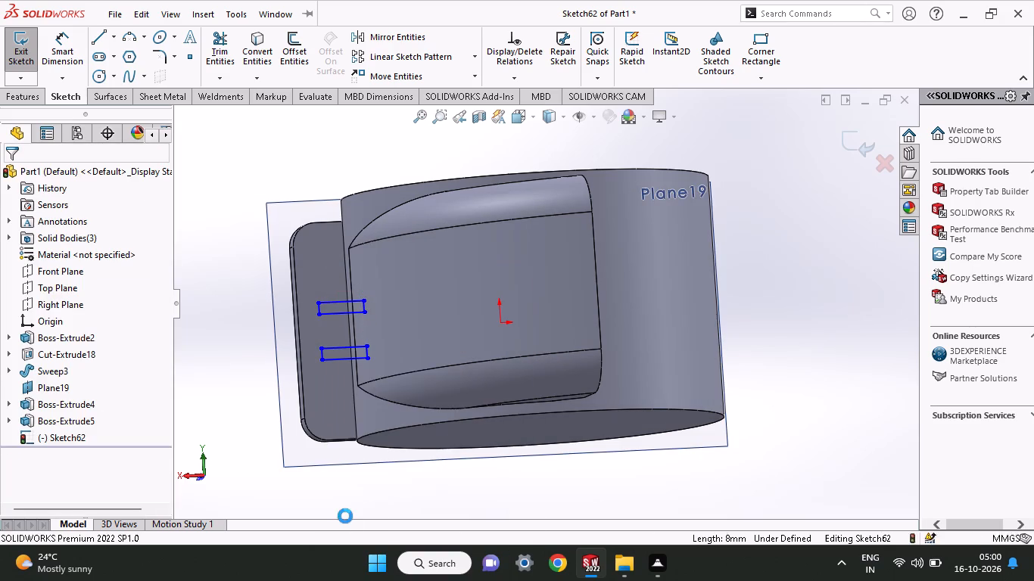
# Start a boss extrusion of the two rectangles and try the Up To Surface end condition with the cylinder's curved face.
pyautogui.click(24, 98)
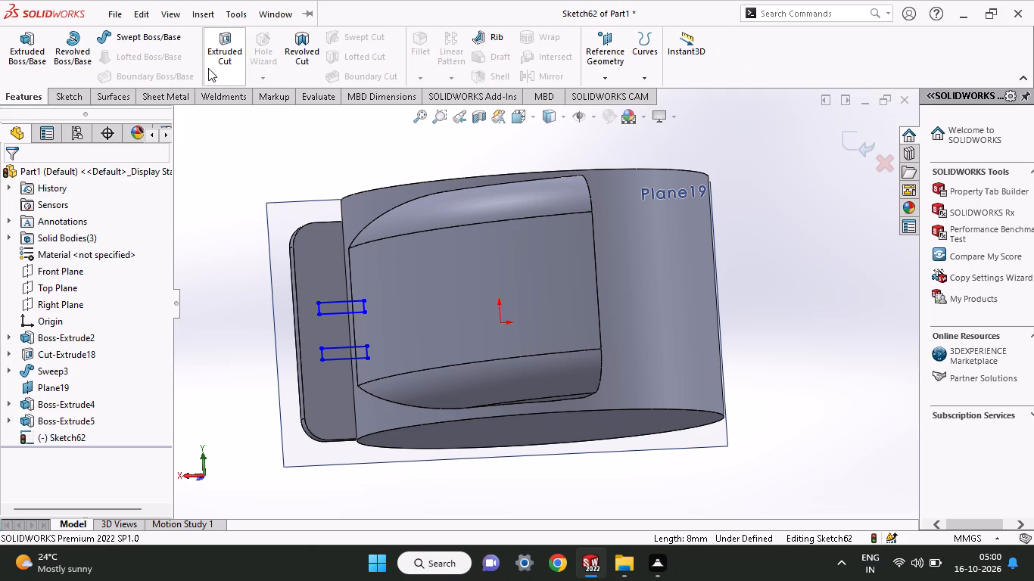
pyautogui.click(34, 68)
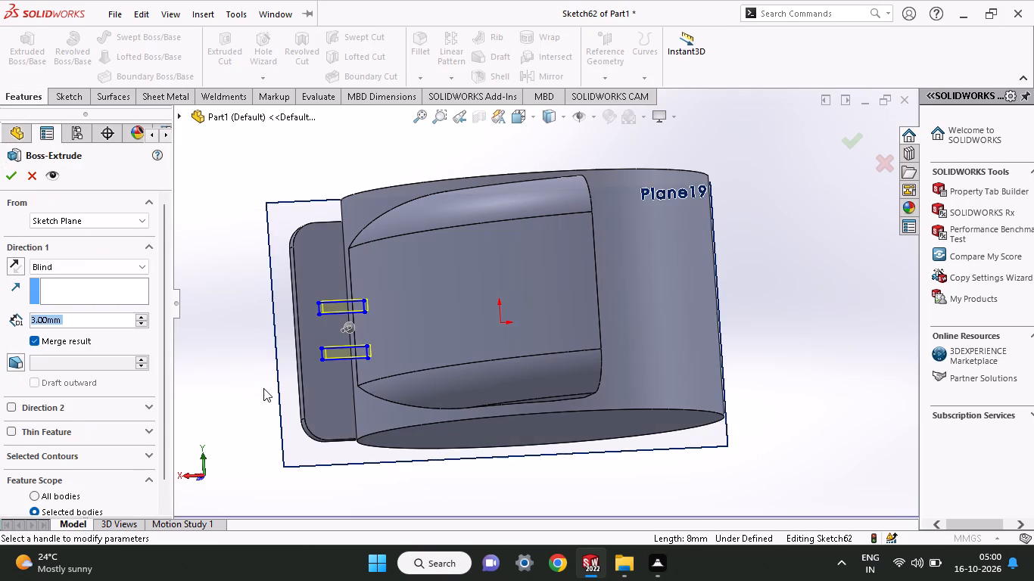
pyautogui.moveTo(345, 376); pyautogui.dragTo(400, 297, button='middle')
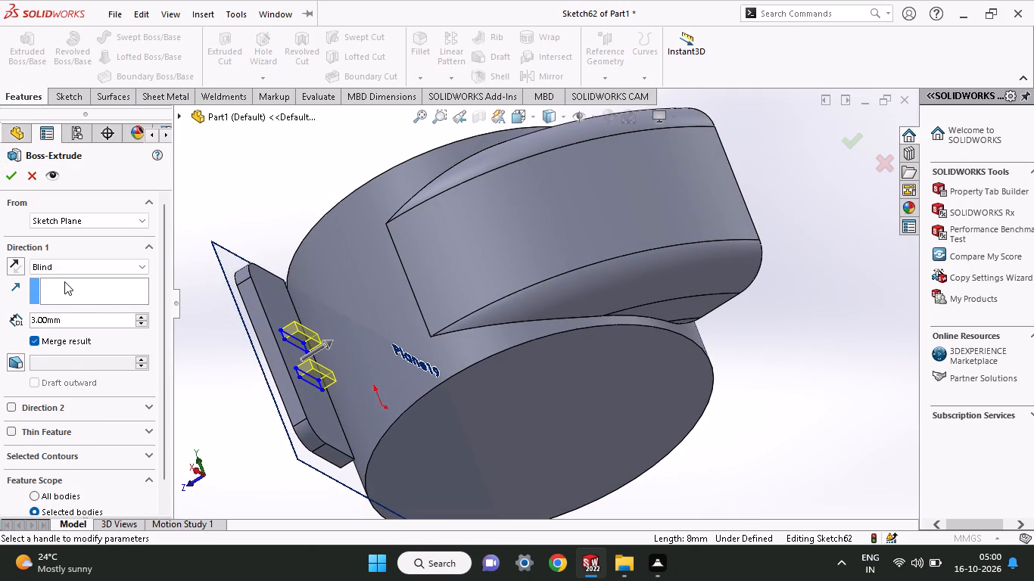
pyautogui.click(64, 269)
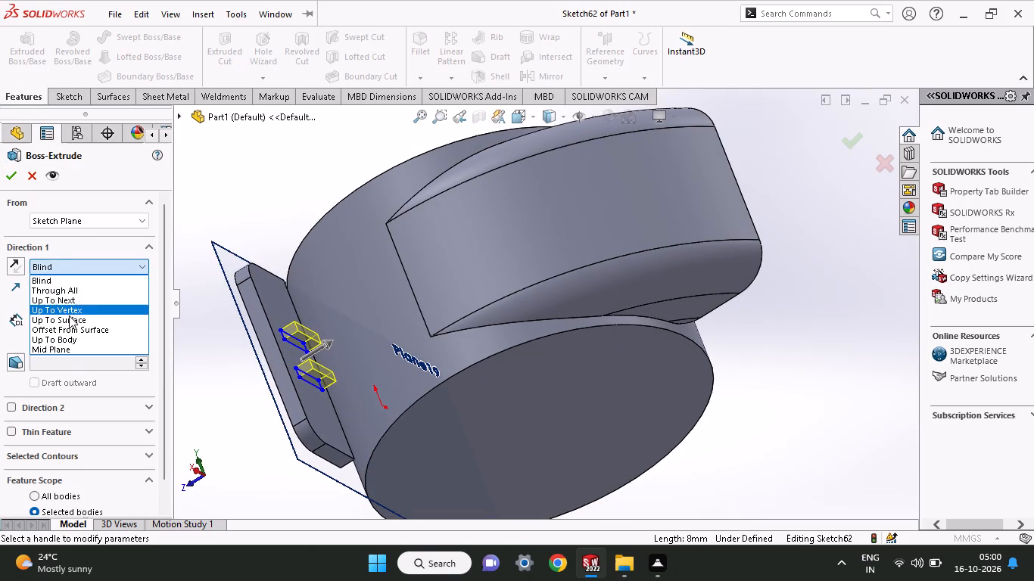
pyautogui.click(70, 320)
pyautogui.click(376, 356)
pyautogui.moveTo(377, 382); pyautogui.dragTo(357, 294, button='middle')
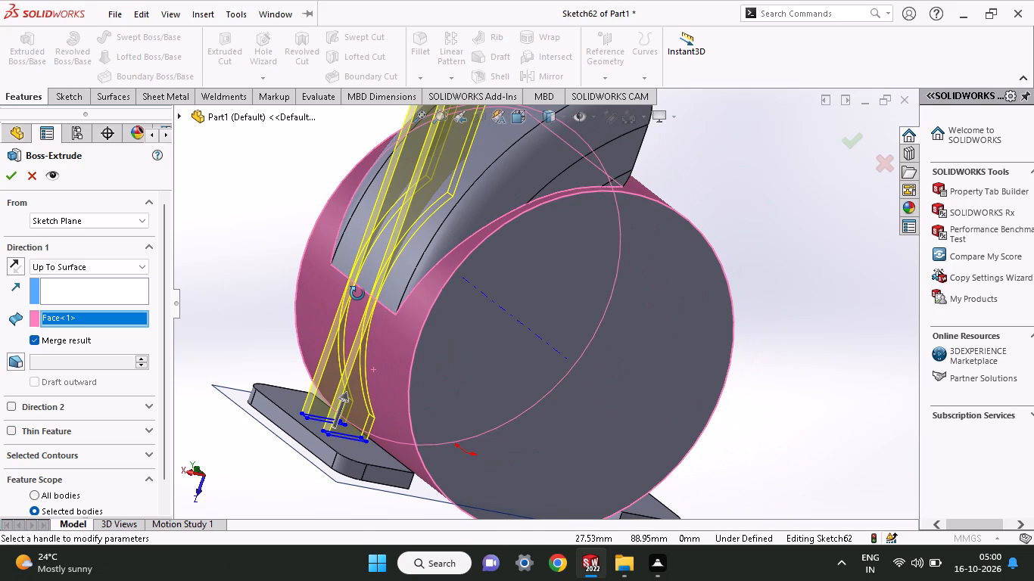
pyautogui.moveTo(357, 294); pyautogui.dragTo(359, 300, button='middle')
# Set the extrusion's end condition to Blind with a depth of 8 mm.
pyautogui.moveTo(86, 272); pyautogui.dragTo(71, 272)
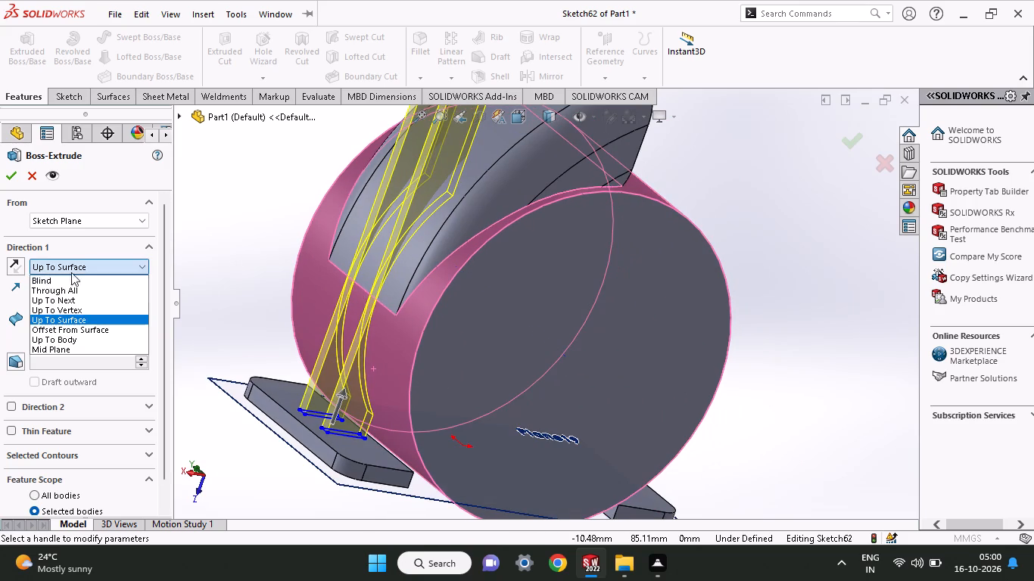
pyautogui.moveTo(71, 272); pyautogui.dragTo(38, 273)
pyautogui.click(47, 279)
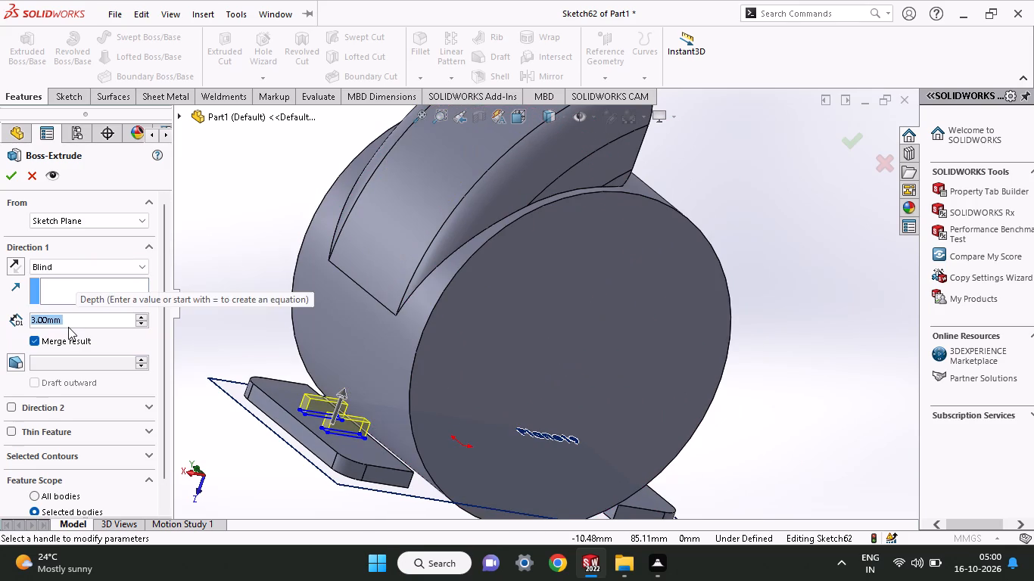
pyautogui.press('8')
pyautogui.press('Return')
pyautogui.moveTo(397, 405); pyautogui.dragTo(400, 342, button='middle')
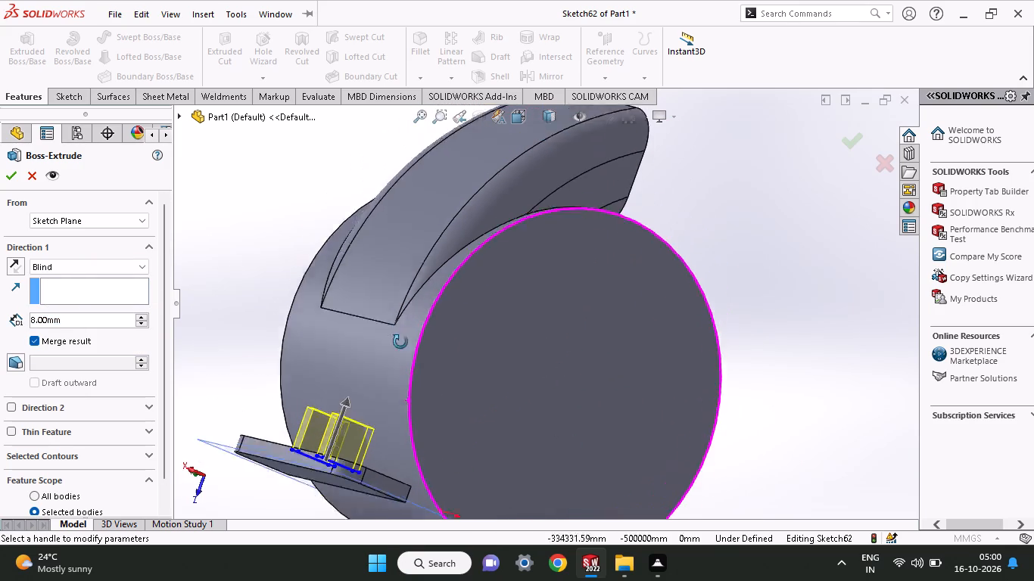
pyautogui.moveTo(400, 342); pyautogui.dragTo(410, 397, button='middle')
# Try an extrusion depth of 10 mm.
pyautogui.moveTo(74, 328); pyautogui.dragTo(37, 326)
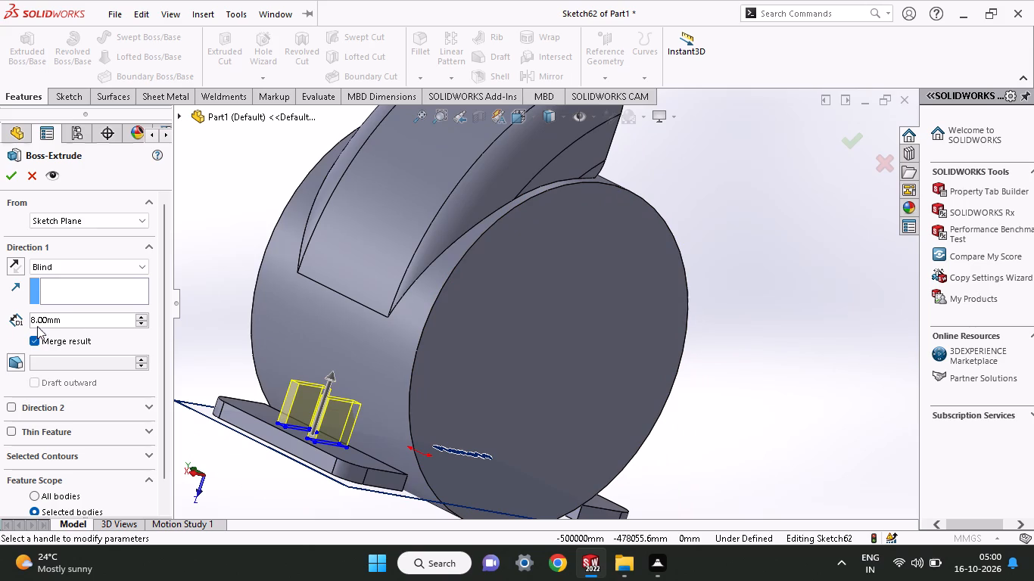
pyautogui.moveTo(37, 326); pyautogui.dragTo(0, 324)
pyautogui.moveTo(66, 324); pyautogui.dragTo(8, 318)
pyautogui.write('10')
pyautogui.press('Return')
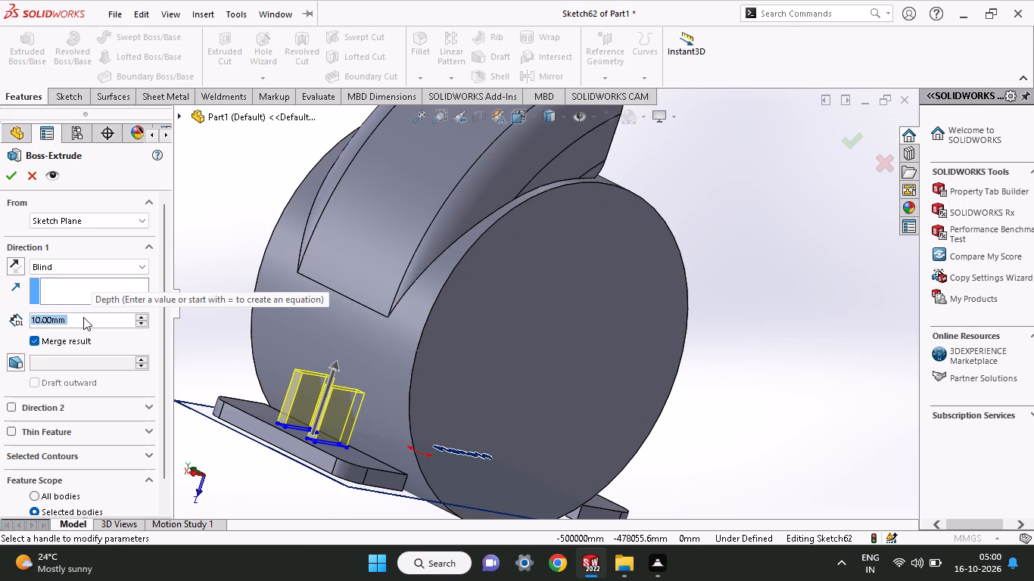
# Set the depth to 8 mm and complete the boss extrusion of the two rectangles with Merge result on.
pyautogui.press('8')
pyautogui.press('Return')
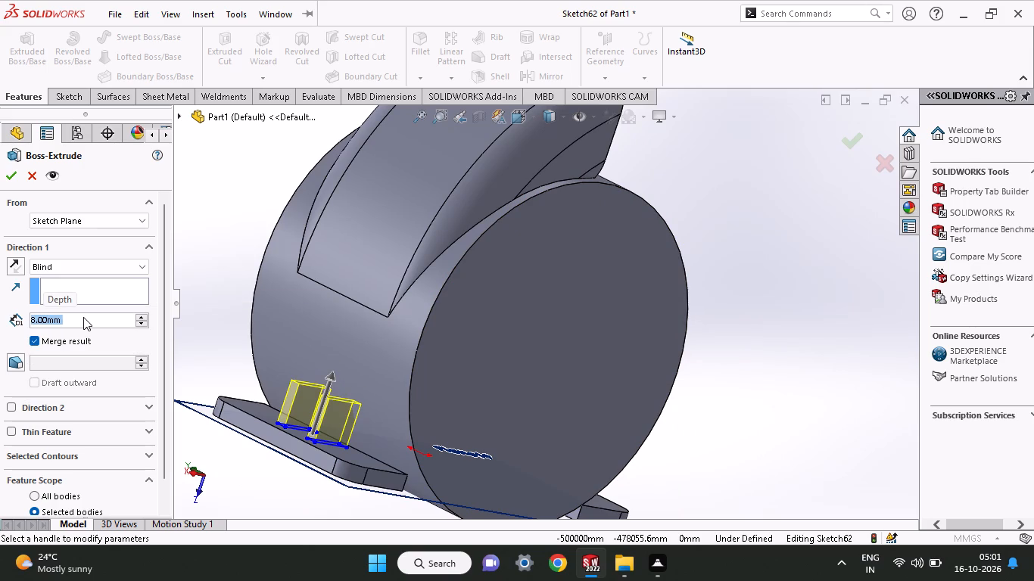
pyautogui.click(14, 179)
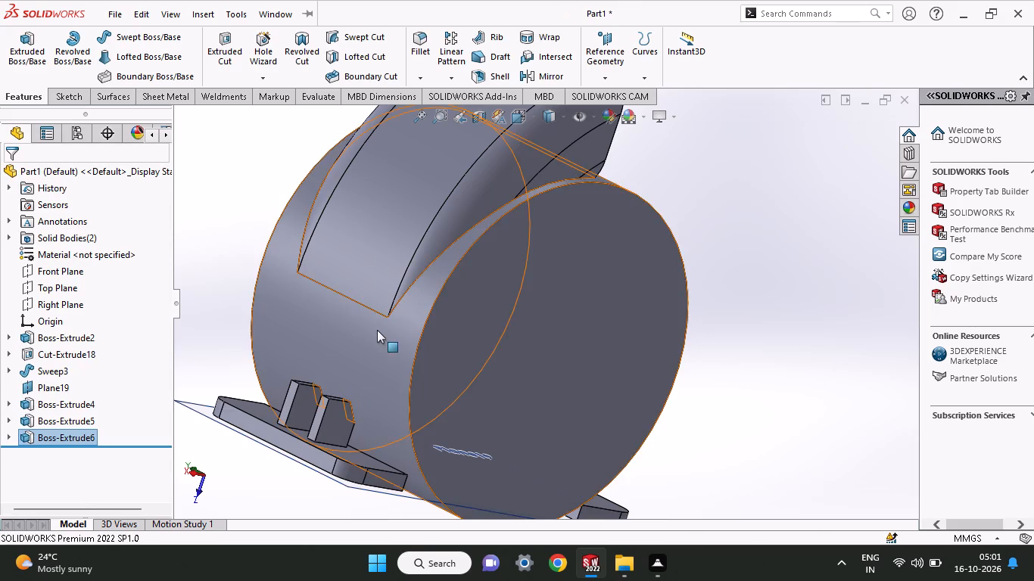
# Undo the 8 mm boss extrusion of the two rectangles.
pyautogui.moveTo(384, 333); pyautogui.dragTo(335, 362, button='middle')
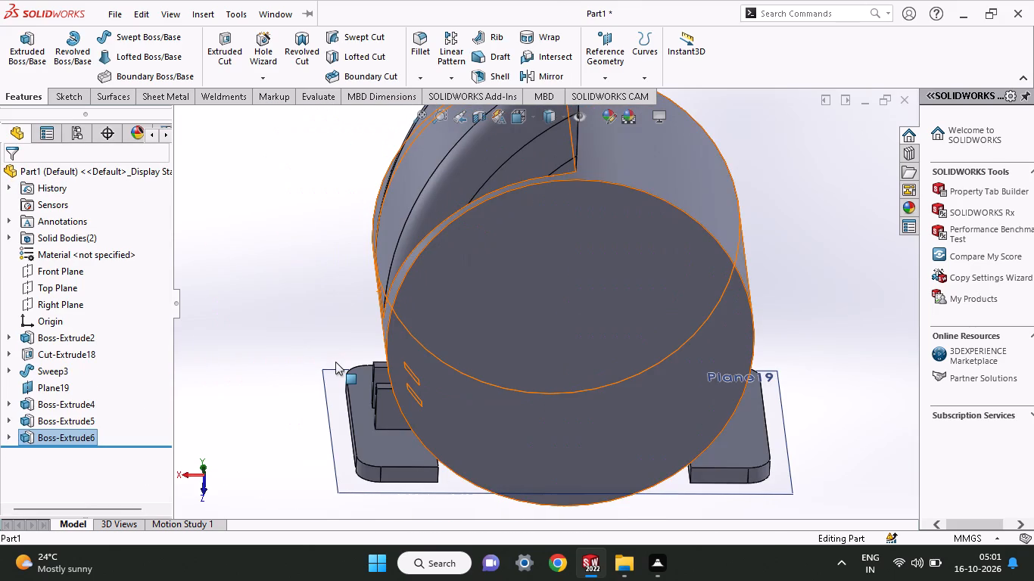
pyautogui.hotkey('ctrl', 'z')
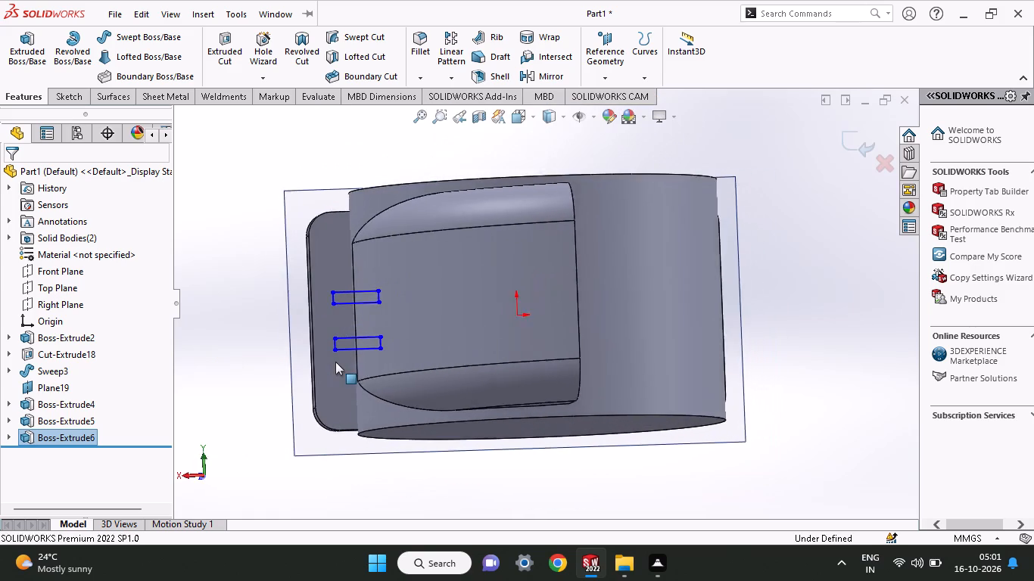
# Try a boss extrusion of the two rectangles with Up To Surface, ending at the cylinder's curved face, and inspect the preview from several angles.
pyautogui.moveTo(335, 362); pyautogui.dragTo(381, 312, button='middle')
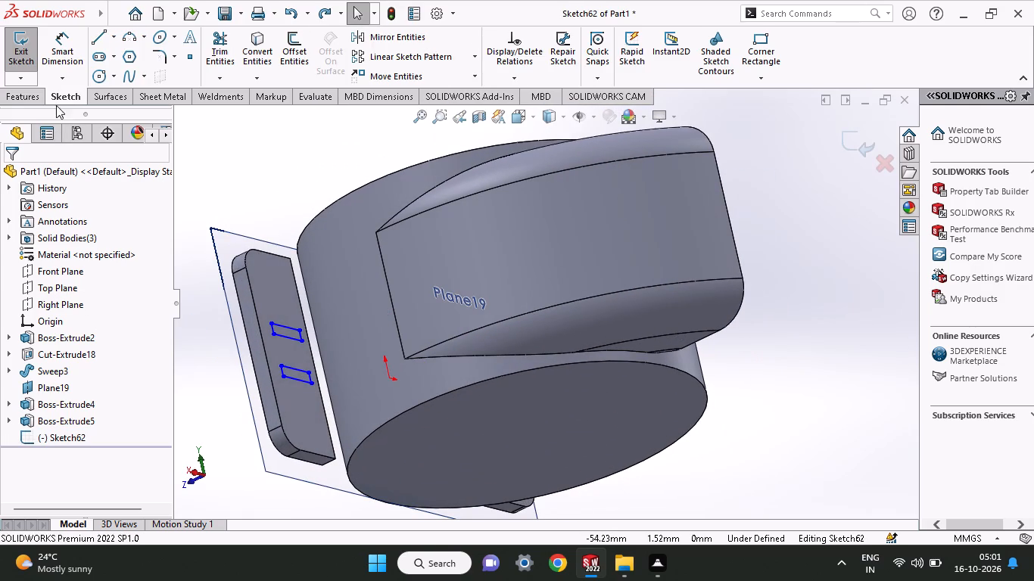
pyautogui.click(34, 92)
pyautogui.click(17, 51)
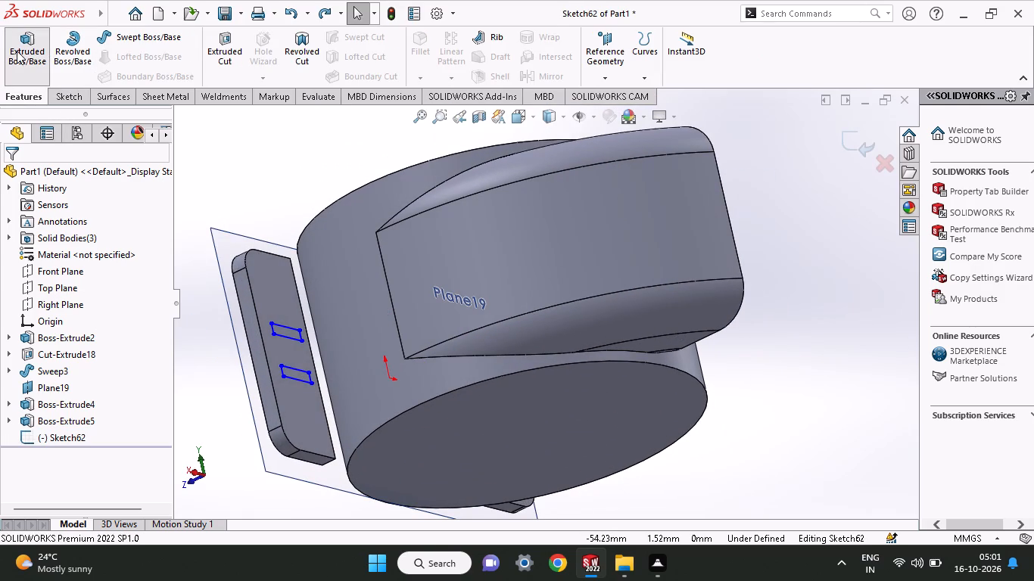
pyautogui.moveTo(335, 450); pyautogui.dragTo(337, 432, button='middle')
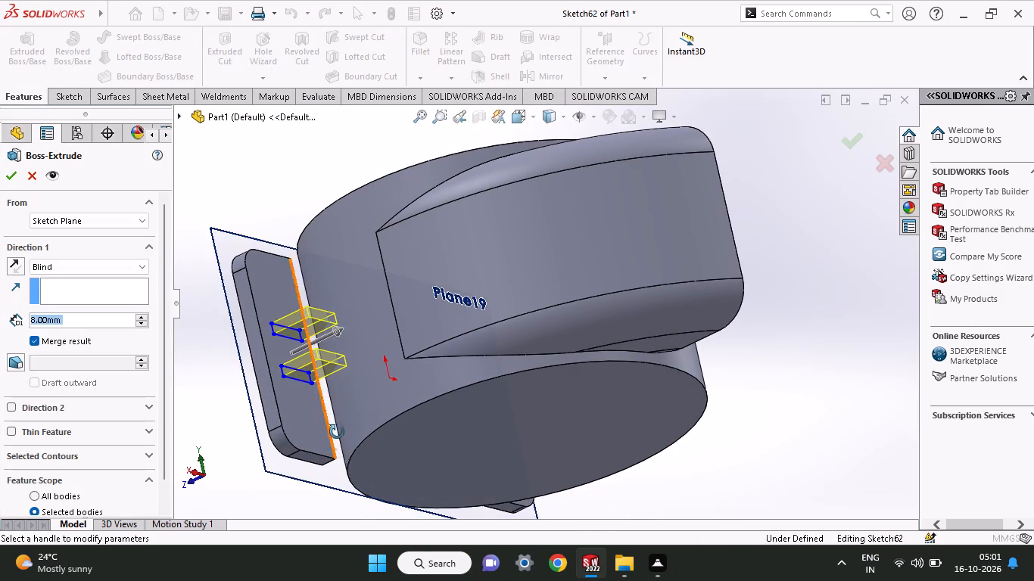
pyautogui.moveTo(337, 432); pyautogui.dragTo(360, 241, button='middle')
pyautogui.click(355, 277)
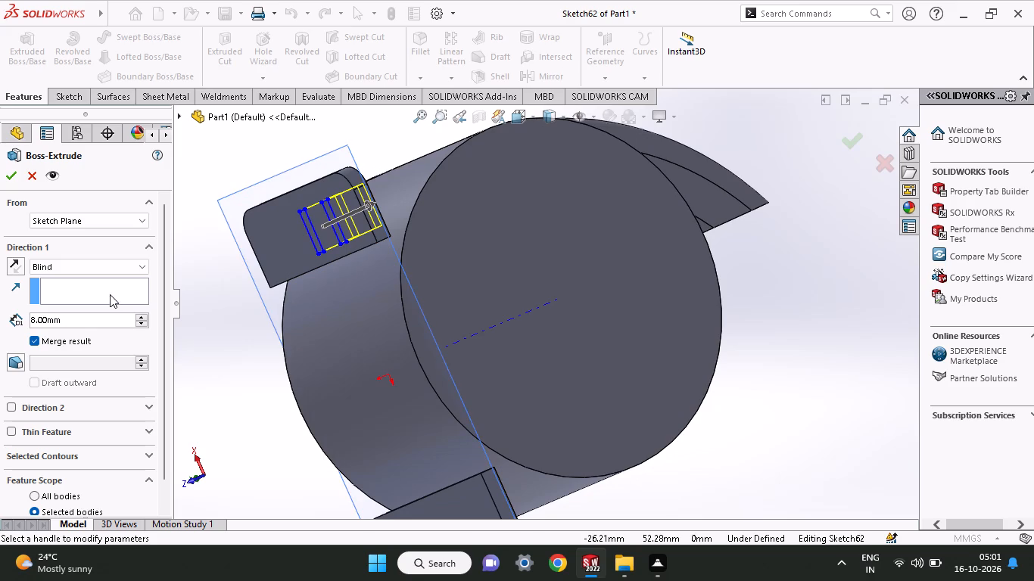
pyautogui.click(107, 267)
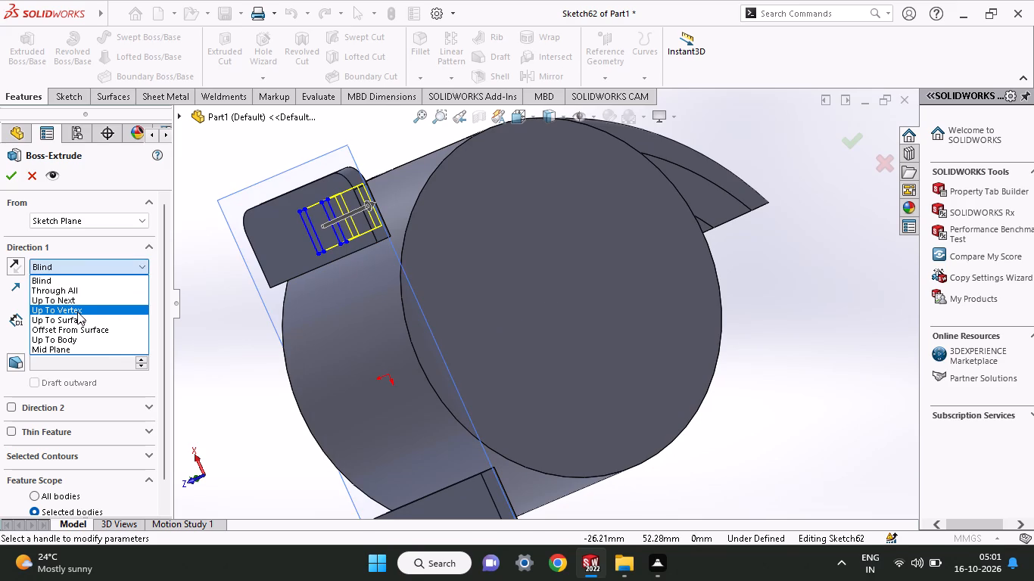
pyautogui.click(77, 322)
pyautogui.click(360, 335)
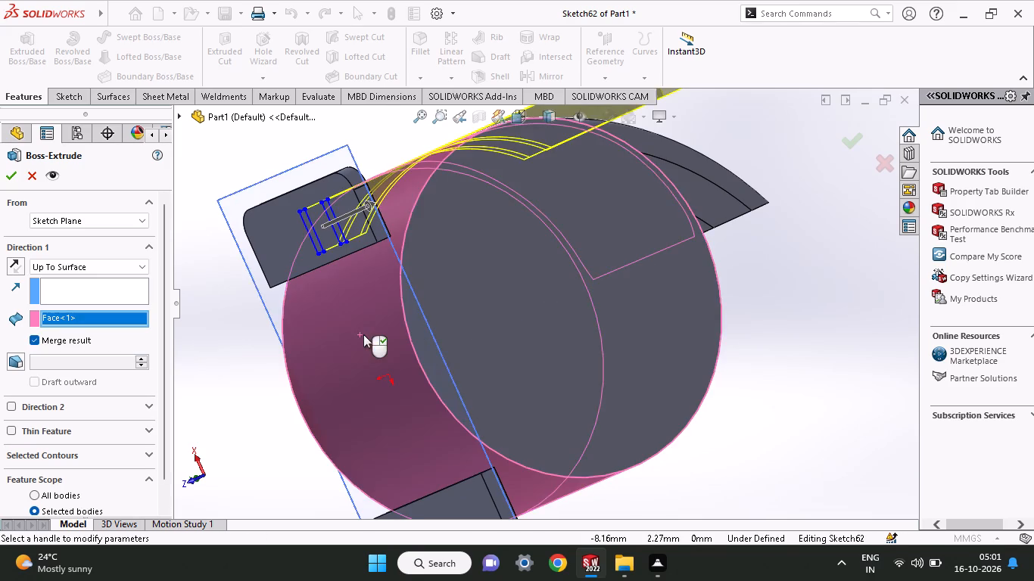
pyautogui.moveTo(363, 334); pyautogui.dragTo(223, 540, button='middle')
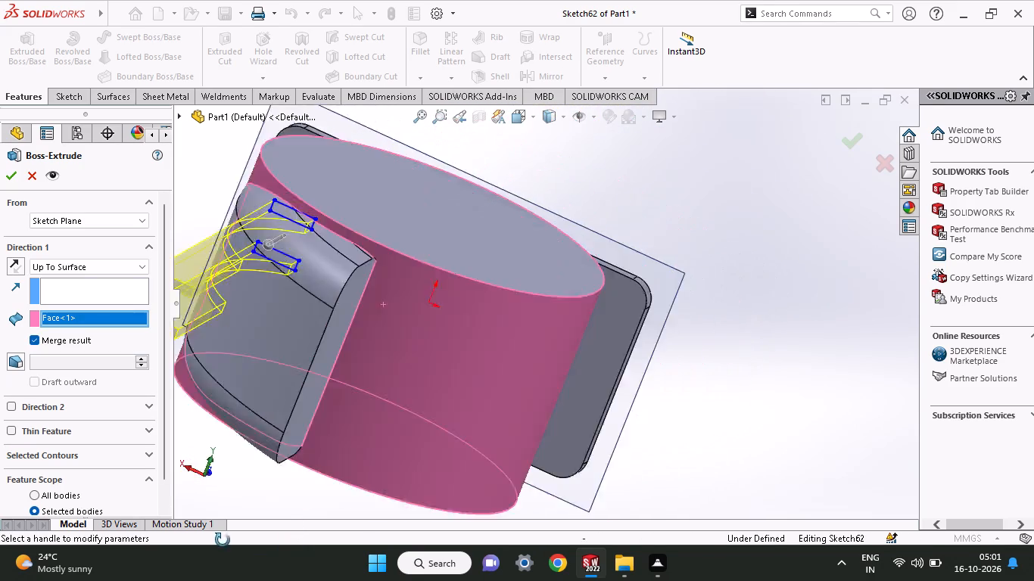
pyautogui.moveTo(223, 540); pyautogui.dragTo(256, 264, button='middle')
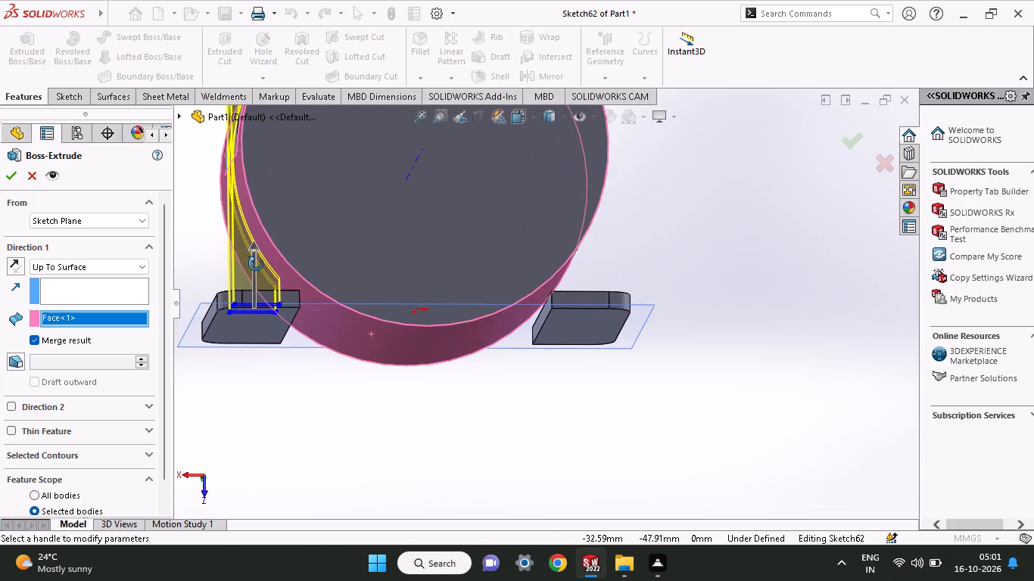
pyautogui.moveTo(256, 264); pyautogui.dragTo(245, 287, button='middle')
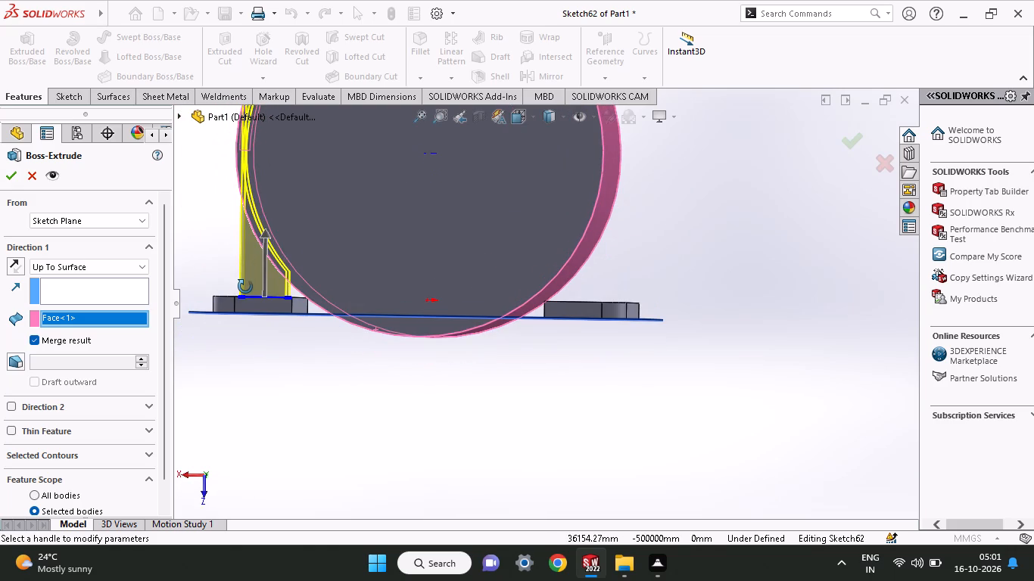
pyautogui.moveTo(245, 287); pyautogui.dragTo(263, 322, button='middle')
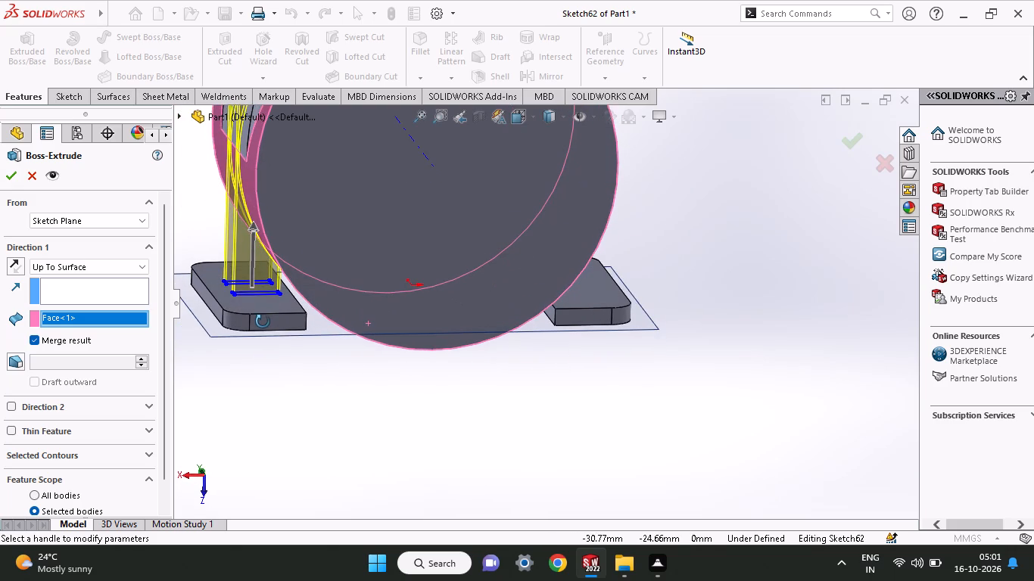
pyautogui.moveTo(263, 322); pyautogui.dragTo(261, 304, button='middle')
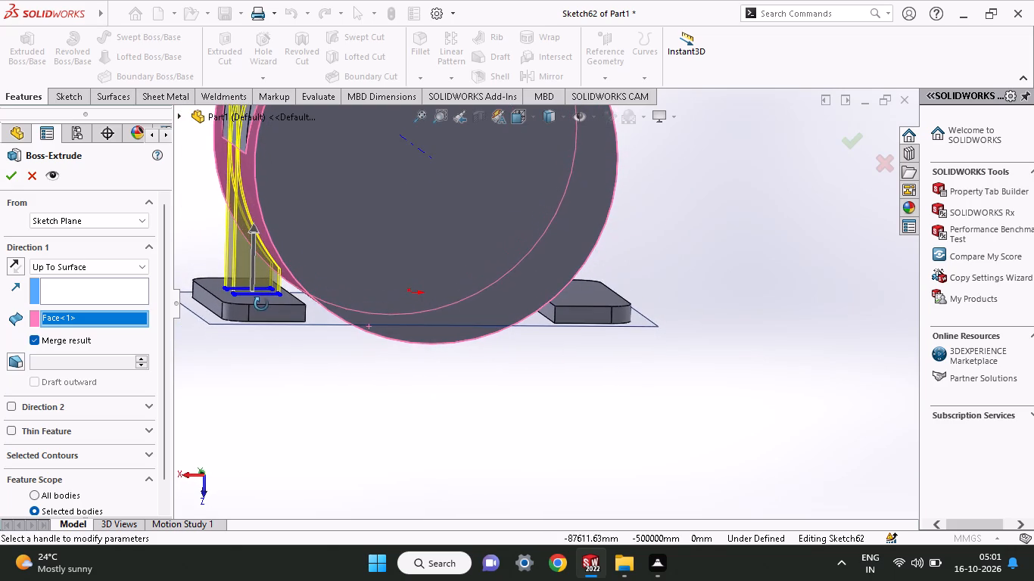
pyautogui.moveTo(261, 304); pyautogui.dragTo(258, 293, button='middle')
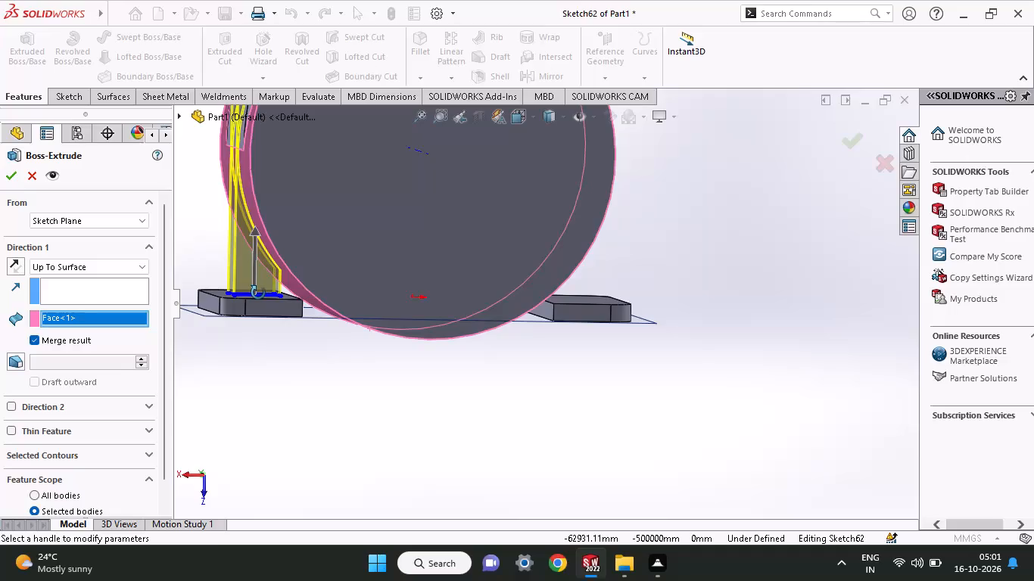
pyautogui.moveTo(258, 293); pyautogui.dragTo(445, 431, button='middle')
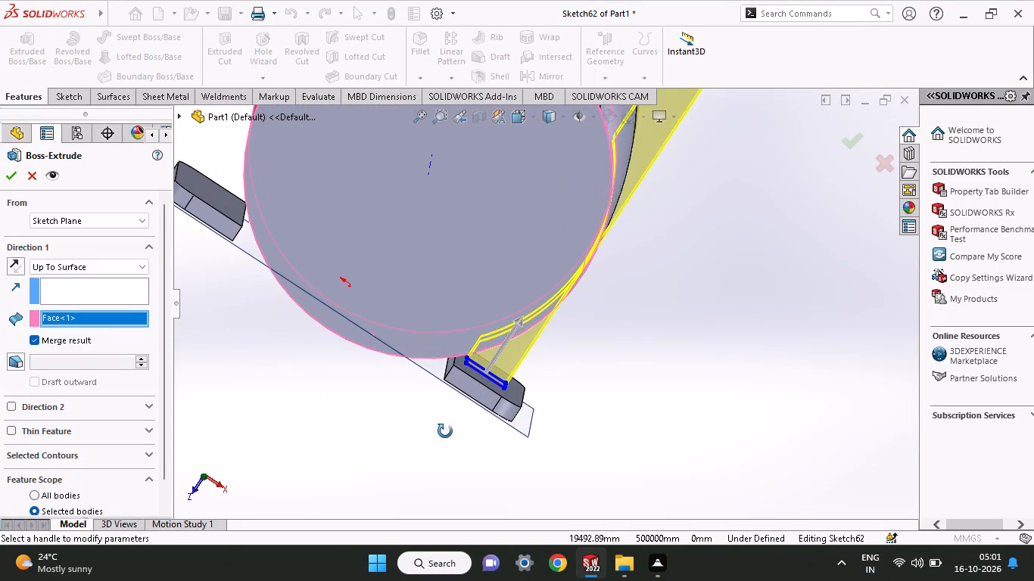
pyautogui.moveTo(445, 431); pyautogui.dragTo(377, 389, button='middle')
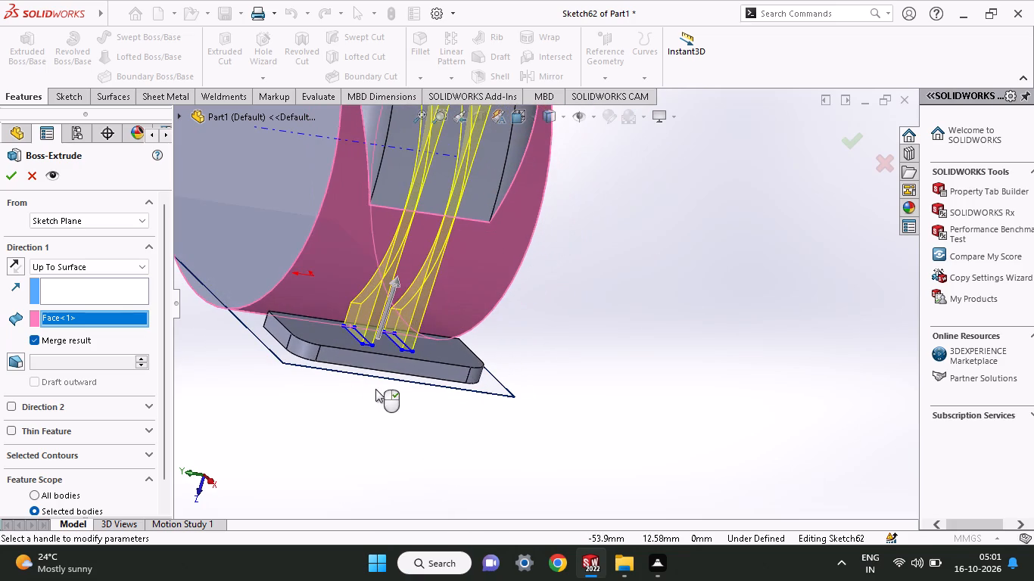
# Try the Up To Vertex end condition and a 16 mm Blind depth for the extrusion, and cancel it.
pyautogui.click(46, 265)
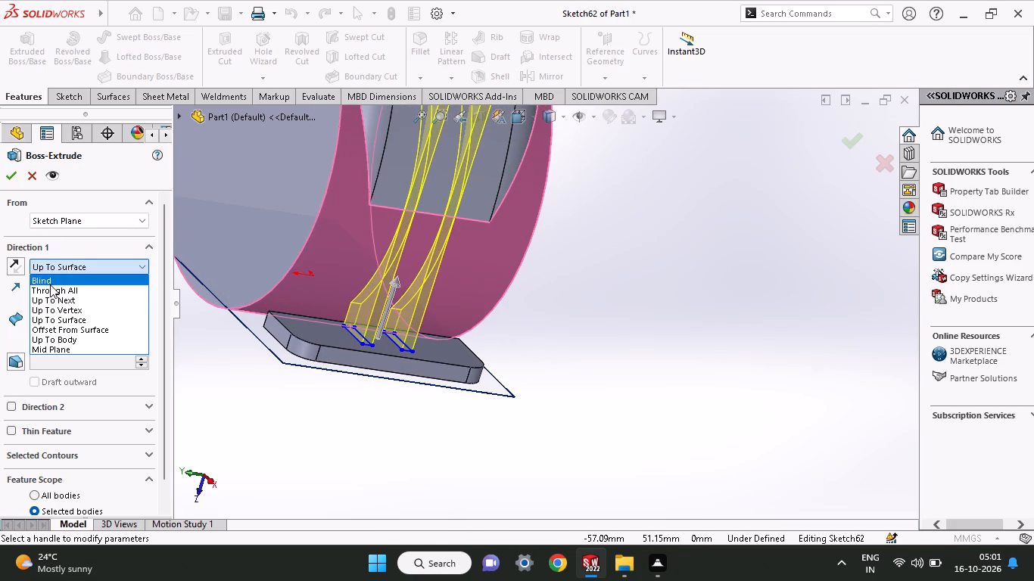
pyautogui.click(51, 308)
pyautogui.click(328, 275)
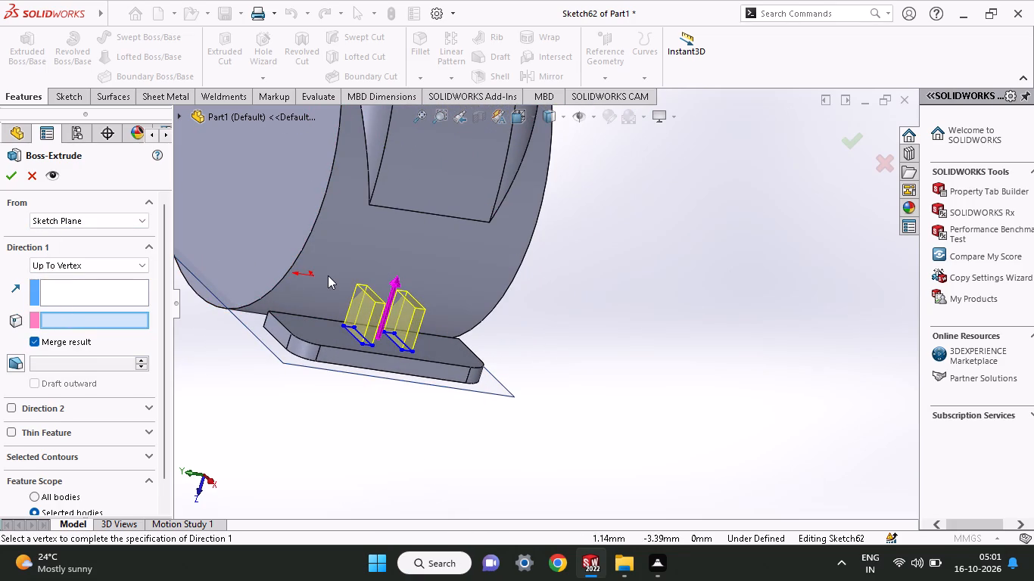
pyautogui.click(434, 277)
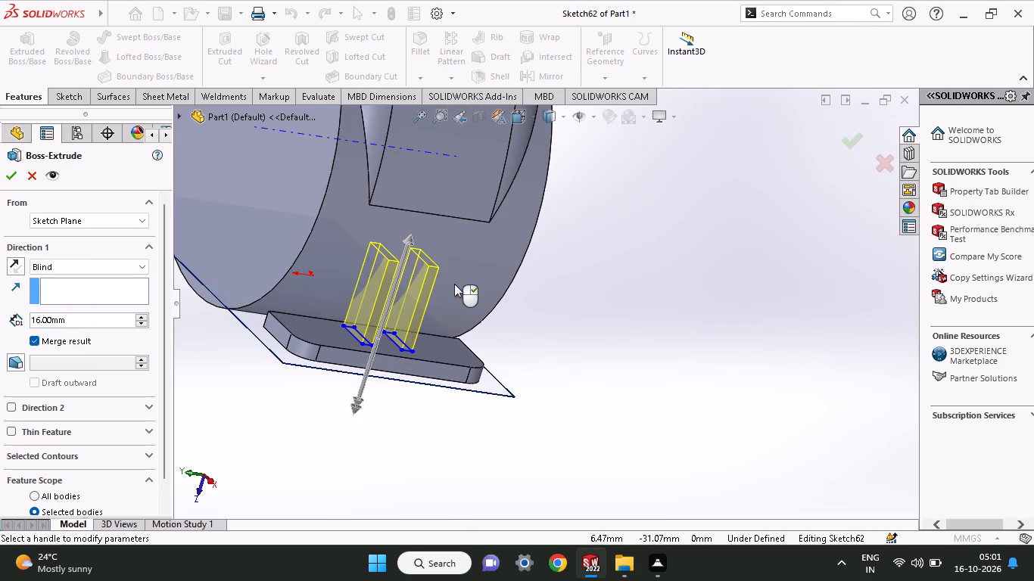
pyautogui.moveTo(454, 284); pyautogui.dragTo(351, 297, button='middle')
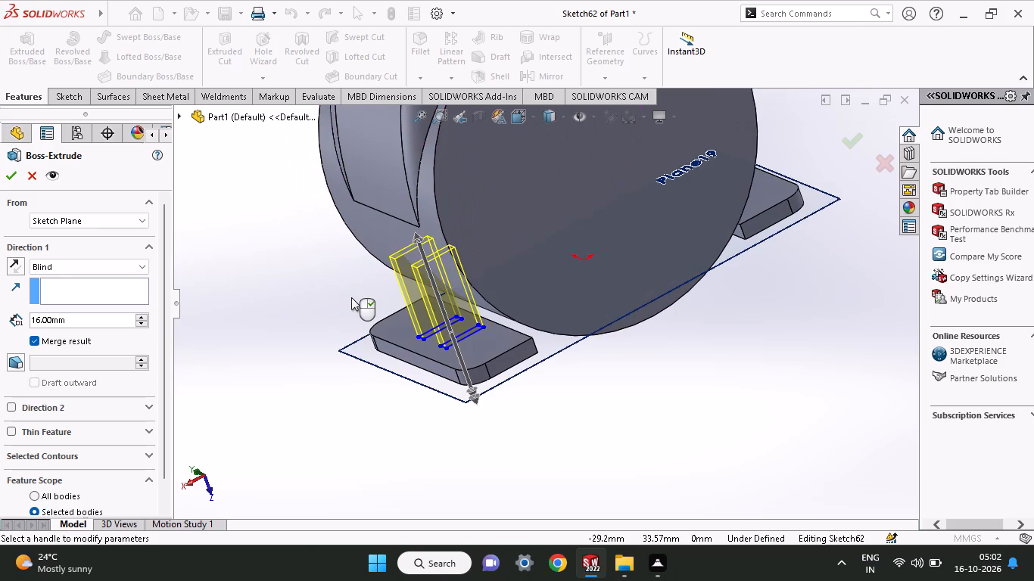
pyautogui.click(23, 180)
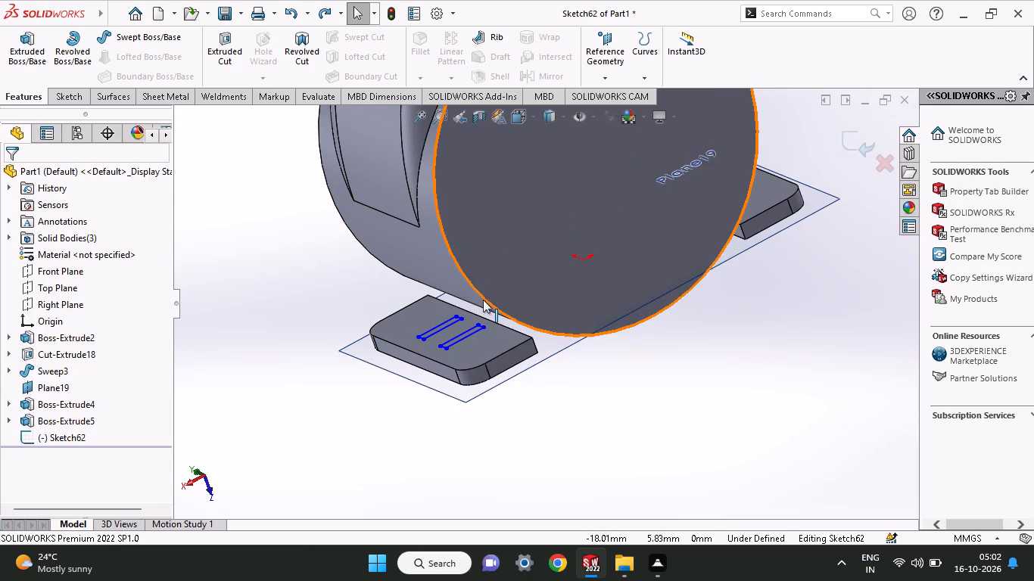
# Dimension the near rectangle's inner end corner to the tab's near inner corner with a 0 mm offset, aligning it with the tab's edge.
pyautogui.click(67, 108)
pyautogui.click(67, 98)
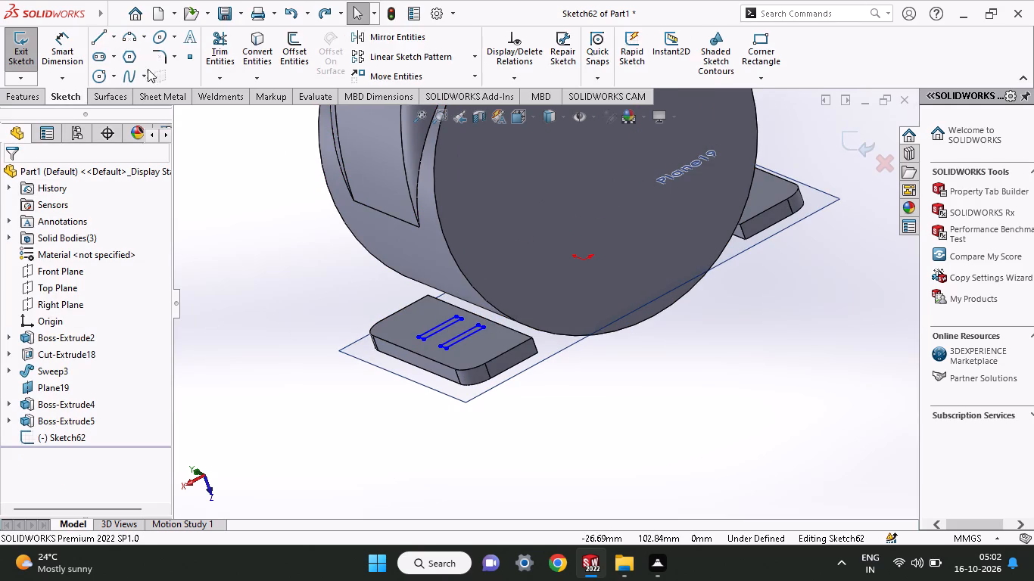
pyautogui.click(69, 52)
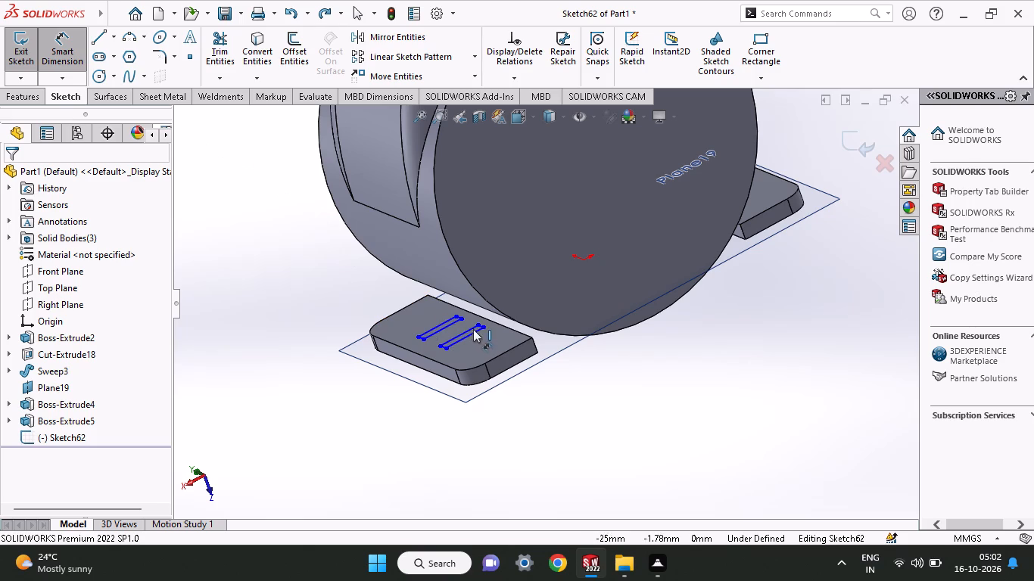
pyautogui.click(482, 330)
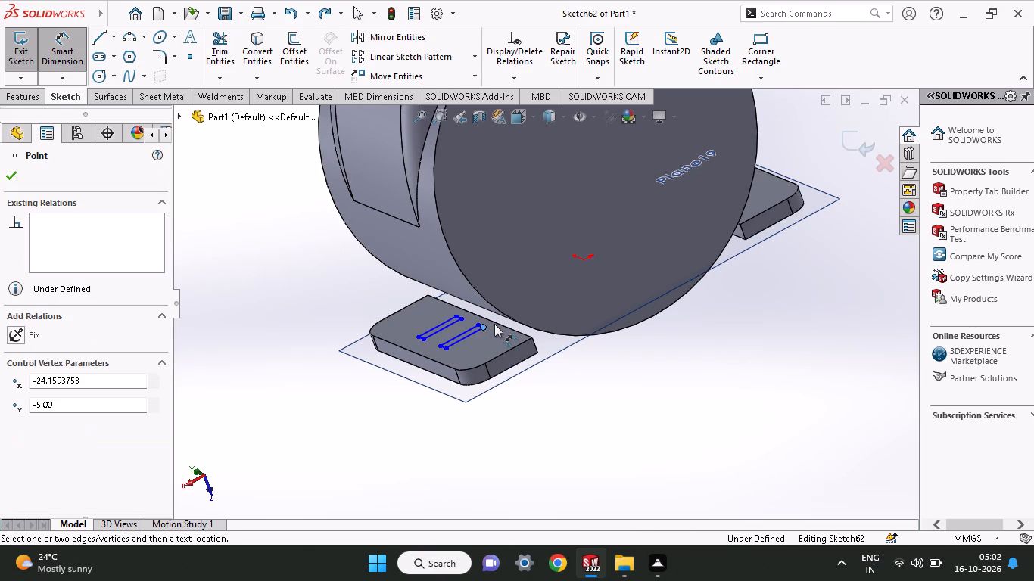
pyautogui.click(532, 336)
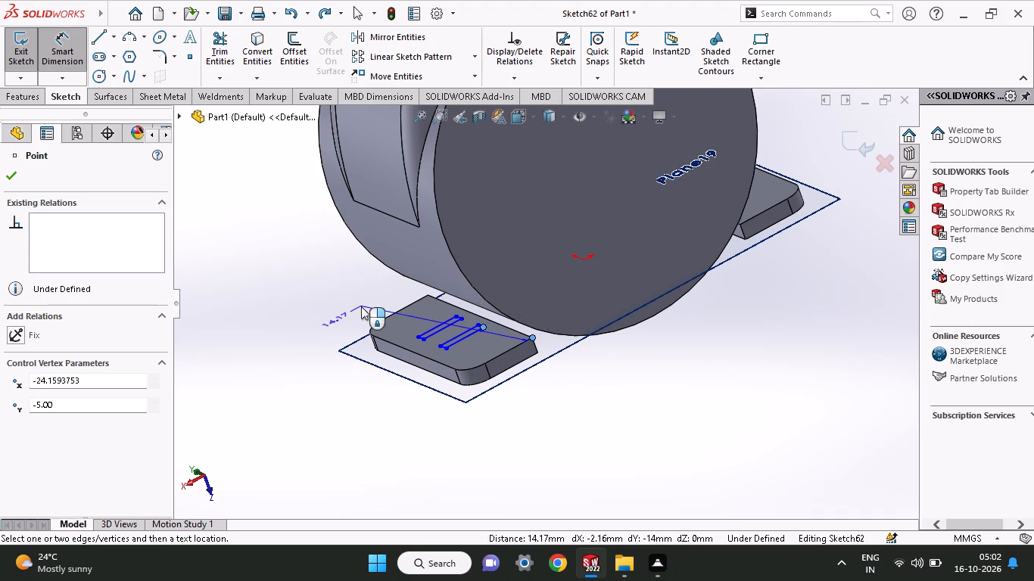
pyautogui.click(325, 259)
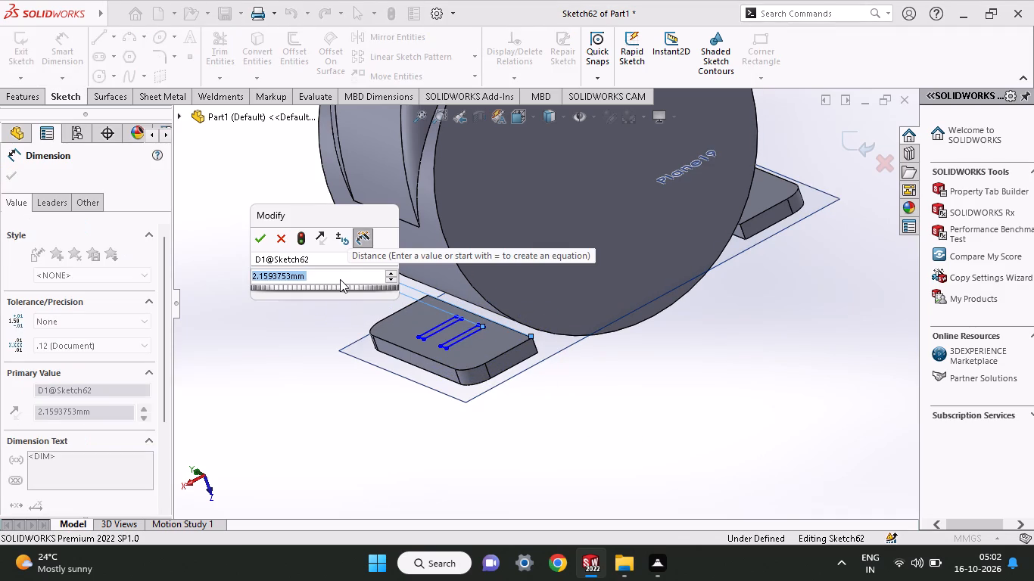
pyautogui.press('0')
pyautogui.press('Return')
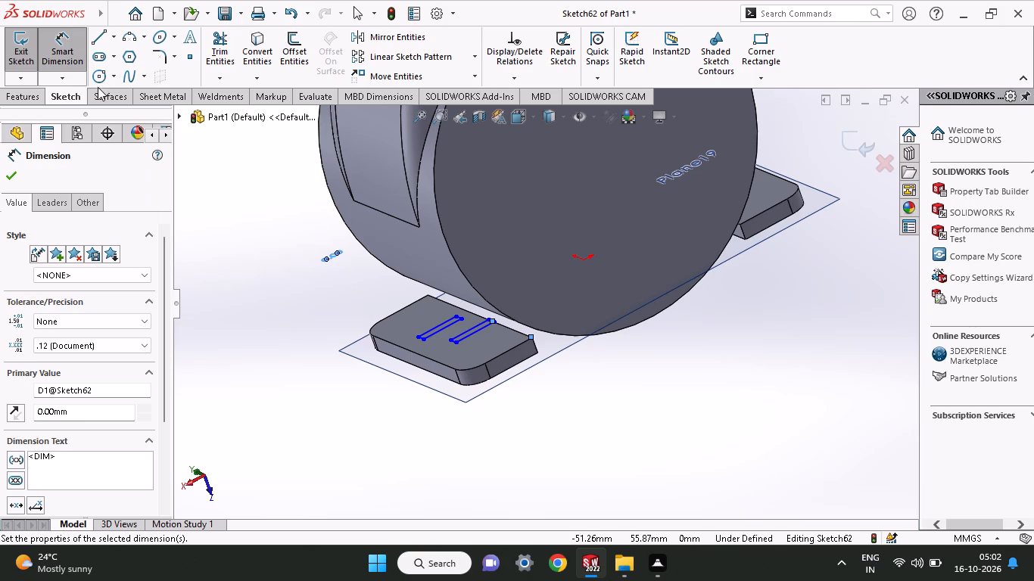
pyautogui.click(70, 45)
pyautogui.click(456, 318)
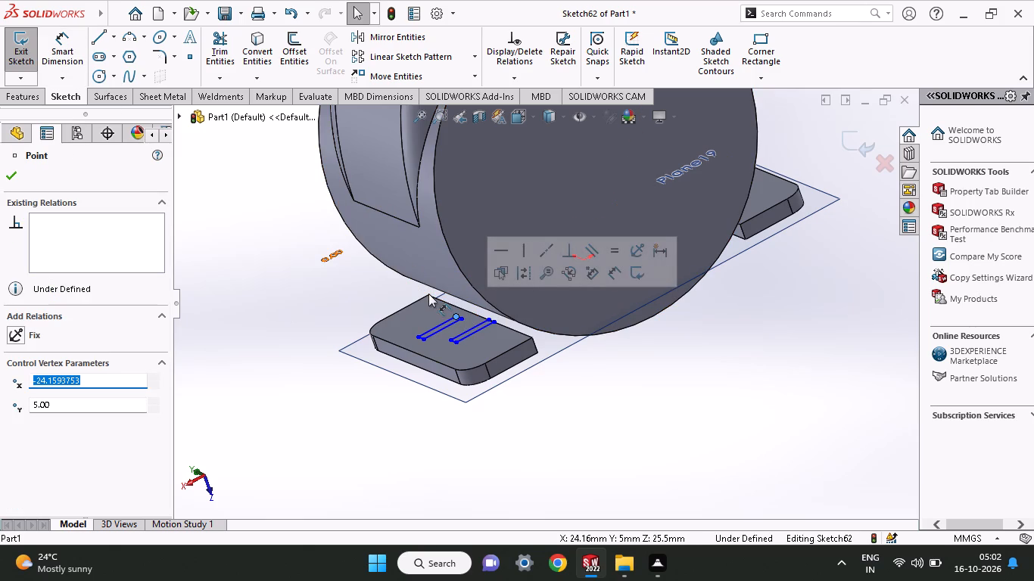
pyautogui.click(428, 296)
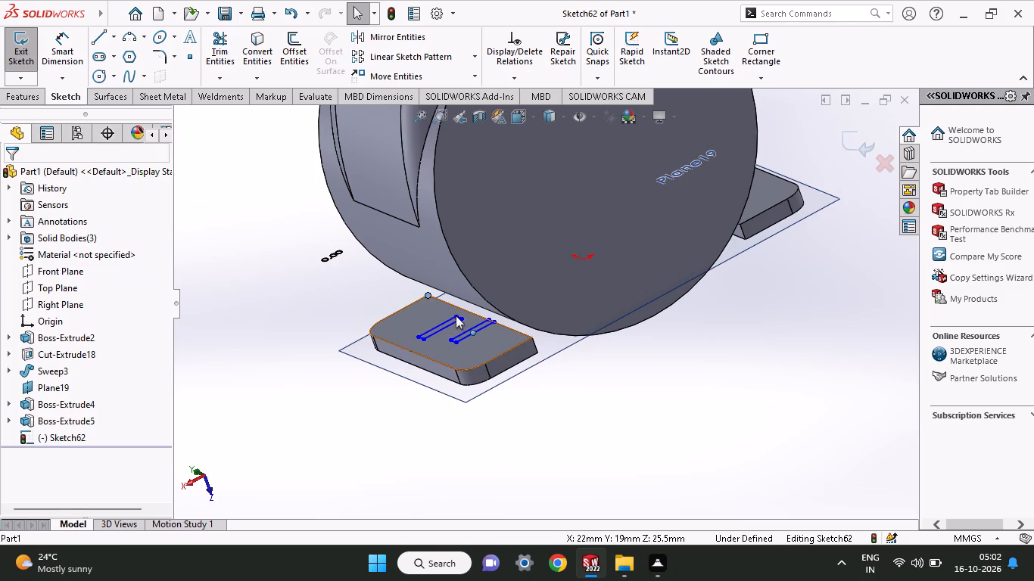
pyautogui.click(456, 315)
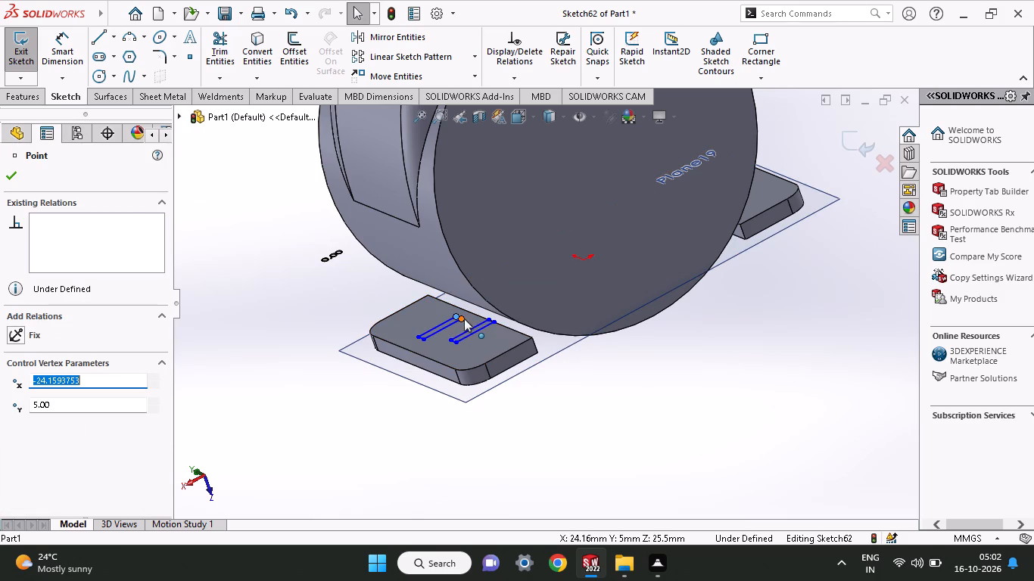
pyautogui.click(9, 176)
# Dimension the other rectangle's inner end corner to the tab's far inner corner with a 0 mm offset.
pyautogui.click(45, 46)
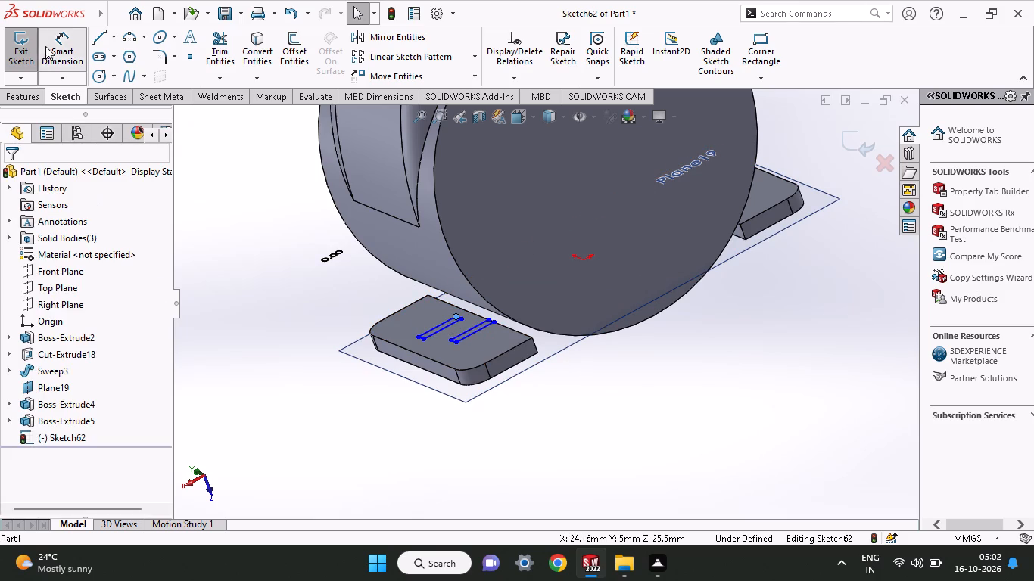
pyautogui.click(457, 319)
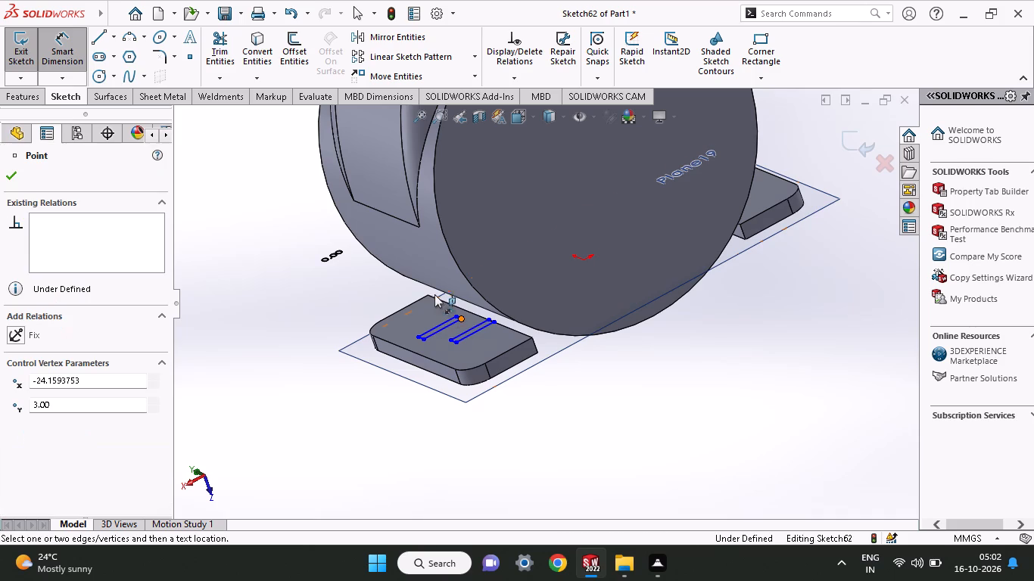
pyautogui.click(430, 294)
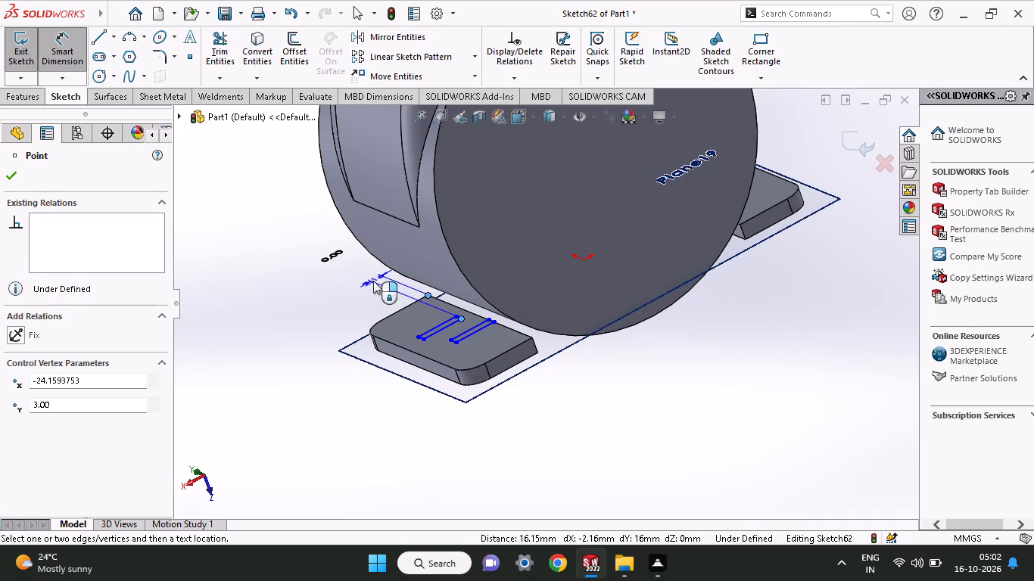
pyautogui.click(373, 281)
pyautogui.press('0')
pyautogui.press('Return')
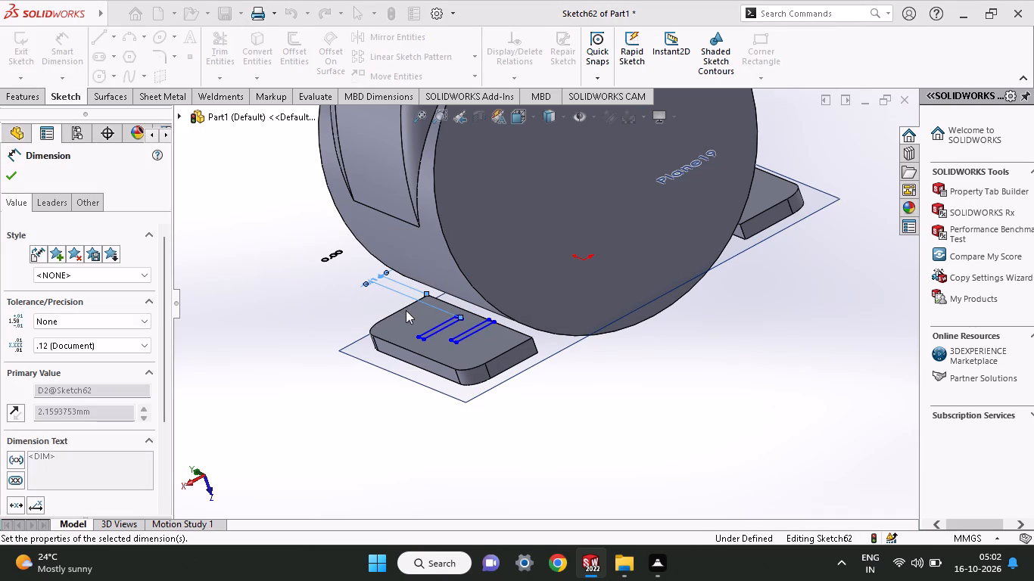
pyautogui.click(11, 174)
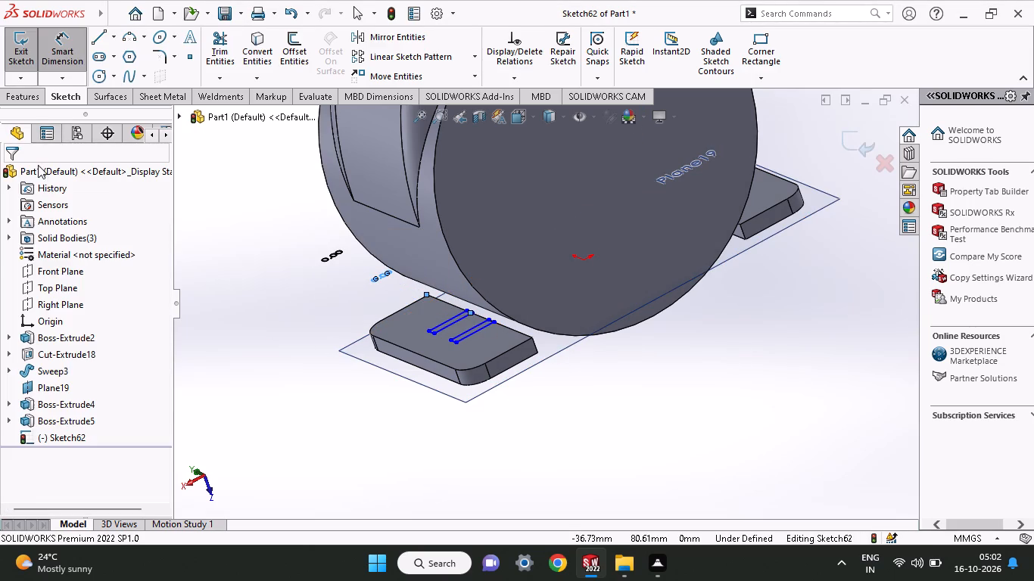
# Extrude the two rectangles as a boss with Up To Surface, ending at the cylinder's curved face.
pyautogui.click(28, 102)
pyautogui.click(39, 68)
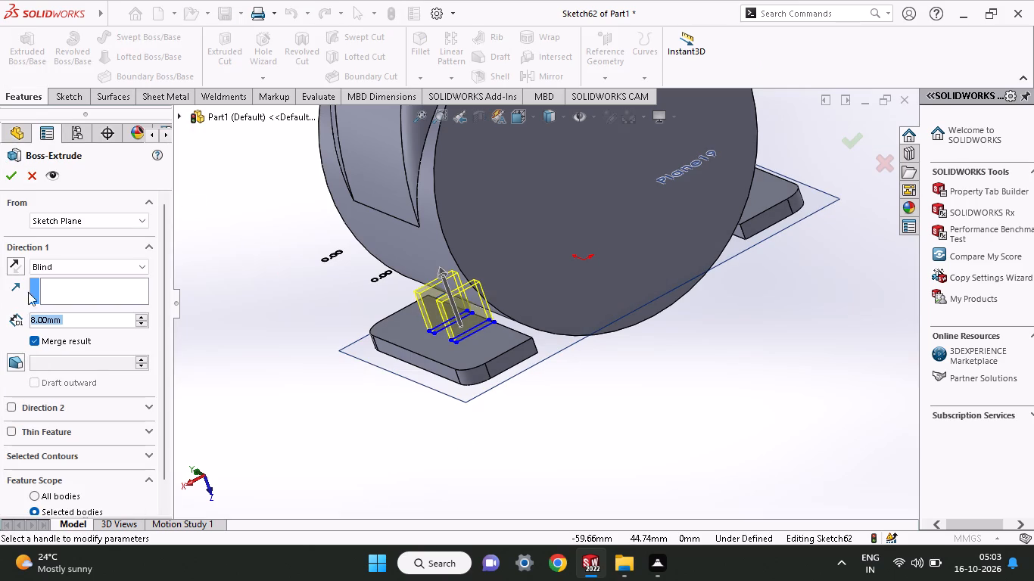
pyautogui.click(48, 262)
pyautogui.click(89, 319)
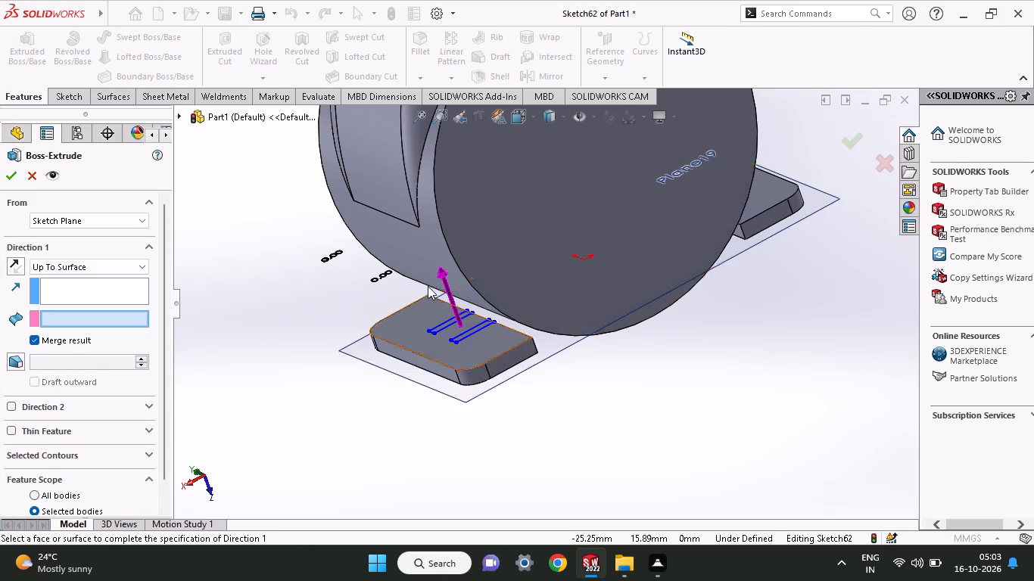
pyautogui.click(425, 263)
pyautogui.click(8, 176)
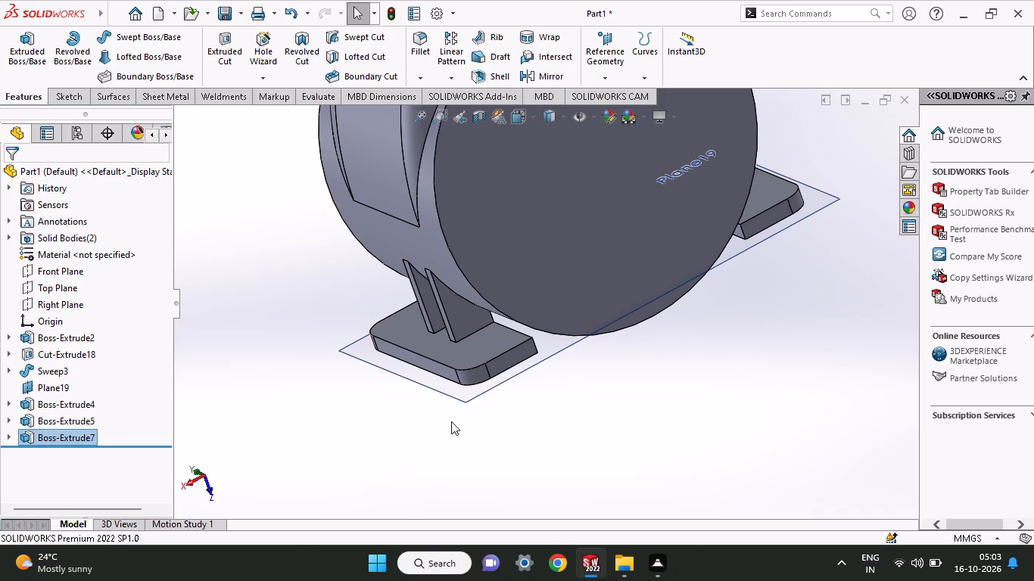
# Start a sketch on the opposite tab's upper face and draw a horizontal line about 6 mm long outward from its inner edge's midpoint.
pyautogui.moveTo(634, 387); pyautogui.dragTo(610, 354, button='middle')
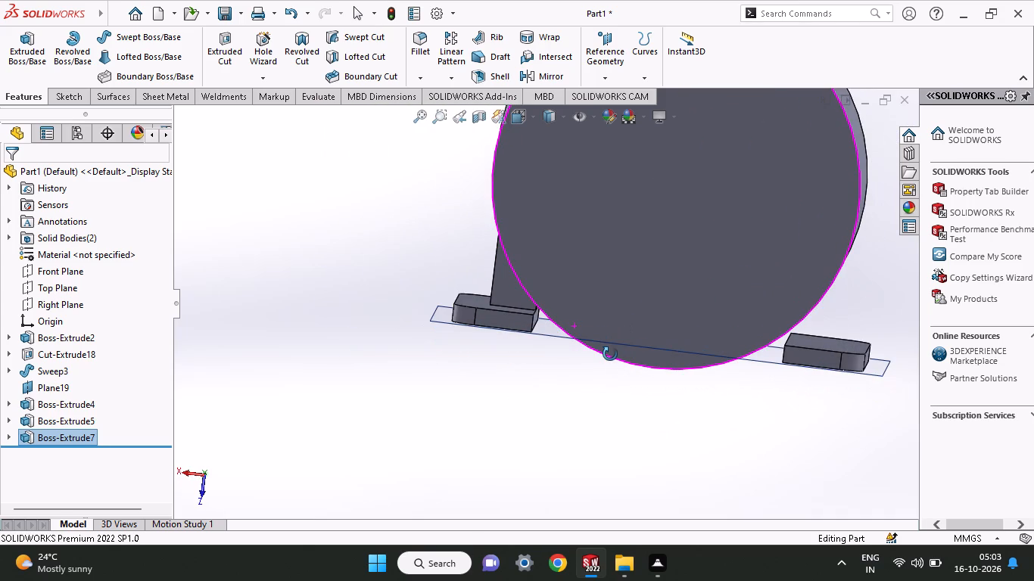
pyautogui.moveTo(610, 354); pyautogui.dragTo(684, 314, button='middle')
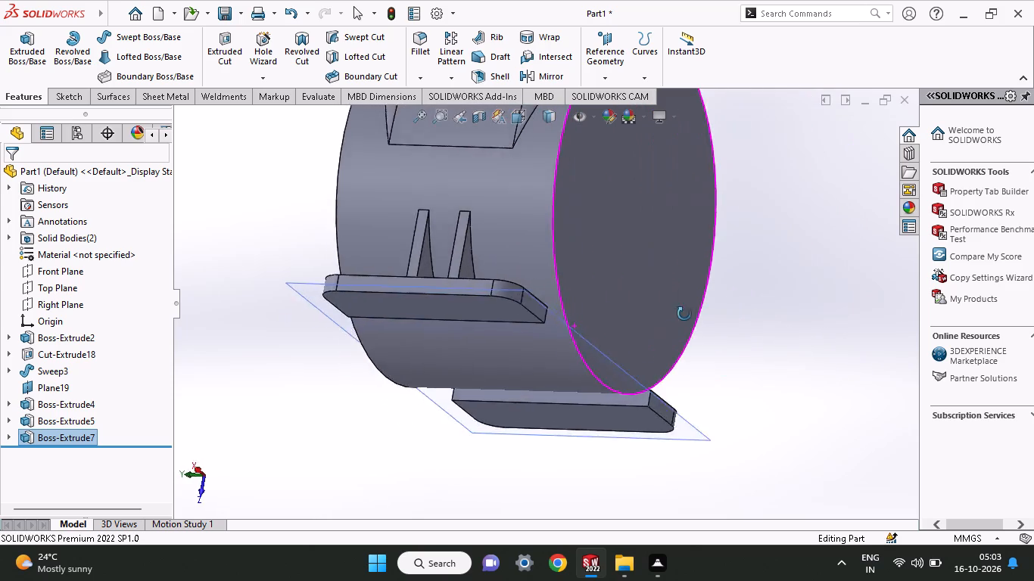
pyautogui.moveTo(684, 314); pyautogui.dragTo(591, 346, button='middle')
pyautogui.click(848, 360)
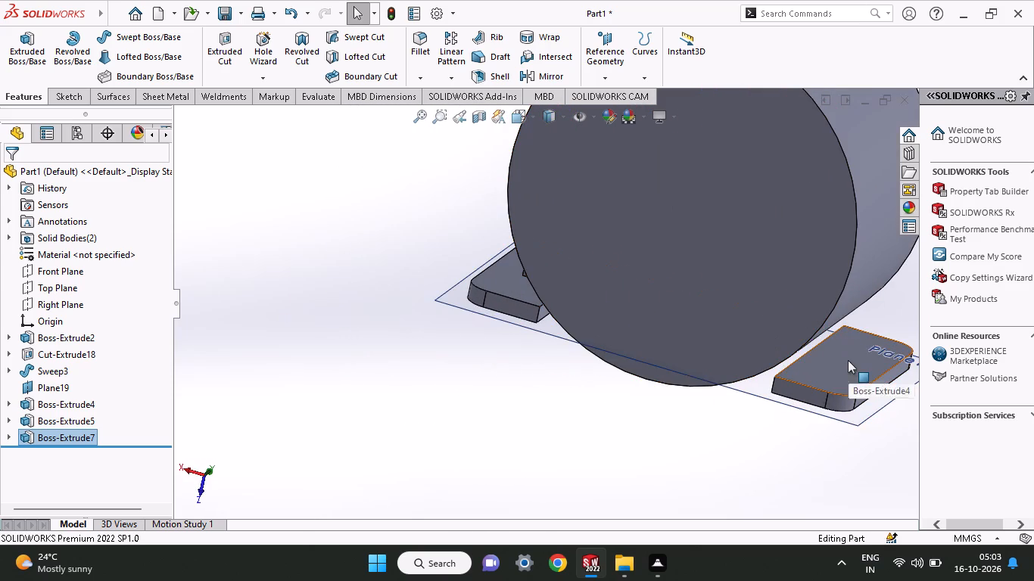
pyautogui.click(888, 318)
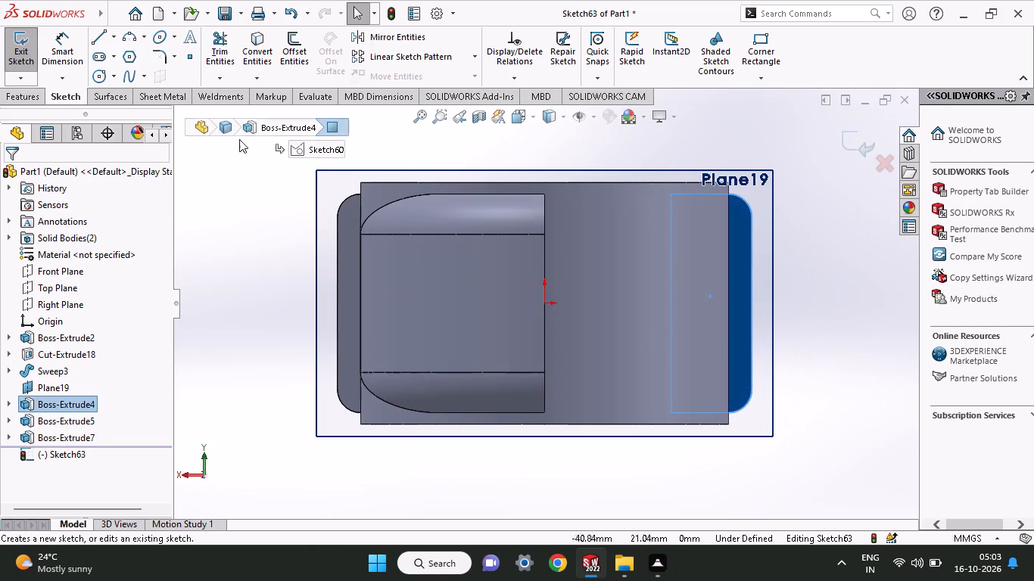
pyautogui.click(92, 33)
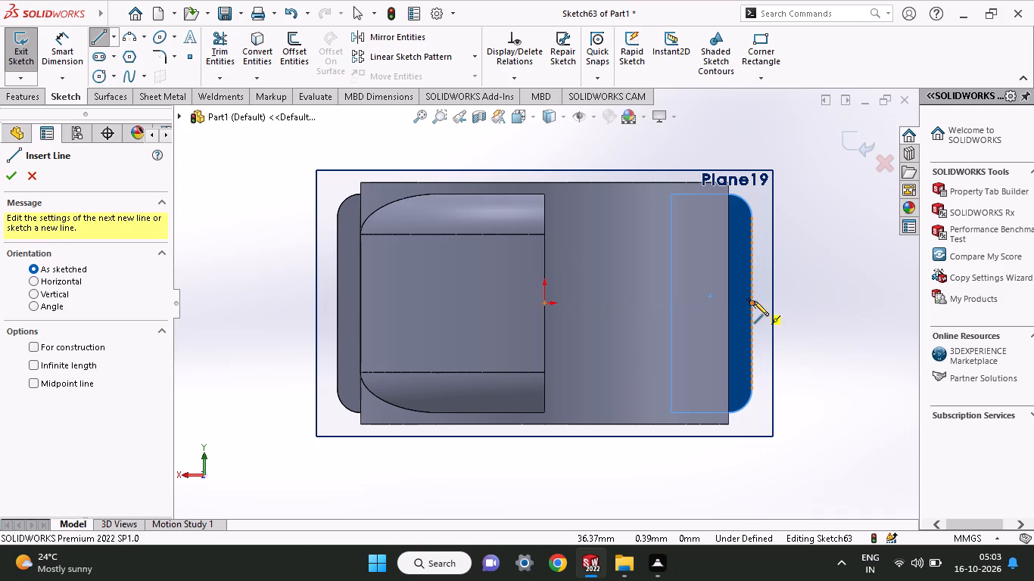
pyautogui.click(672, 303)
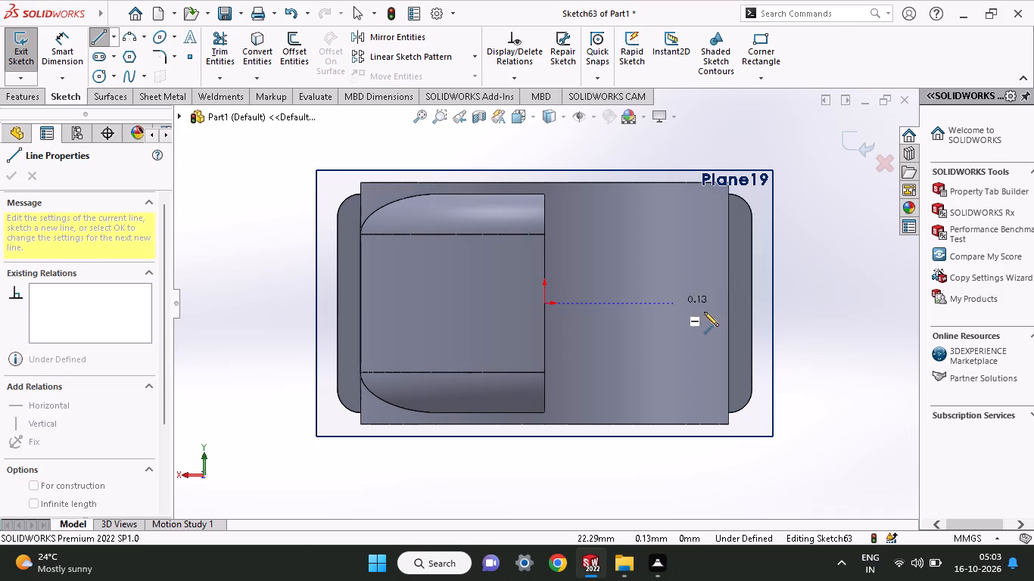
pyautogui.click(708, 307)
pyautogui.rightClick(718, 281)
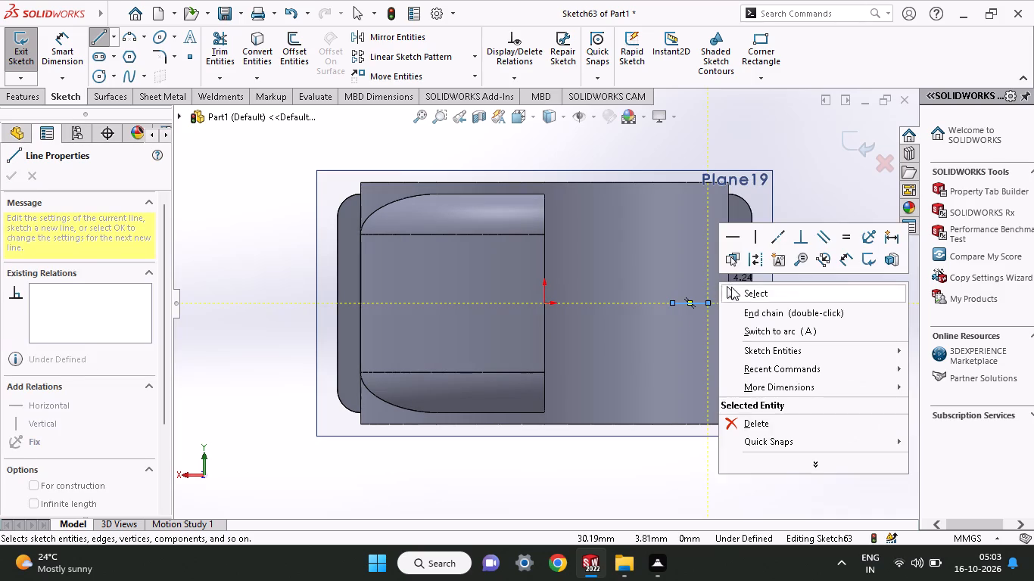
pyautogui.click(731, 287)
# Dimension the horizontal line's length to 8 mm.
pyautogui.click(67, 38)
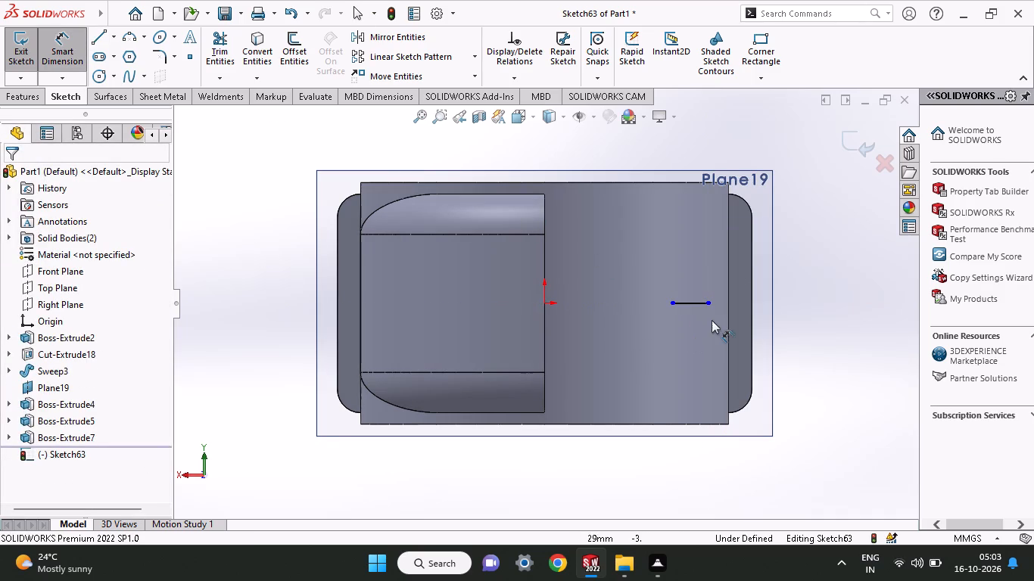
pyautogui.click(696, 304)
pyautogui.click(692, 270)
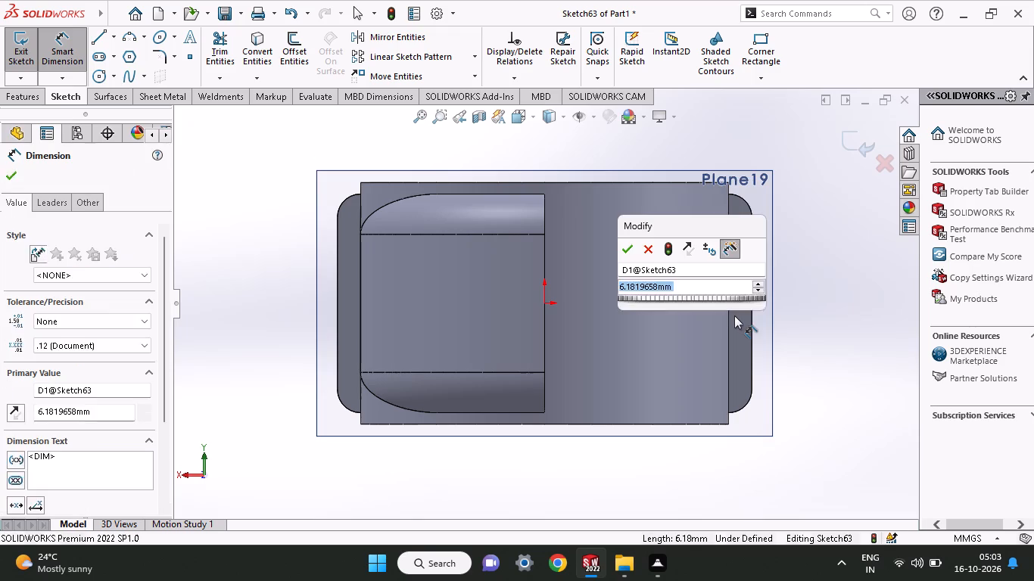
pyautogui.press('8')
pyautogui.press('Return')
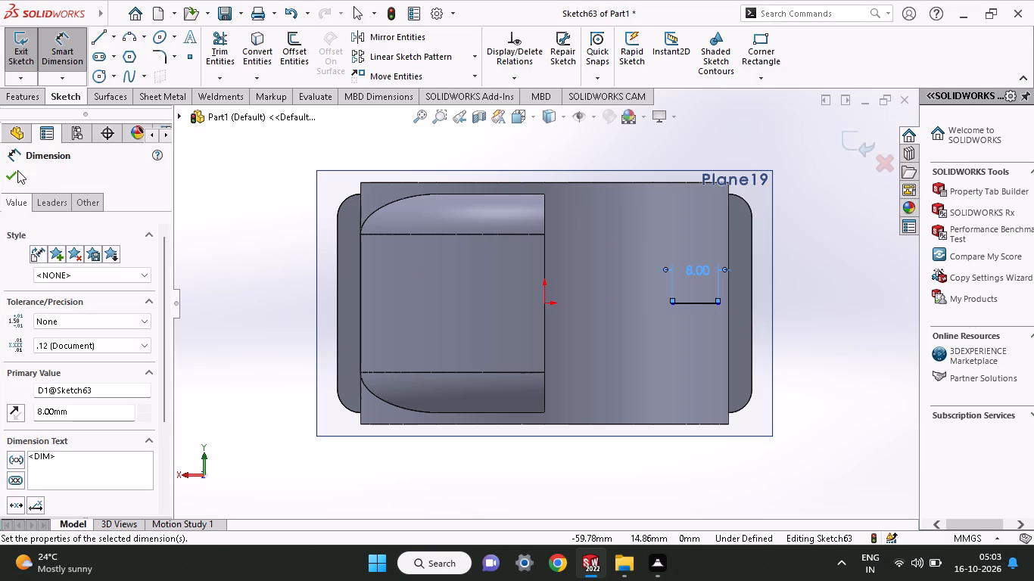
pyautogui.click(5, 173)
# Offset the 8 mm line by 4 mm in both directions.
pyautogui.click(283, 43)
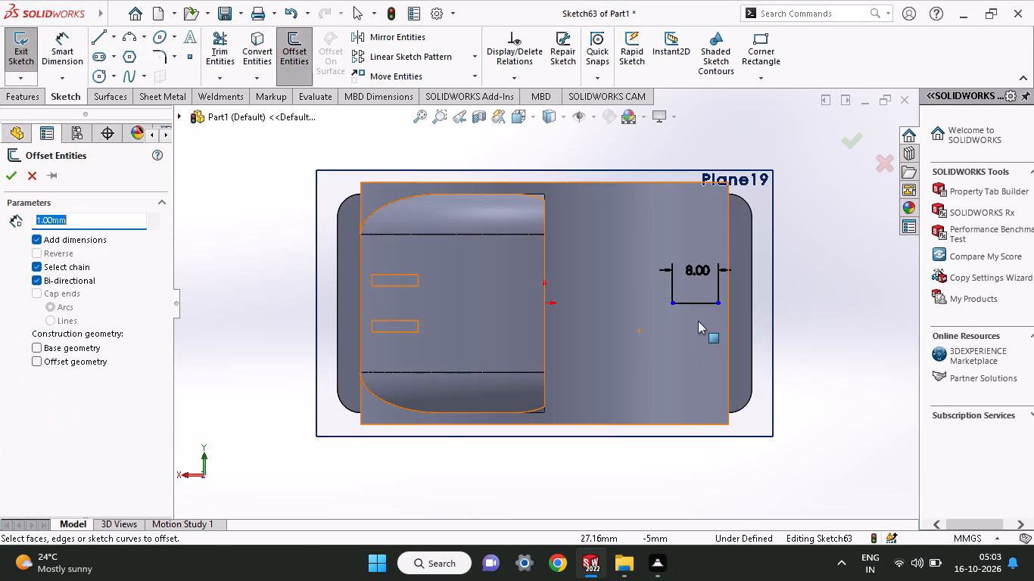
pyautogui.click(696, 303)
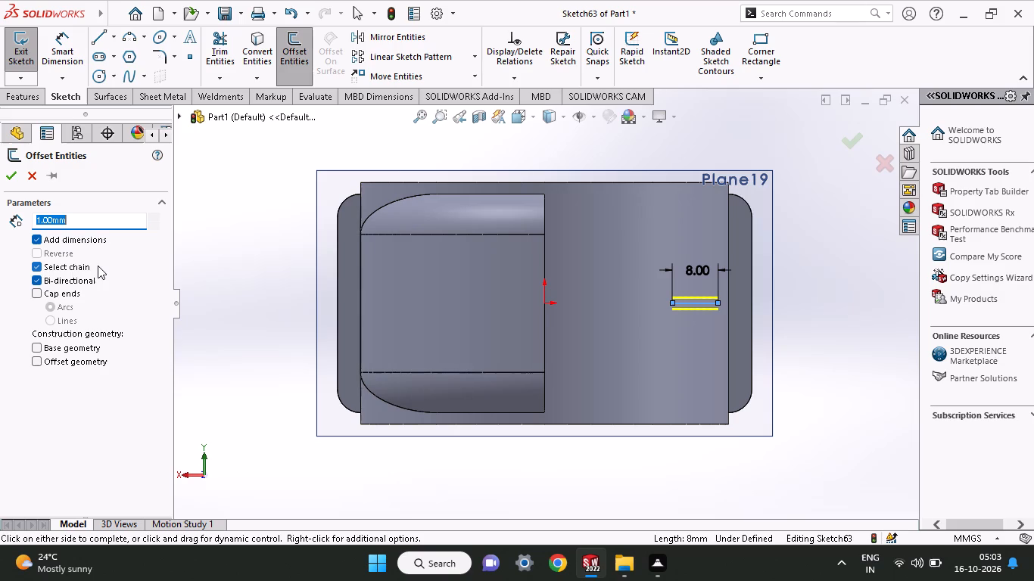
pyautogui.press('4')
pyautogui.press('Return')
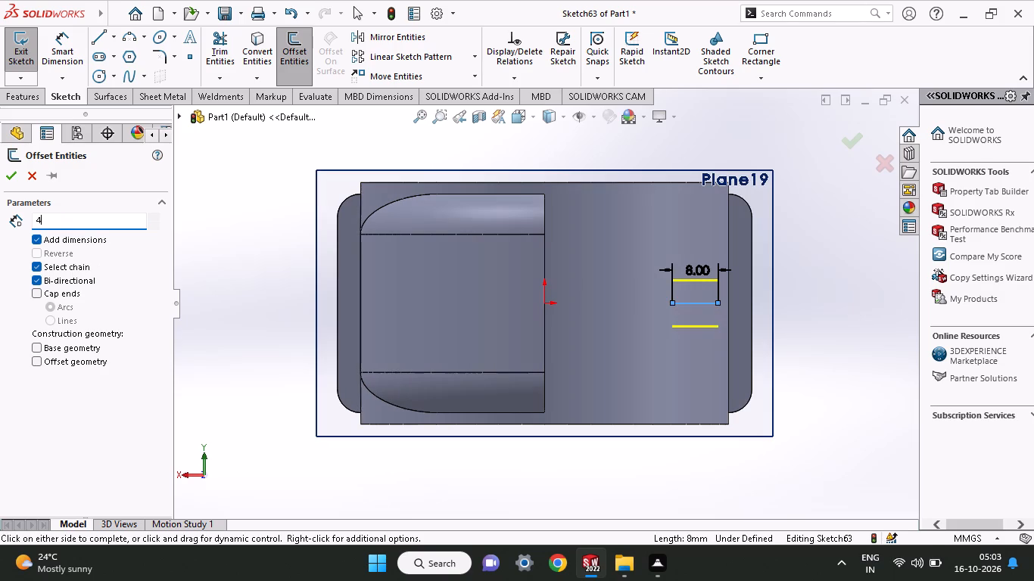
pyautogui.click(8, 182)
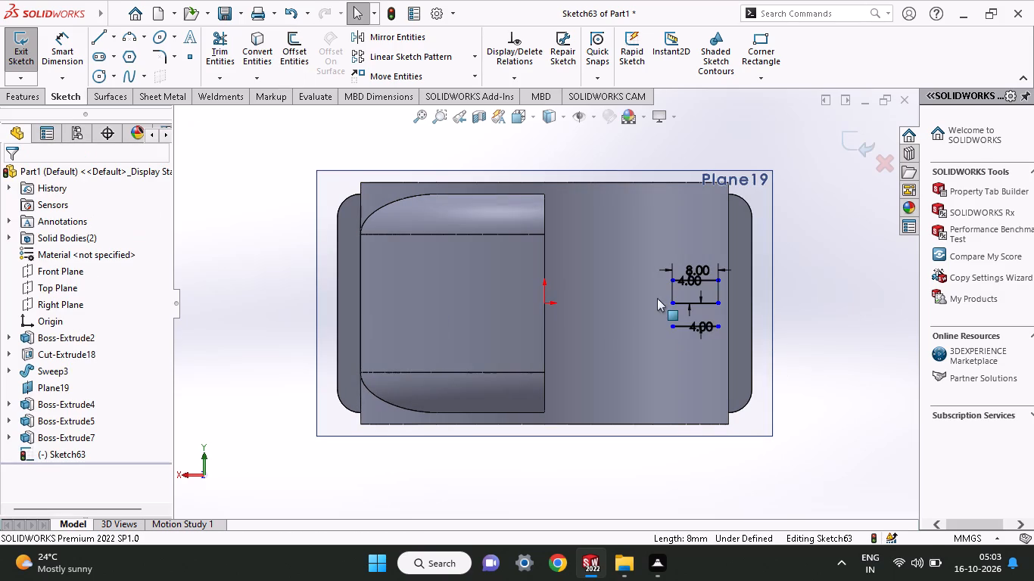
# Move the two 4 mm offset dimensions clear of the lines and delete the original middle line.
pyautogui.moveTo(694, 324); pyautogui.dragTo(771, 368)
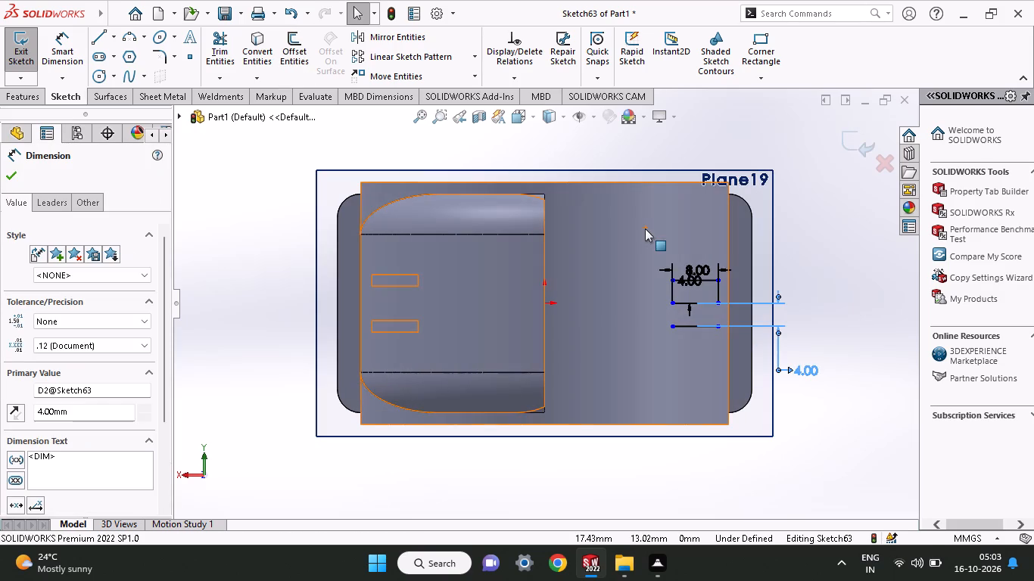
pyautogui.moveTo(693, 281); pyautogui.dragTo(757, 201)
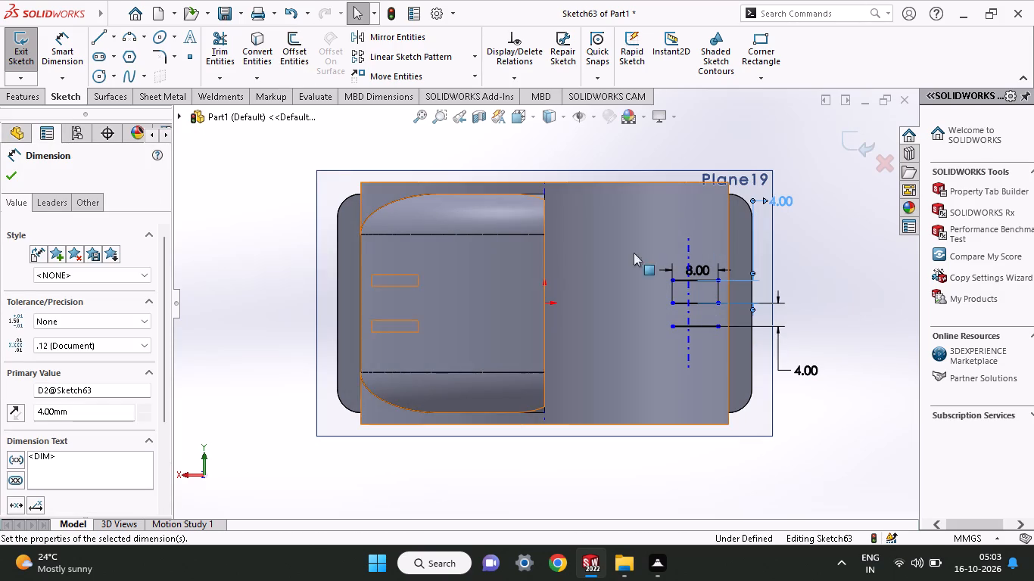
pyautogui.click(2, 176)
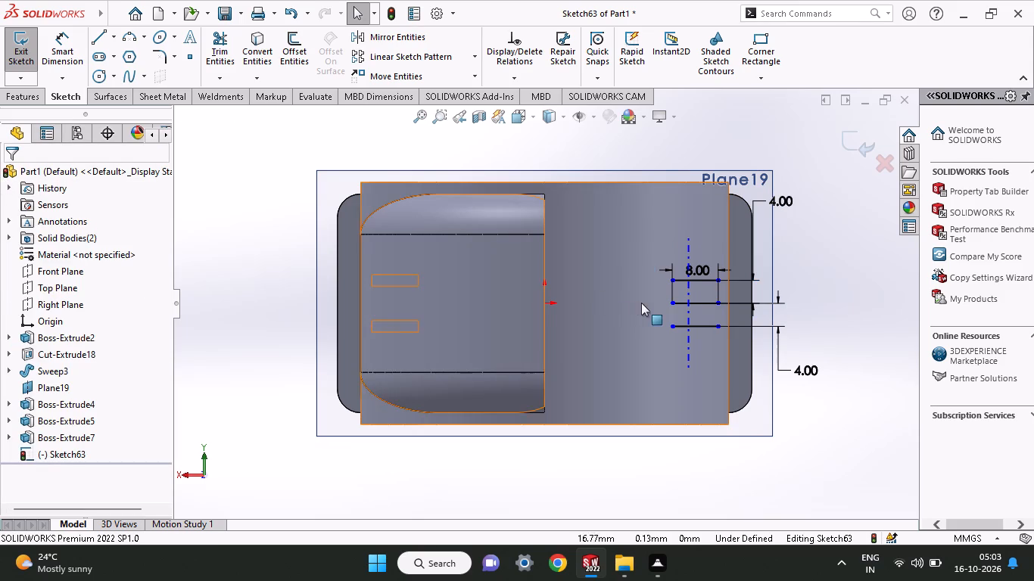
pyautogui.click(699, 306)
pyautogui.rightClick(699, 306)
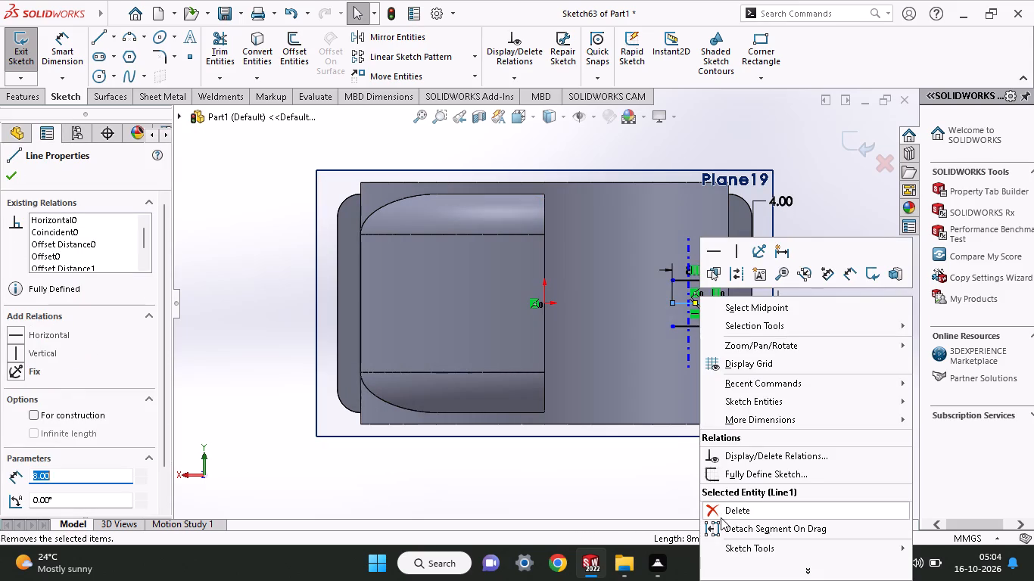
pyautogui.click(721, 517)
pyautogui.click(652, 311)
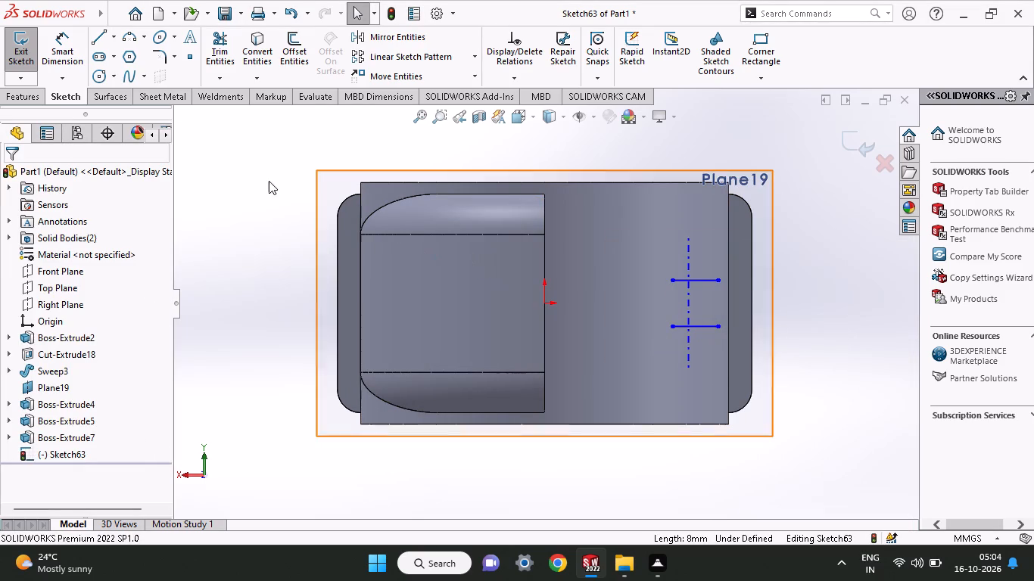
# Offset each of the two remaining horizontal lines by 1 mm in both directions.
pyautogui.click(290, 65)
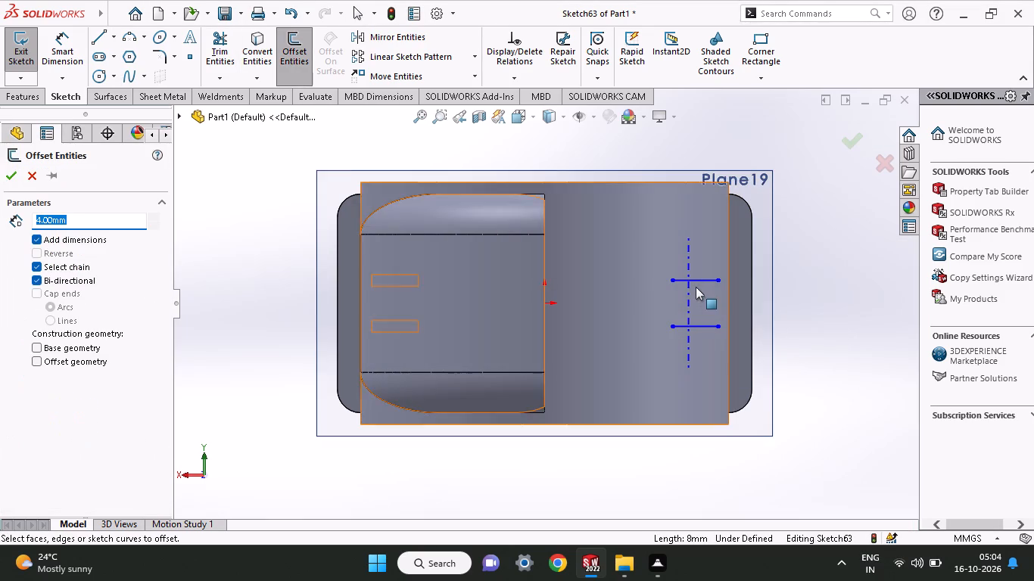
pyautogui.click(696, 278)
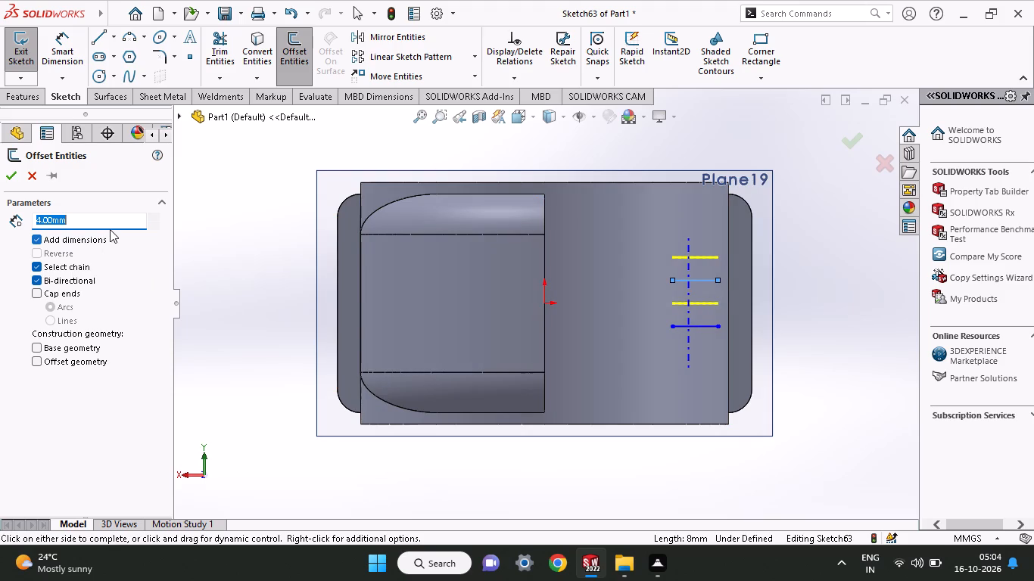
pyautogui.press('1')
pyautogui.press('Return')
pyautogui.click(696, 324)
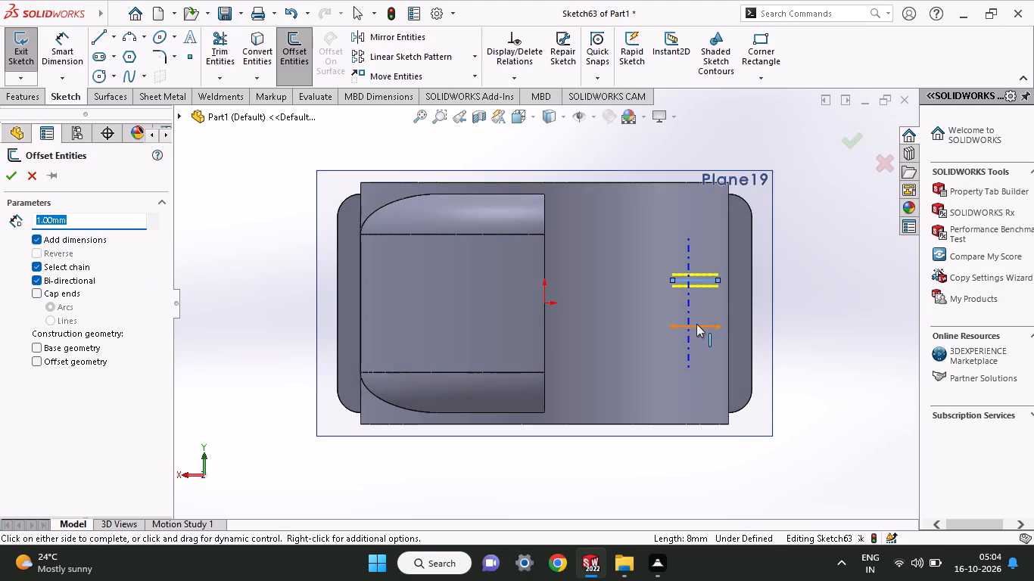
pyautogui.click(15, 180)
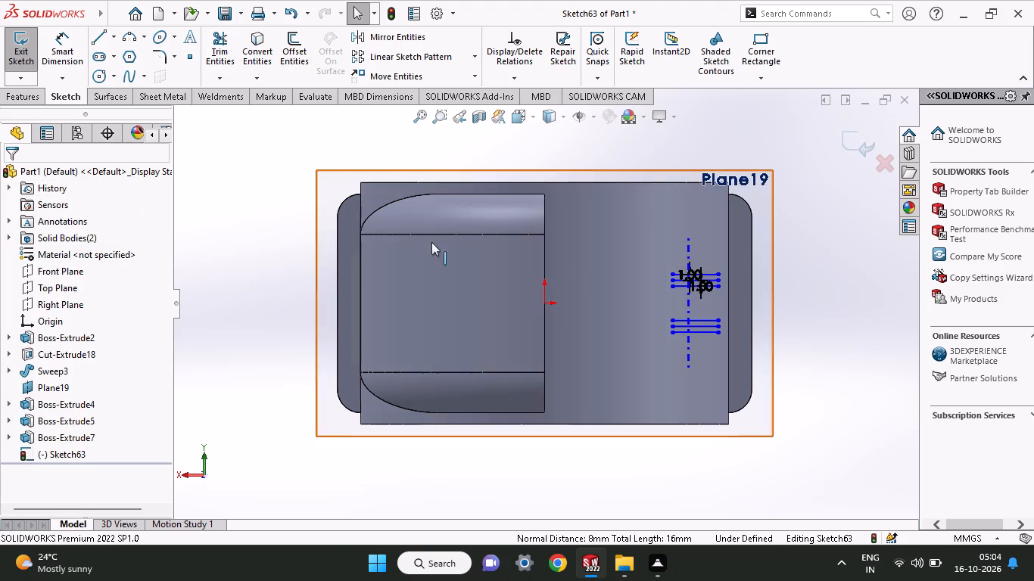
# Delete the source line in the middle of each offset pair, moving the 1 mm dimensions out of the way.
pyautogui.click(697, 322)
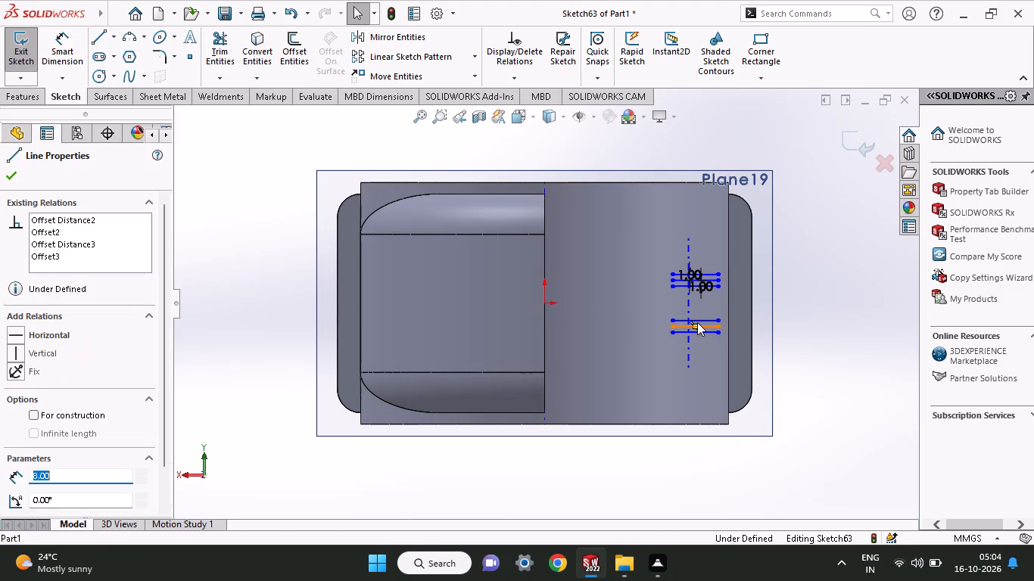
pyautogui.rightClick(697, 322)
pyautogui.click(741, 509)
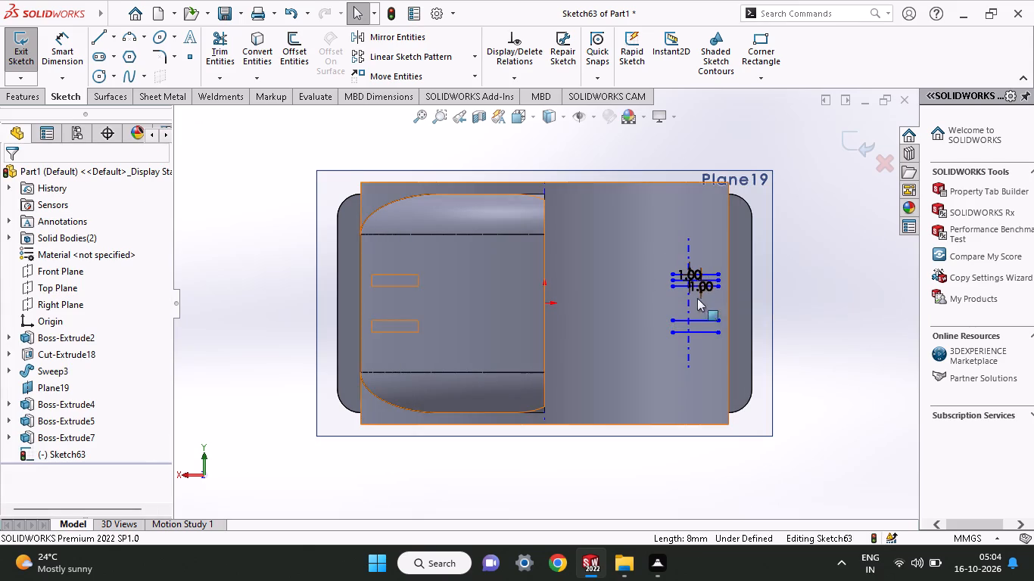
pyautogui.moveTo(702, 284); pyautogui.dragTo(726, 315)
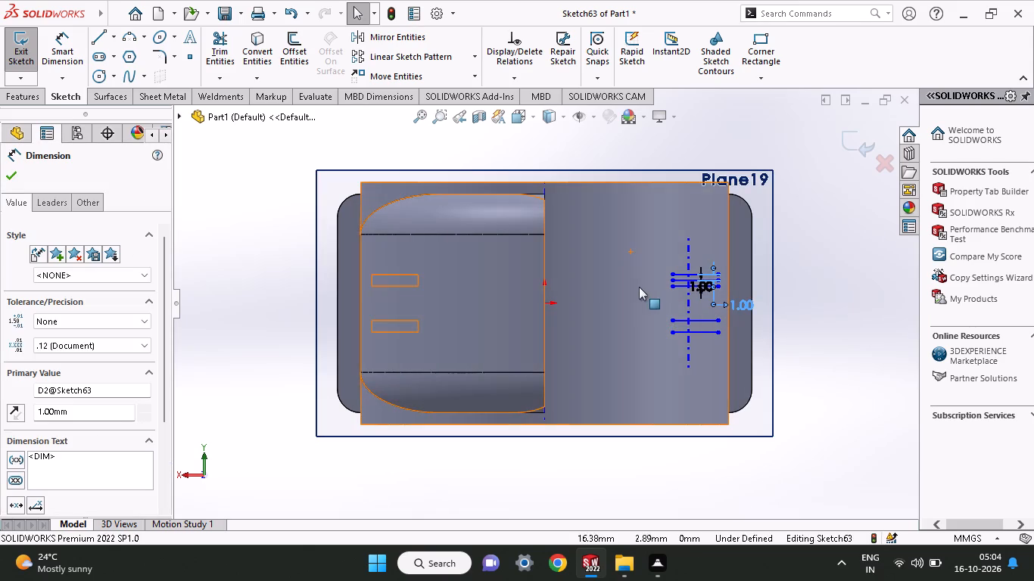
pyautogui.moveTo(700, 282); pyautogui.dragTo(692, 321)
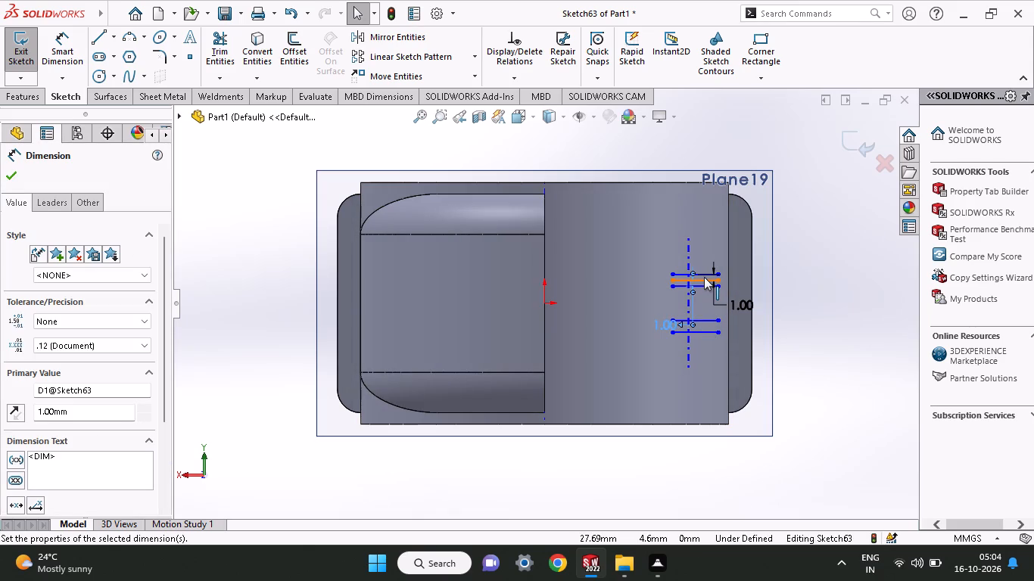
pyautogui.click(704, 277)
pyautogui.rightClick(704, 277)
pyautogui.click(748, 485)
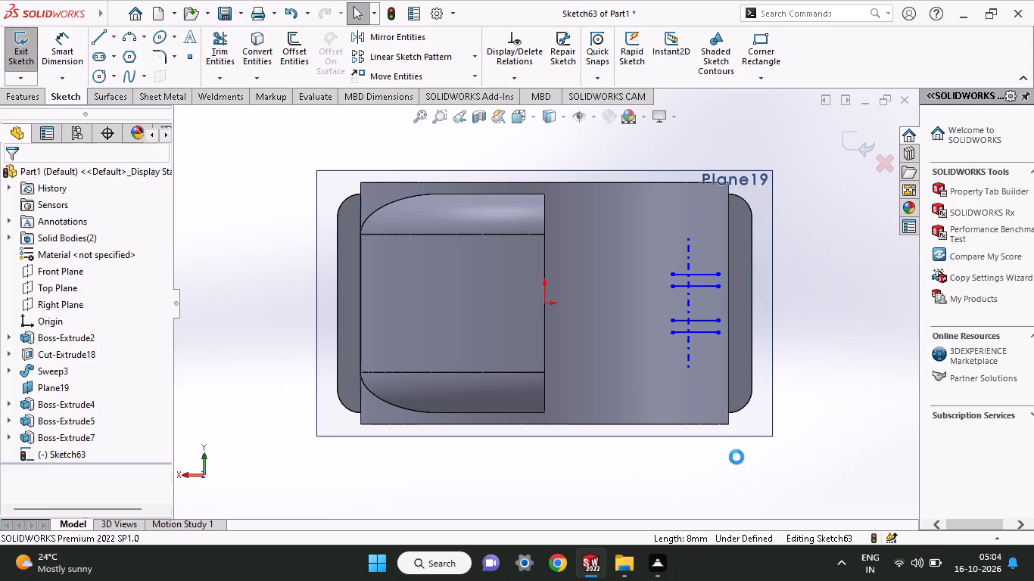
# Close both ends of the upper pair of horizontal lines with vertical lines, forming the first rib rectangle.
pyautogui.click(99, 41)
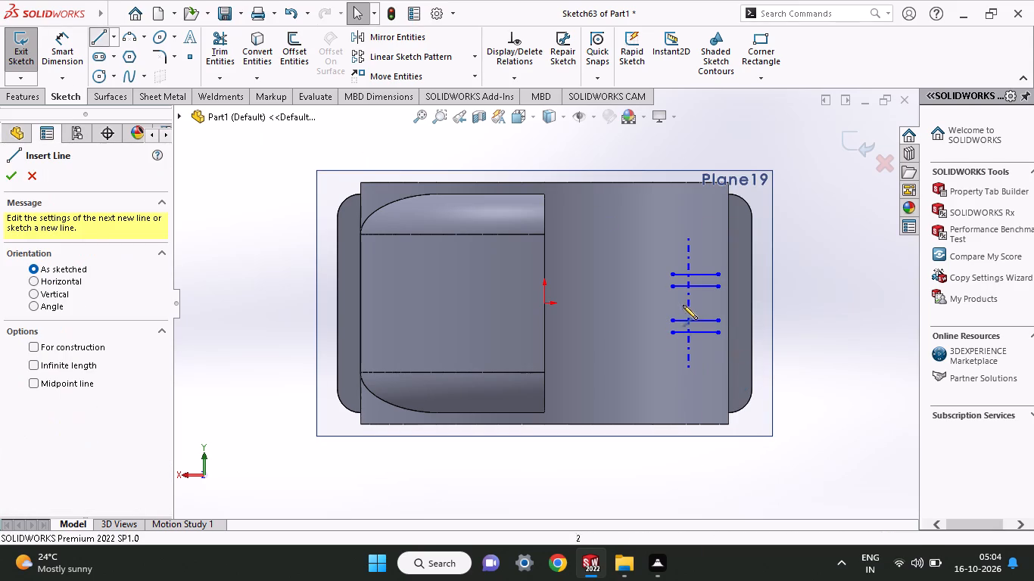
pyautogui.click(668, 275)
pyautogui.click(671, 287)
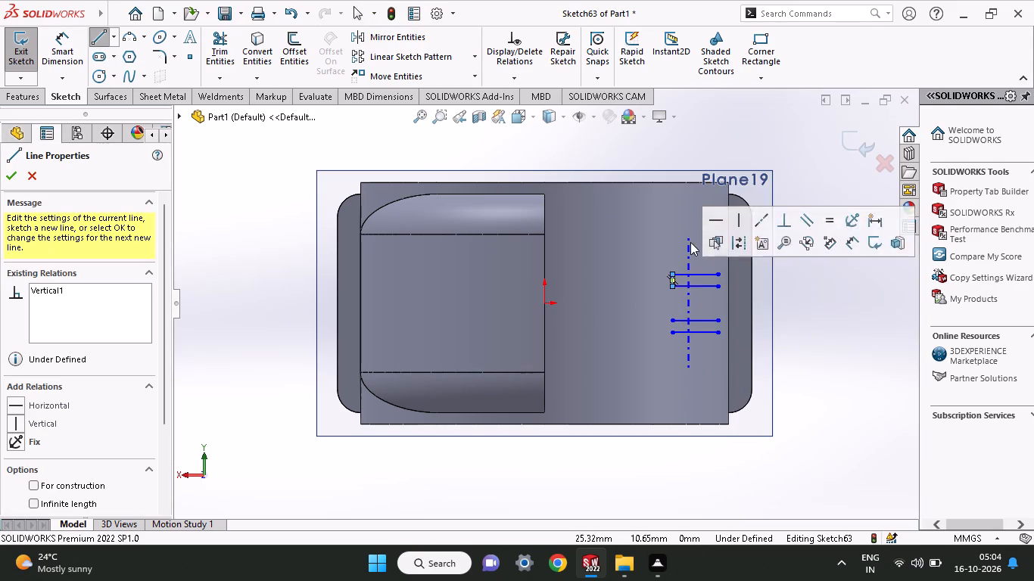
pyautogui.rightClick(690, 242)
pyautogui.click(702, 259)
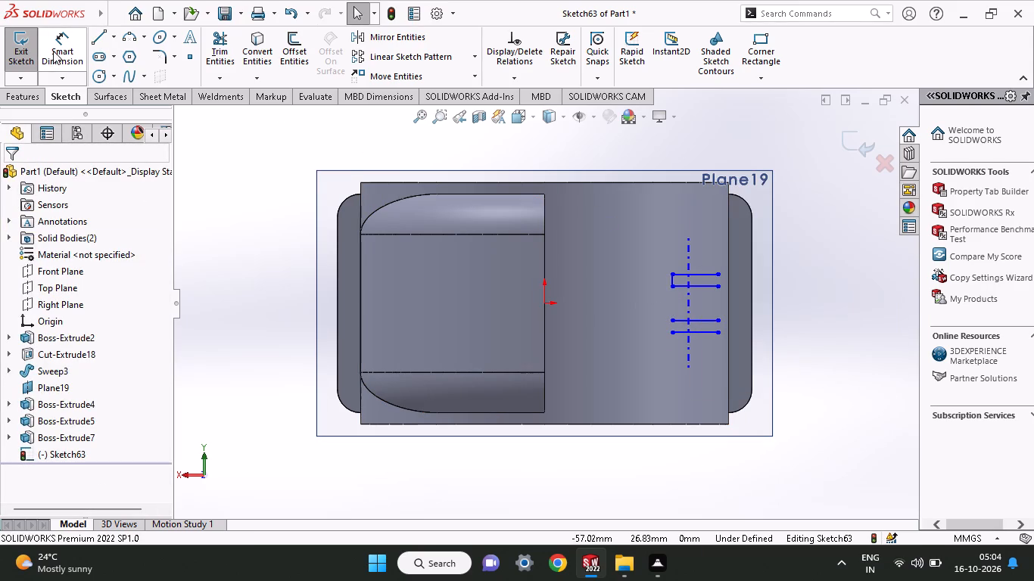
pyautogui.click(104, 32)
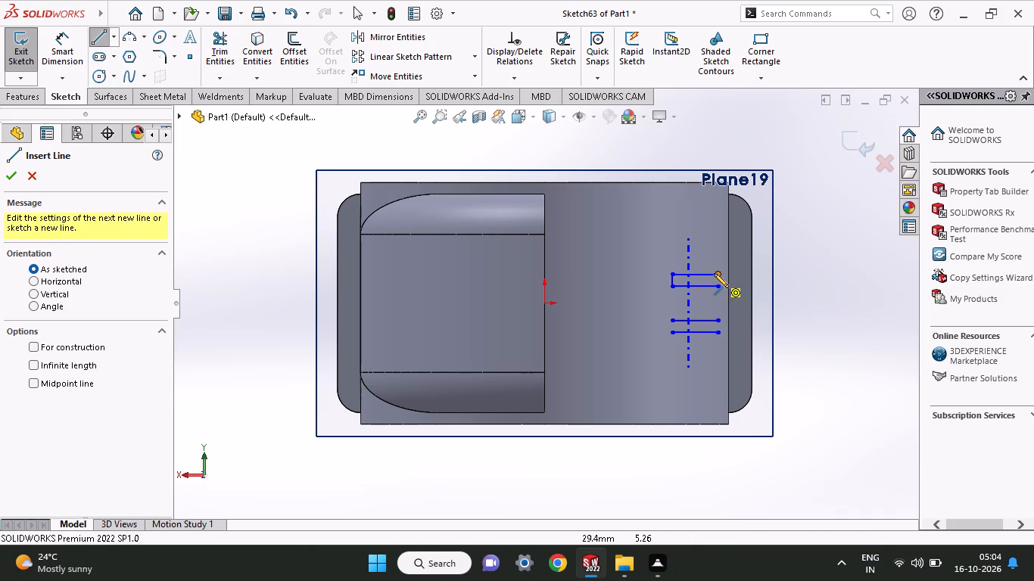
pyautogui.click(714, 273)
pyautogui.click(717, 290)
pyautogui.rightClick(674, 229)
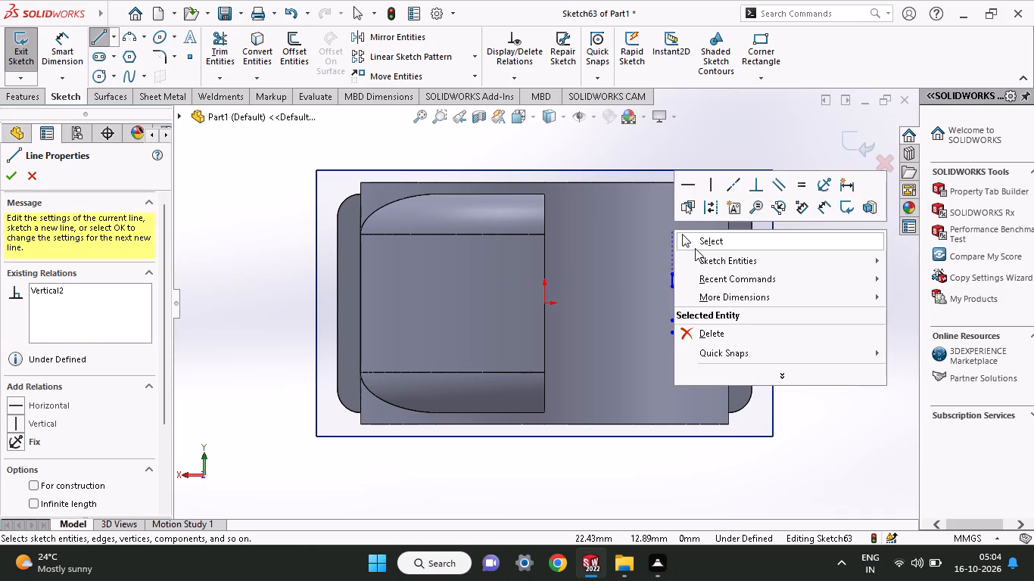
pyautogui.click(695, 248)
# Close both ends of the lower pair of horizontal lines with vertical lines, forming the second rib rectangle.
pyautogui.click(98, 36)
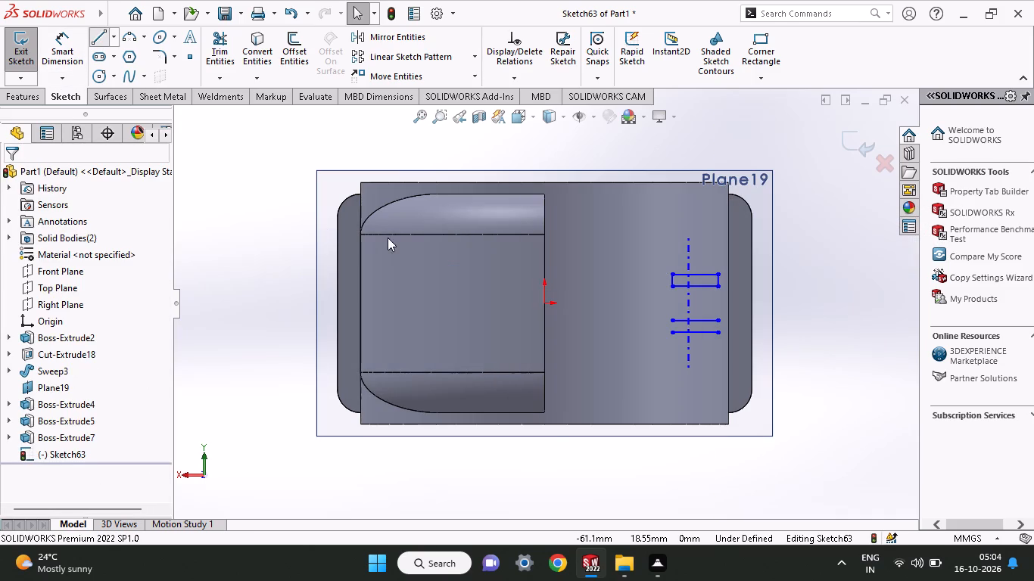
pyautogui.click(673, 323)
pyautogui.click(671, 332)
pyautogui.rightClick(615, 336)
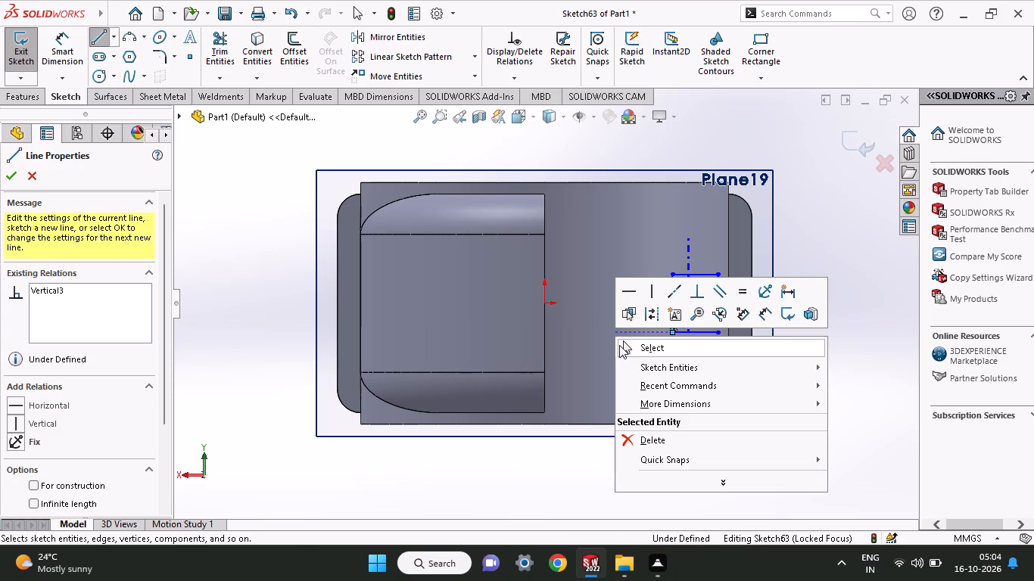
pyautogui.click(622, 346)
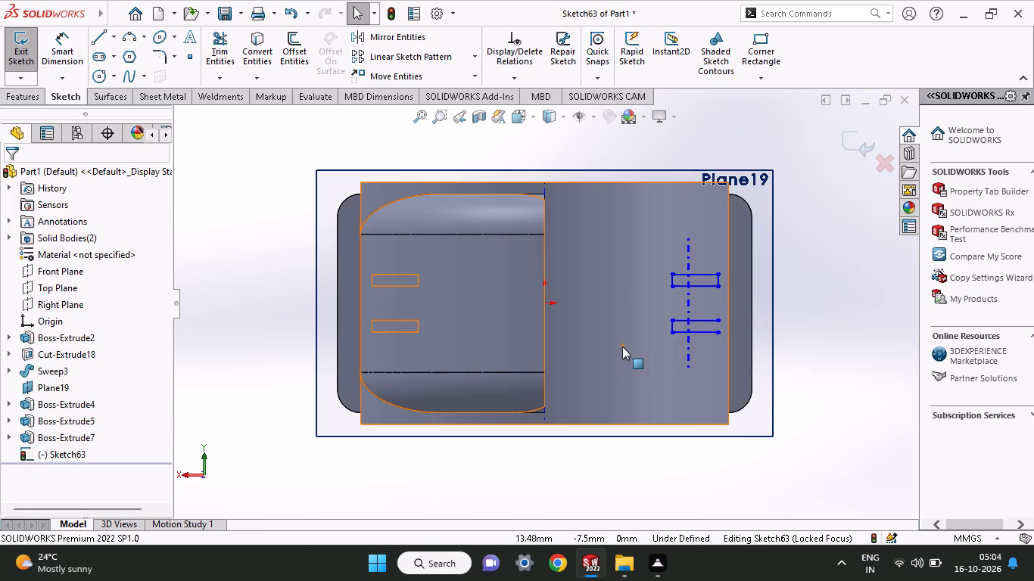
pyautogui.click(99, 36)
pyautogui.click(720, 321)
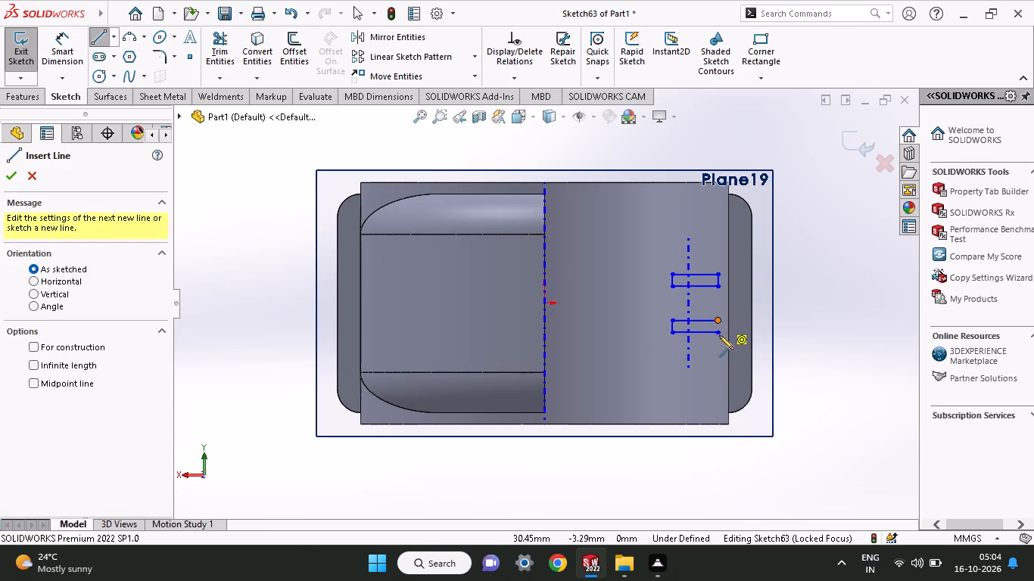
pyautogui.click(719, 335)
pyautogui.rightClick(782, 321)
pyautogui.click(800, 331)
# Extrude both rib rectangles with the Up To Surface end condition, ending at the cylinder's curved face and merging the result.
pyautogui.moveTo(790, 392); pyautogui.dragTo(800, 247, button='middle')
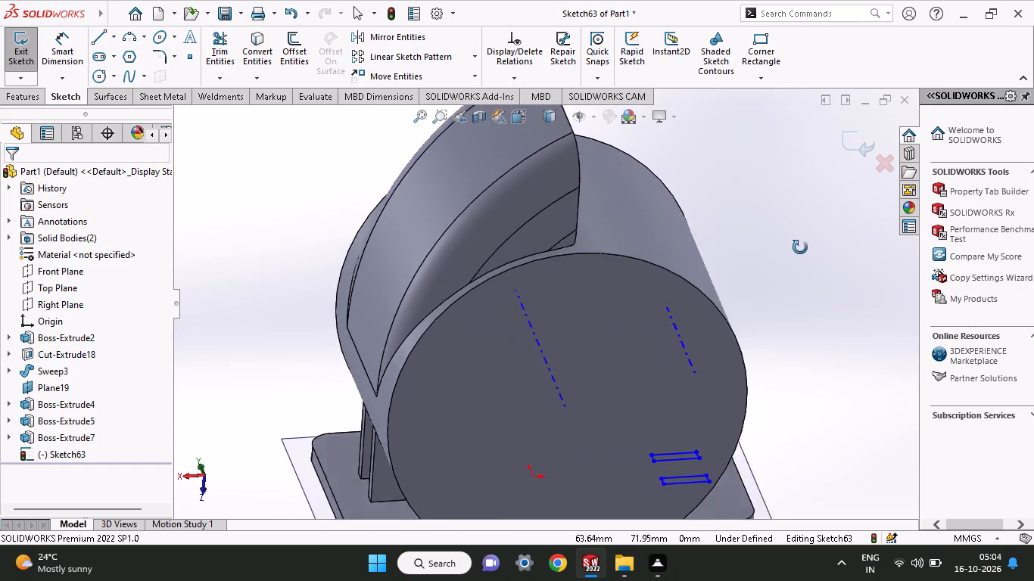
pyautogui.moveTo(800, 247); pyautogui.dragTo(761, 278, button='middle')
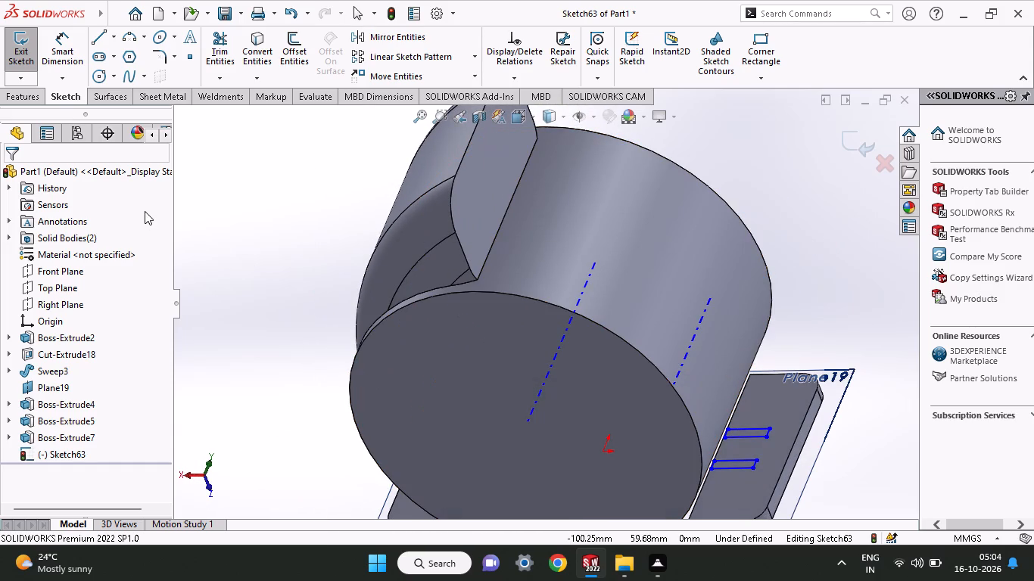
pyautogui.click(27, 106)
pyautogui.click(36, 98)
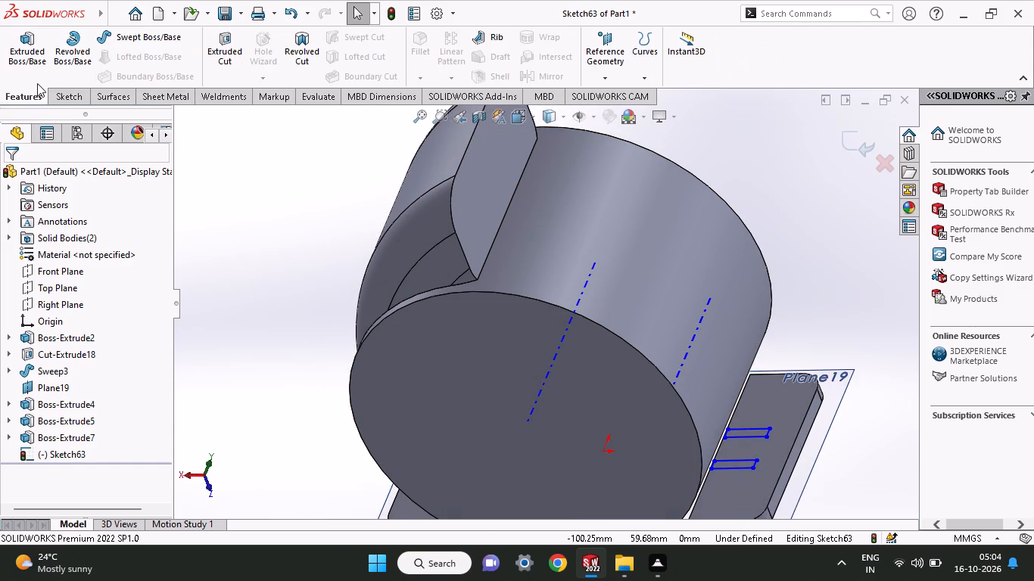
pyautogui.click(37, 77)
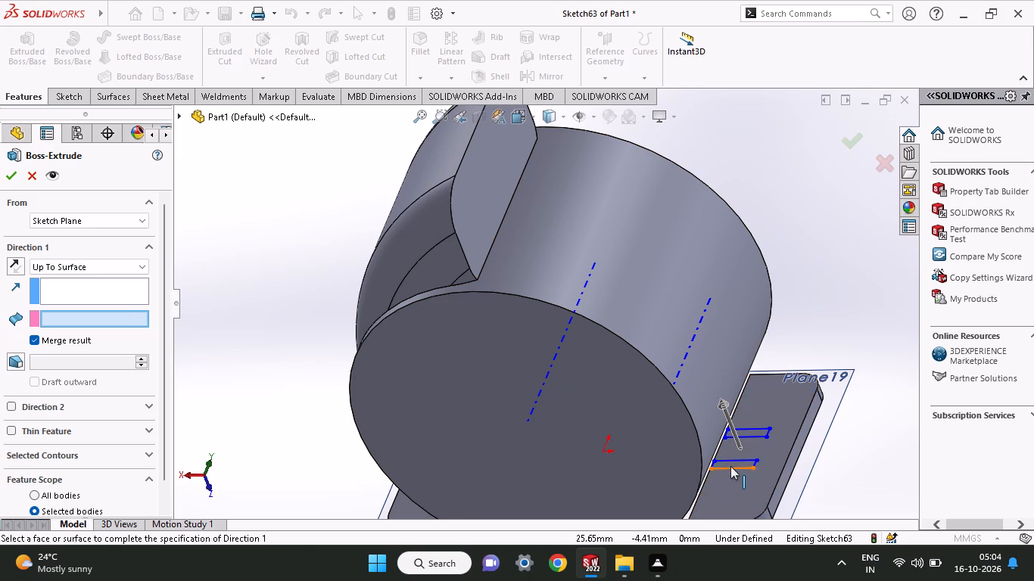
pyautogui.keyDown('ctrl'); pyautogui.scroll(-8, 730, 464); pyautogui.keyUp('ctrl')
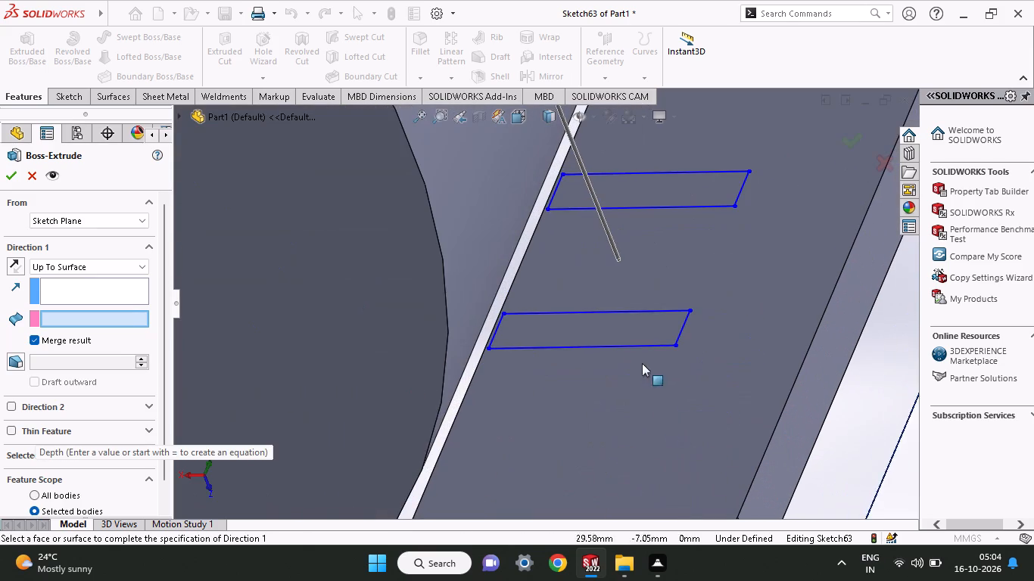
pyautogui.click(634, 331)
pyautogui.click(653, 322)
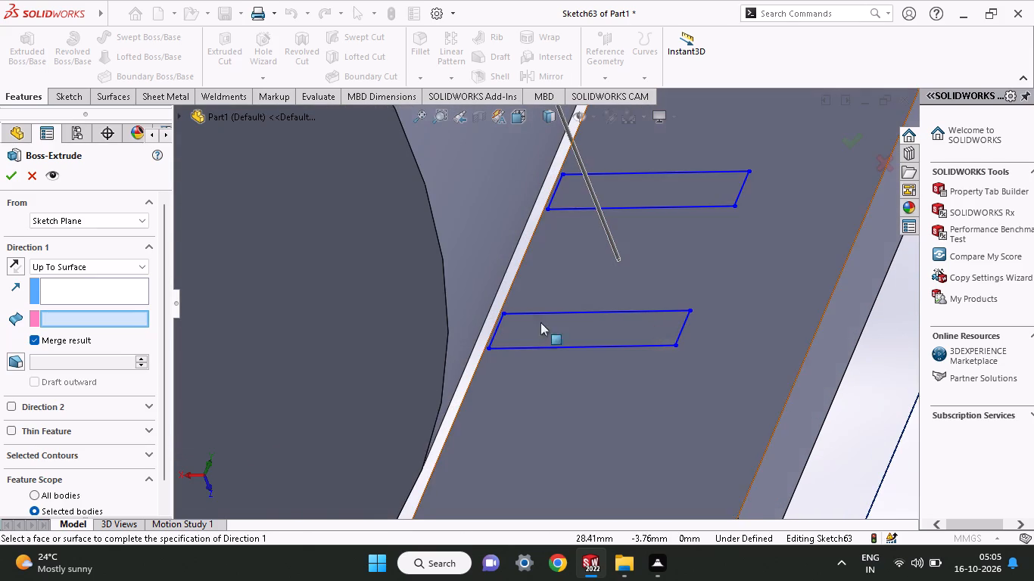
pyautogui.click(49, 274)
pyautogui.click(51, 284)
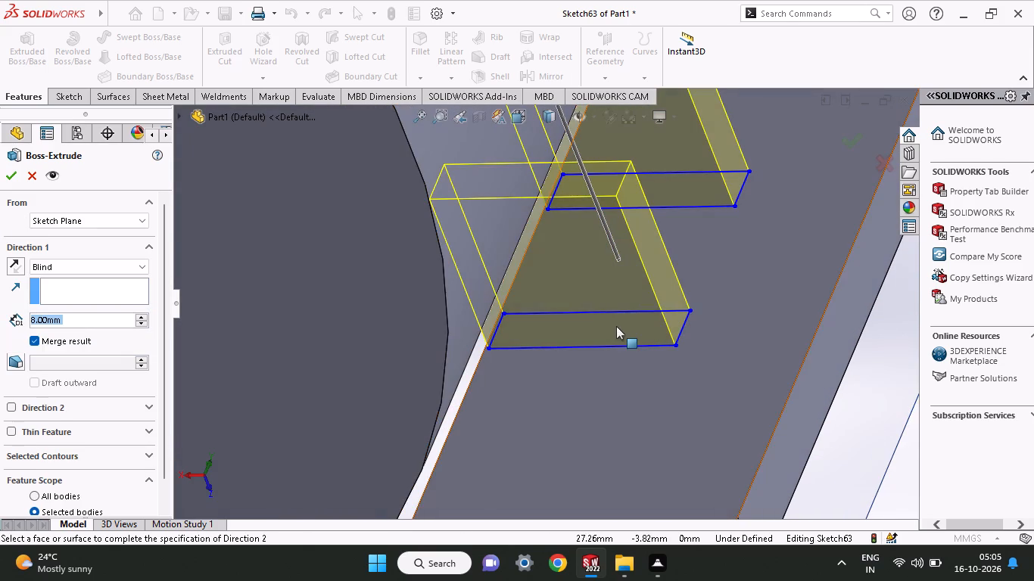
pyautogui.click(98, 272)
pyautogui.click(92, 315)
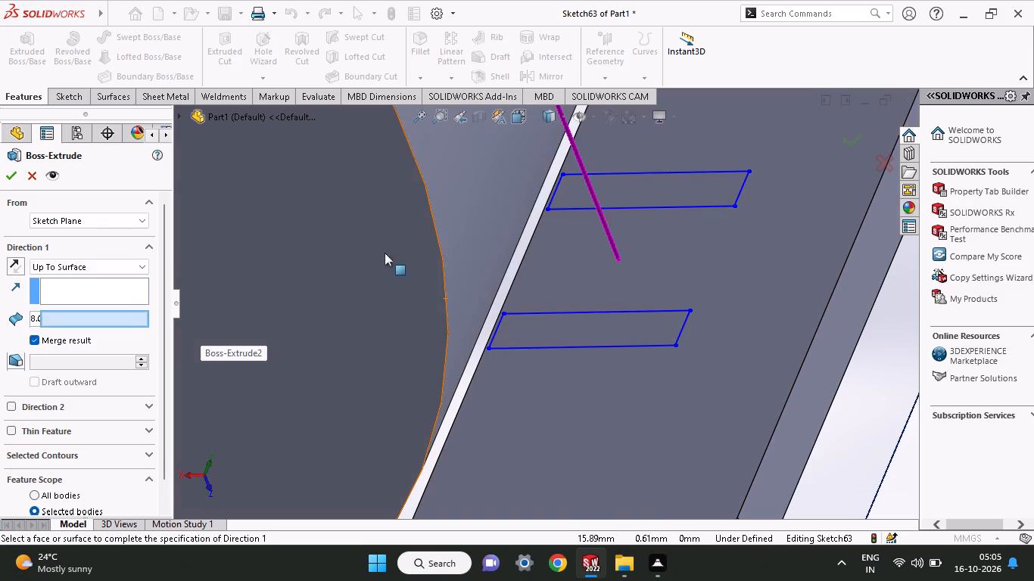
pyautogui.click(509, 213)
pyautogui.click(12, 179)
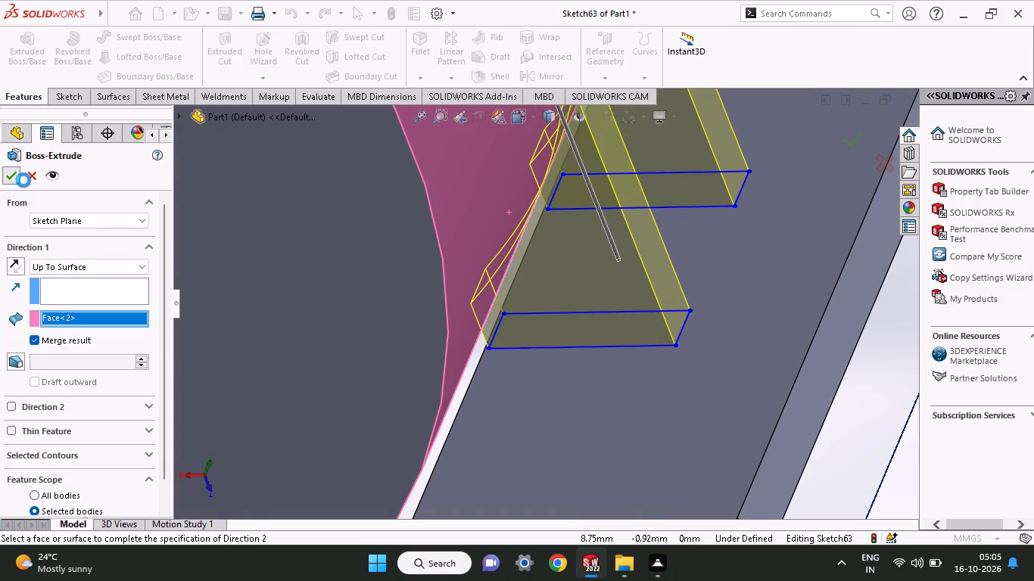
# Open a new sketch on the underside face of one side tab.
pyautogui.keyDown('ctrl'); pyautogui.scroll(11, 570, 308); pyautogui.keyUp('ctrl')
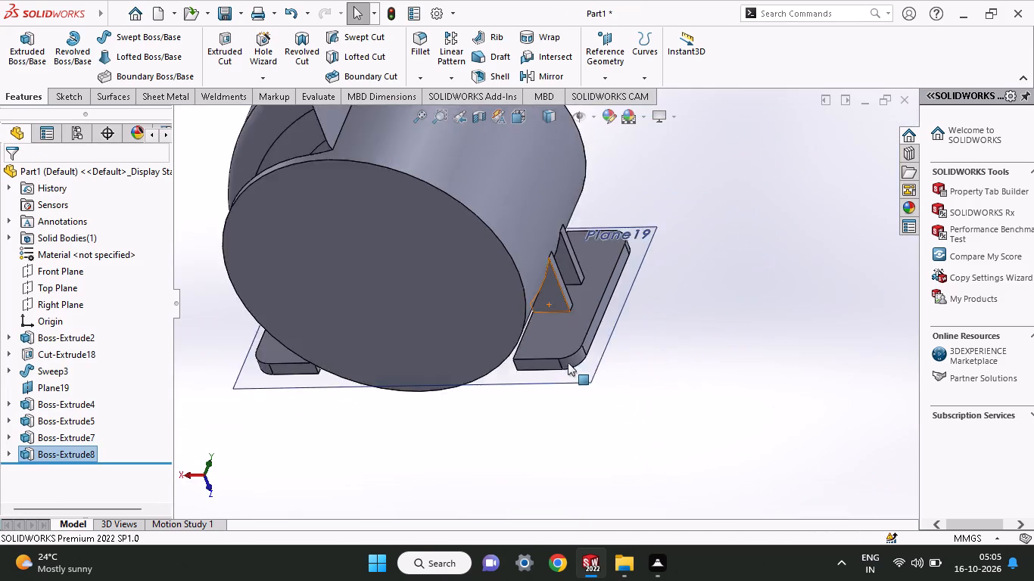
pyautogui.keyDown('ctrl'); pyautogui.scroll(1, 568, 362); pyautogui.keyUp('ctrl')
pyautogui.moveTo(568, 372); pyautogui.dragTo(624, 322, button='middle')
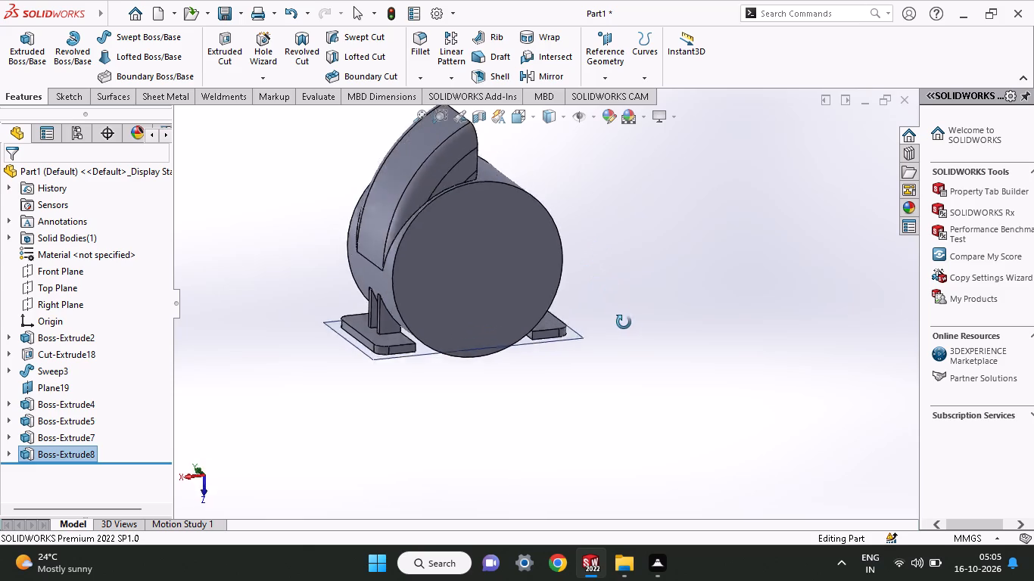
pyautogui.moveTo(624, 322); pyautogui.dragTo(612, 346, button='middle')
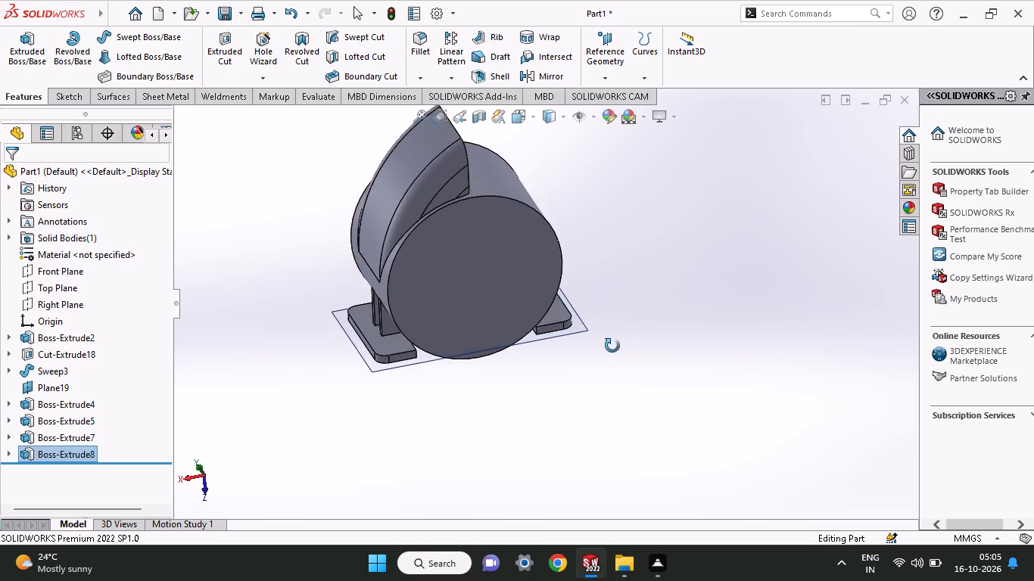
pyautogui.moveTo(612, 346); pyautogui.dragTo(613, 353, button='middle')
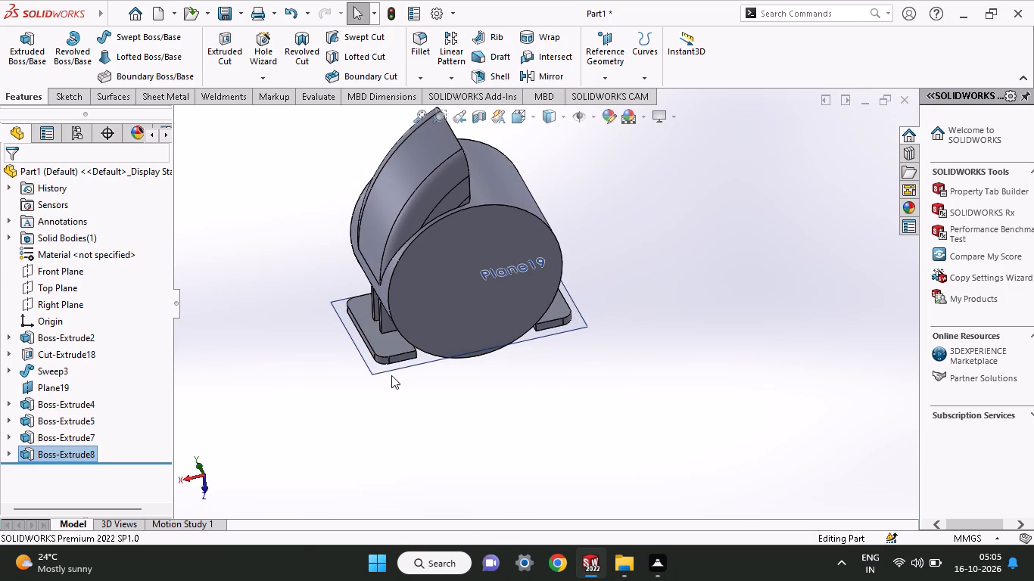
pyautogui.moveTo(400, 380); pyautogui.dragTo(431, 84, button='middle')
pyautogui.click(417, 163)
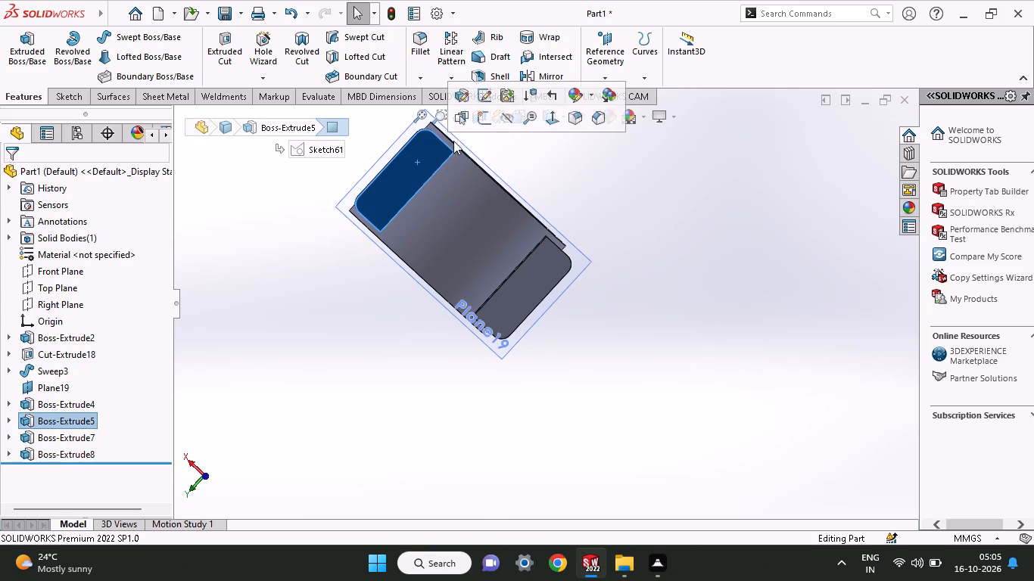
pyautogui.click(487, 122)
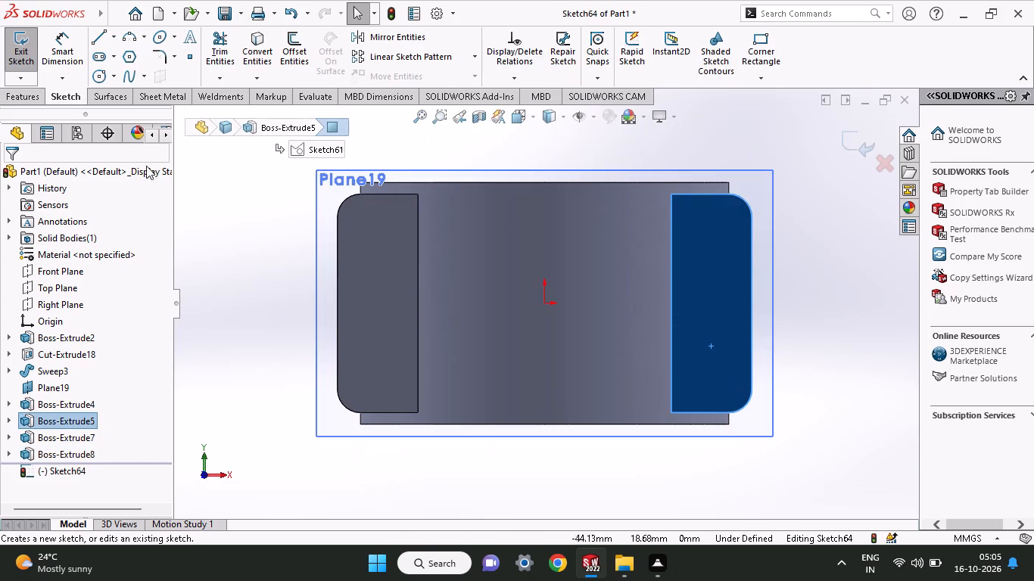
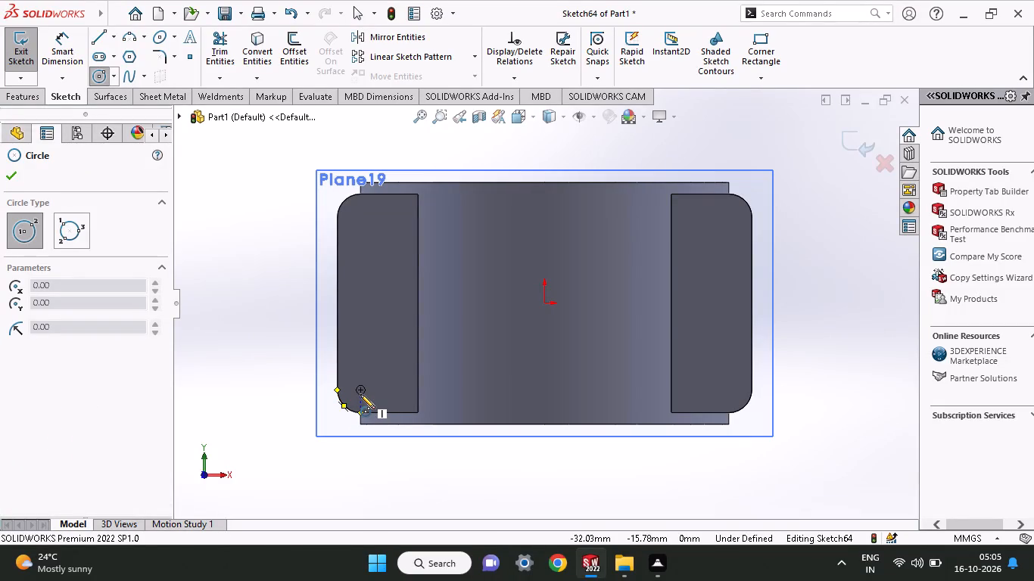
# Sketch two circles with radii of about 1.7 mm and 2.1 mm, centred on the tab's two rounded-corner centres.
pyautogui.click(363, 390)
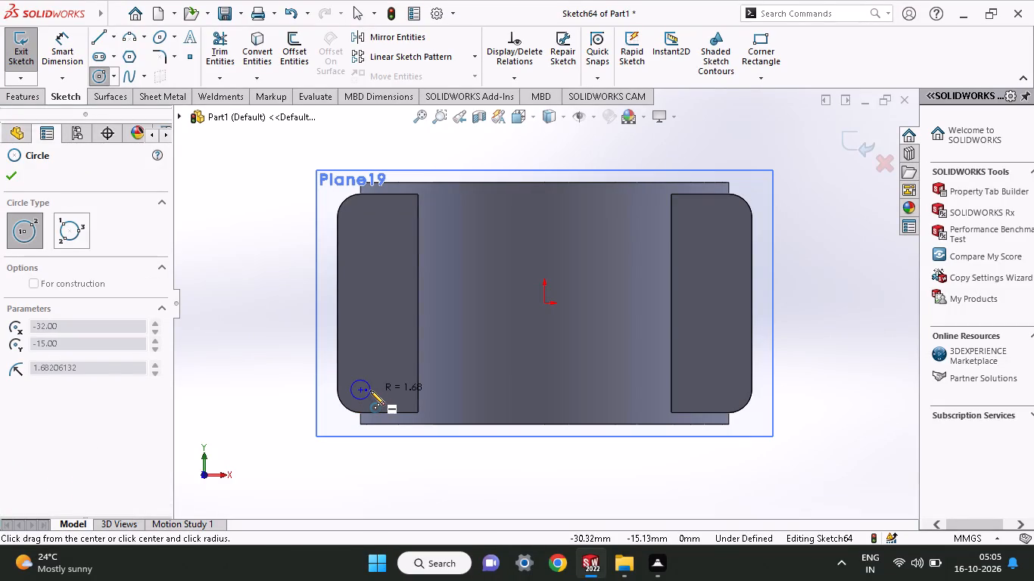
pyautogui.click(370, 390)
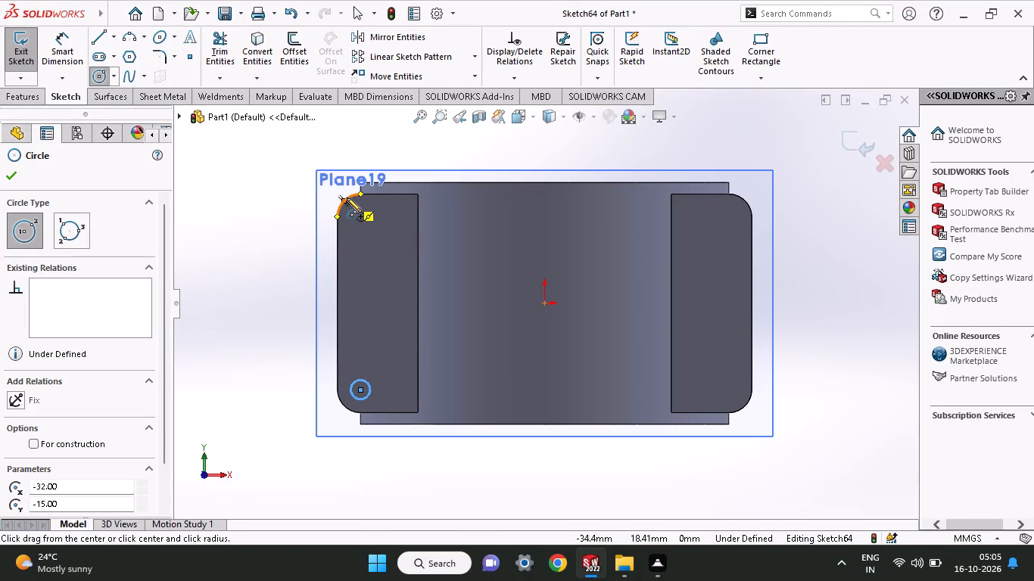
pyautogui.click(362, 219)
pyautogui.click(370, 224)
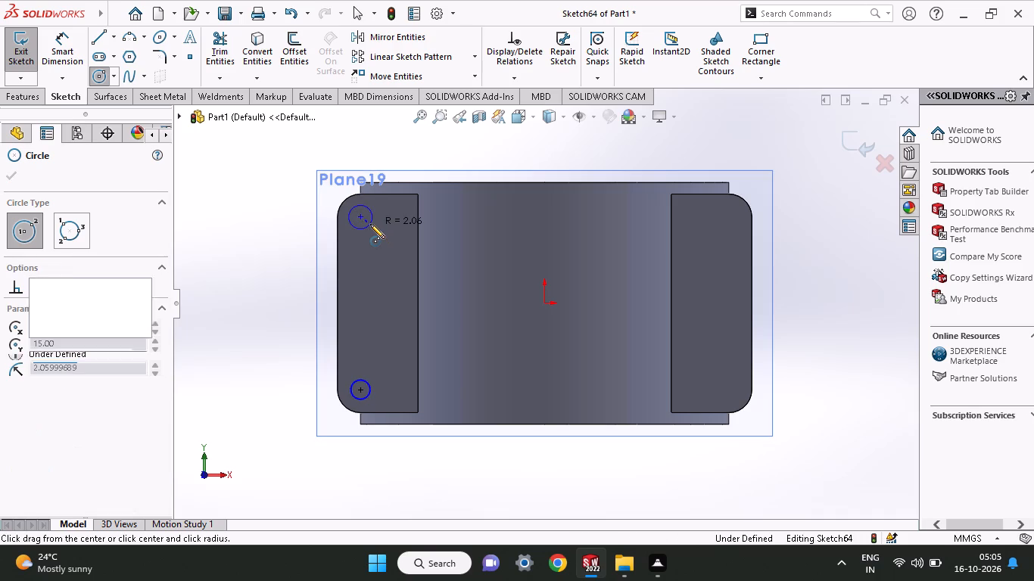
# Dimension both corner circles to a diameter of 3 mm.
pyautogui.click(58, 53)
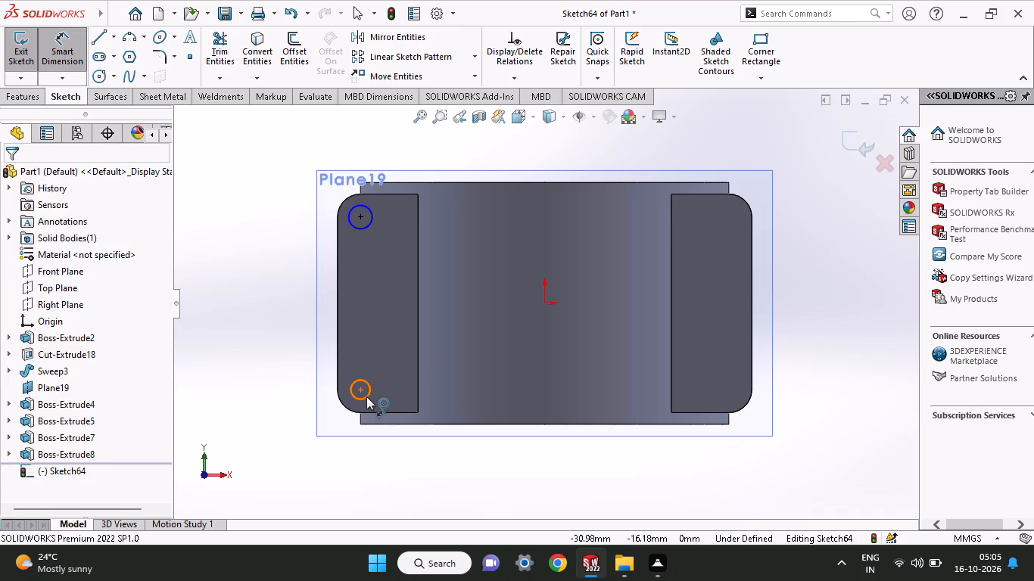
pyautogui.click(366, 396)
pyautogui.click(307, 355)
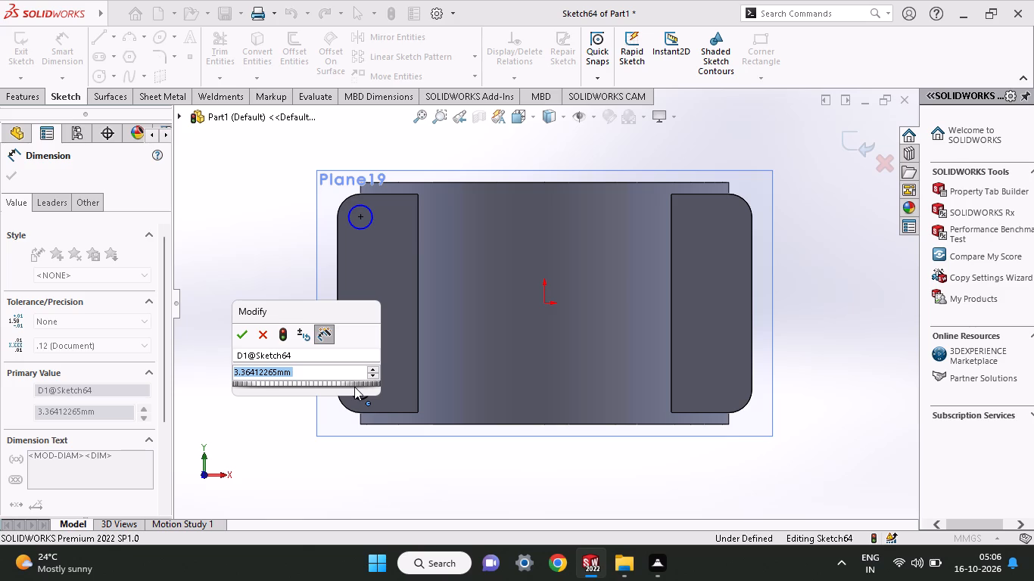
pyautogui.write('1.5')
pyautogui.press('Return')
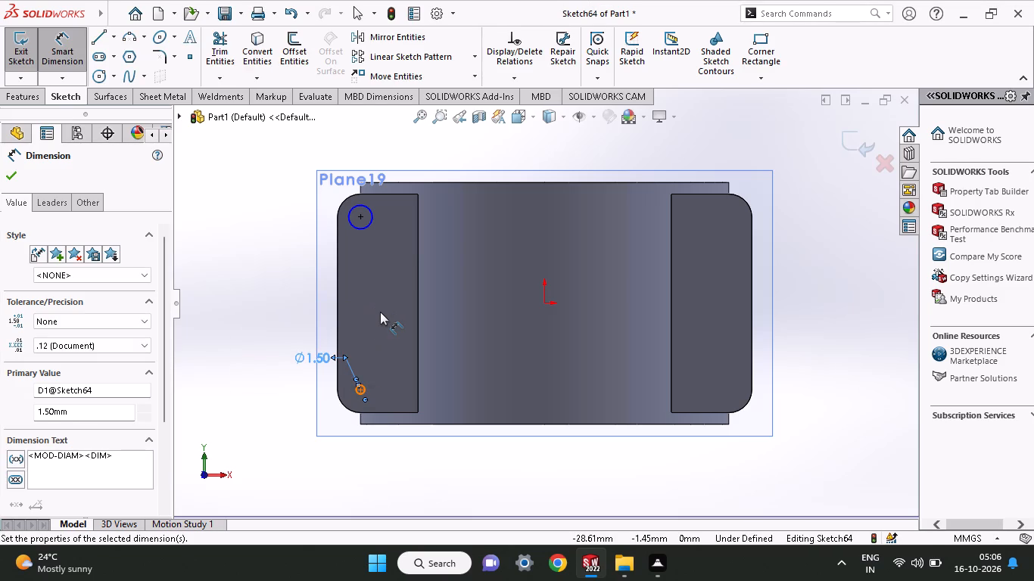
pyautogui.moveTo(74, 414); pyautogui.dragTo(27, 421)
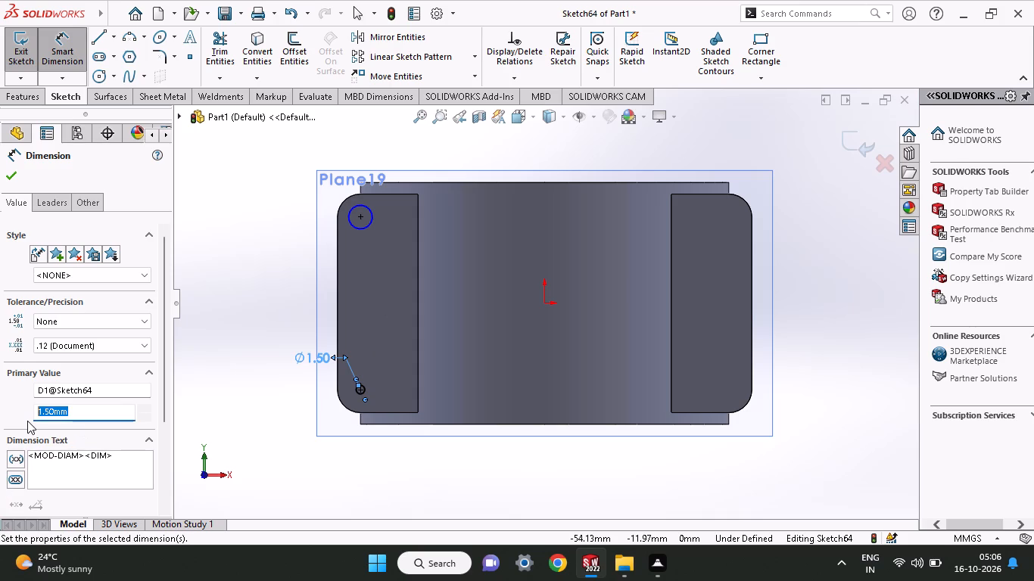
pyautogui.press('3')
pyautogui.press('Return')
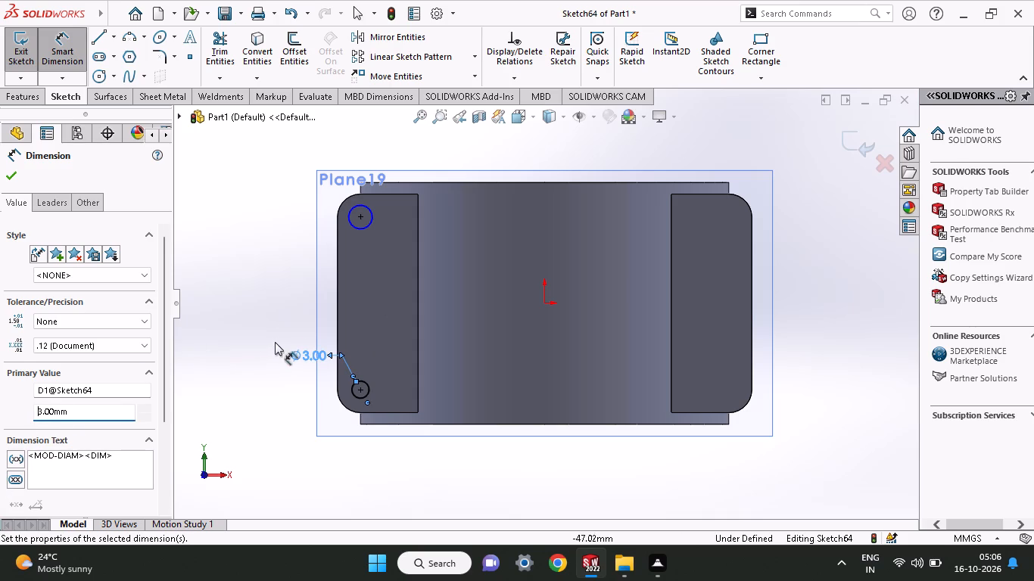
pyautogui.click(367, 224)
pyautogui.click(210, 257)
pyautogui.press('3')
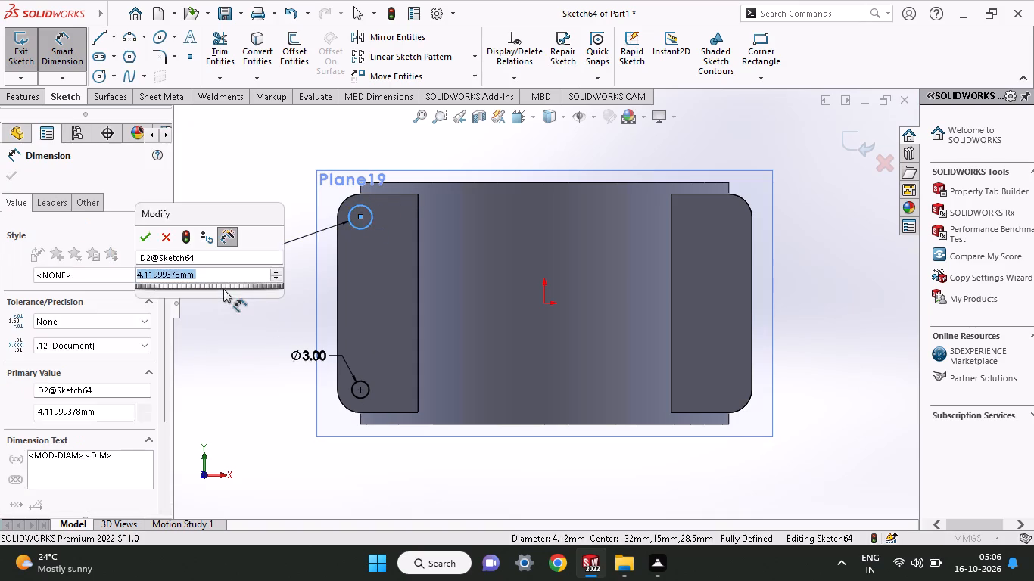
pyautogui.press('Return')
# Extrude-cut both circles through the side tab, Blind 11 mm in Direction 1 and 24 mm in Direction 2.
pyautogui.click(15, 98)
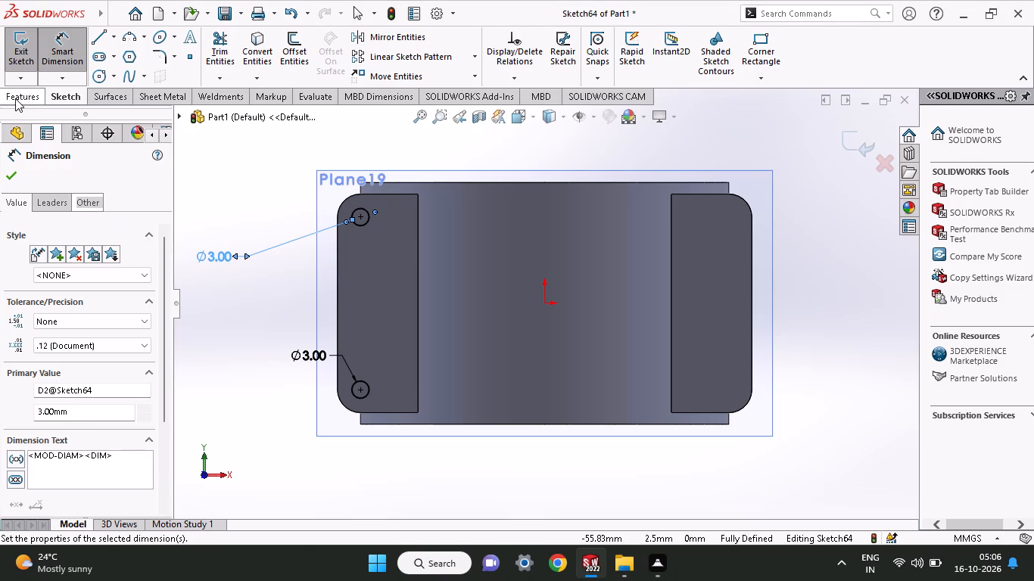
pyautogui.click(216, 75)
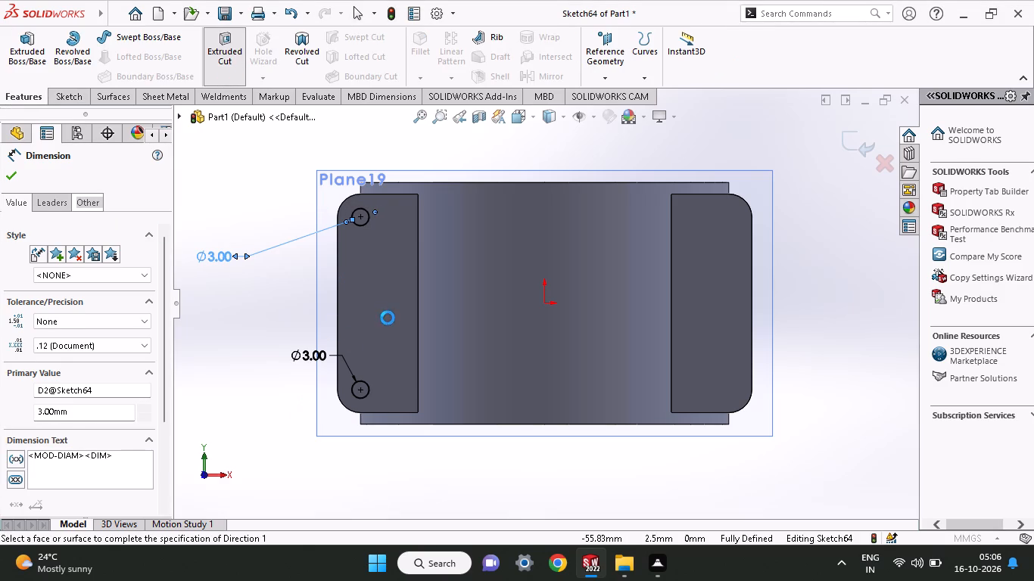
pyautogui.moveTo(388, 318); pyautogui.dragTo(408, 401, button='middle')
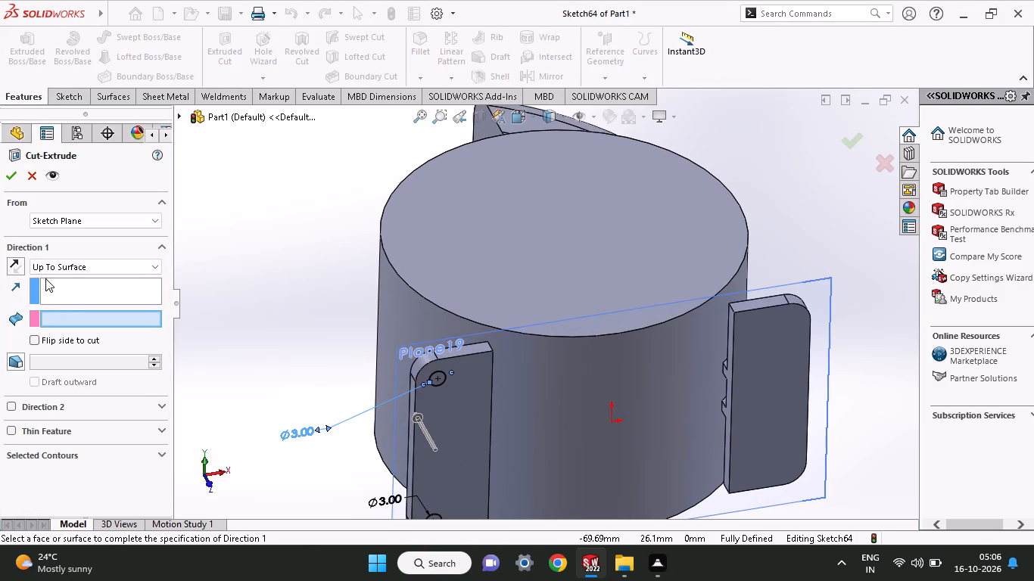
pyautogui.click(48, 270)
pyautogui.click(53, 290)
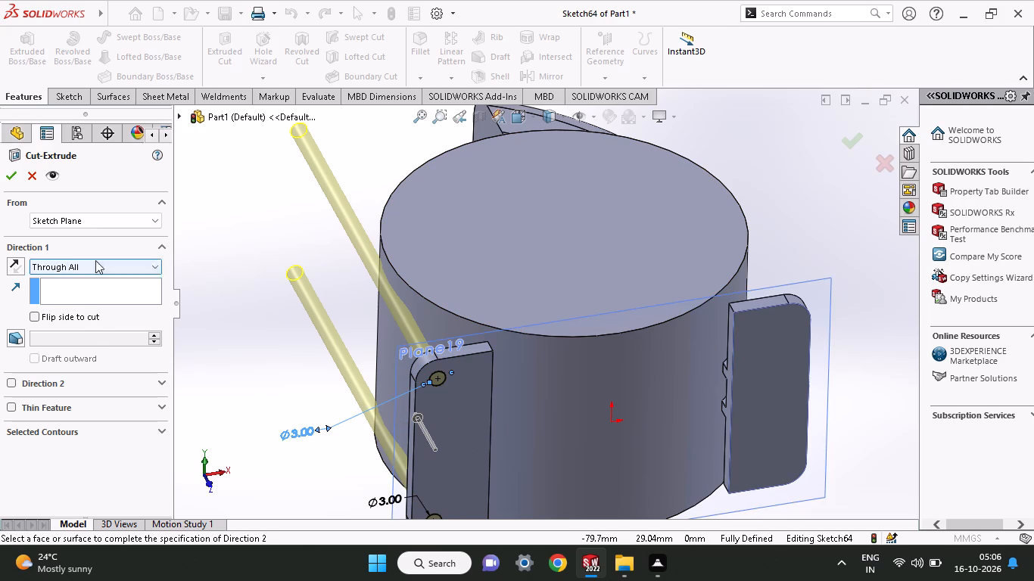
pyautogui.click(14, 268)
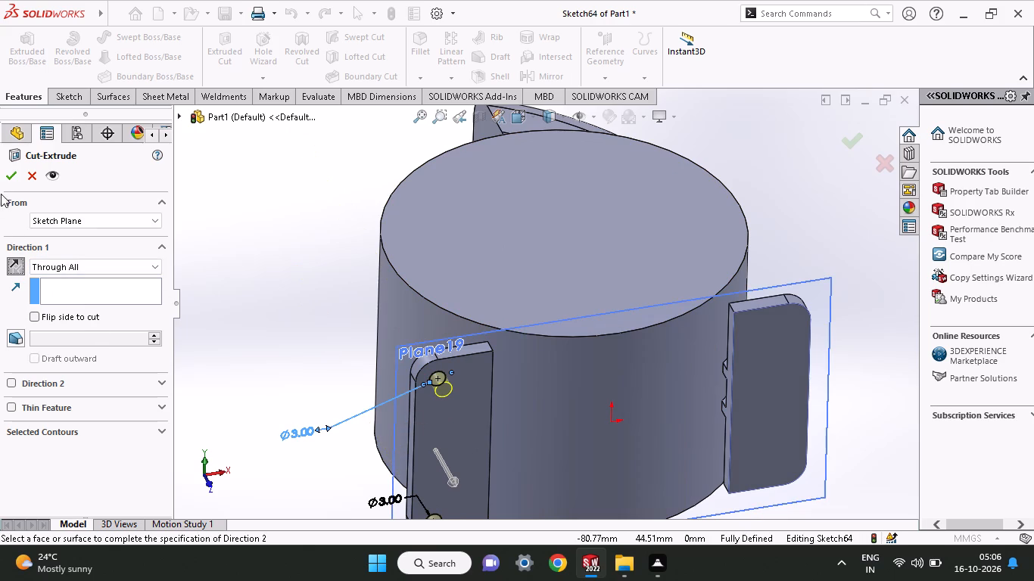
pyautogui.click(9, 178)
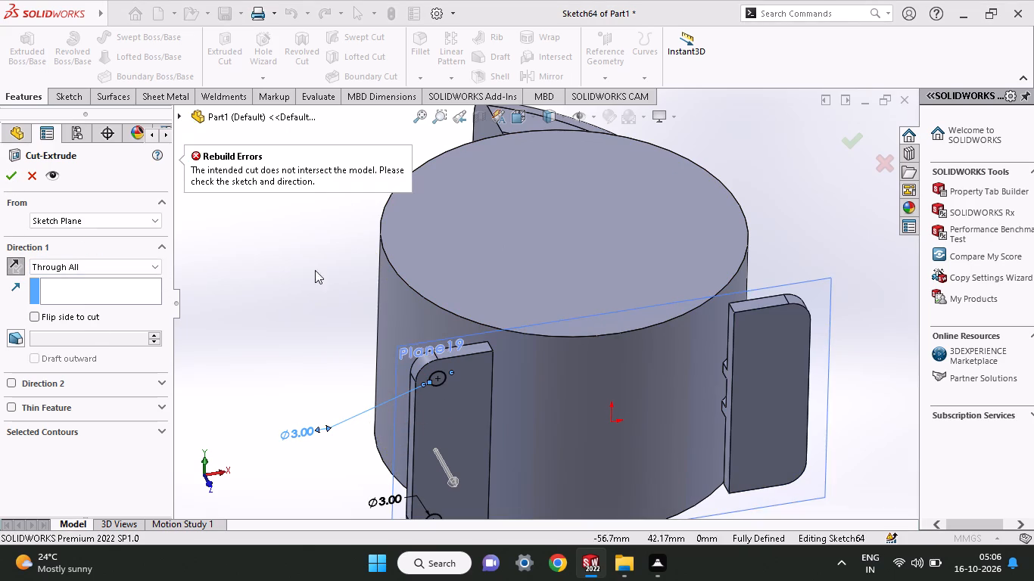
pyautogui.moveTo(342, 293); pyautogui.dragTo(303, 232, button='middle')
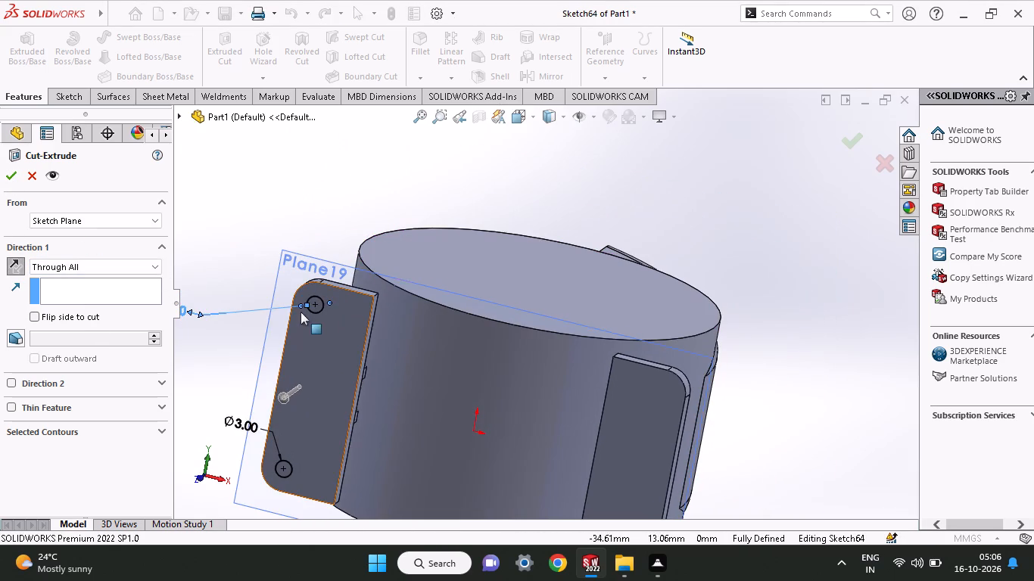
pyautogui.click(95, 270)
pyautogui.click(92, 278)
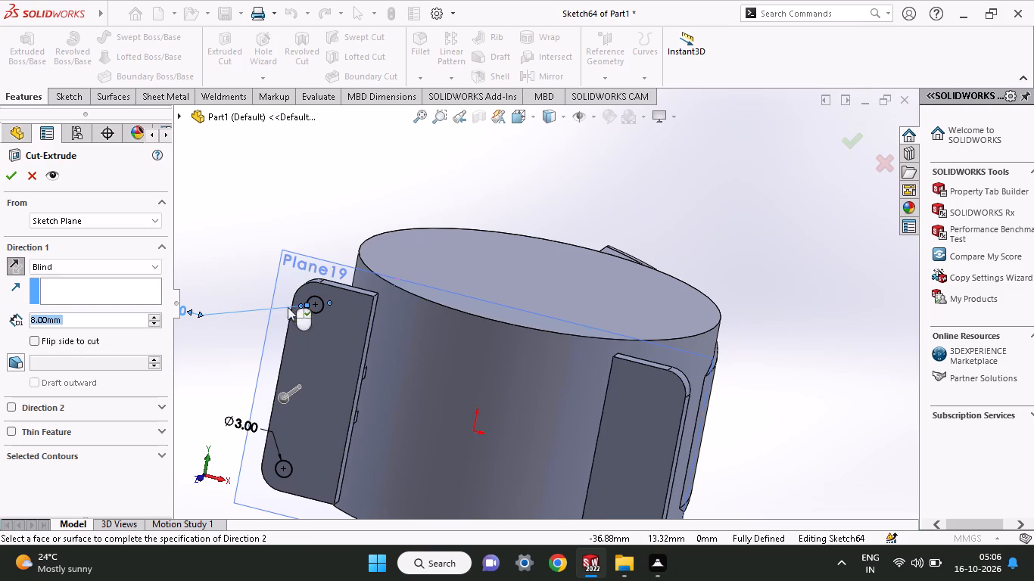
pyautogui.moveTo(288, 372); pyautogui.dragTo(289, 398, button='middle')
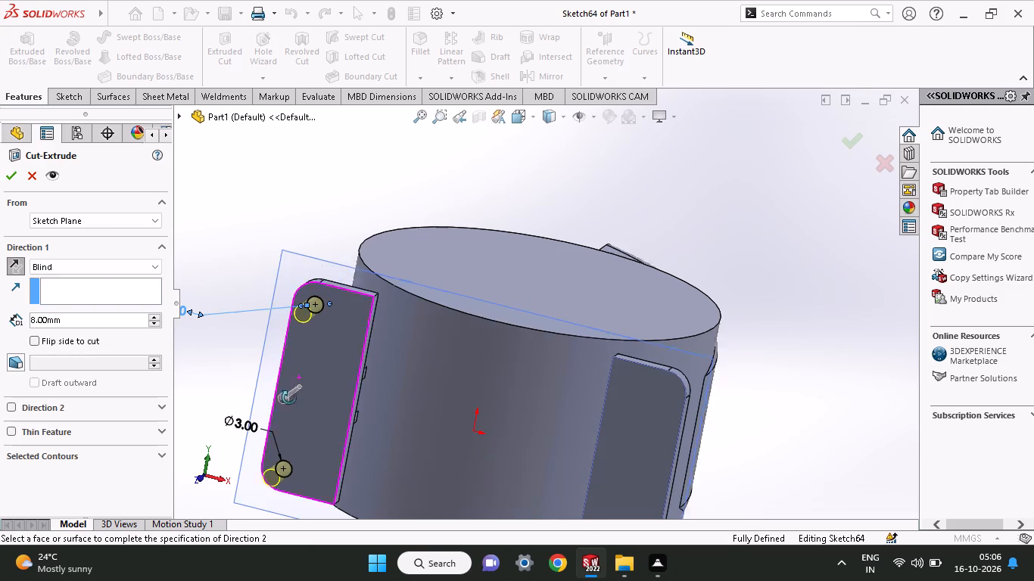
pyautogui.moveTo(289, 398); pyautogui.dragTo(297, 505, button='middle')
pyautogui.moveTo(291, 444); pyautogui.dragTo(302, 346)
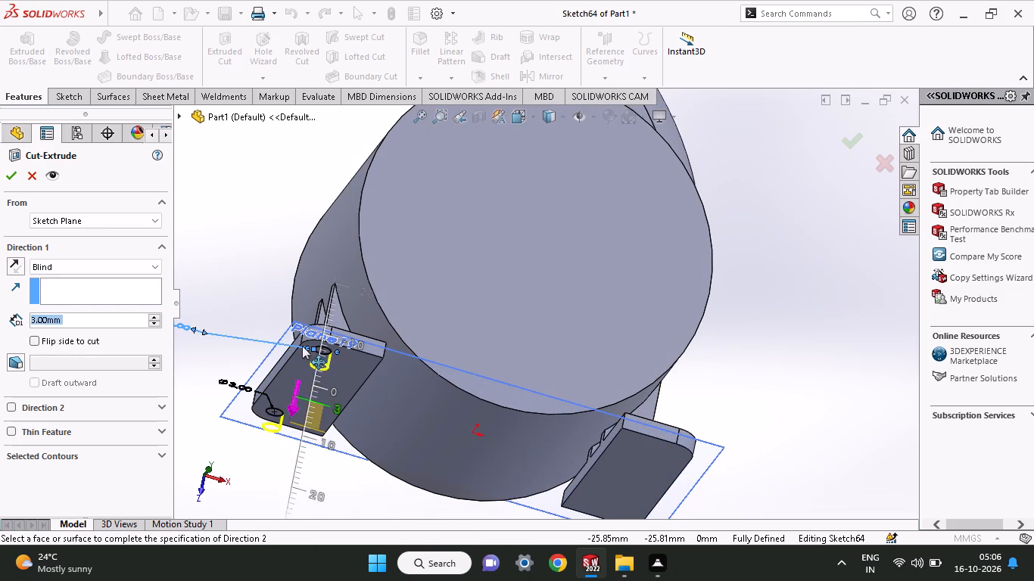
pyautogui.moveTo(302, 346); pyautogui.dragTo(302, 318)
pyautogui.moveTo(317, 362); pyautogui.dragTo(310, 464, button='middle')
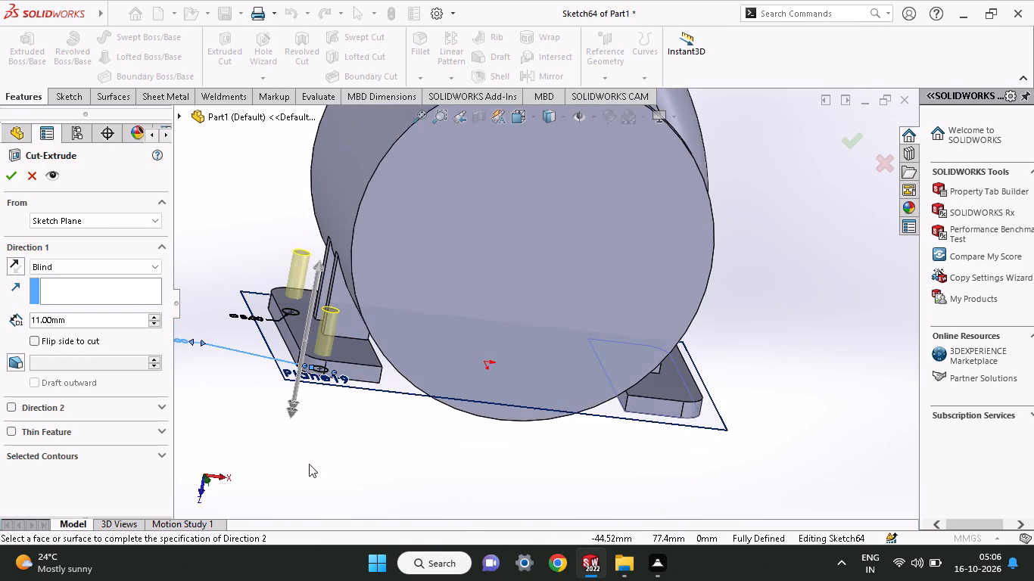
pyautogui.moveTo(295, 411); pyautogui.dragTo(295, 474)
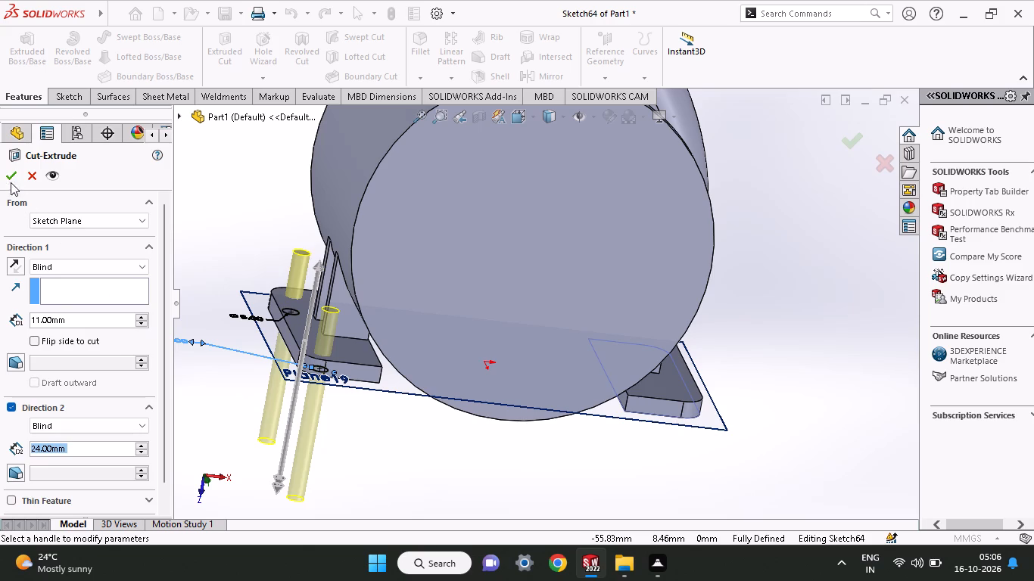
pyautogui.click(7, 178)
# Open a new sketch on the ribbed upper face of the opposite side tab.
pyautogui.moveTo(335, 389); pyautogui.dragTo(330, 515, button='middle')
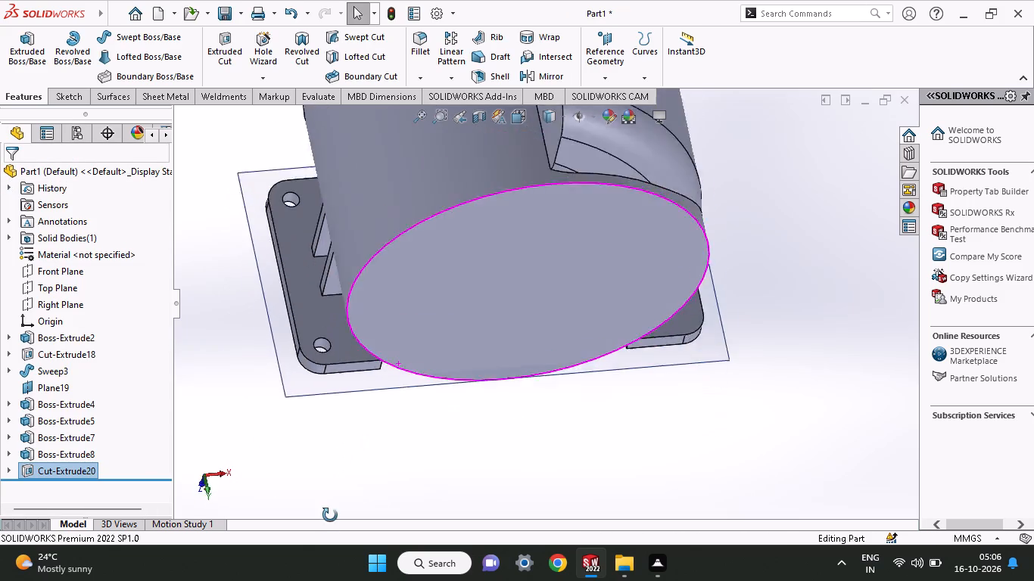
pyautogui.moveTo(330, 515); pyautogui.dragTo(307, 407, button='middle')
pyautogui.click(691, 294)
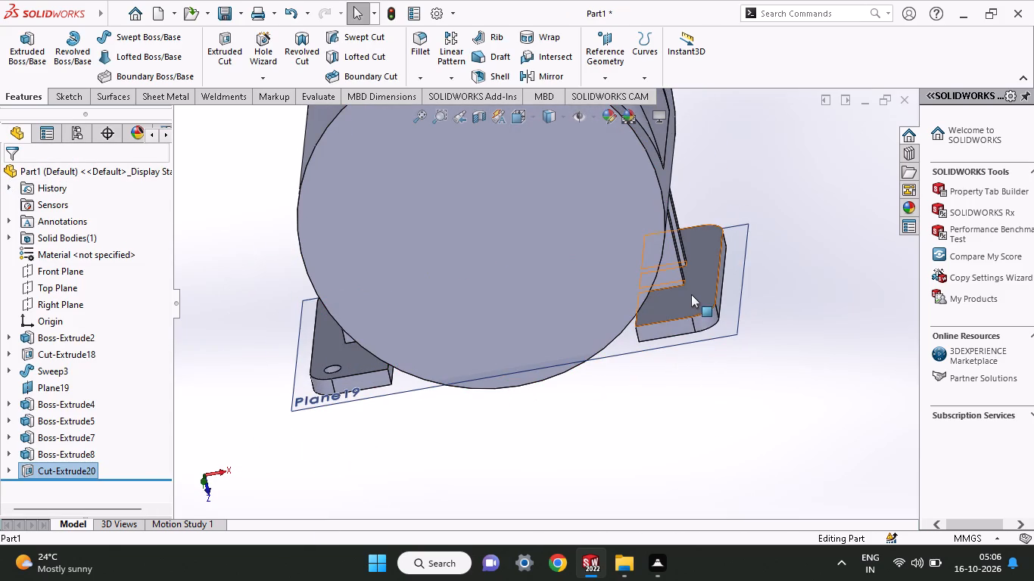
pyautogui.click(760, 249)
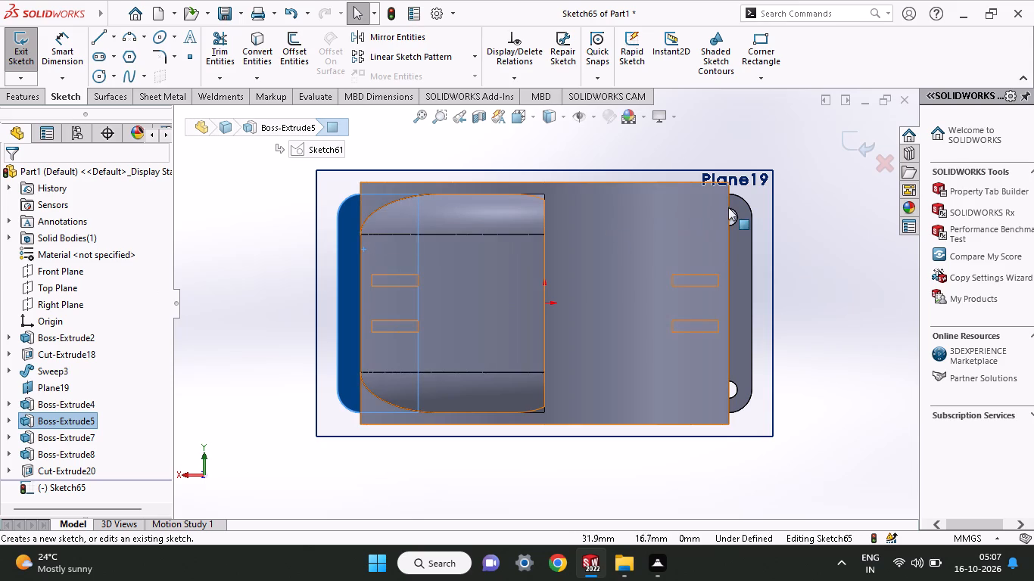
# Sketch a circle centred on the tab's +Y rounded-corner centre and dimension its diameter to 3 mm.
pyautogui.click(96, 82)
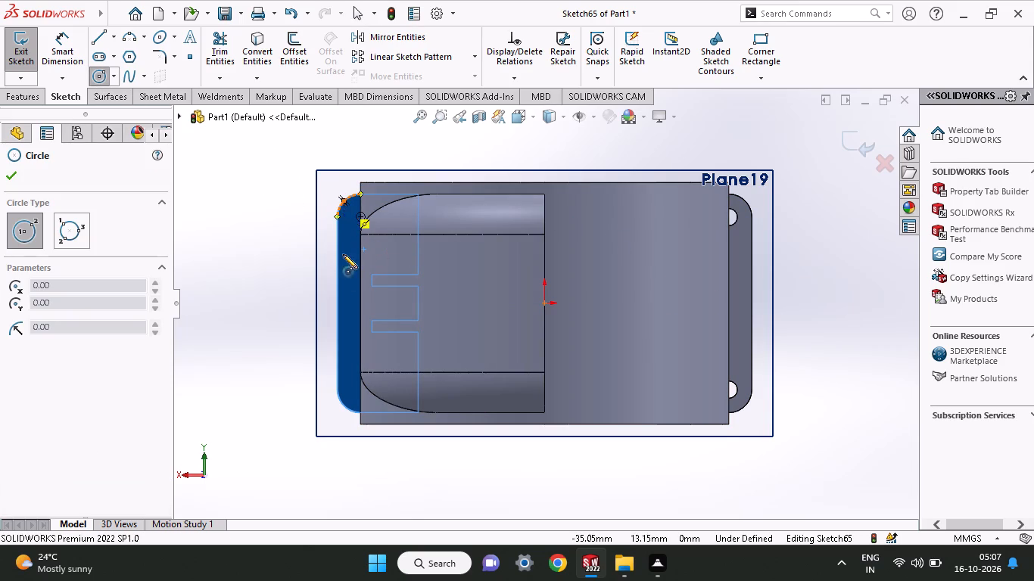
pyautogui.moveTo(341, 269); pyautogui.dragTo(368, 275, button='middle')
pyautogui.click(297, 213)
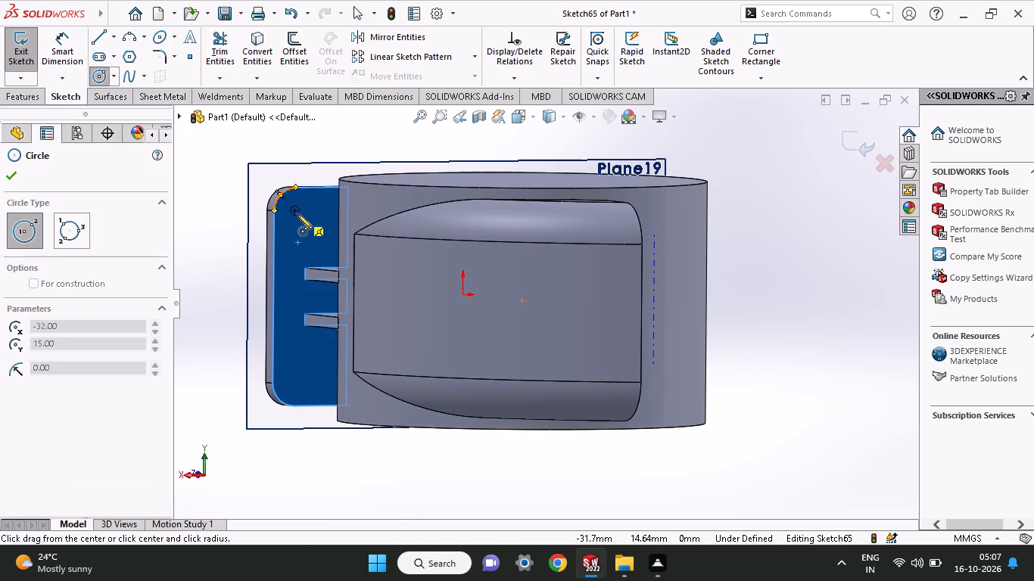
pyautogui.click(302, 224)
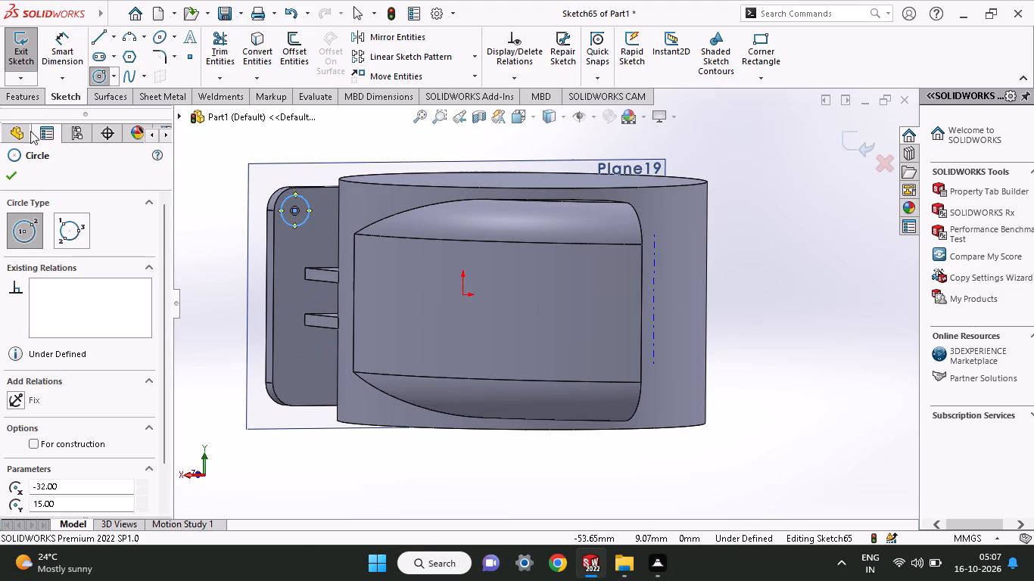
pyautogui.click(70, 58)
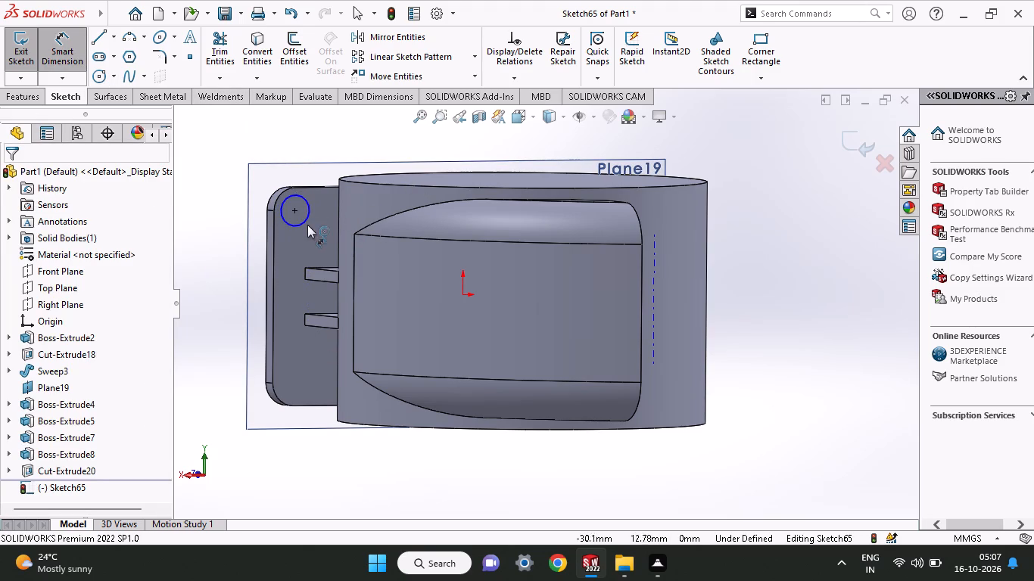
pyautogui.click(307, 225)
pyautogui.click(304, 218)
pyautogui.click(234, 197)
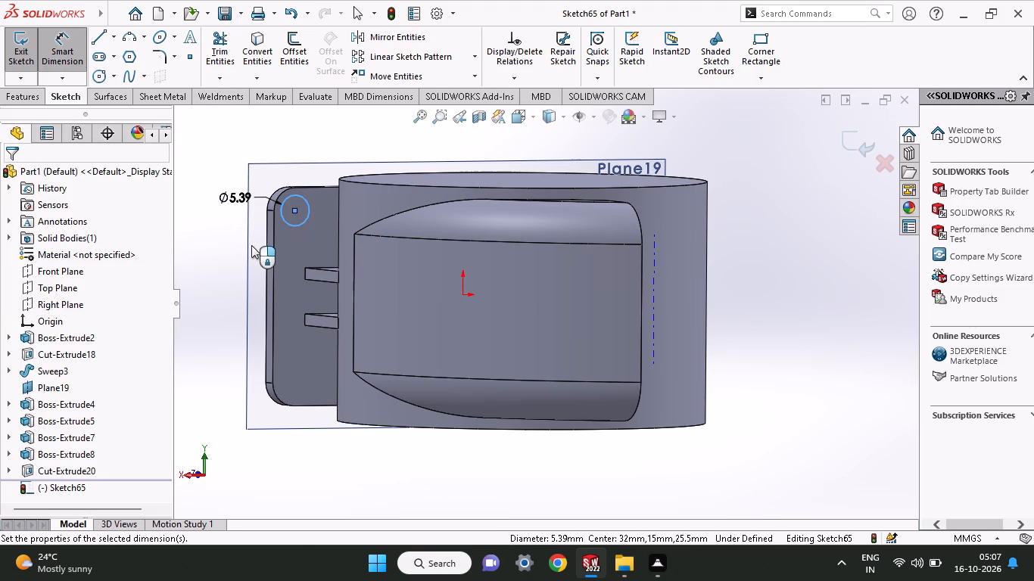
pyautogui.press('3')
pyautogui.press('Return')
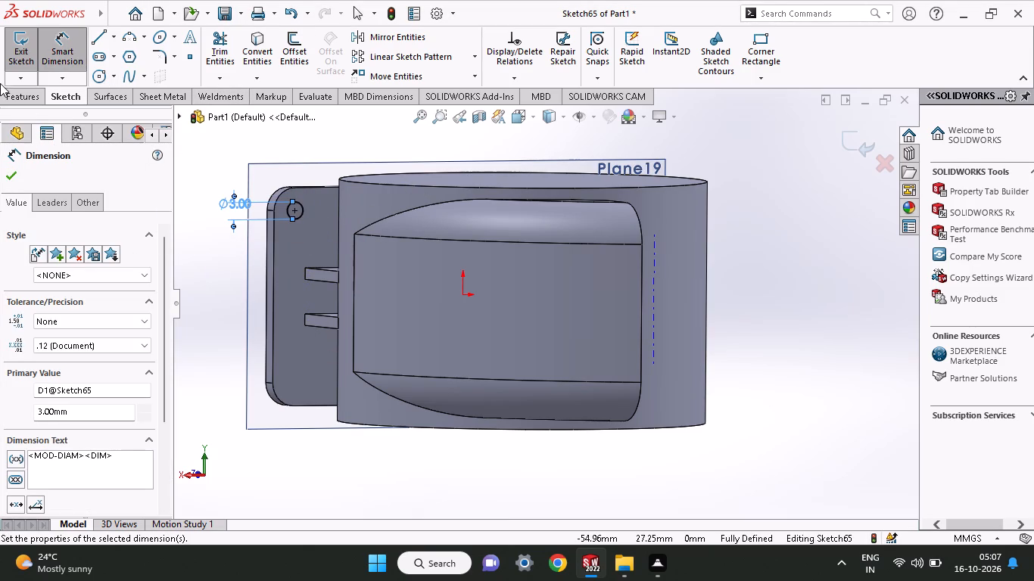
# Extrude-cut the 3 mm circle through the tab with a Blind depth of 11 mm.
pyautogui.click(10, 92)
pyautogui.click(208, 52)
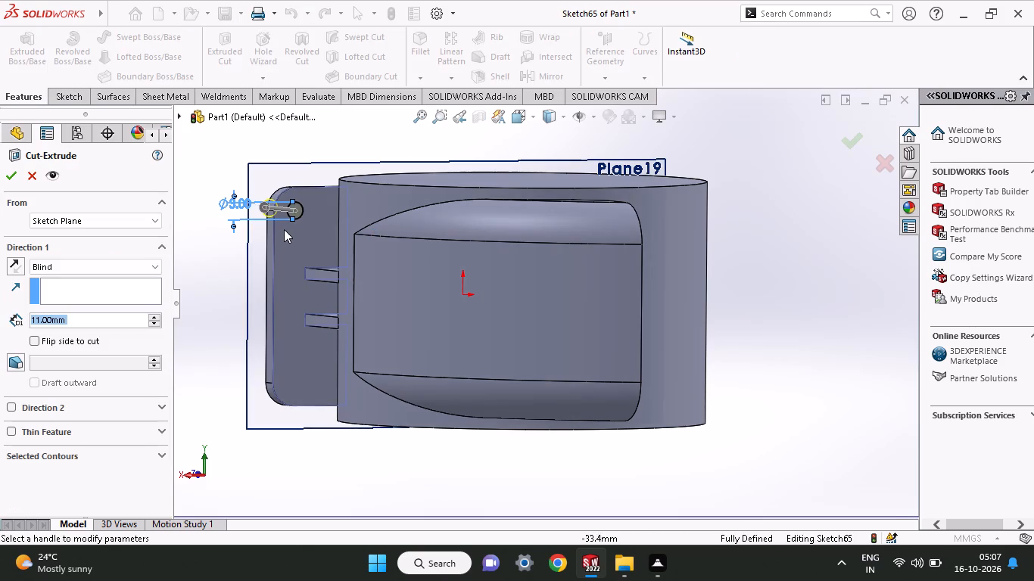
pyautogui.click(13, 176)
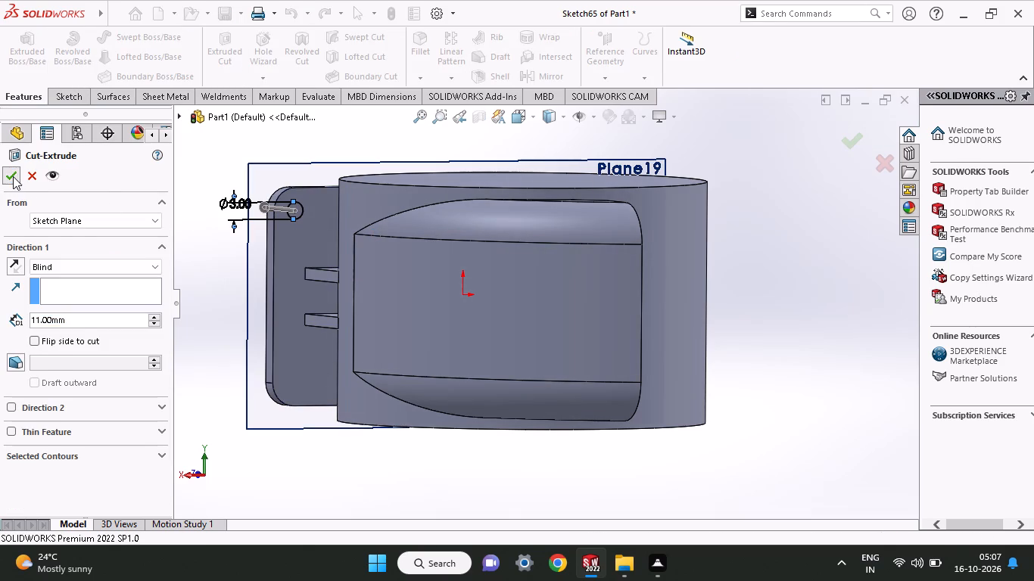
# On the ribbed tab's upper face, sketch a circle centred on the -Y rounded-corner centre and dimension its diameter to 3 mm.
pyautogui.click(282, 381)
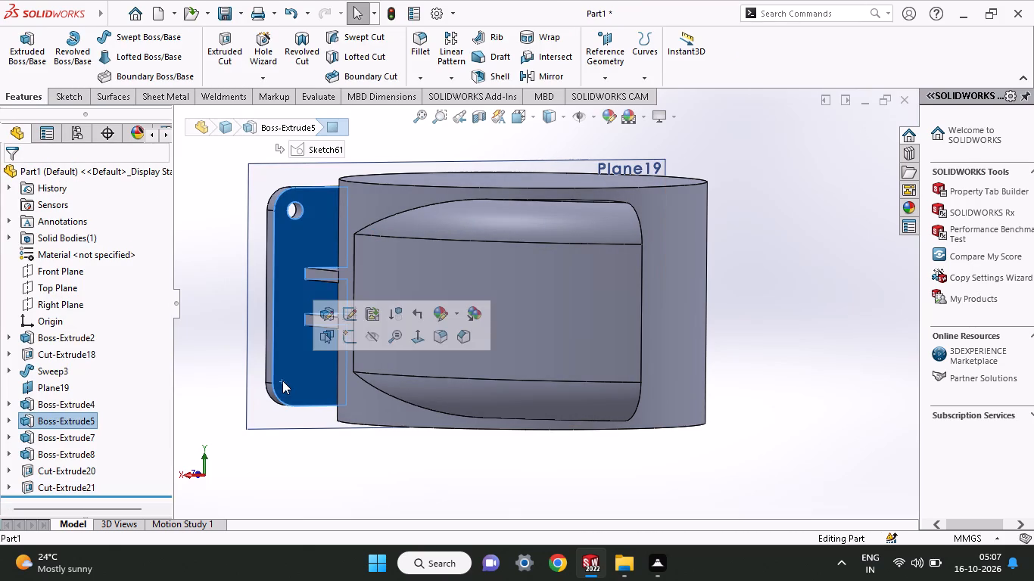
pyautogui.click(349, 344)
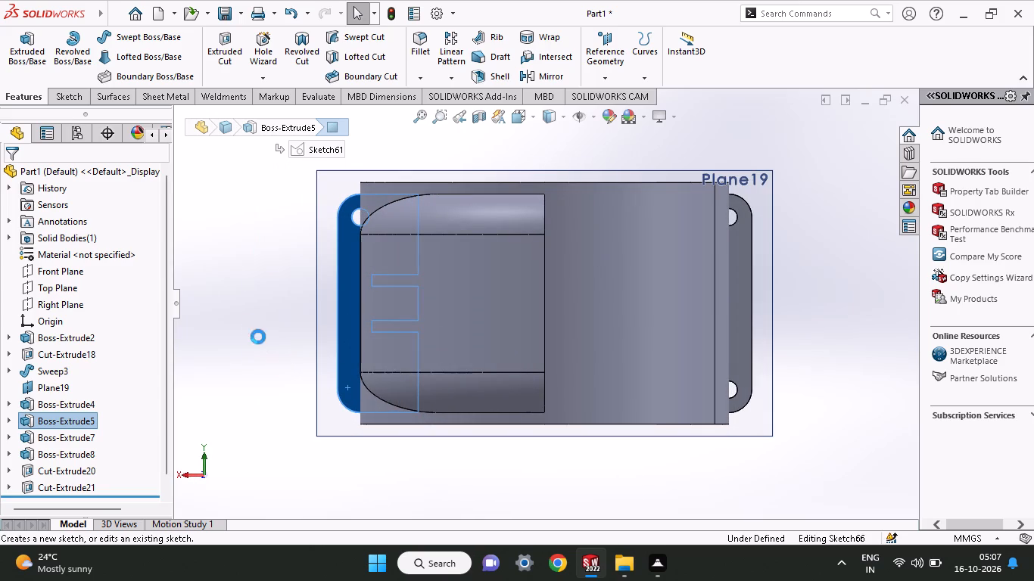
pyautogui.click(104, 74)
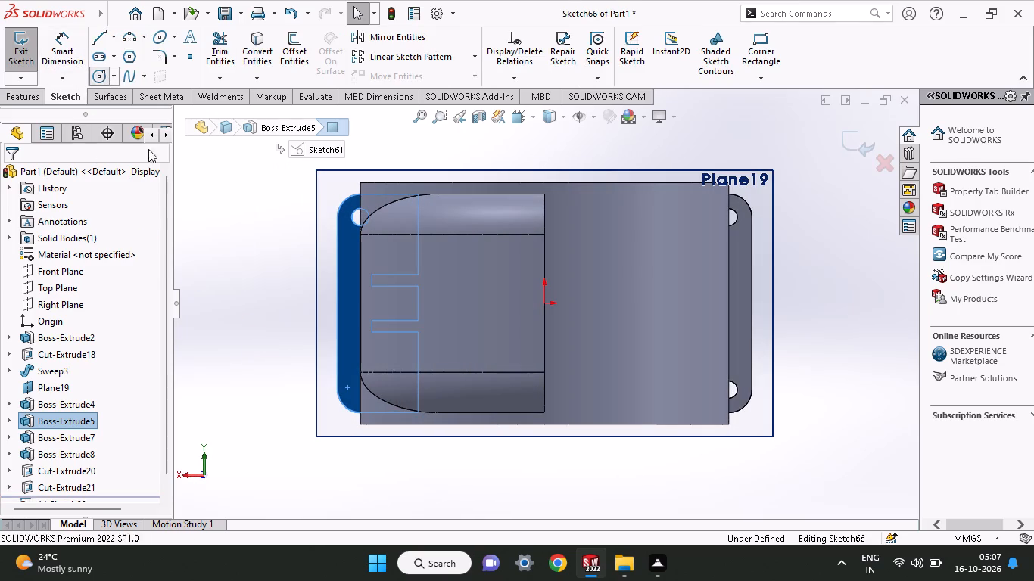
pyautogui.moveTo(260, 334); pyautogui.dragTo(313, 335, button='middle')
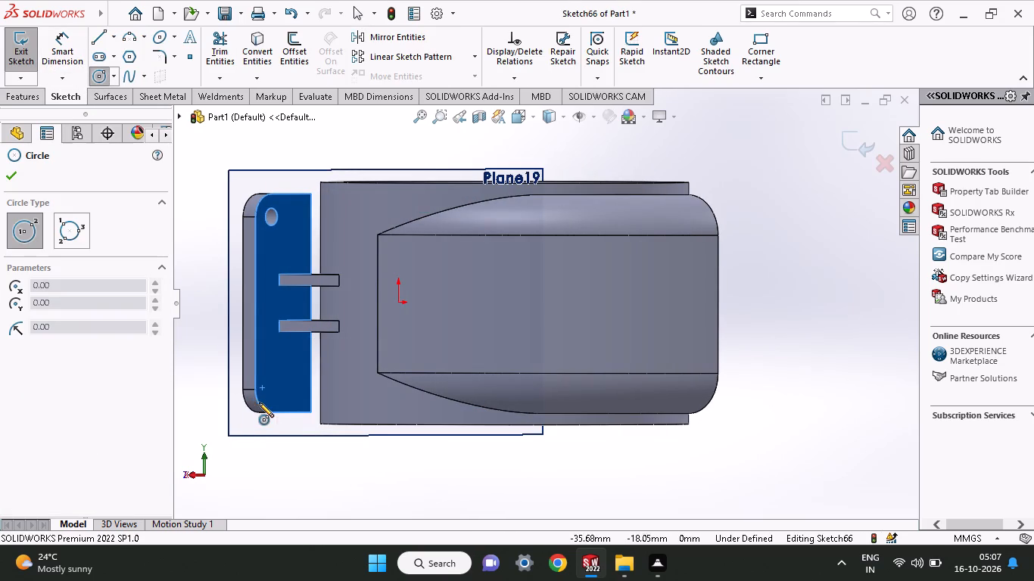
pyautogui.click(273, 390)
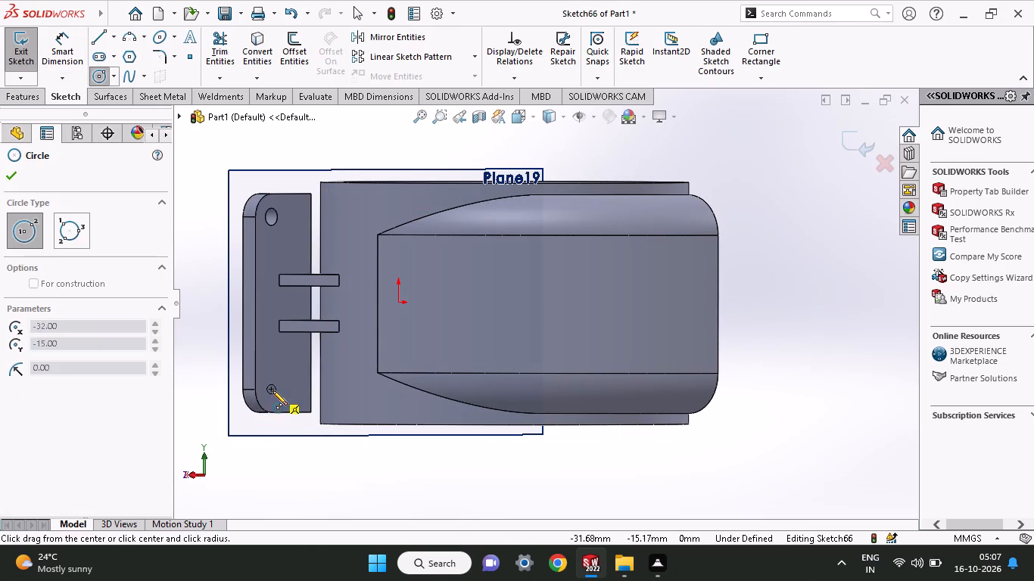
pyautogui.click(279, 399)
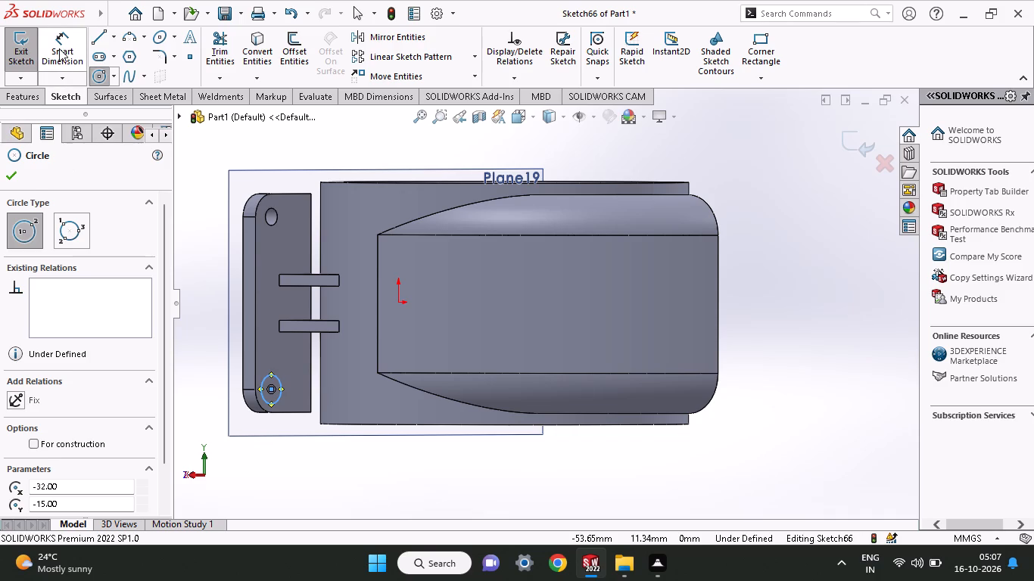
pyautogui.click(59, 48)
pyautogui.click(269, 374)
pyautogui.click(272, 349)
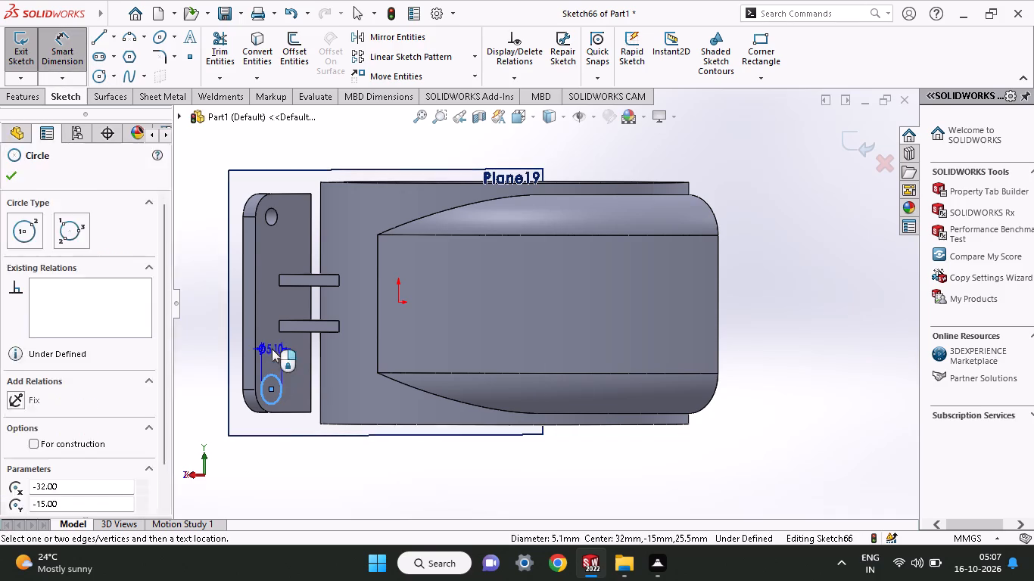
pyautogui.press('3')
pyautogui.press('Return')
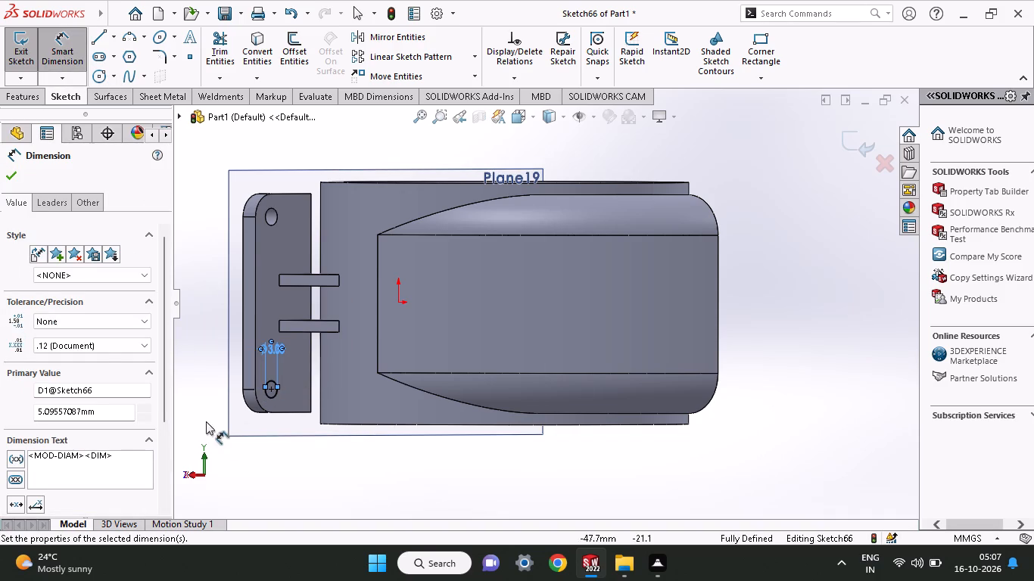
# Extrude-cut the 3 mm circle through the tab with a Blind depth of 11 mm.
pyautogui.click(25, 92)
pyautogui.click(223, 46)
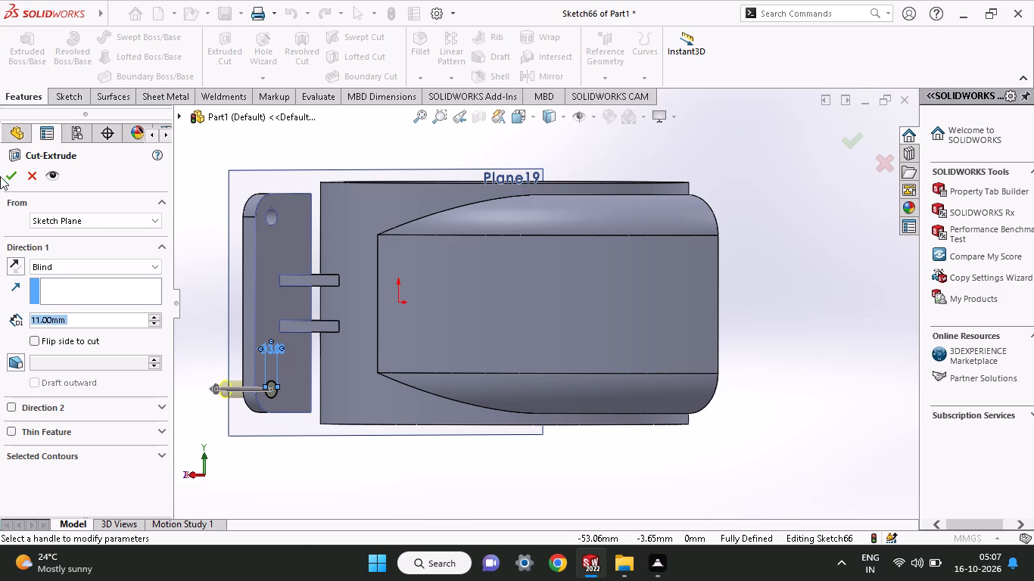
pyautogui.click(9, 172)
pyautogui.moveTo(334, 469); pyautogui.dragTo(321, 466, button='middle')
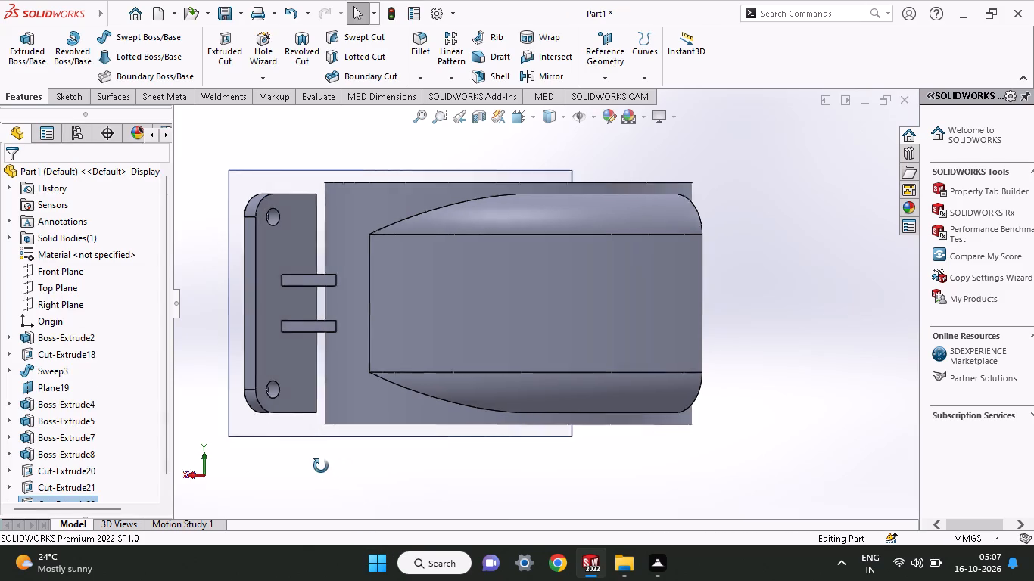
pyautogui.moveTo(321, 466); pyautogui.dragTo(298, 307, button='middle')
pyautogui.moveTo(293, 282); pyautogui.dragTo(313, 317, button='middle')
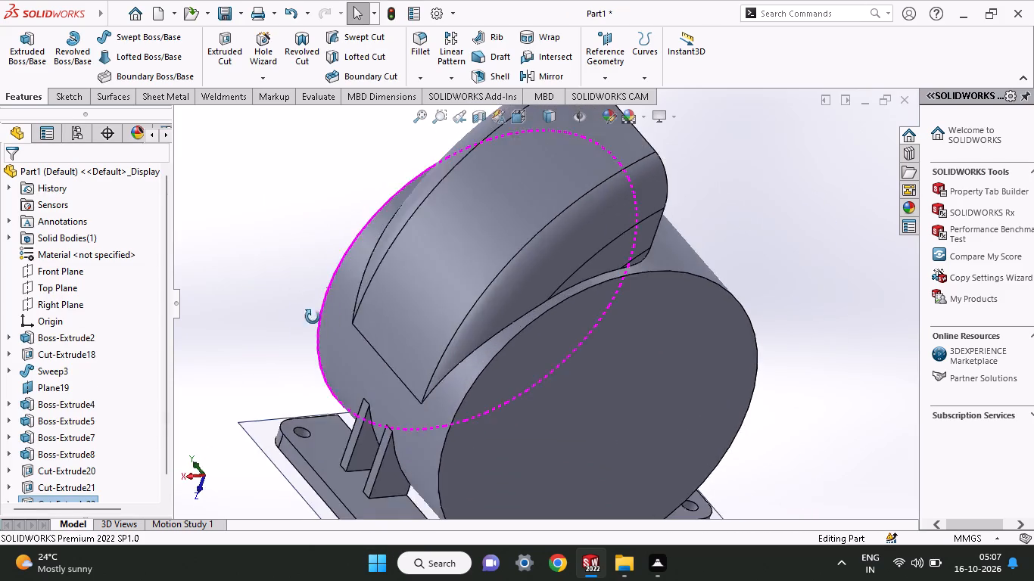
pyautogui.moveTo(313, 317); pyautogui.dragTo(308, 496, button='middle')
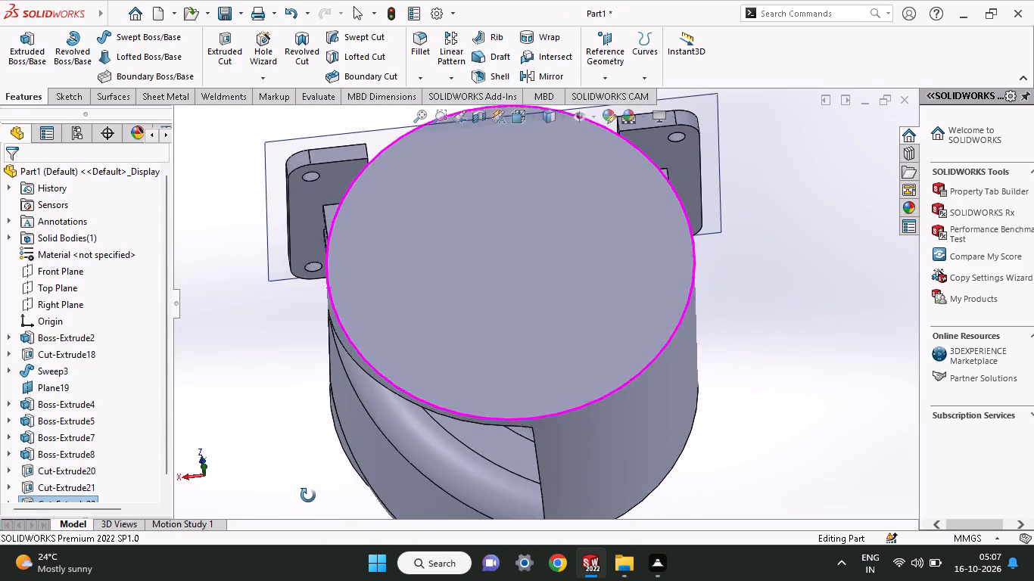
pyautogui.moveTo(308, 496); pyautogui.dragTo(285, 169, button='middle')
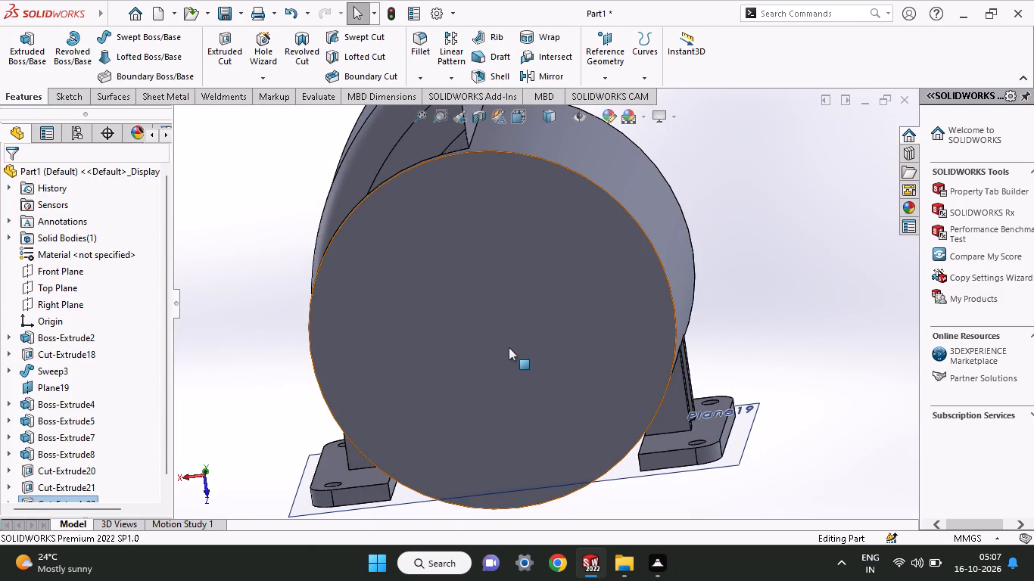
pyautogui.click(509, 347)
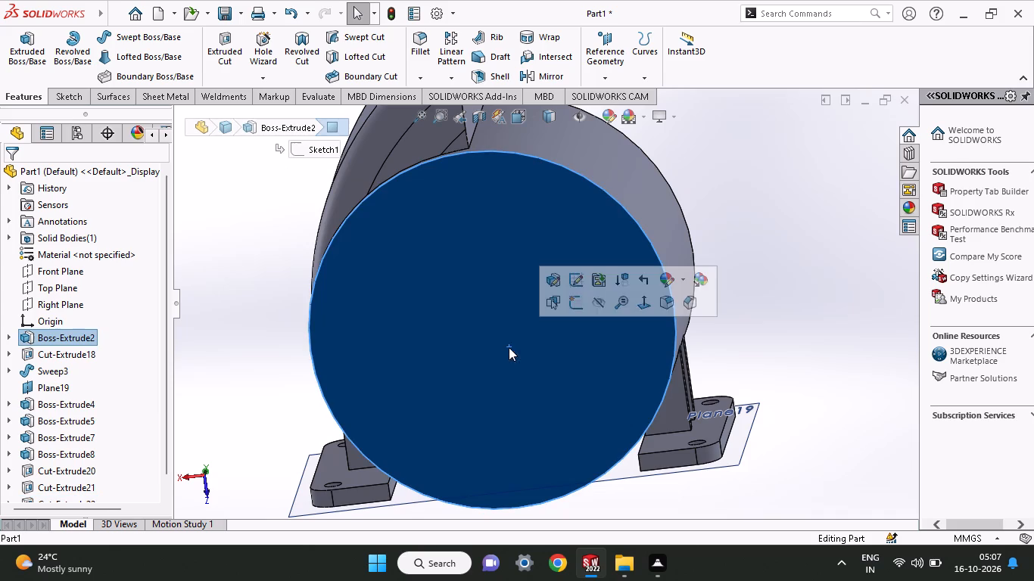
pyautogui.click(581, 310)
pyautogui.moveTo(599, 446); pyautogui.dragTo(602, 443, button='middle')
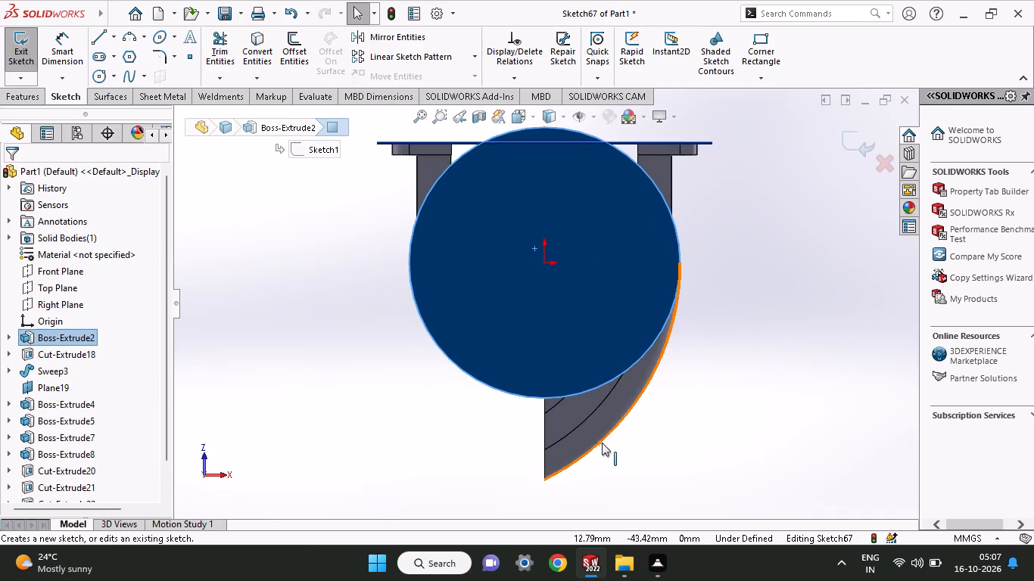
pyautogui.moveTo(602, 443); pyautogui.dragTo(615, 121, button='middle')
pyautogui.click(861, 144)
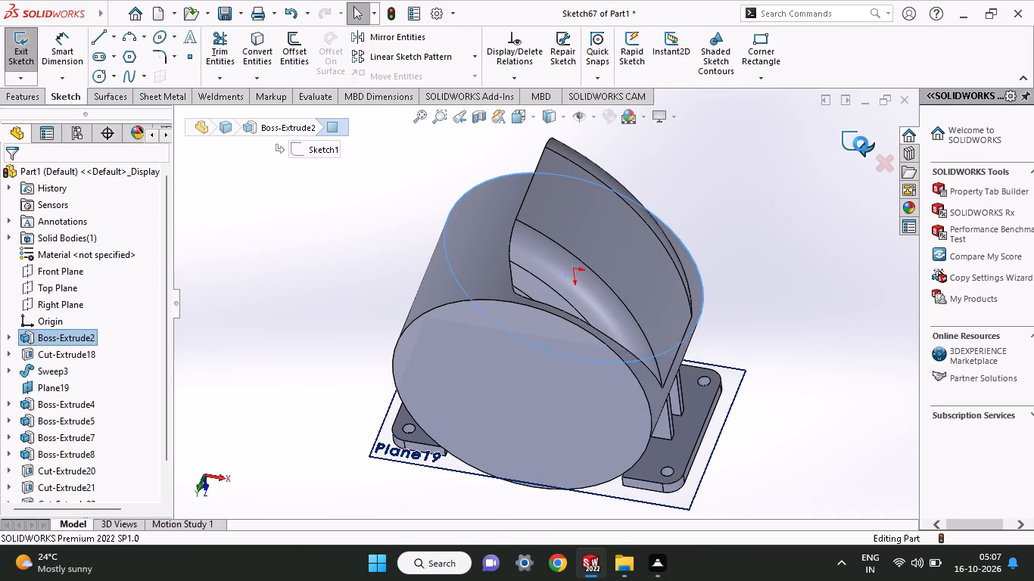
# On the cylinder's +Y end face, sketch a circle centred on the origin and dimension its diameter to 78 mm.
pyautogui.click(583, 399)
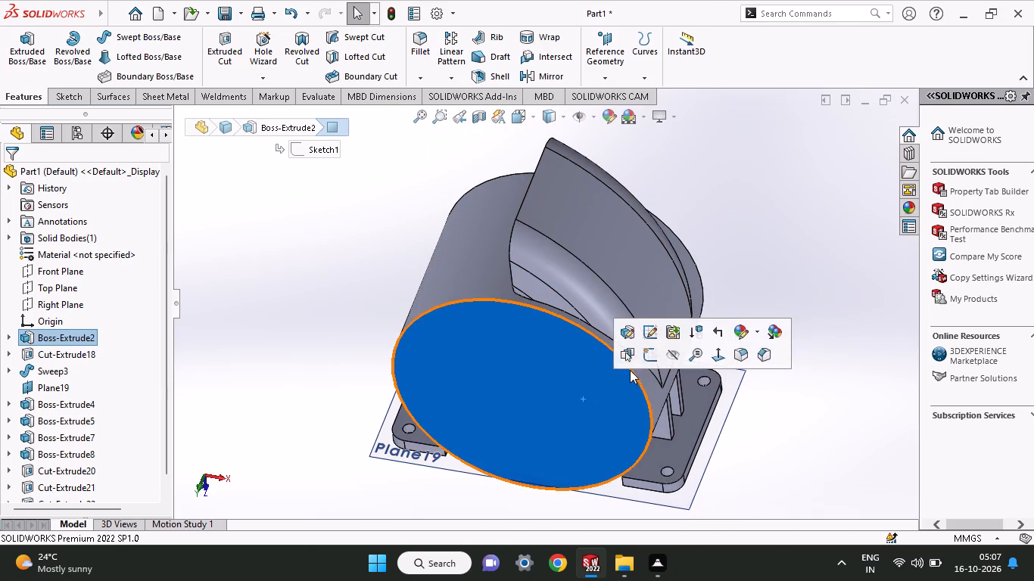
pyautogui.click(649, 354)
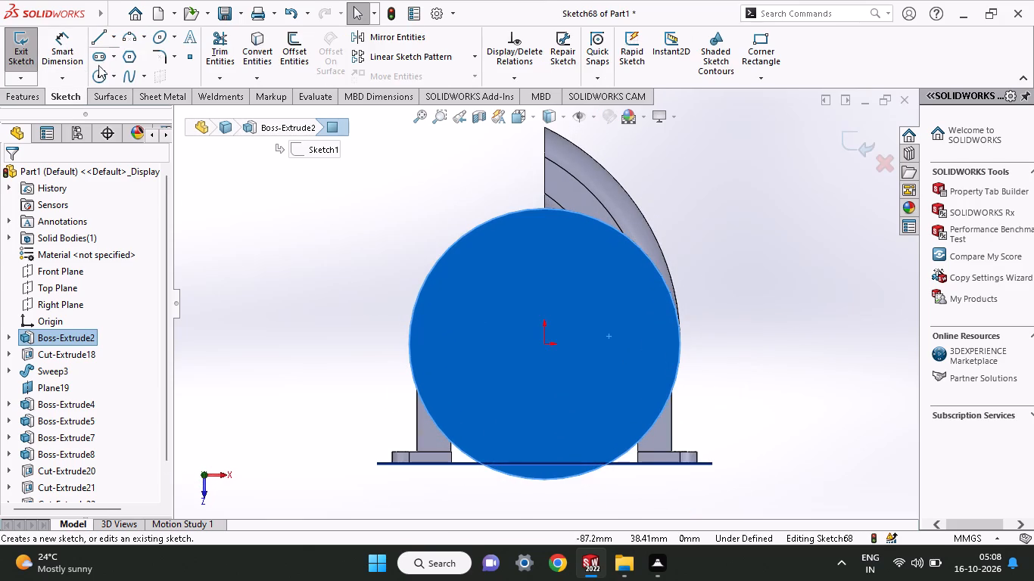
pyautogui.click(96, 77)
pyautogui.click(543, 342)
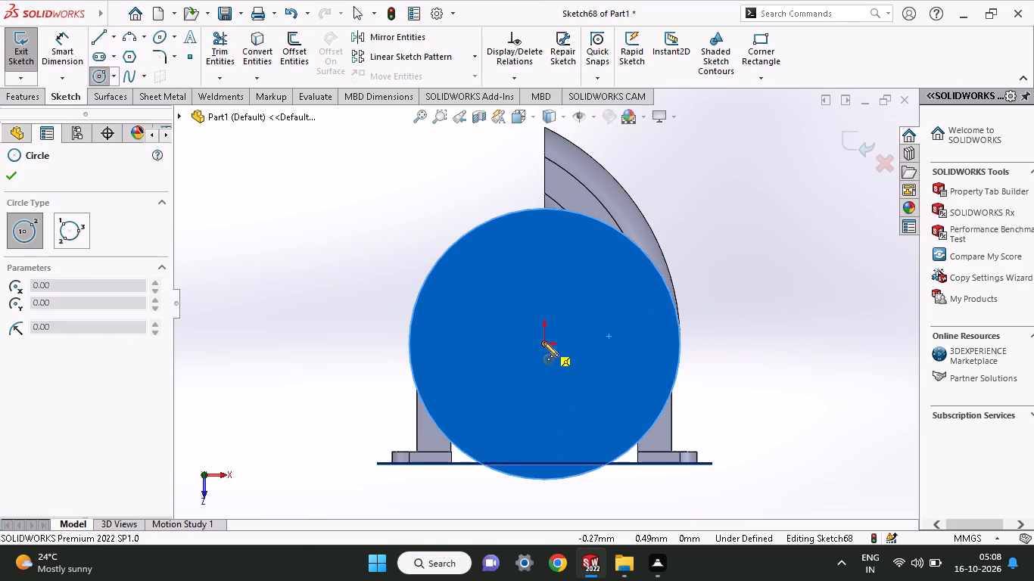
pyautogui.click(711, 321)
pyautogui.click(48, 54)
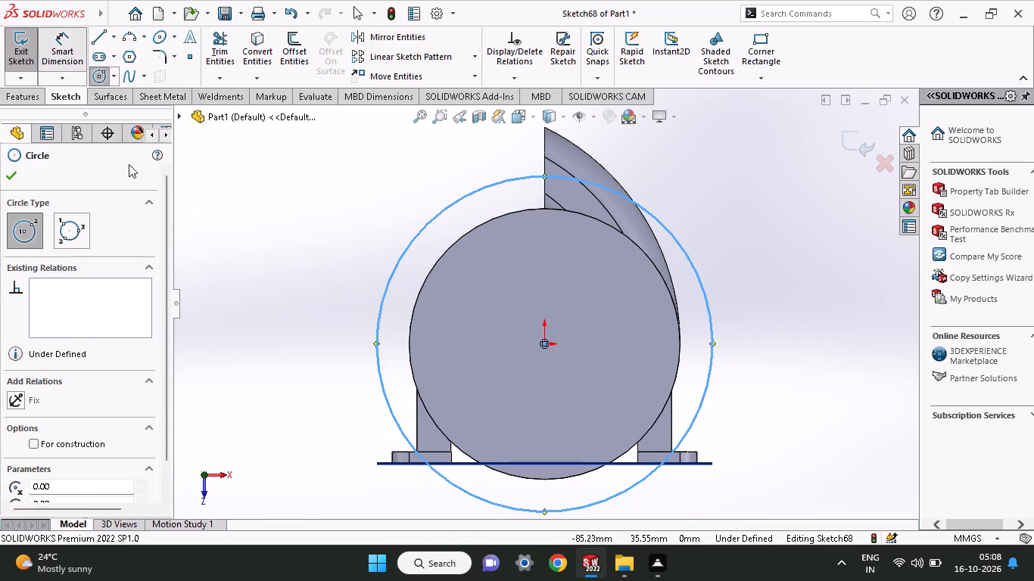
pyautogui.click(388, 290)
pyautogui.click(361, 236)
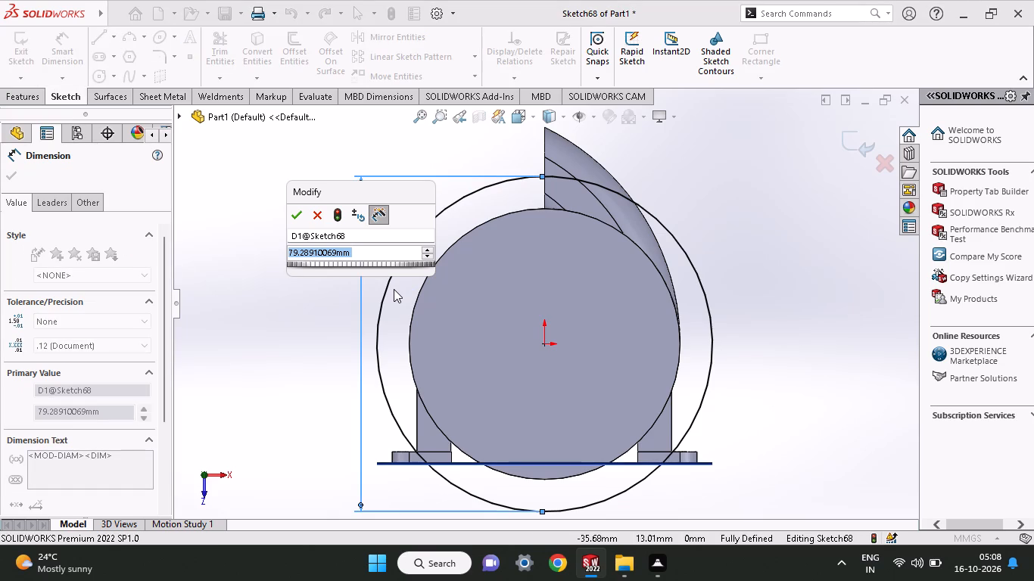
pyautogui.write('78')
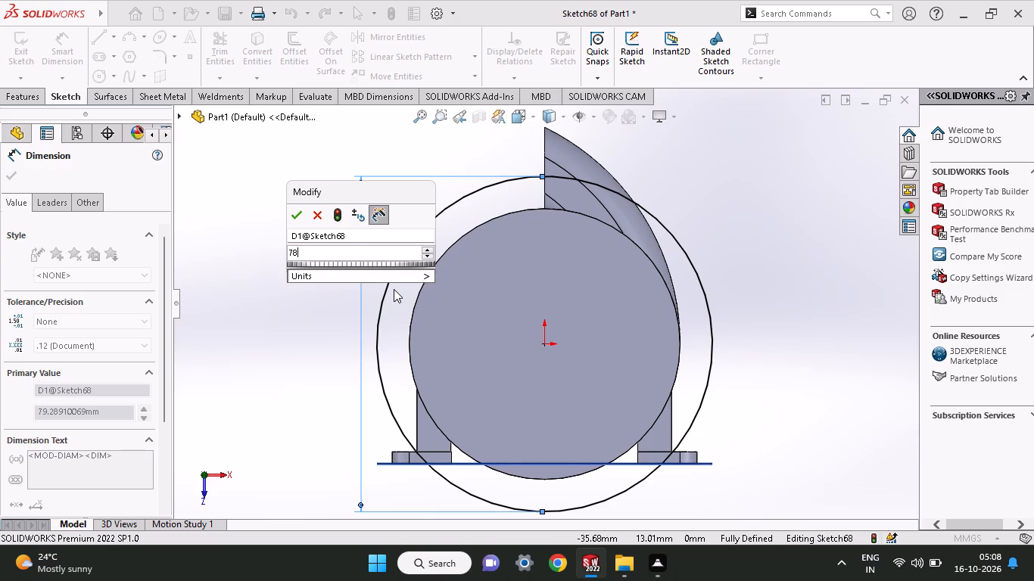
pyautogui.press('Return')
# Extrude the 78 mm circle as a boss with a Blind depth of 2 mm, merged with the cylinder.
pyautogui.click(22, 99)
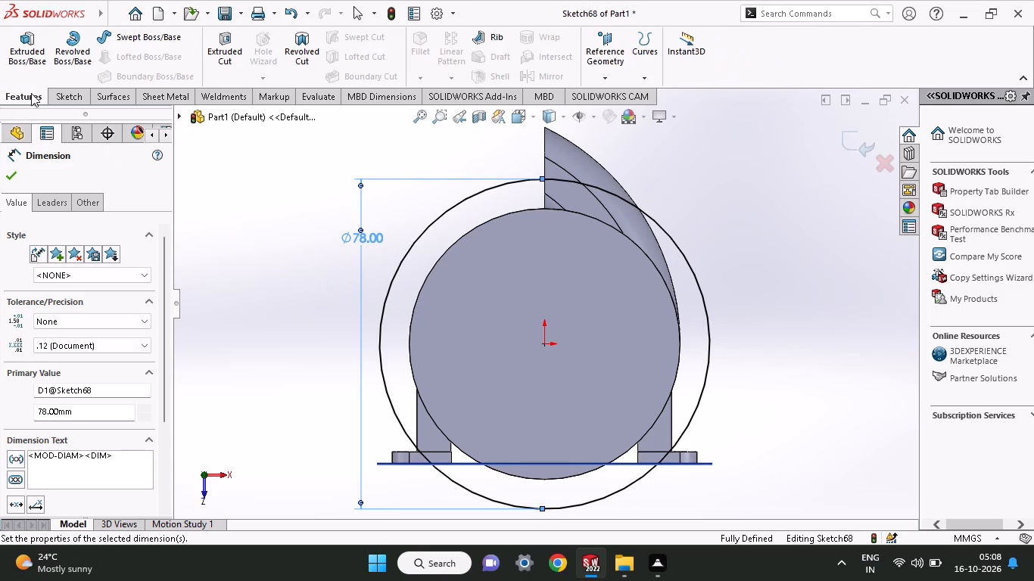
pyautogui.click(42, 72)
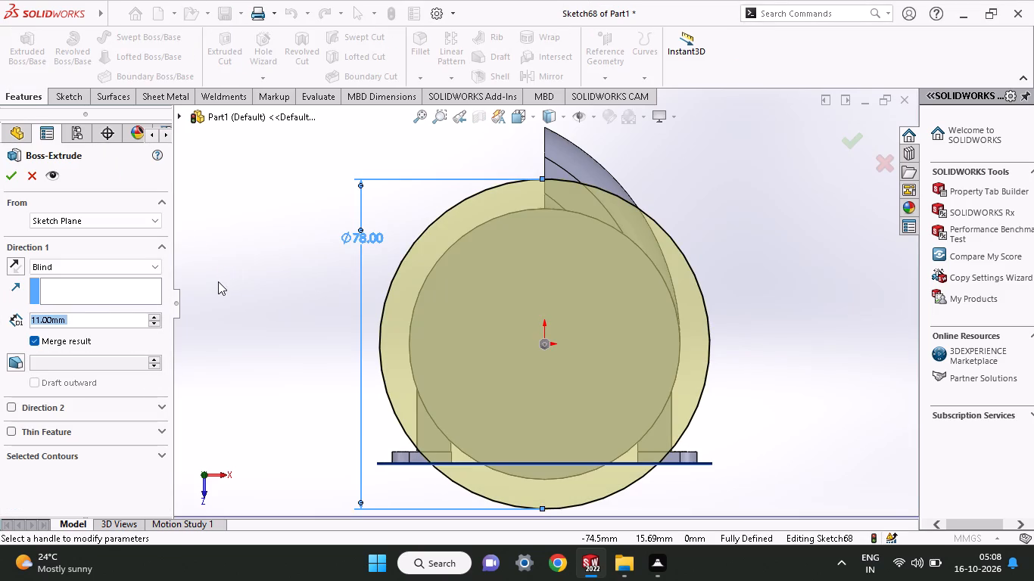
pyautogui.press('2')
pyautogui.press('Return')
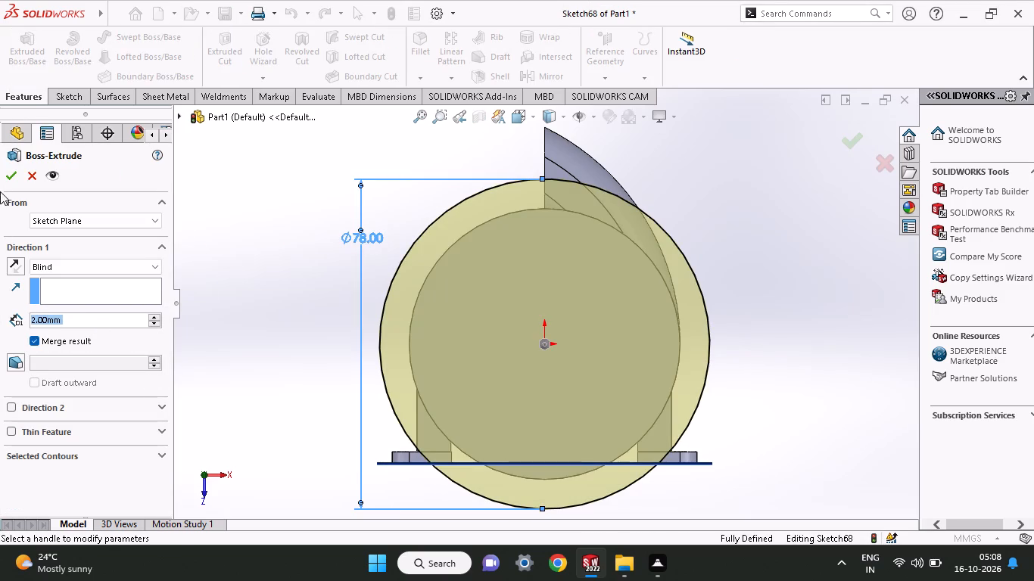
pyautogui.click(13, 174)
# On the outer face of the new end disc, sketch a circle centred on the origin and dimension its diameter to 64 mm.
pyautogui.moveTo(212, 188); pyautogui.dragTo(227, 216, button='middle')
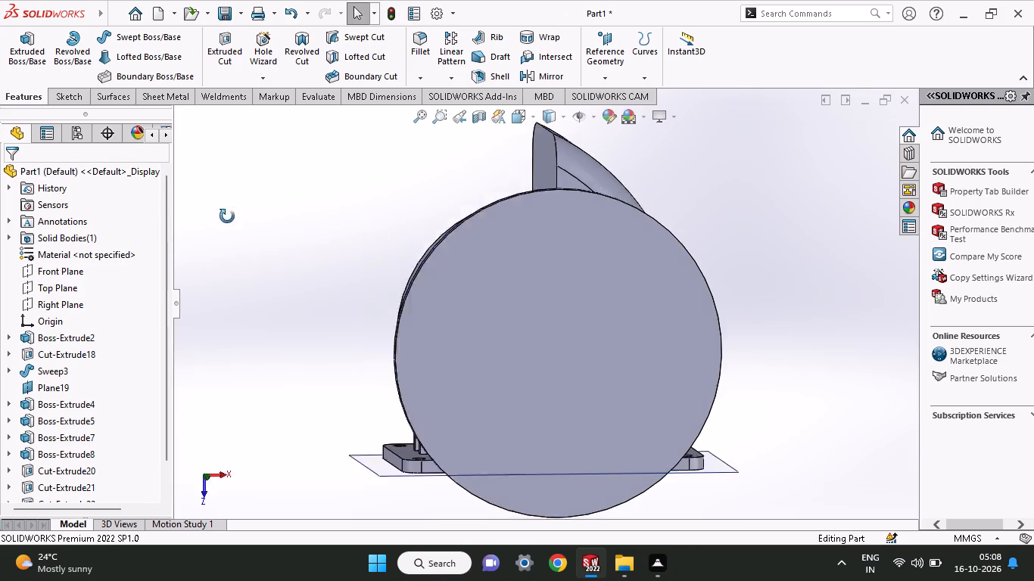
pyautogui.moveTo(227, 216); pyautogui.dragTo(214, 281, button='middle')
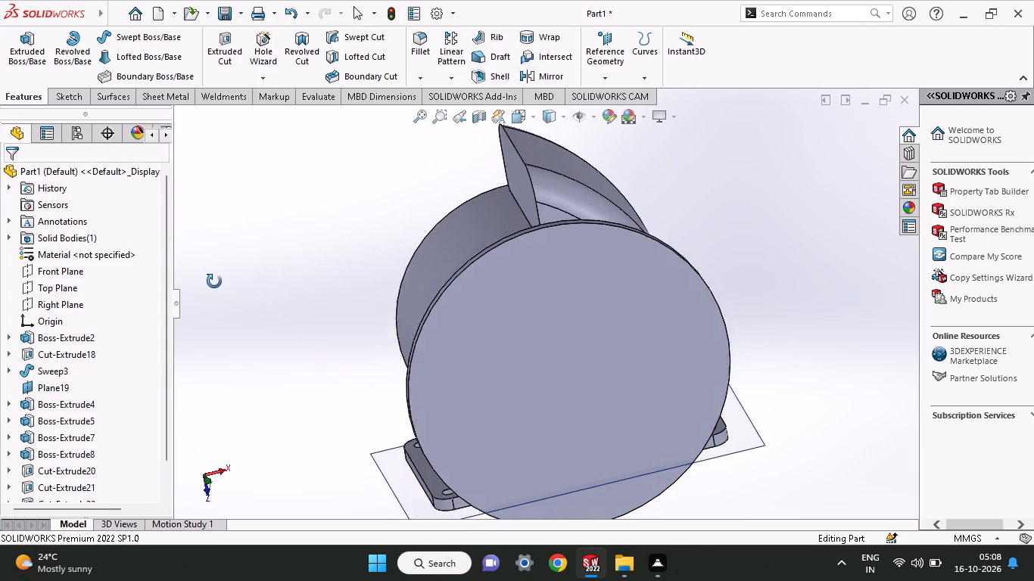
pyautogui.moveTo(214, 281); pyautogui.dragTo(243, 204, button='middle')
pyautogui.click(577, 354)
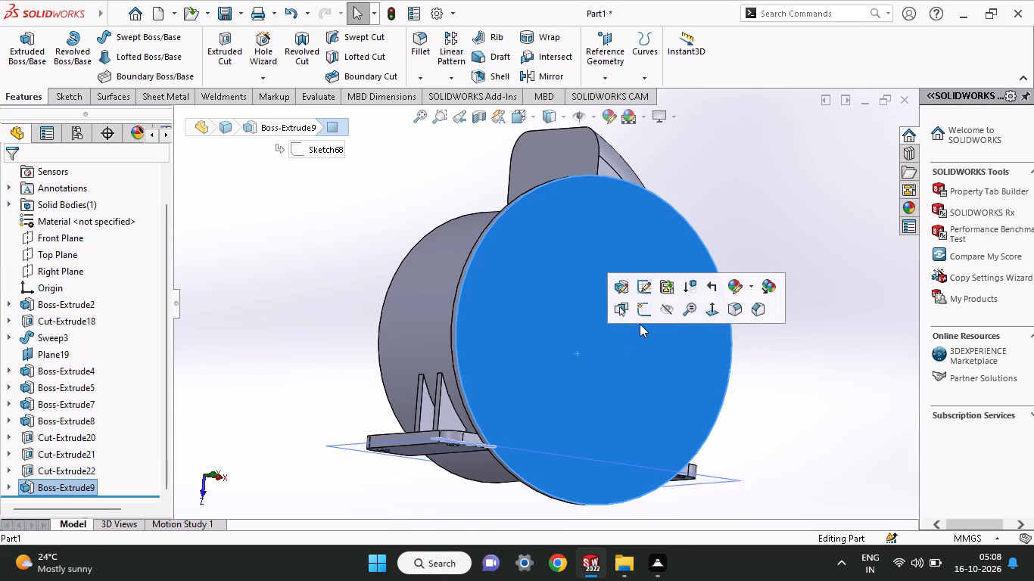
pyautogui.click(645, 309)
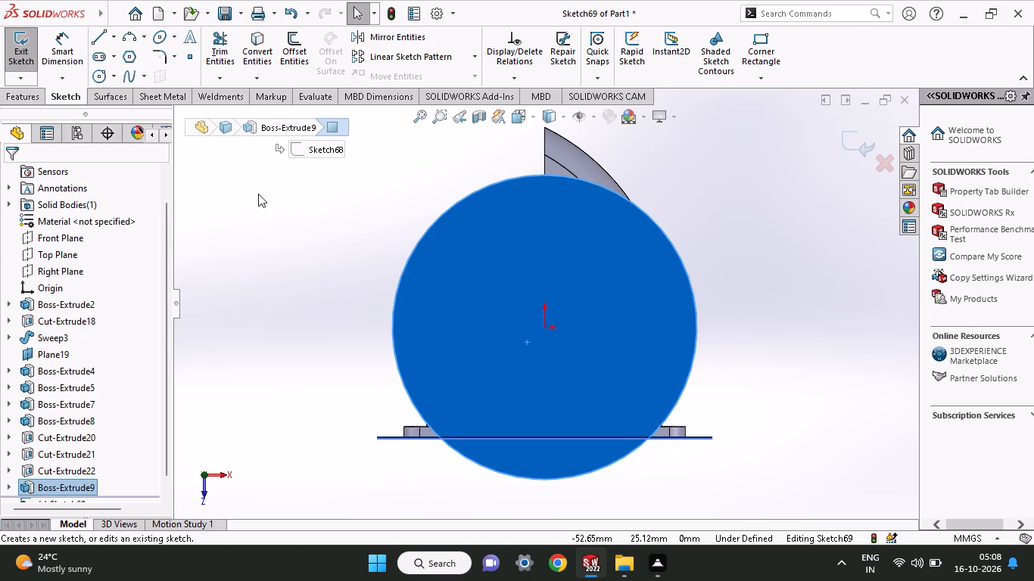
pyautogui.click(98, 79)
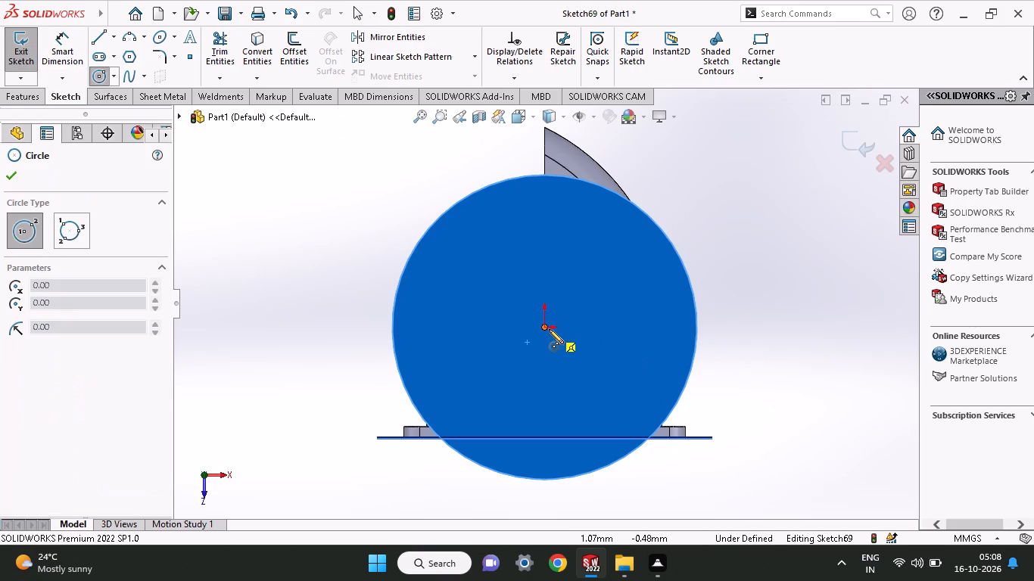
pyautogui.click(549, 329)
pyautogui.click(567, 238)
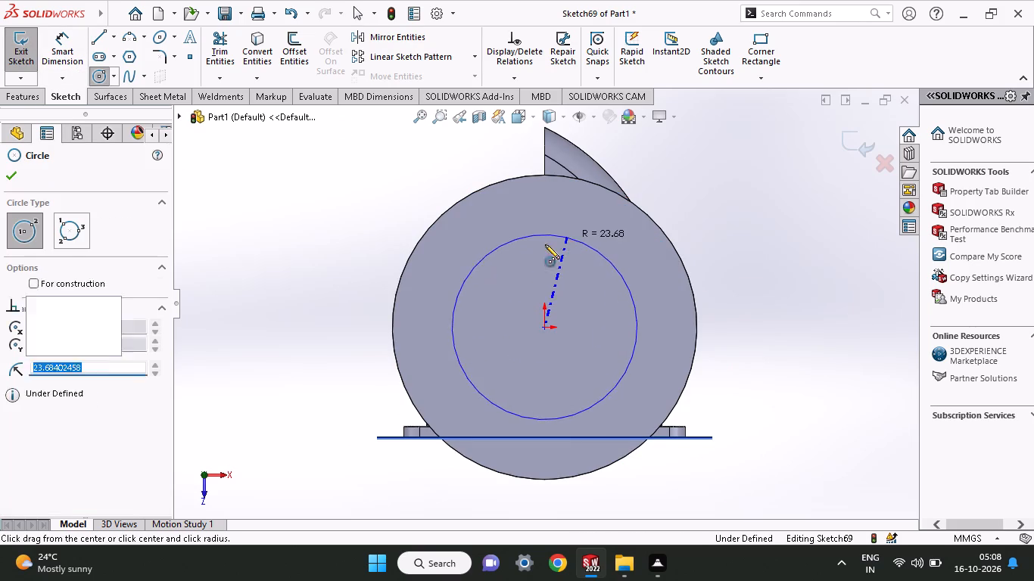
pyautogui.click(55, 53)
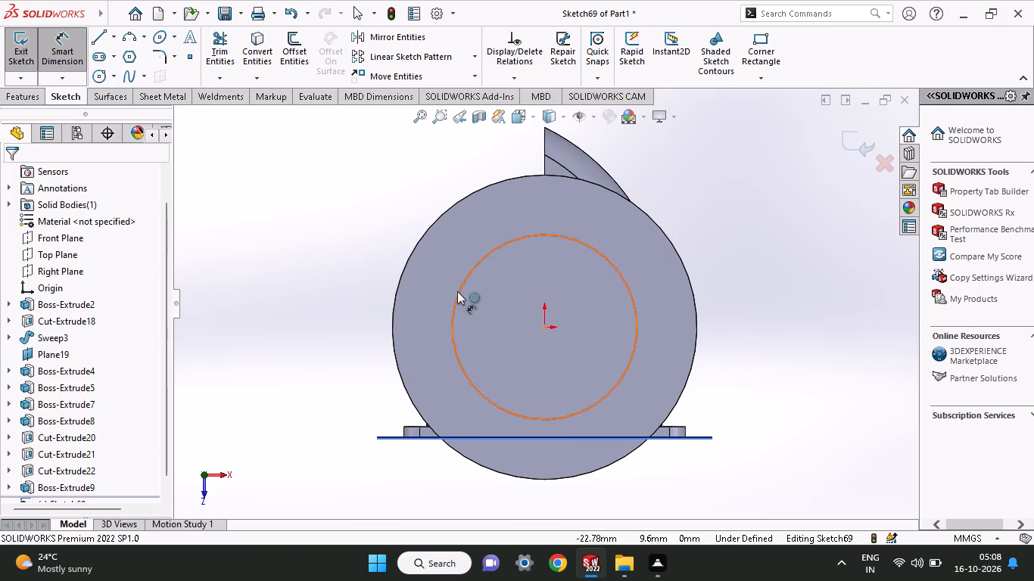
pyautogui.click(459, 293)
pyautogui.click(360, 190)
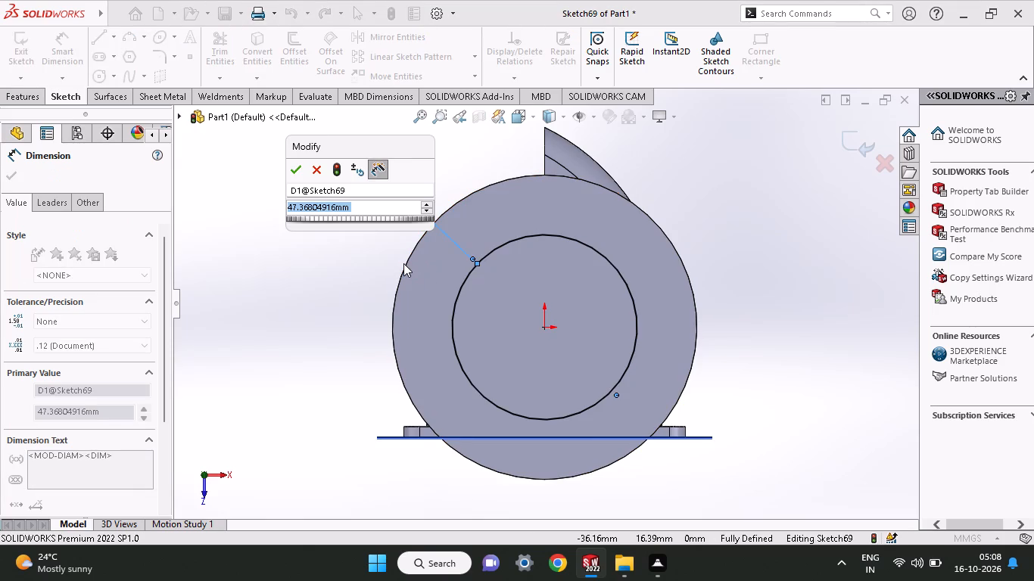
pyautogui.write('64')
pyautogui.press('Return')
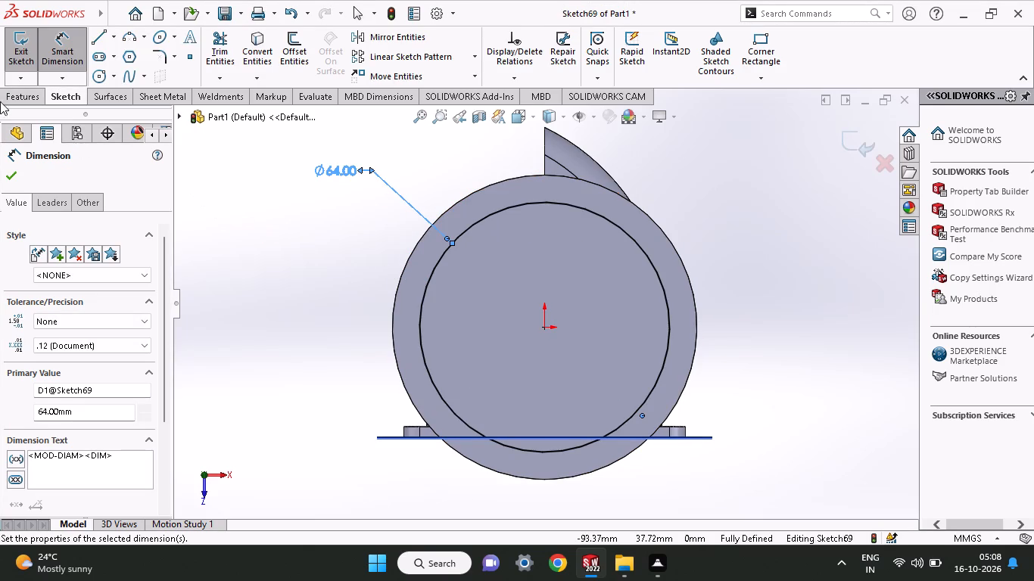
pyautogui.click(11, 89)
pyautogui.click(37, 101)
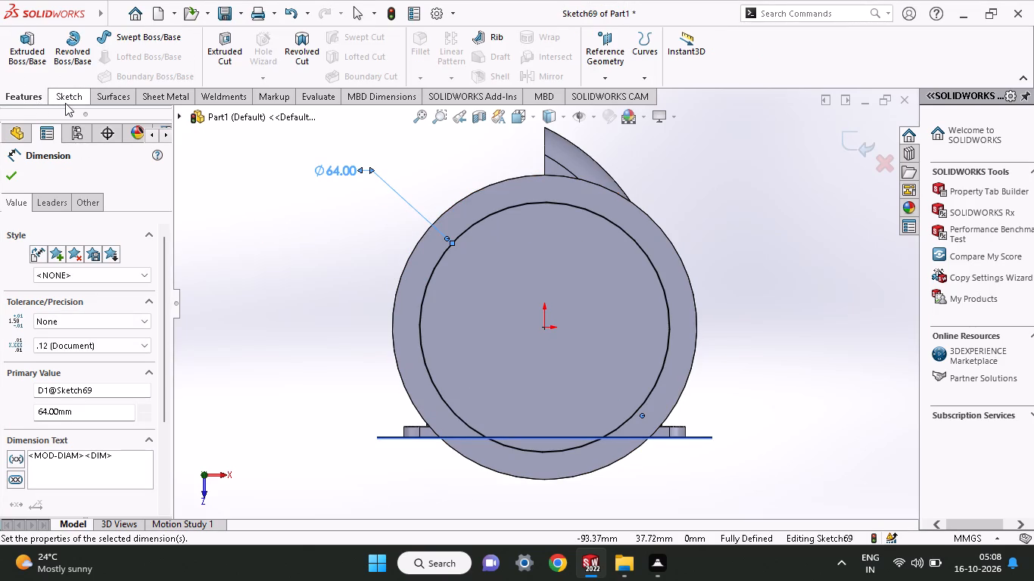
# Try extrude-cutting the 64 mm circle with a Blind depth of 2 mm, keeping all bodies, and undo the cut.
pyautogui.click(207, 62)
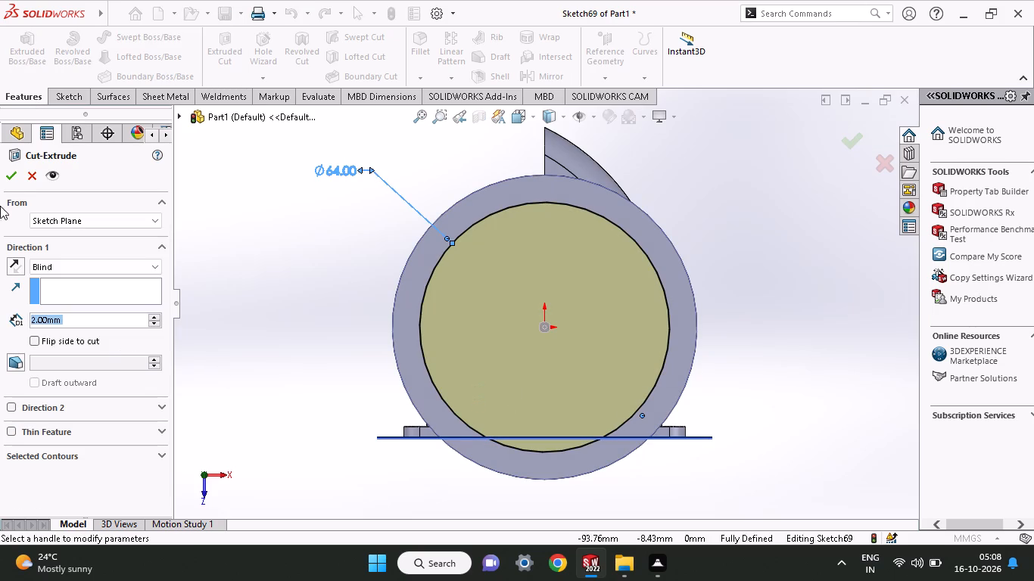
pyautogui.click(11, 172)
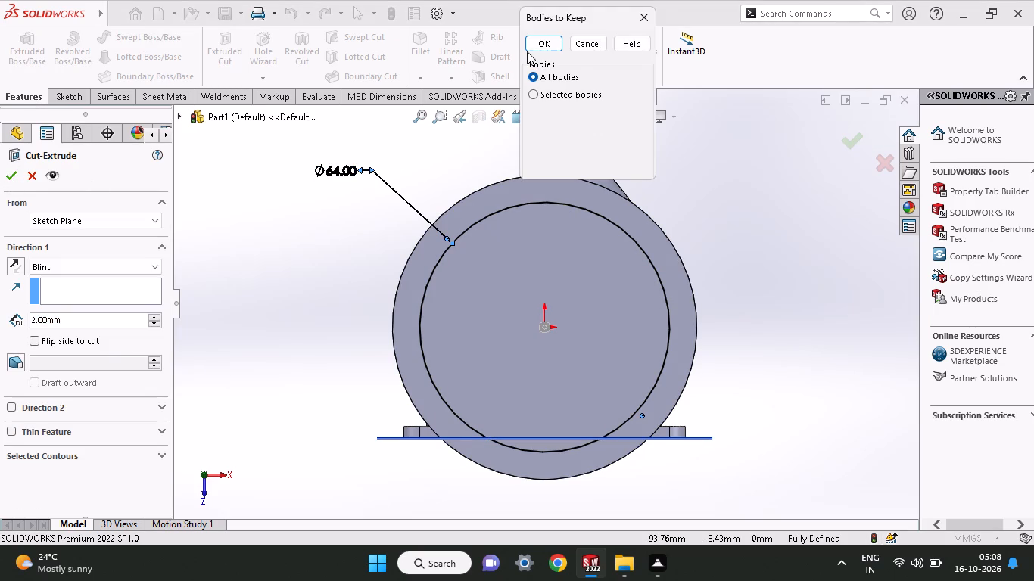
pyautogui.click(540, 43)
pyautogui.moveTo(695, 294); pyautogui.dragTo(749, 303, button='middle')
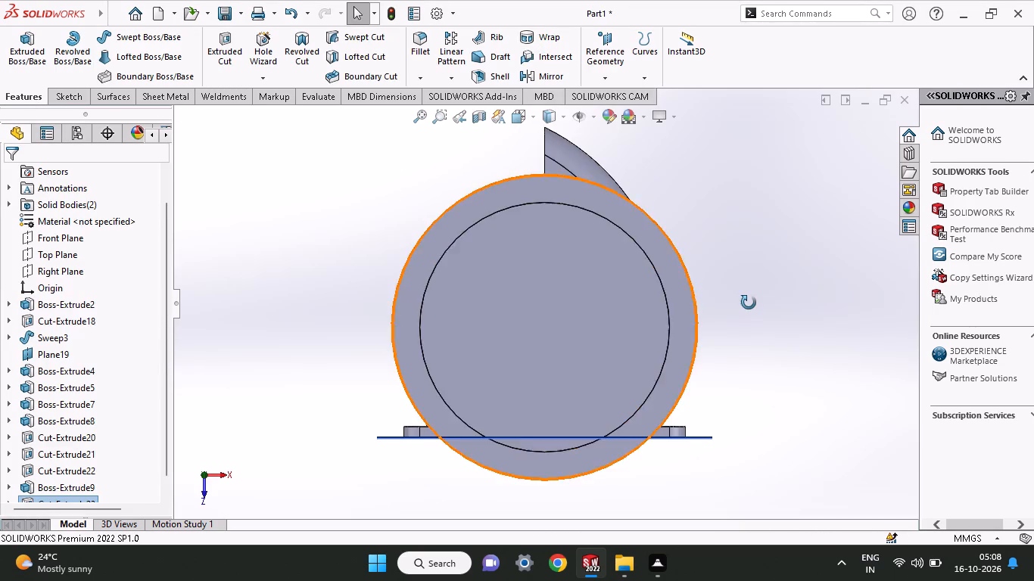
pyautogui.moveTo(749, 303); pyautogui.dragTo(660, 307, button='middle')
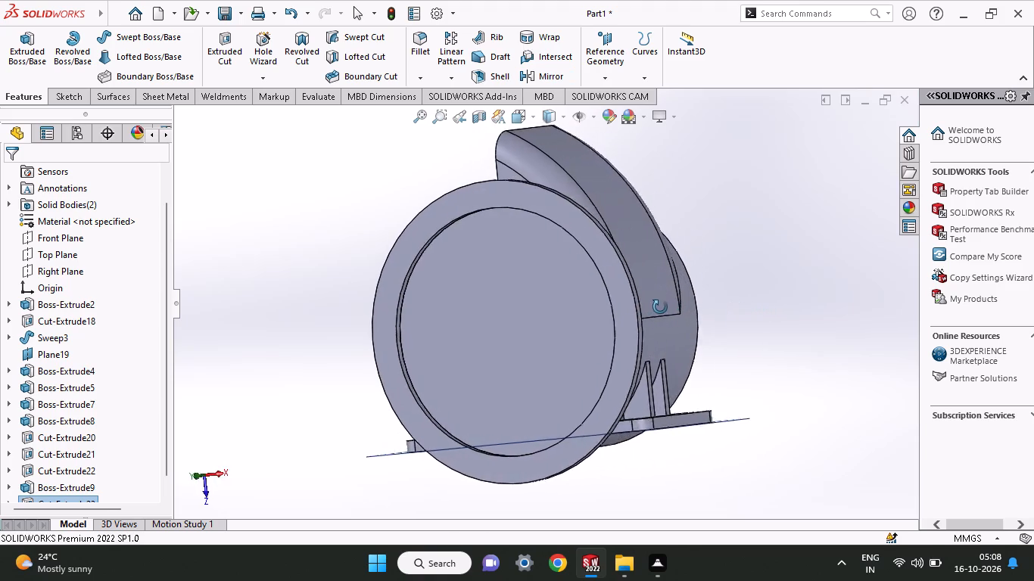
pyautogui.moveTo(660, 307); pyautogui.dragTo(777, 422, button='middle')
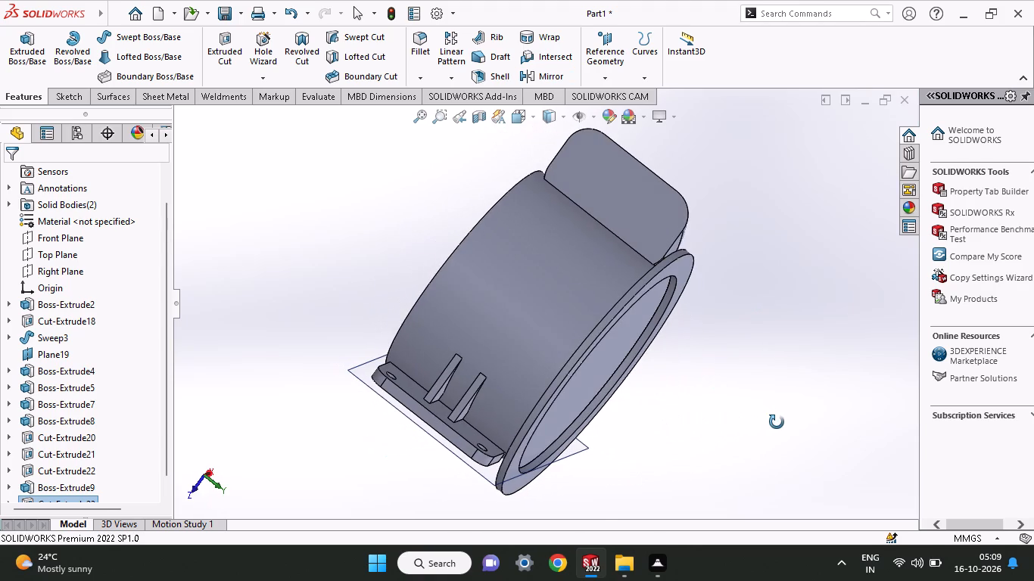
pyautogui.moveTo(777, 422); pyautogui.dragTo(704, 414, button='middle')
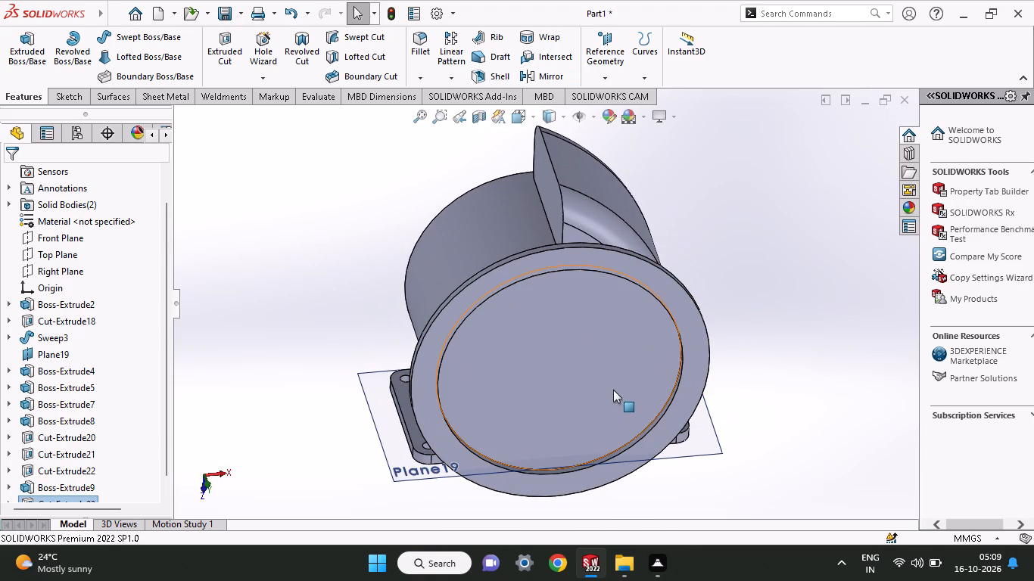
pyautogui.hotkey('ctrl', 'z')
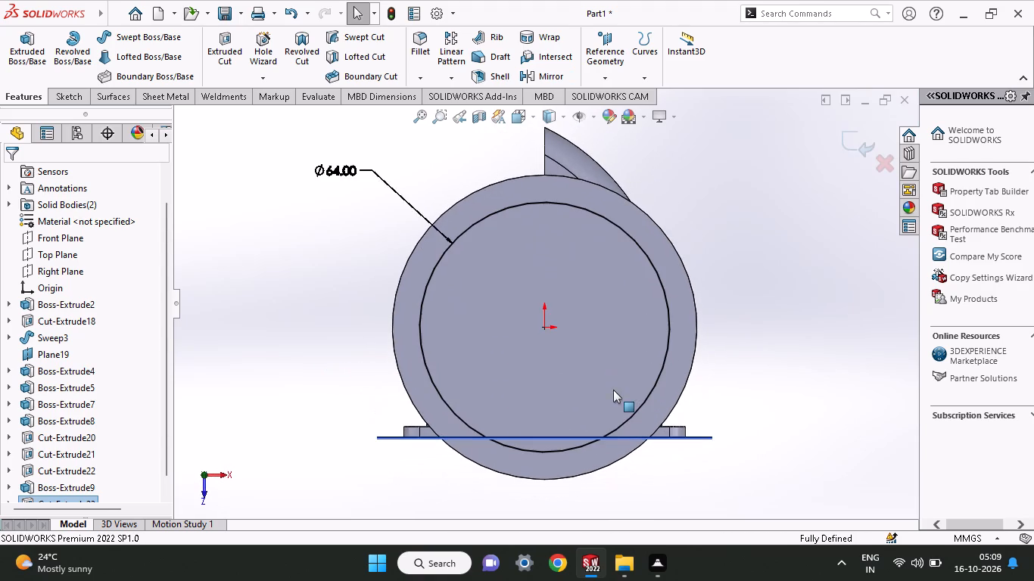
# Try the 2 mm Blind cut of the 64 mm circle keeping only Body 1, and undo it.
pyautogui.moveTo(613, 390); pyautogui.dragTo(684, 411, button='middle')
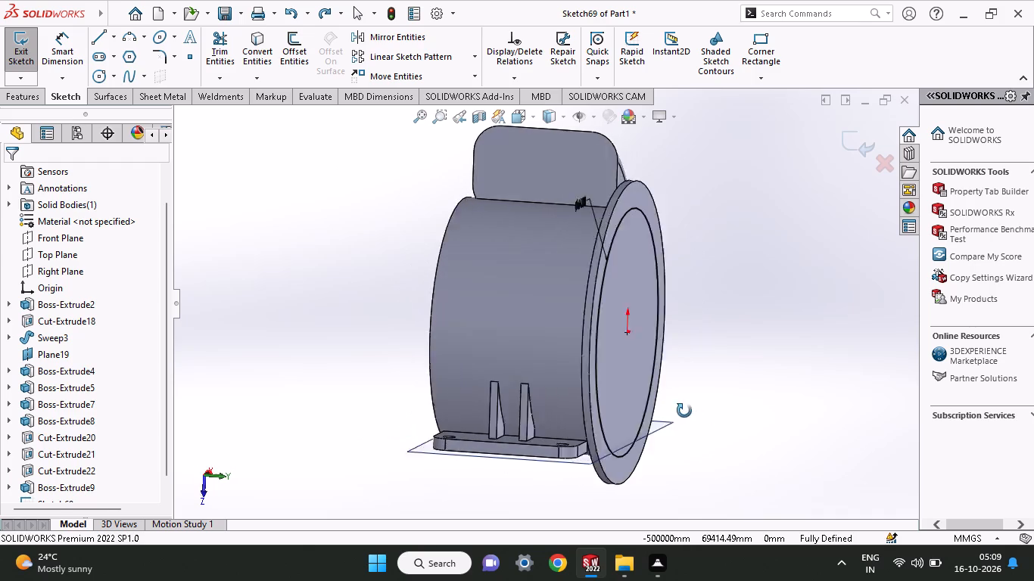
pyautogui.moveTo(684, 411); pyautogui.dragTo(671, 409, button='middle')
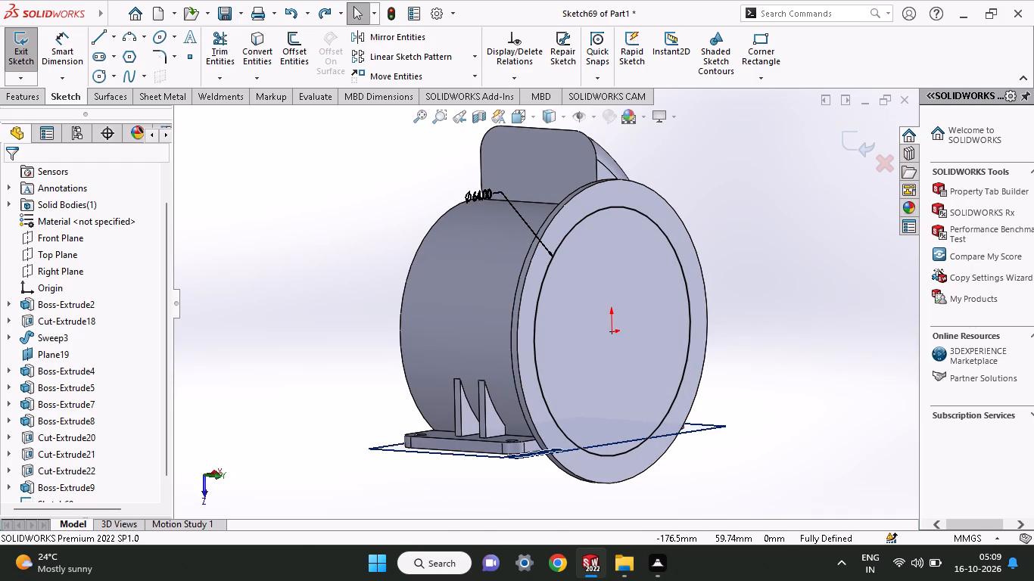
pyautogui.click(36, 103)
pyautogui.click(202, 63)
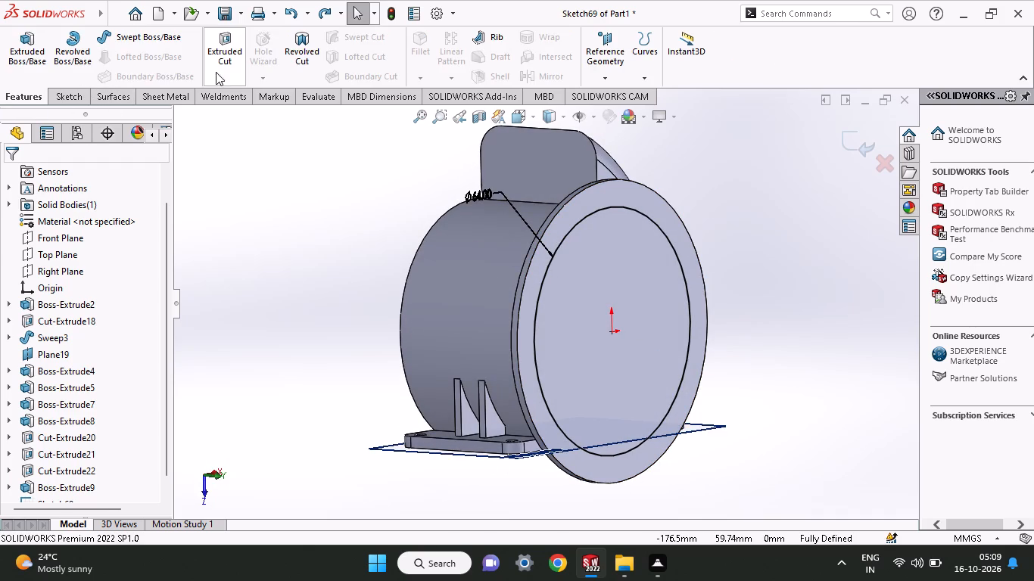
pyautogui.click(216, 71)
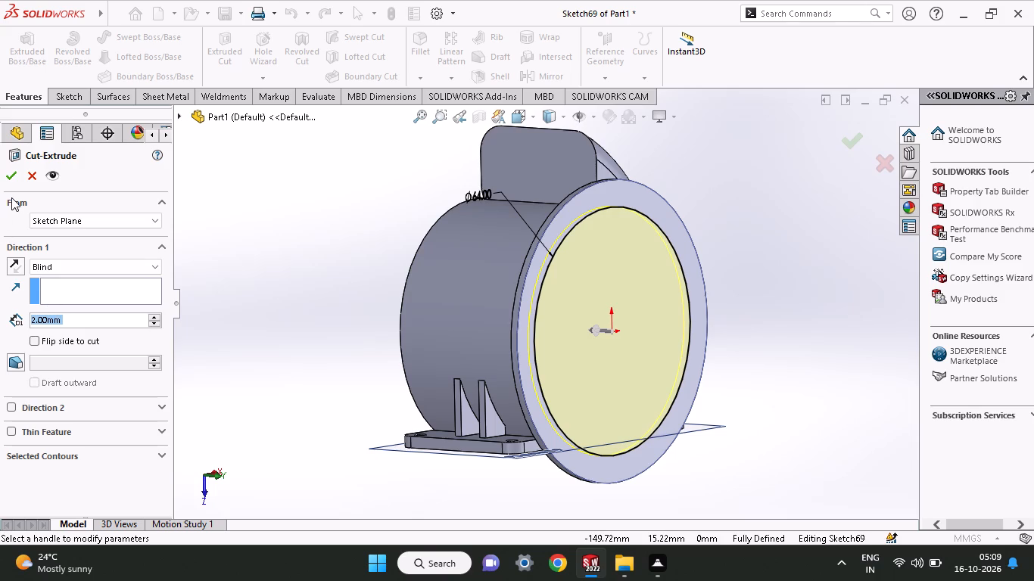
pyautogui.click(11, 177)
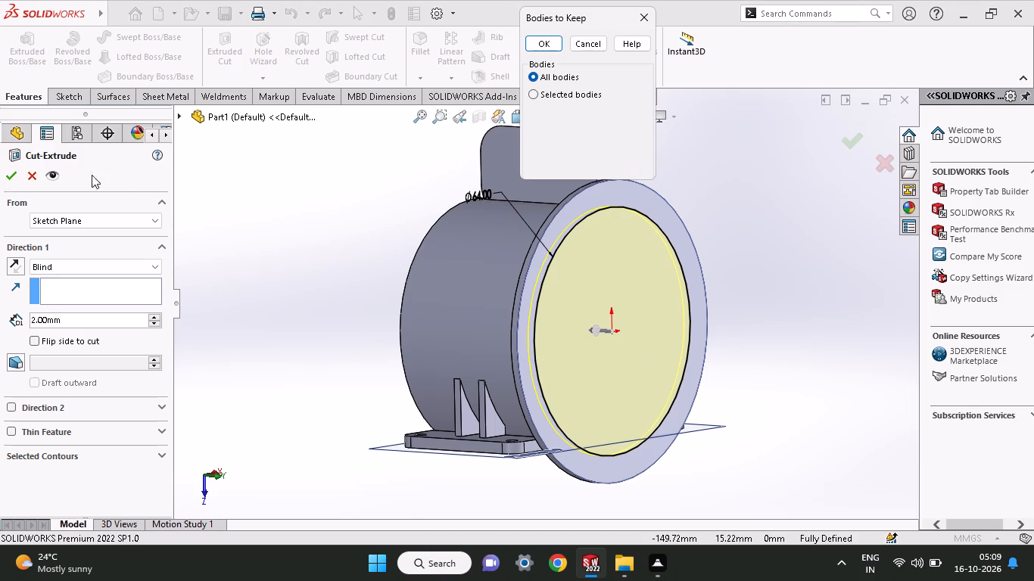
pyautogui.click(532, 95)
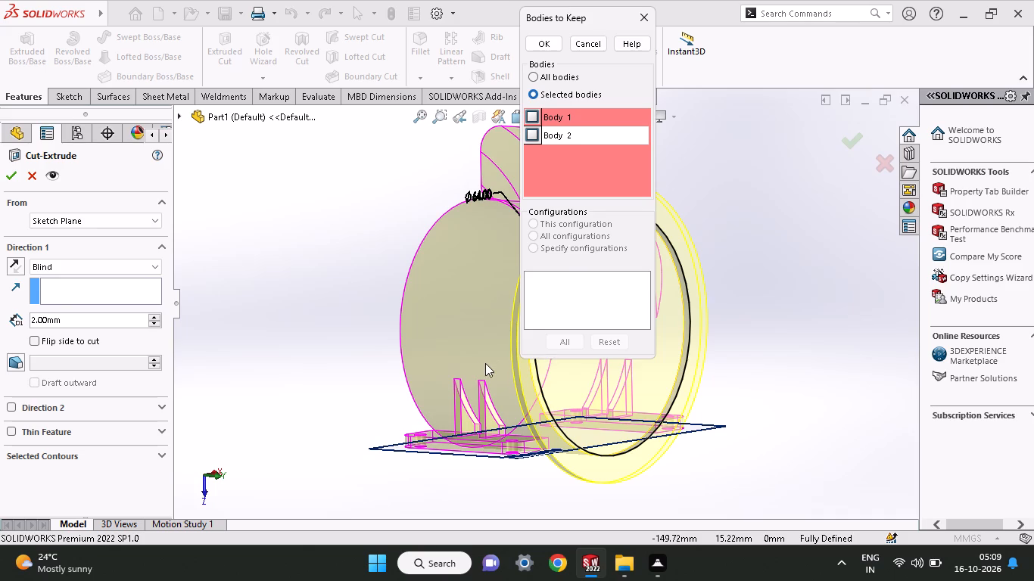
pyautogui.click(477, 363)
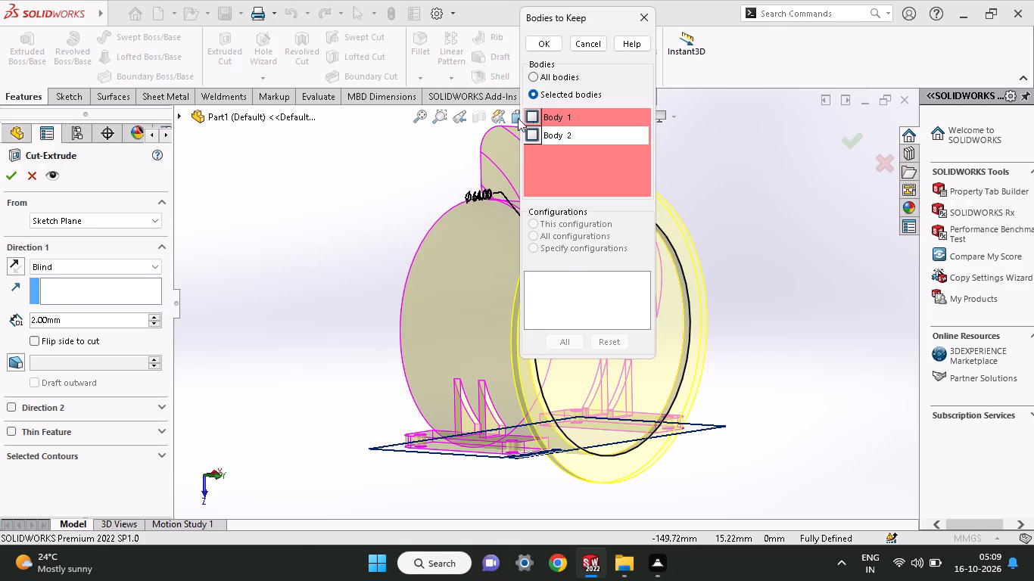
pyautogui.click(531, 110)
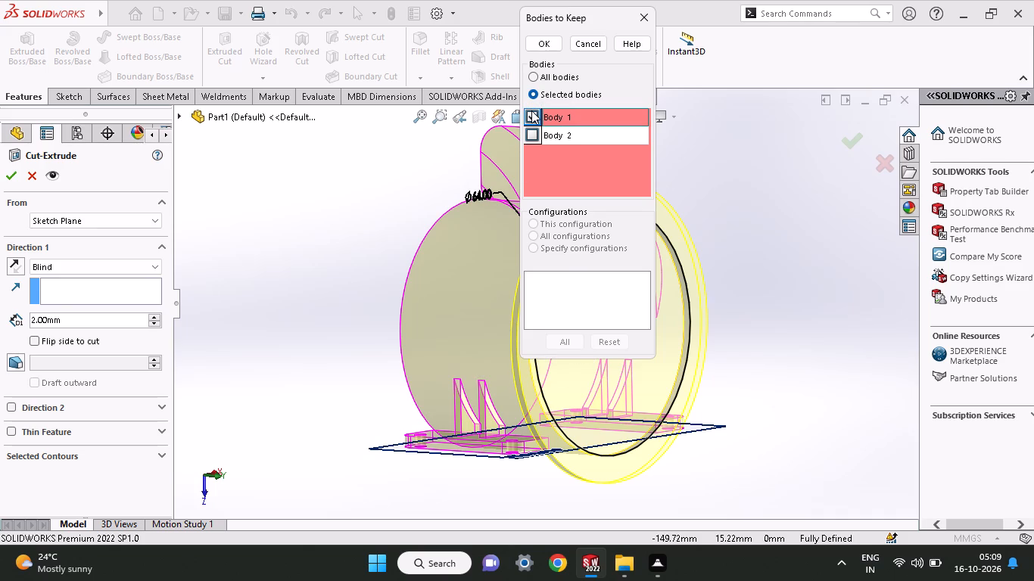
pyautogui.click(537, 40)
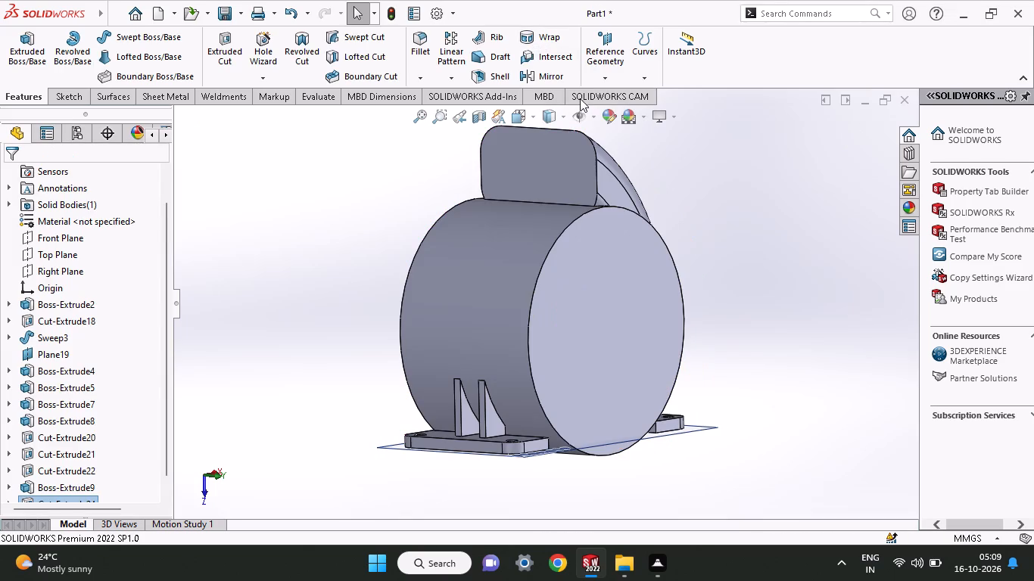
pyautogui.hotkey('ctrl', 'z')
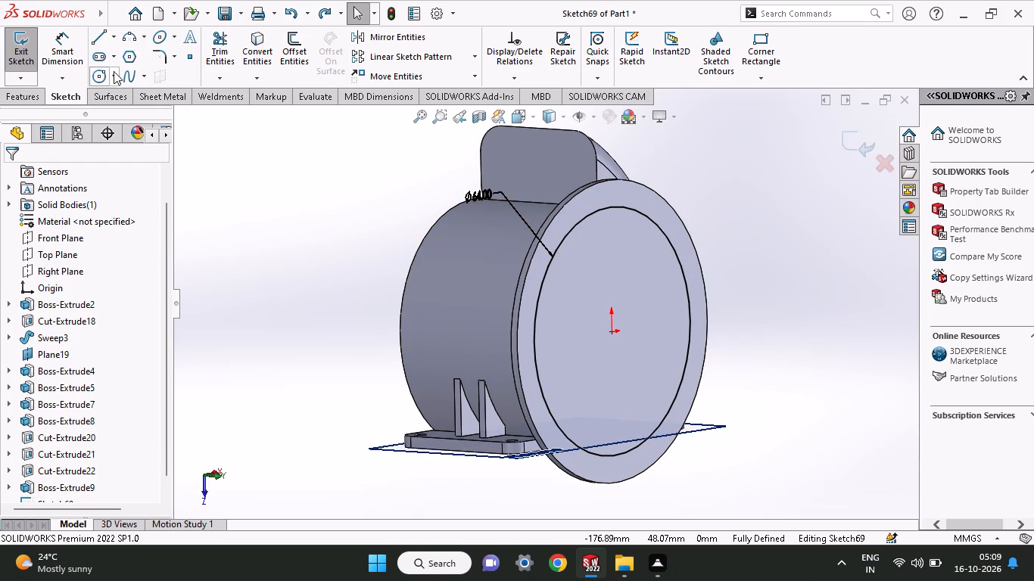
# Extrude-cut the 64 mm circle through the end disc with a Blind depth of 2 mm, keeping all bodies.
pyautogui.click(26, 95)
pyautogui.click(230, 61)
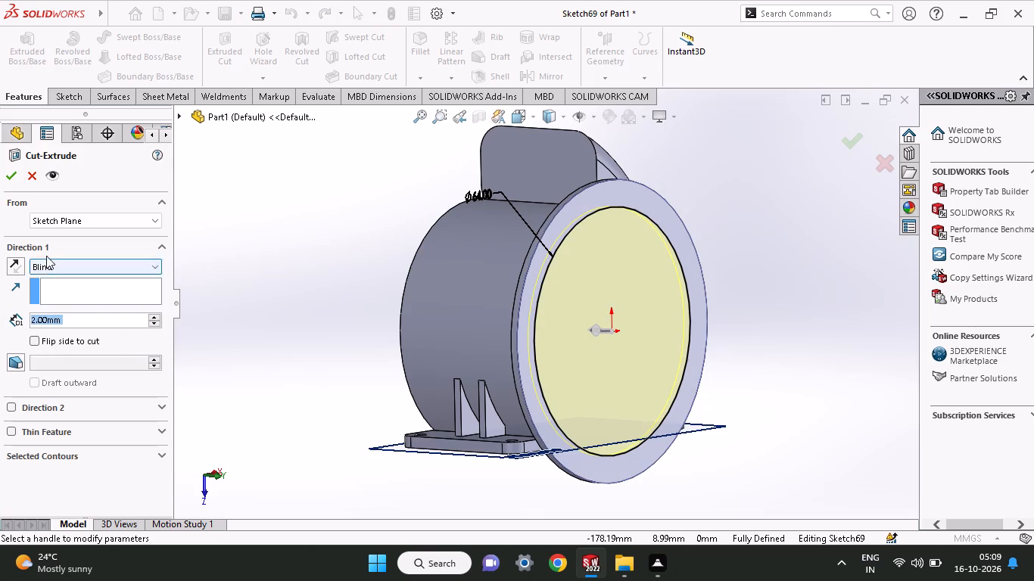
pyautogui.click(9, 173)
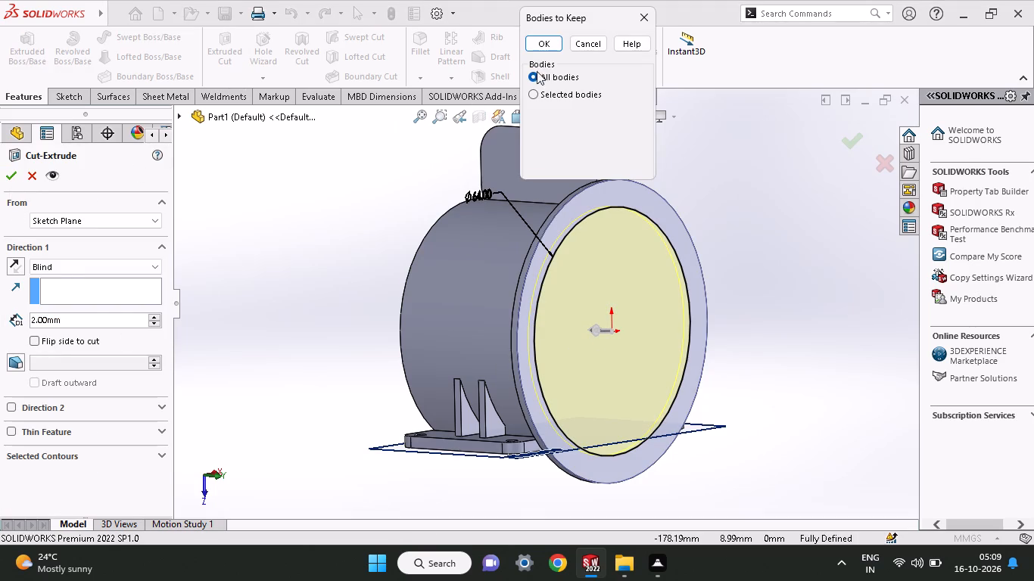
pyautogui.click(547, 48)
pyautogui.moveTo(766, 380); pyautogui.dragTo(686, 406, button='middle')
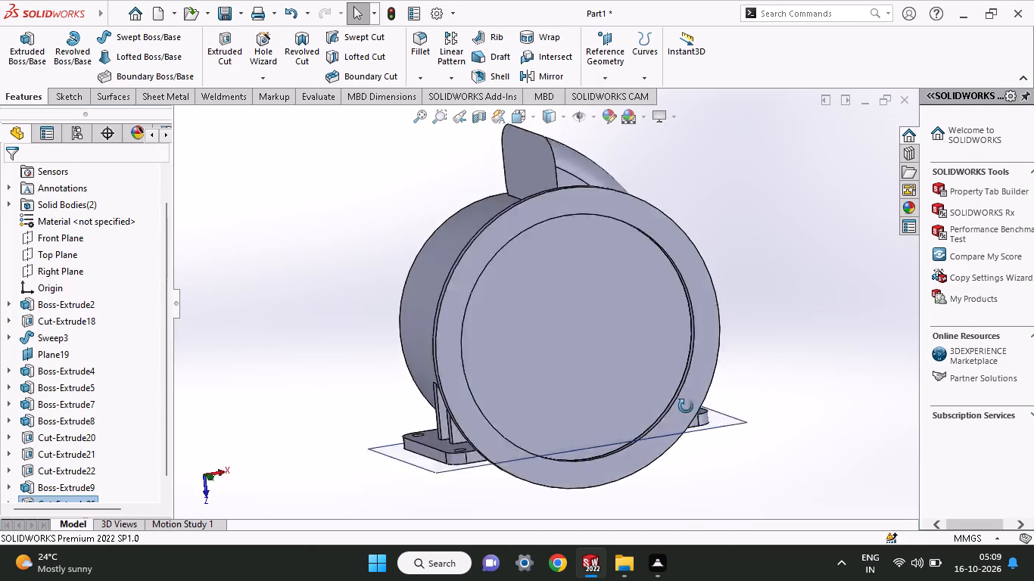
pyautogui.moveTo(686, 406); pyautogui.dragTo(650, 442, button='middle')
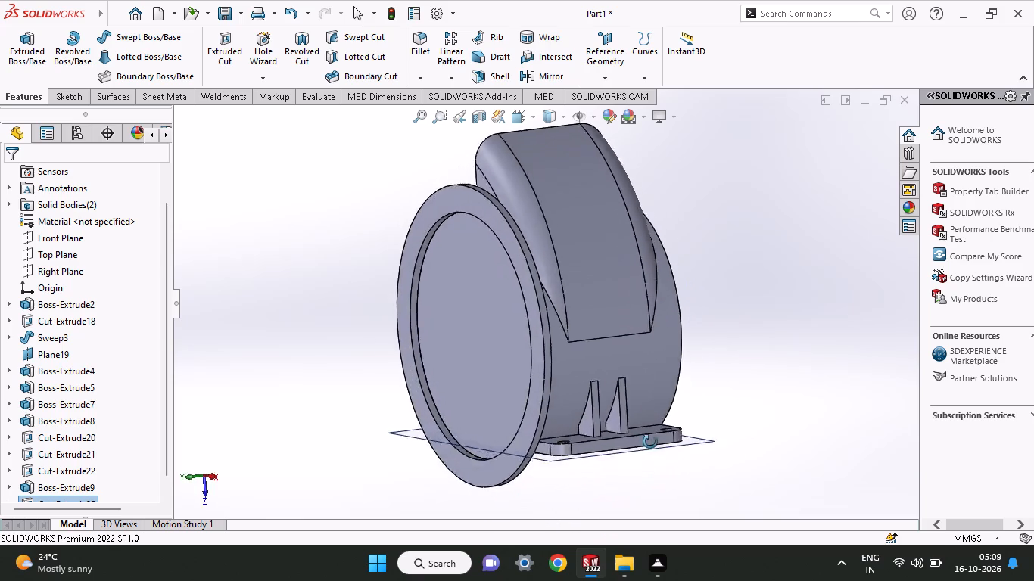
pyautogui.moveTo(650, 442); pyautogui.dragTo(791, 421, button='middle')
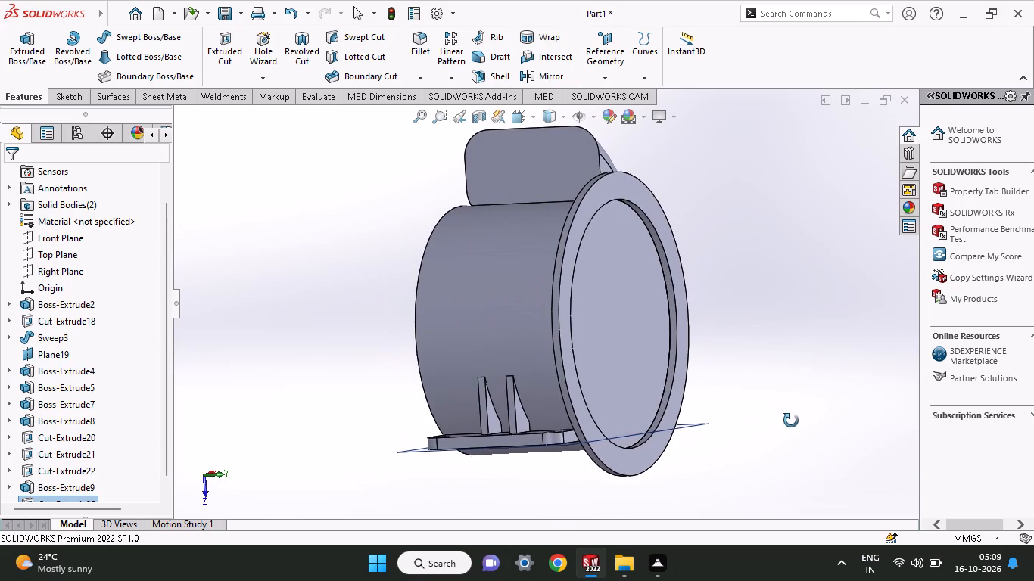
pyautogui.moveTo(791, 421); pyautogui.dragTo(771, 440, button='middle')
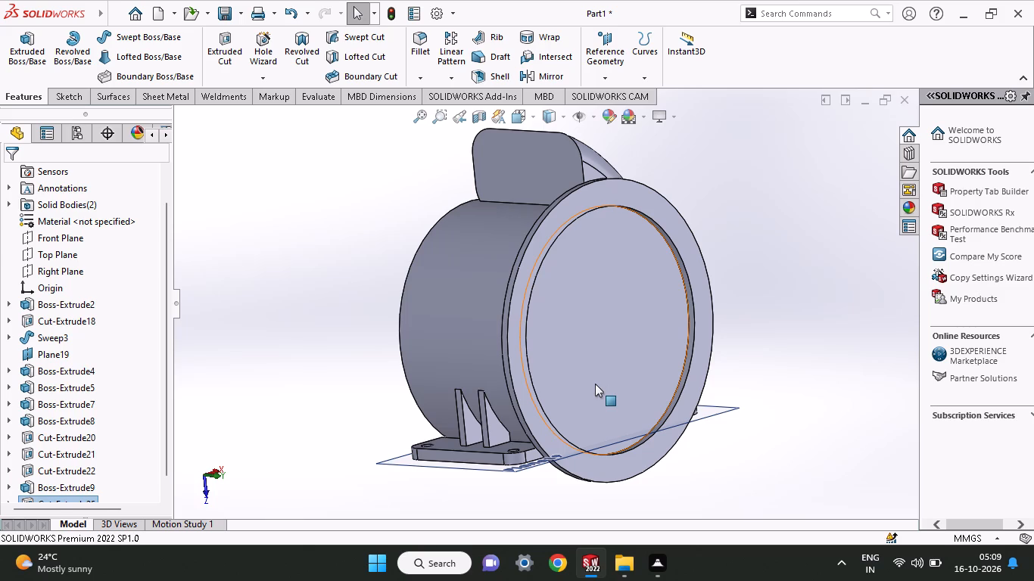
# On the circular face inside the end ring, sketch a circle centred on the origin with a 32 mm radius, matching the ring's inner edge.
pyautogui.click(595, 384)
pyautogui.click(661, 346)
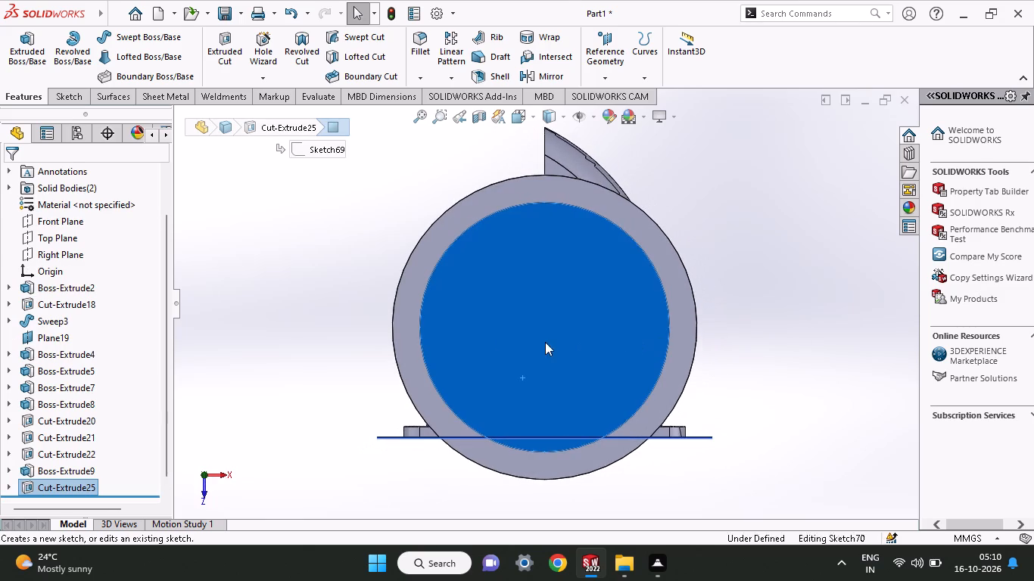
pyautogui.click(101, 73)
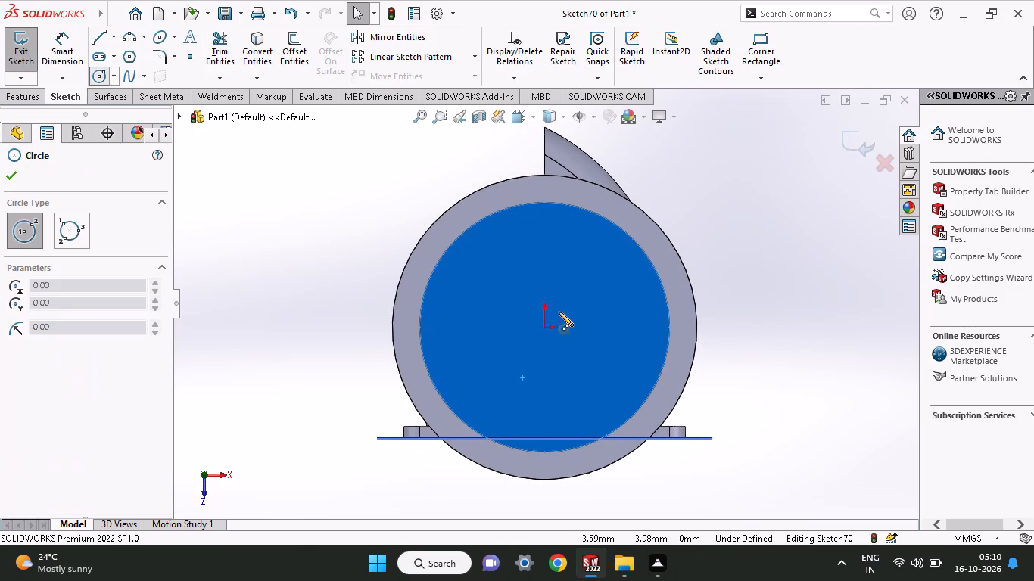
pyautogui.click(544, 328)
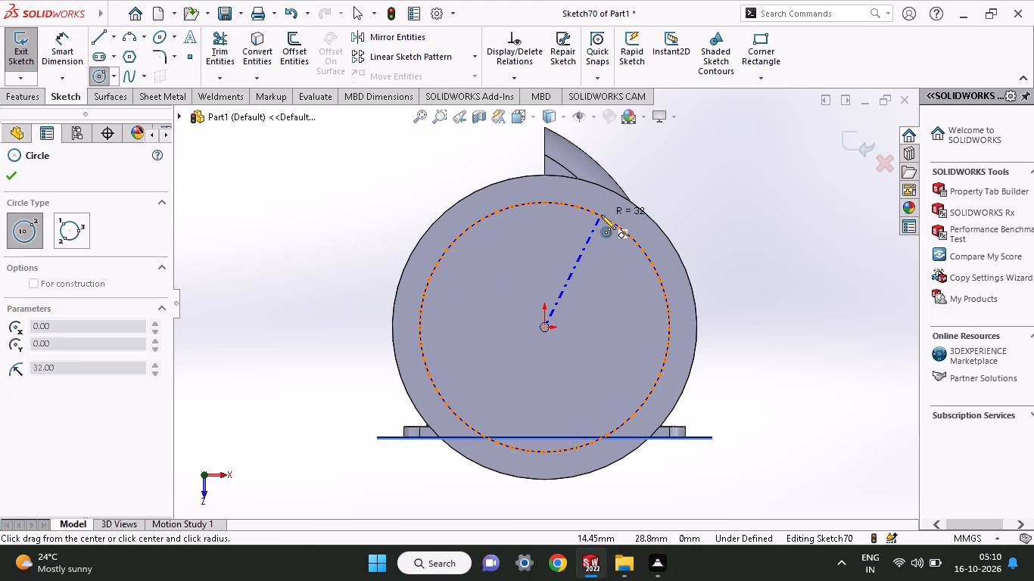
pyautogui.click(601, 215)
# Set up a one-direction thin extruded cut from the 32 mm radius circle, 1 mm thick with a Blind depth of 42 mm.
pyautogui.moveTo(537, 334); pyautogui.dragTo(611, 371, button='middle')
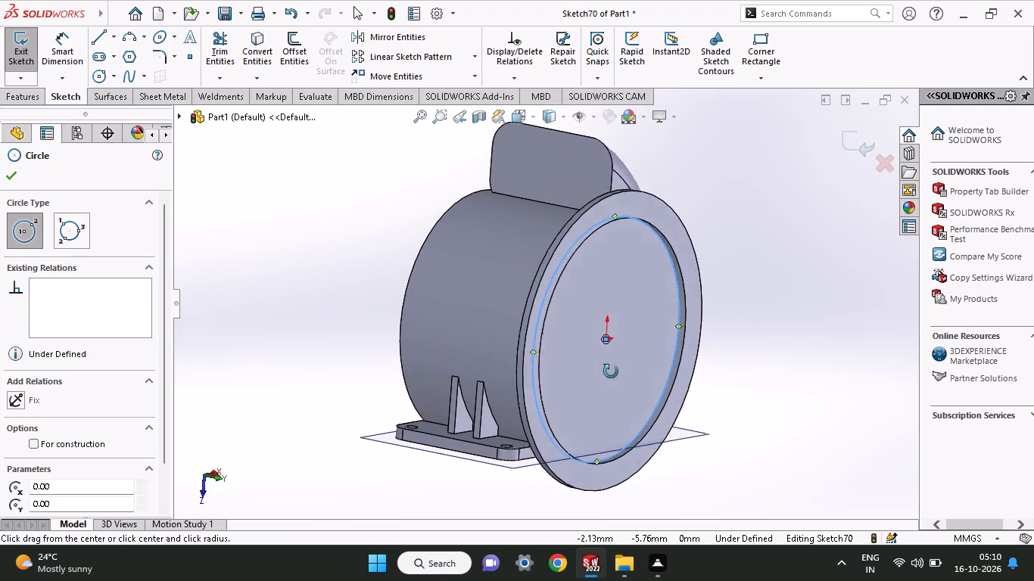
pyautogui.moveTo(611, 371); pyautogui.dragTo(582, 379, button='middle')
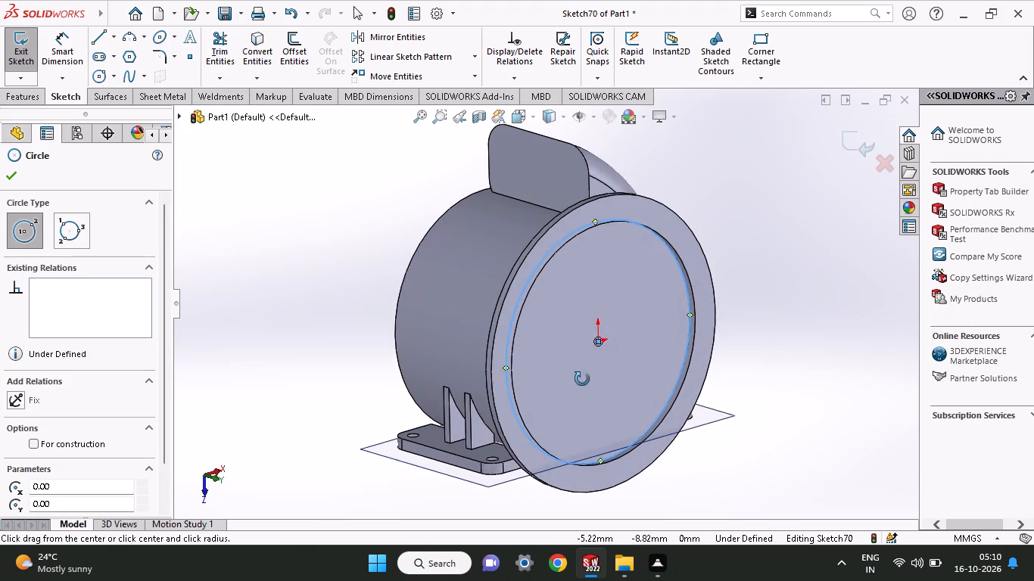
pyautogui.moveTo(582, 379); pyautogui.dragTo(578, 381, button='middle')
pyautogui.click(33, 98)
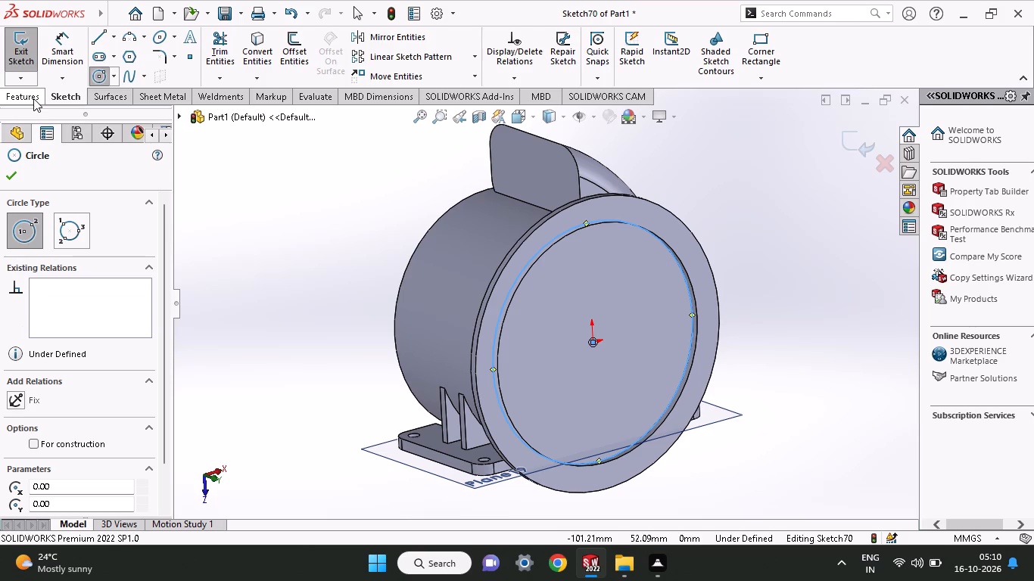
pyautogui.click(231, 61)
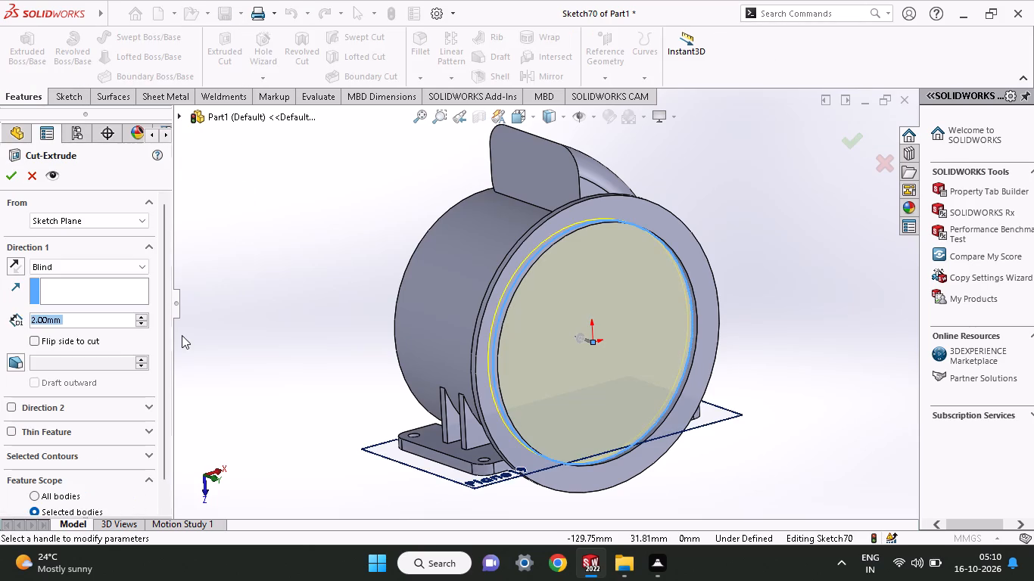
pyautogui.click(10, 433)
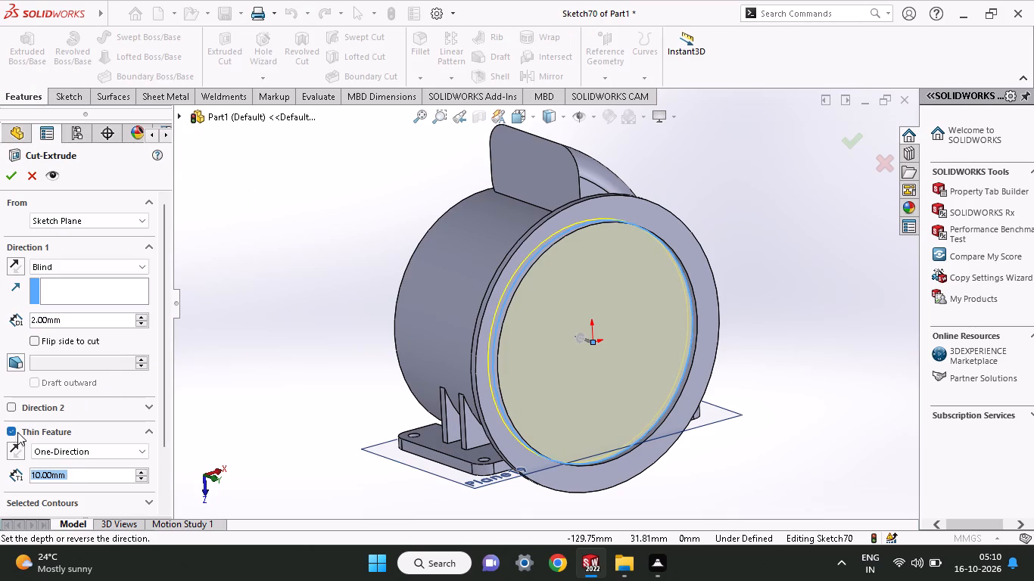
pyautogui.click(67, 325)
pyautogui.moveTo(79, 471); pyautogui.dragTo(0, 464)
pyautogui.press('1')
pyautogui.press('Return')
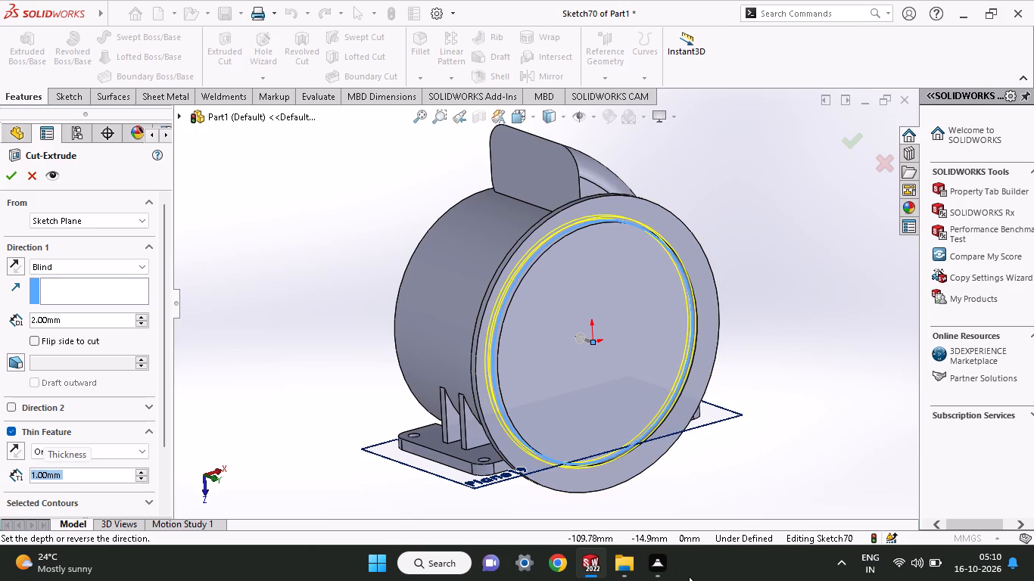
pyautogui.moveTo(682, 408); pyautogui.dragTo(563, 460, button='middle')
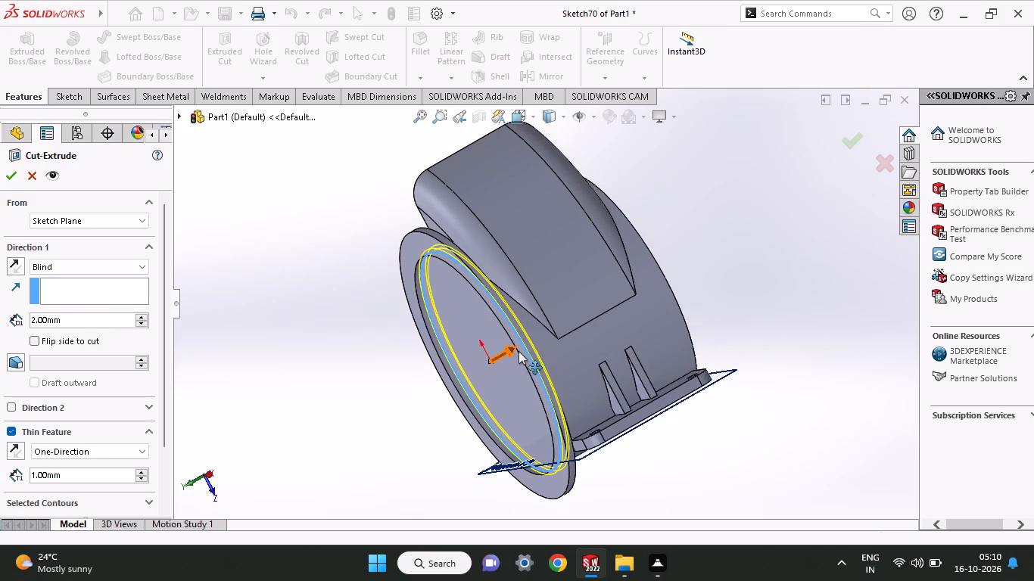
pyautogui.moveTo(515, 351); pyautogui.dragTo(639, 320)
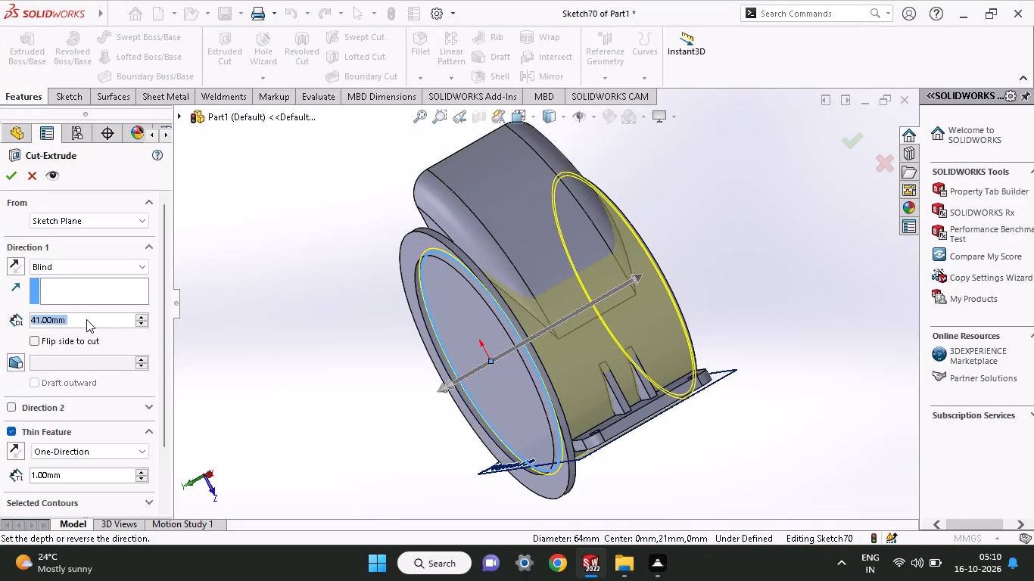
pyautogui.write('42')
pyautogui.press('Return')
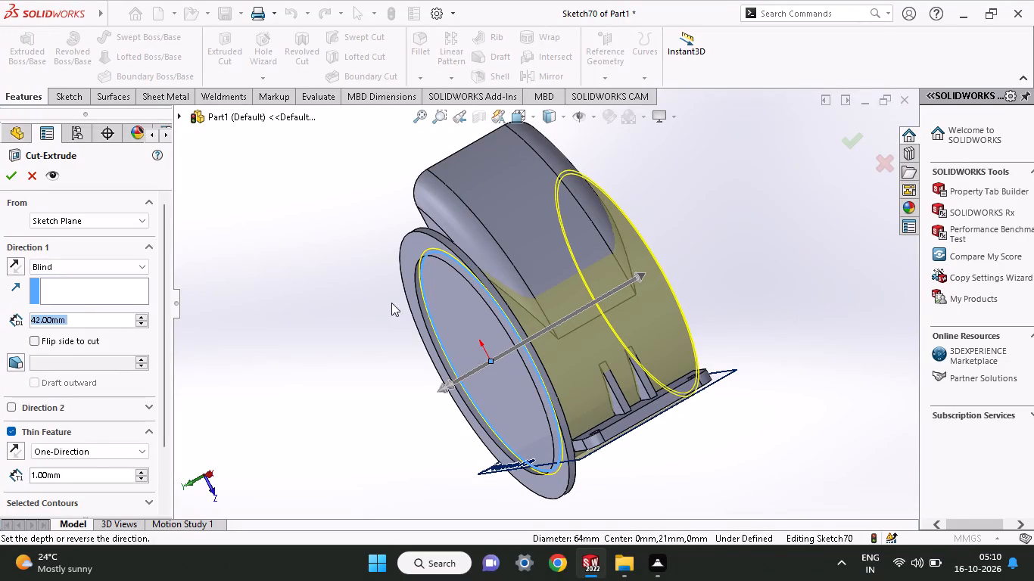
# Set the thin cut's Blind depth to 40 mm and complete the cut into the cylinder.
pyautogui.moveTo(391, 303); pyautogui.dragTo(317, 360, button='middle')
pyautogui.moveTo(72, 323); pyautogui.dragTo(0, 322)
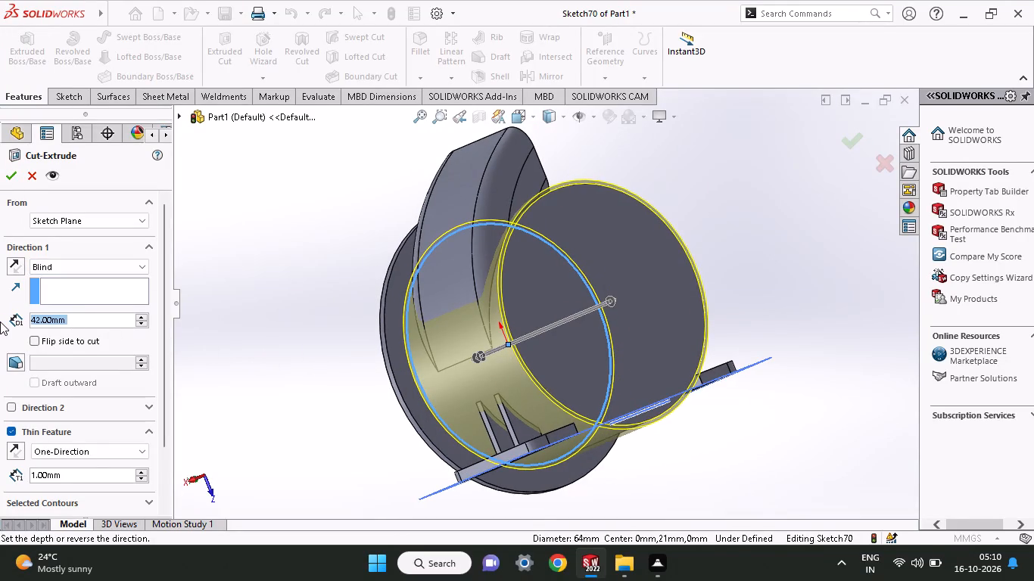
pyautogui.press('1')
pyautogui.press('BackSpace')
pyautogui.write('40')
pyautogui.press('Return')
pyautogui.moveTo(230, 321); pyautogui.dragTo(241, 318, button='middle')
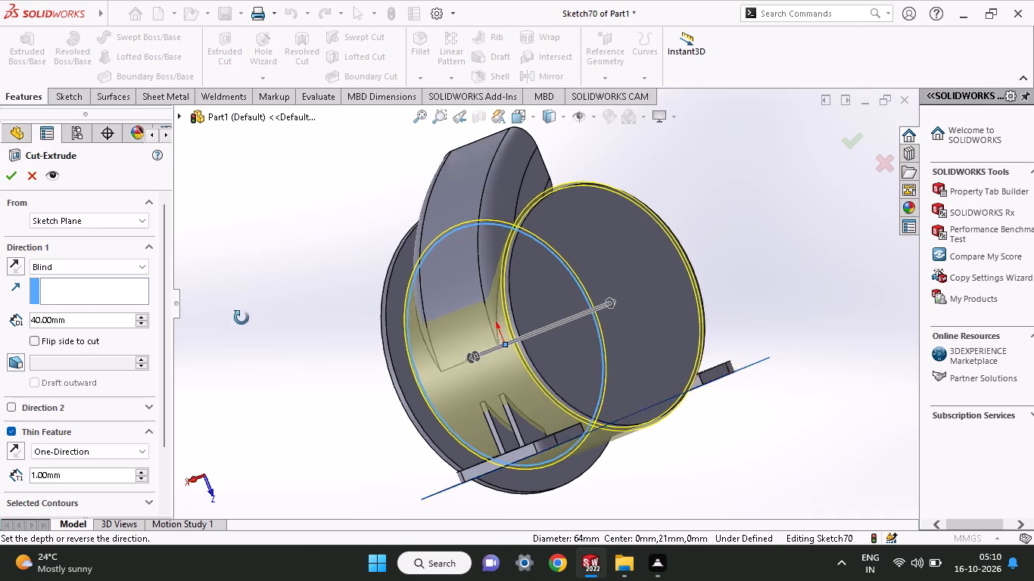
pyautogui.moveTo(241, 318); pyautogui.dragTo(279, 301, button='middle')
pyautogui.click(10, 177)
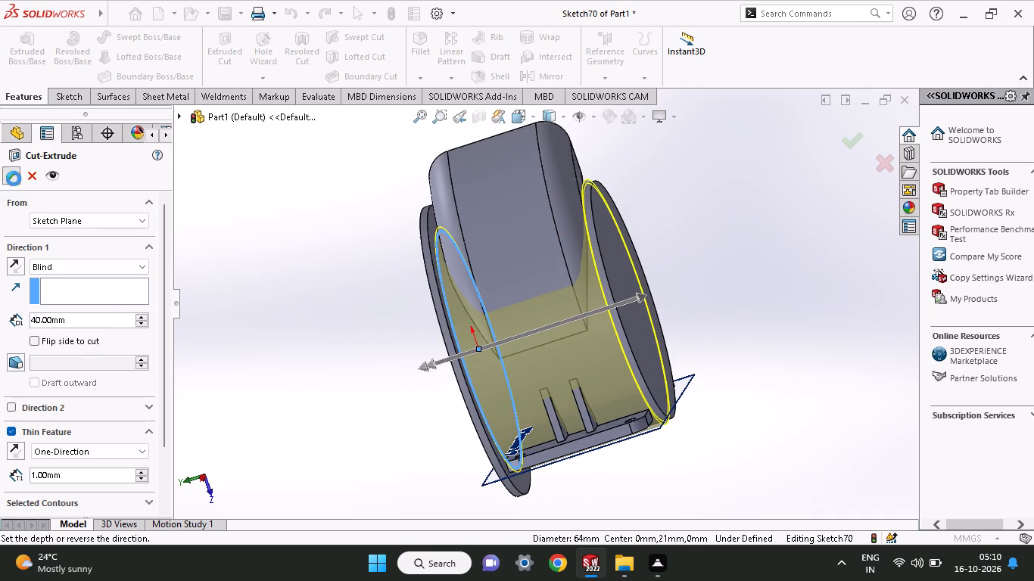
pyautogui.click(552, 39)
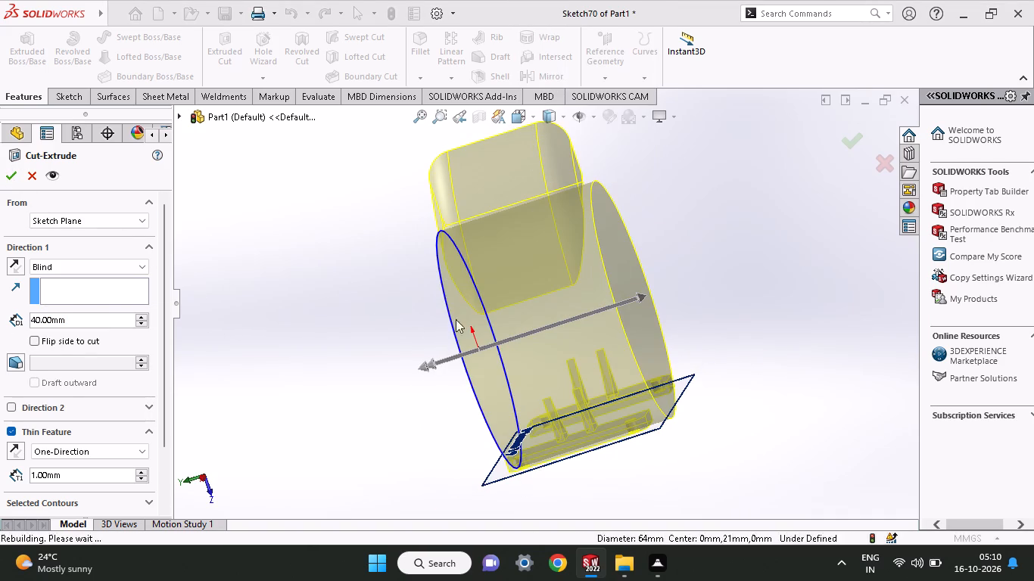
# Hide the reference plane Plane19 at the mounting base.
pyautogui.moveTo(403, 359); pyautogui.dragTo(537, 296, button='middle')
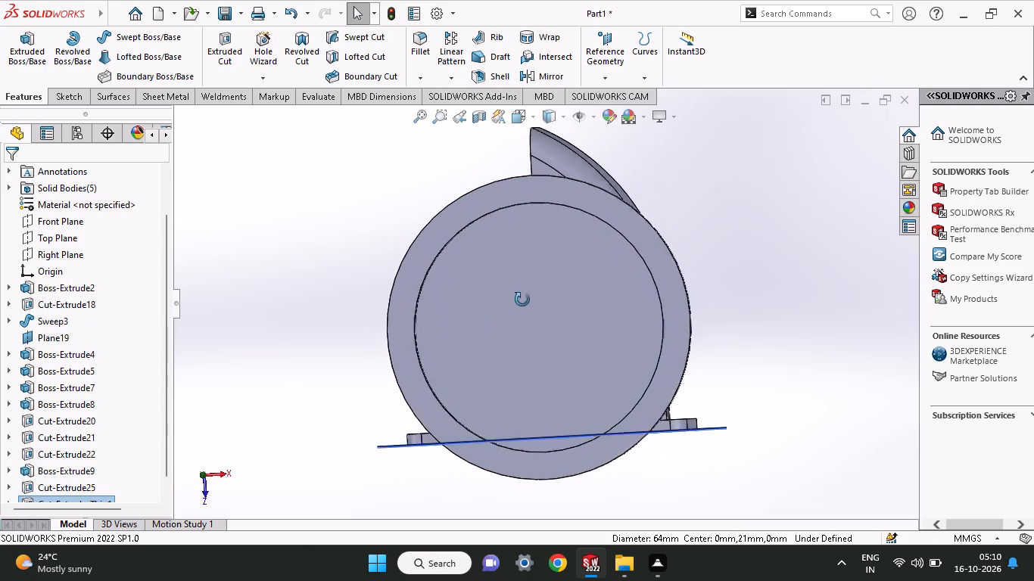
pyautogui.moveTo(537, 296); pyautogui.dragTo(559, 391, button='middle')
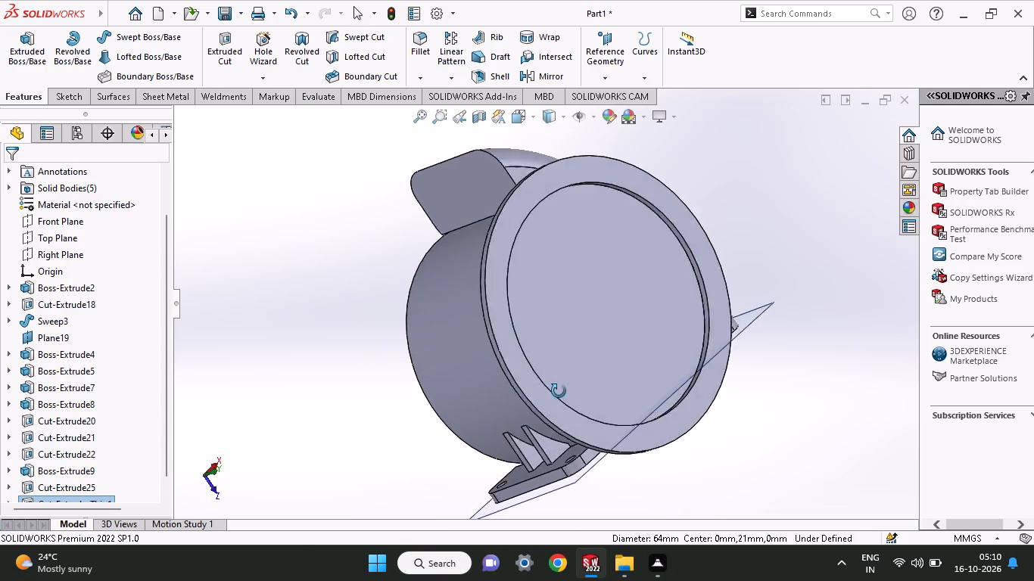
pyautogui.moveTo(559, 391); pyautogui.dragTo(535, 511, button='middle')
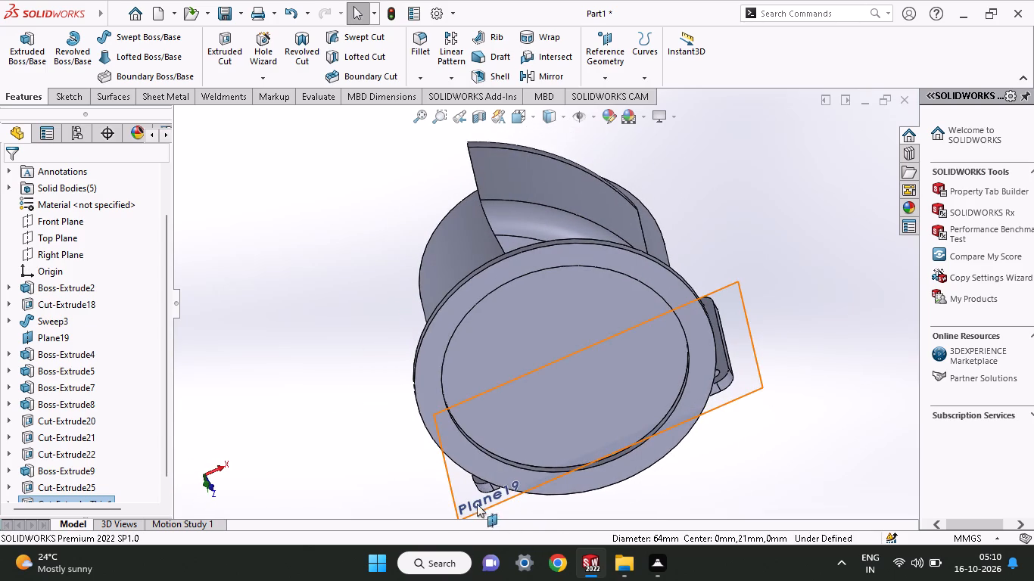
pyautogui.click(462, 499)
pyautogui.click(547, 455)
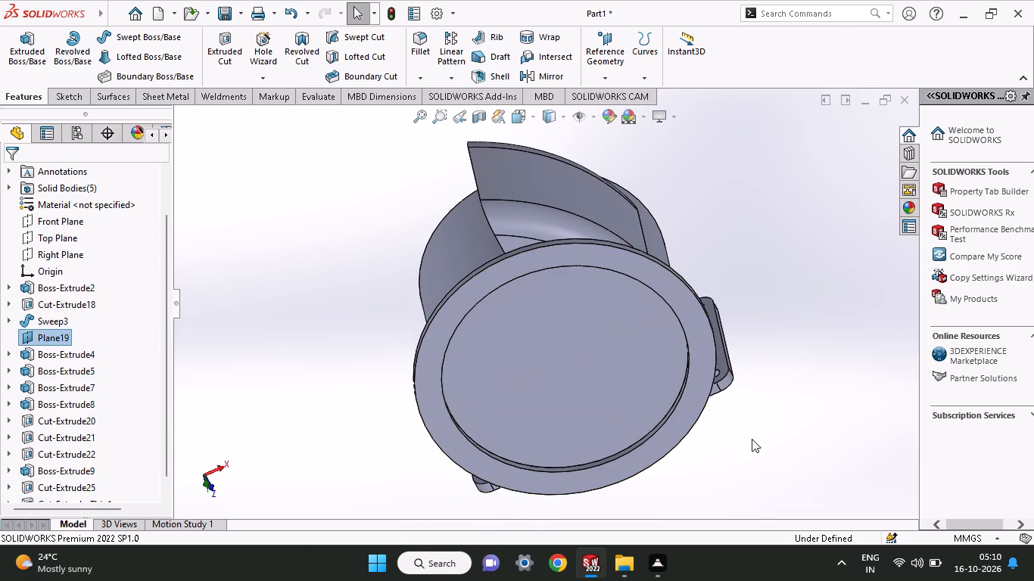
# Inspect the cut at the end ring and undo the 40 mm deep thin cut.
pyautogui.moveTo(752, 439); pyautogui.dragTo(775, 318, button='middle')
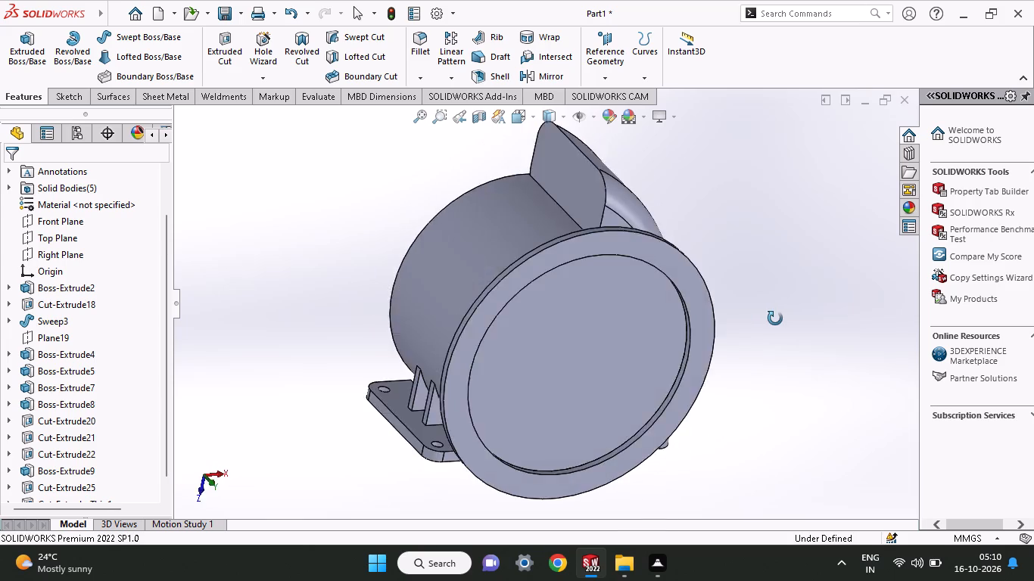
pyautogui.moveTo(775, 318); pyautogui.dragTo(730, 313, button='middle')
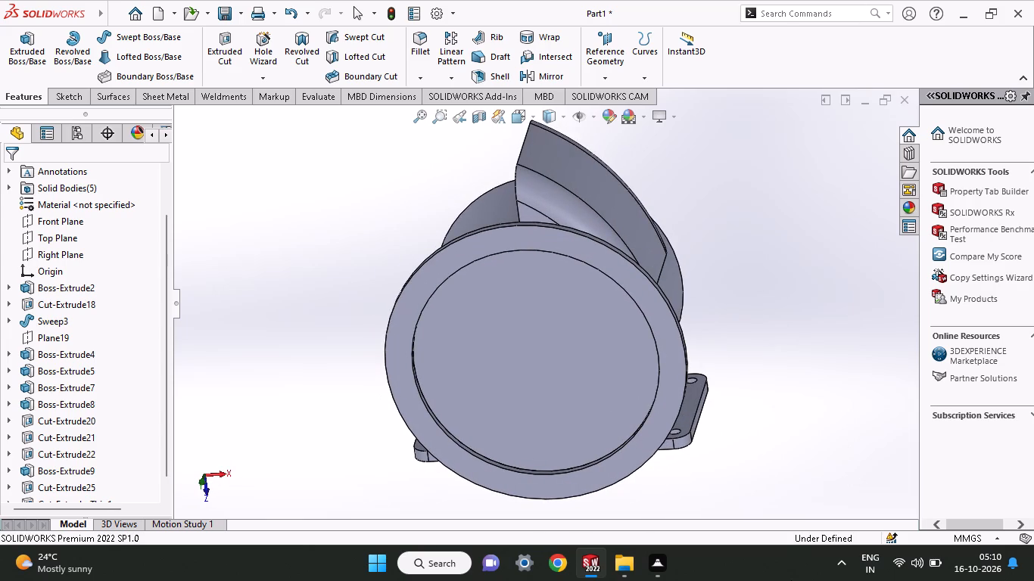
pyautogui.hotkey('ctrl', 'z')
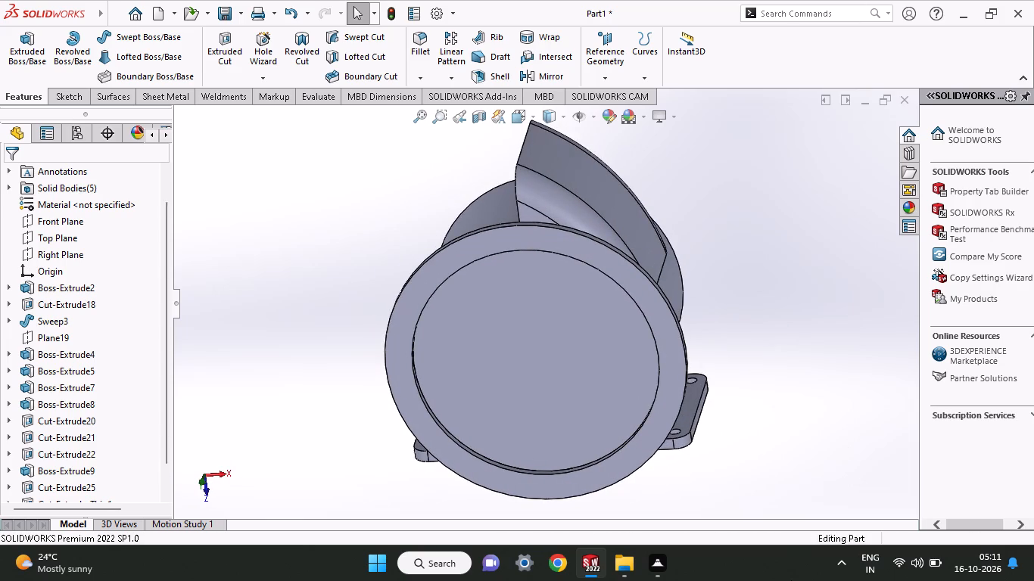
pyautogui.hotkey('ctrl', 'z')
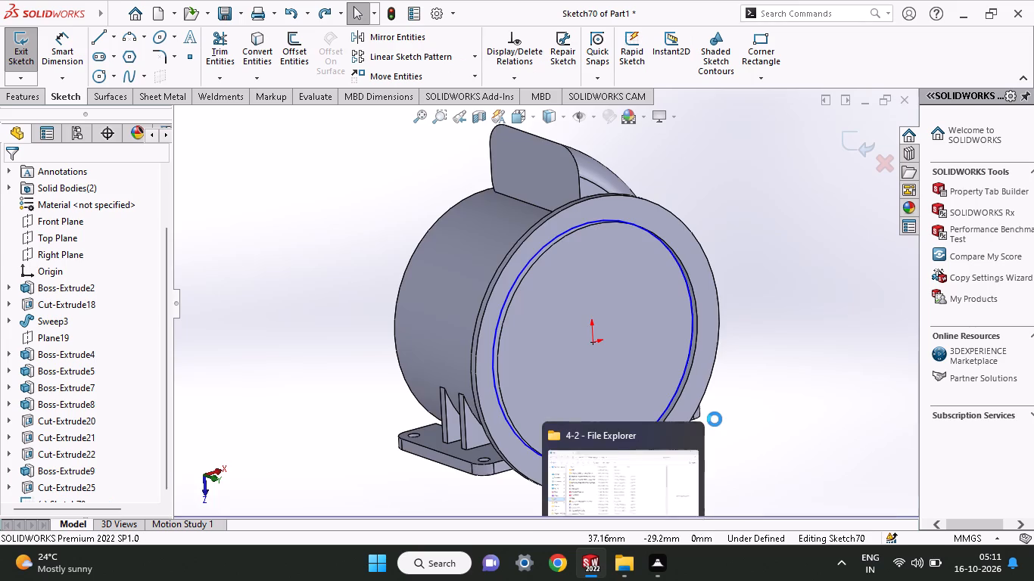
# Undo the 32 mm radius circle and its sketch on the face inside the end ring.
pyautogui.hotkey('ctrl', 'z')
pyautogui.hotkey('ctrl', 'z')
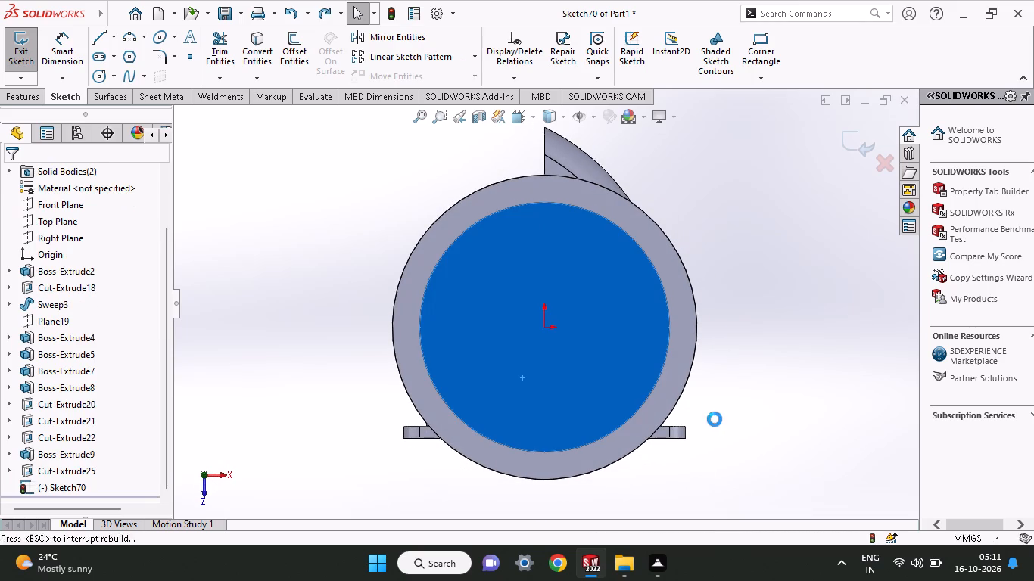
pyautogui.hotkey('ctrl', 'z')
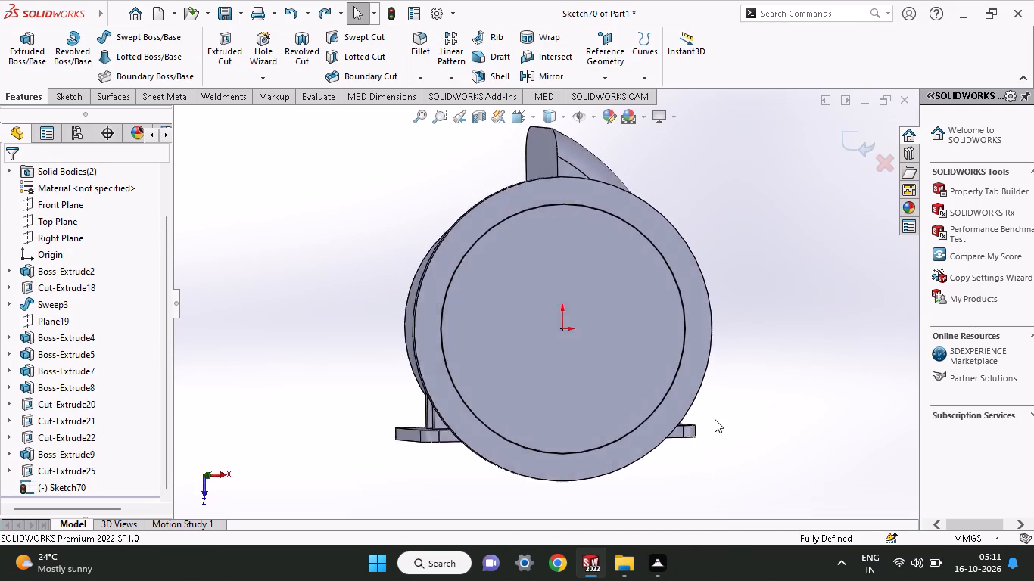
# Undo the 2 mm cut through the end disc and the dimensioned 64 mm circle in its sketch.
pyautogui.hotkey('ctrl', 'z')
pyautogui.hotkey('ctrl', 'z')
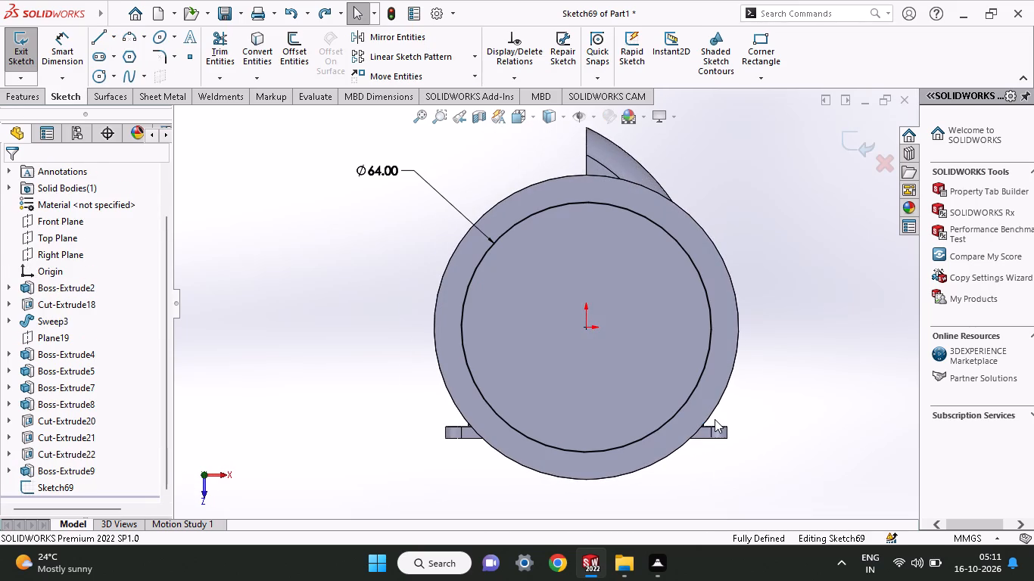
pyautogui.hotkey('ctrl', 'z')
pyautogui.hotkey('ctrl', 'z')
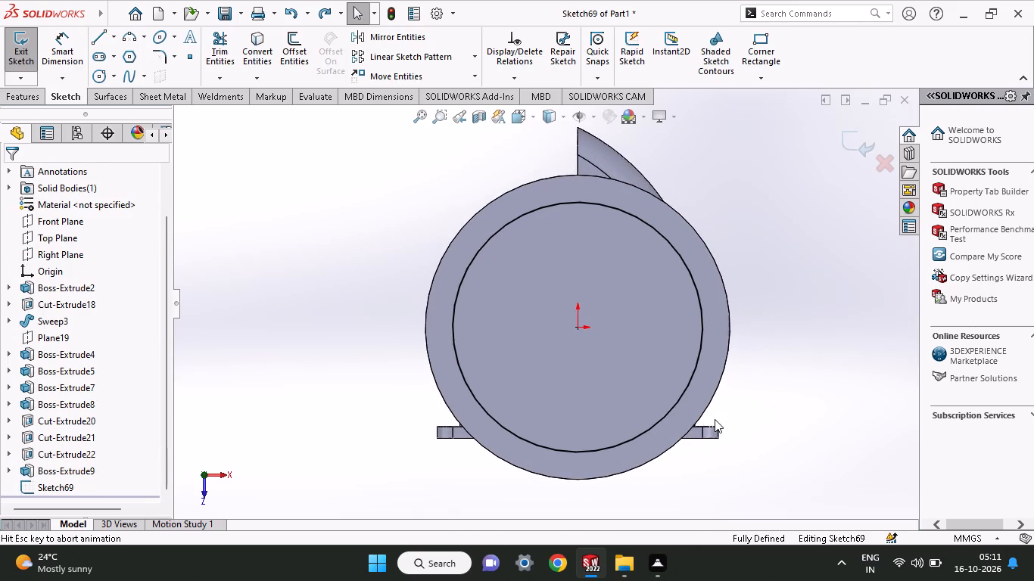
pyautogui.hotkey('ctrl', 'z')
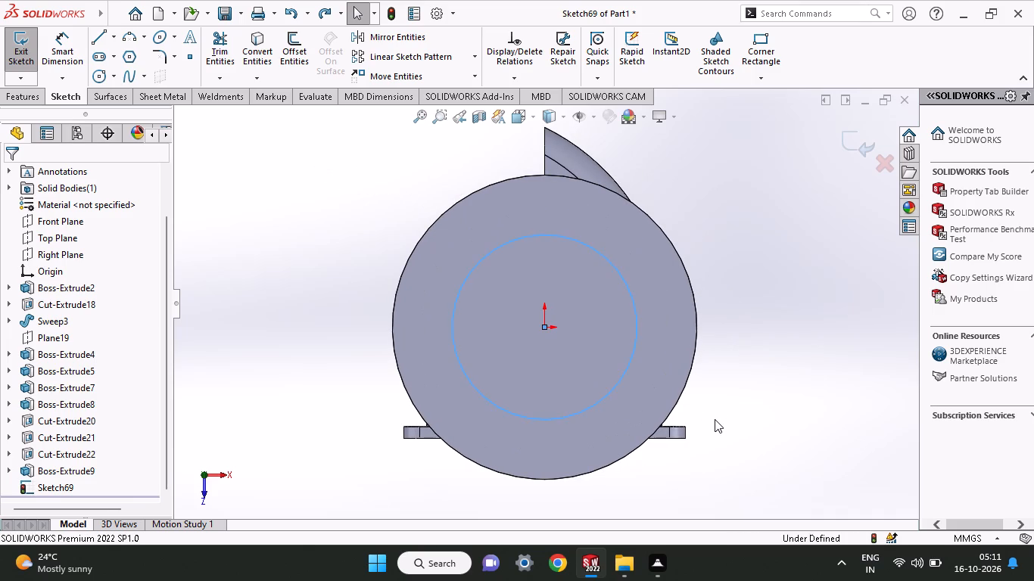
pyautogui.hotkey('ctrl', 'z')
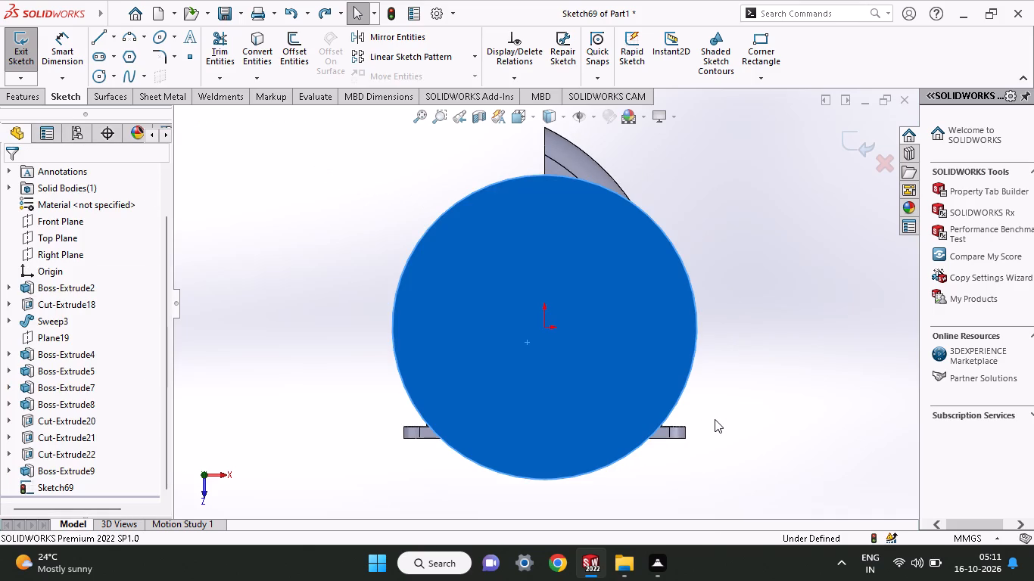
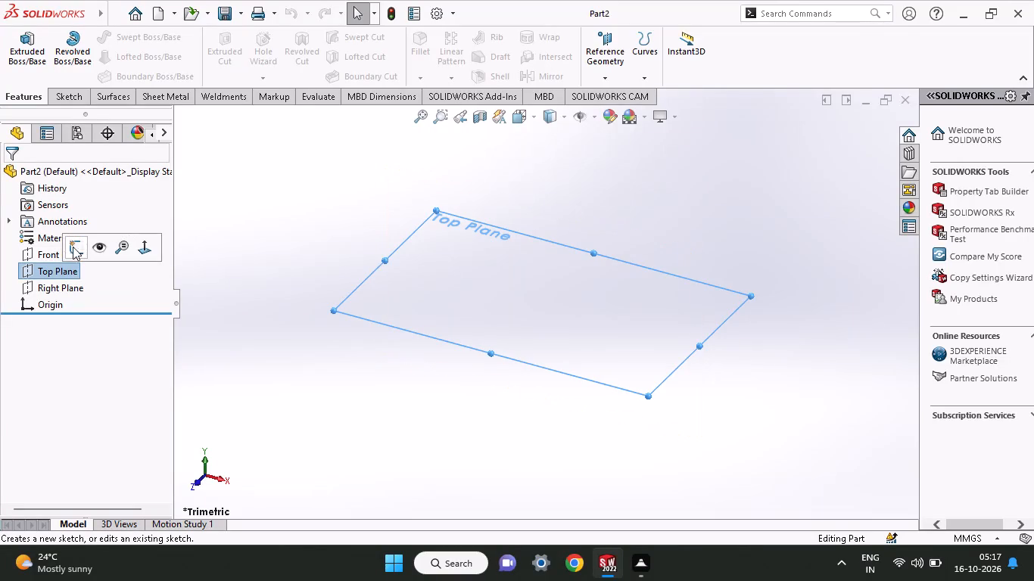
# Sketch a circle centred on the origin on the Top Plane and dimension its diameter to 68 mm.
pyautogui.click(74, 242)
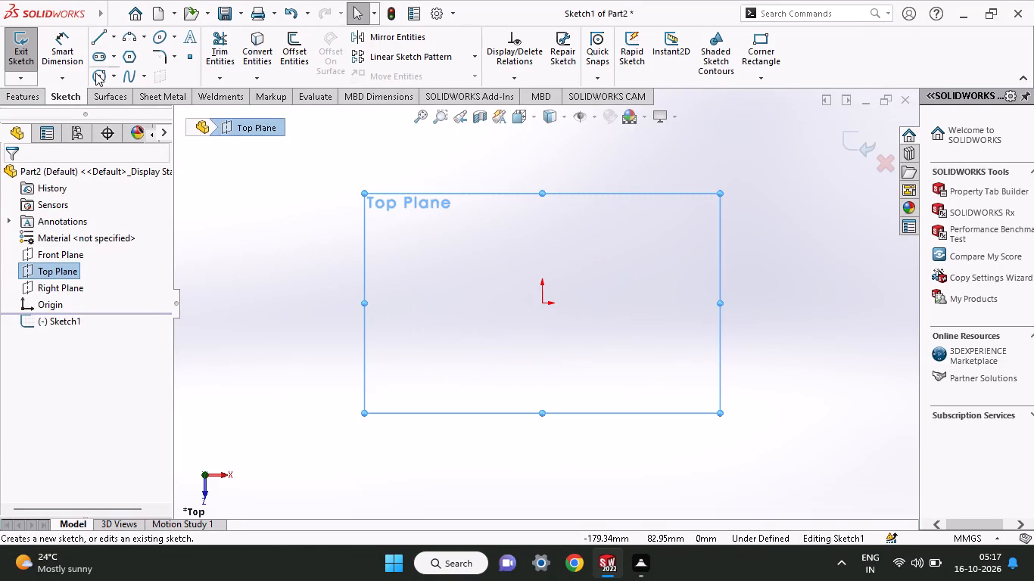
pyautogui.click(95, 73)
pyautogui.click(543, 304)
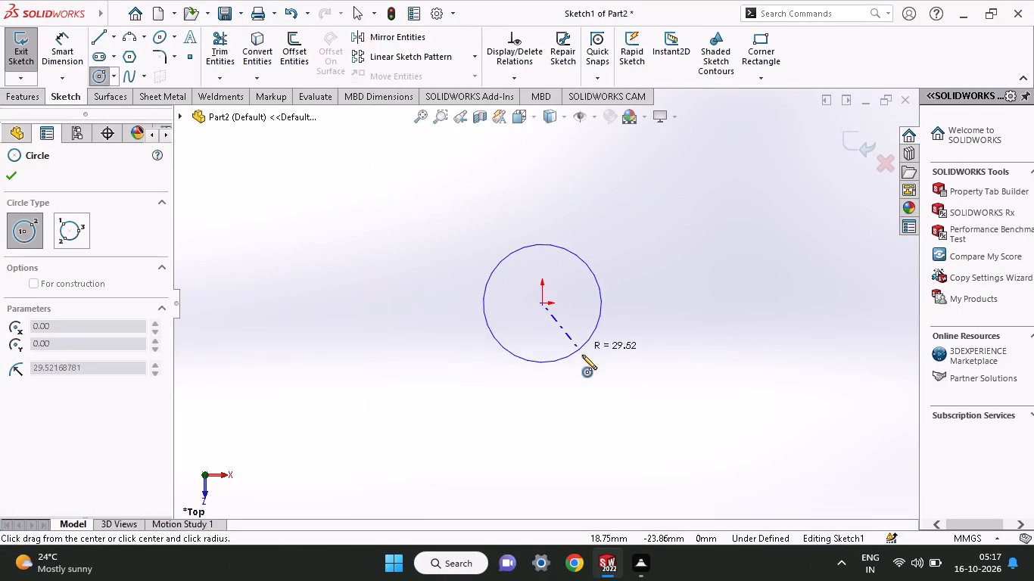
pyautogui.click(587, 360)
pyautogui.click(43, 45)
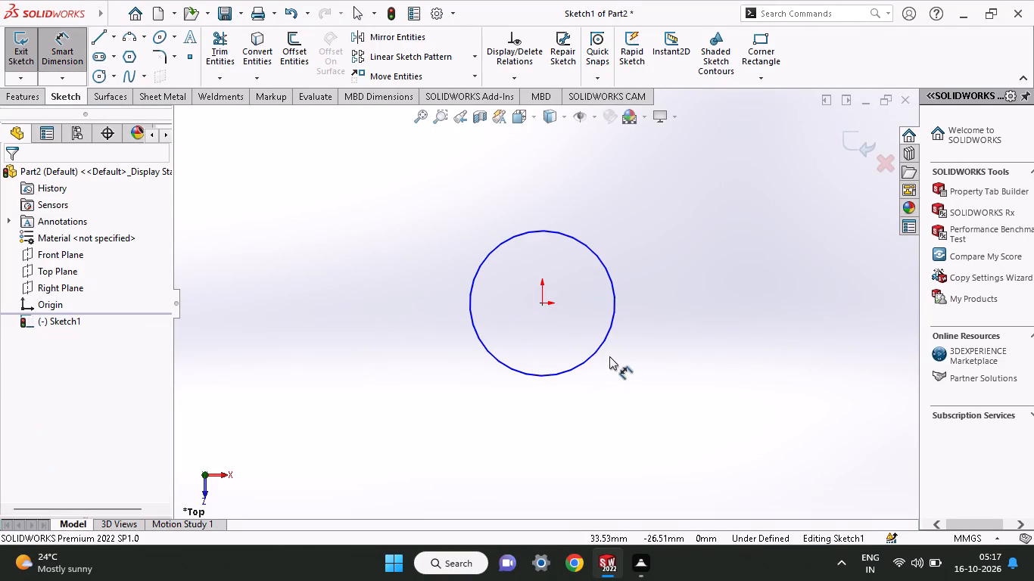
pyautogui.click(605, 344)
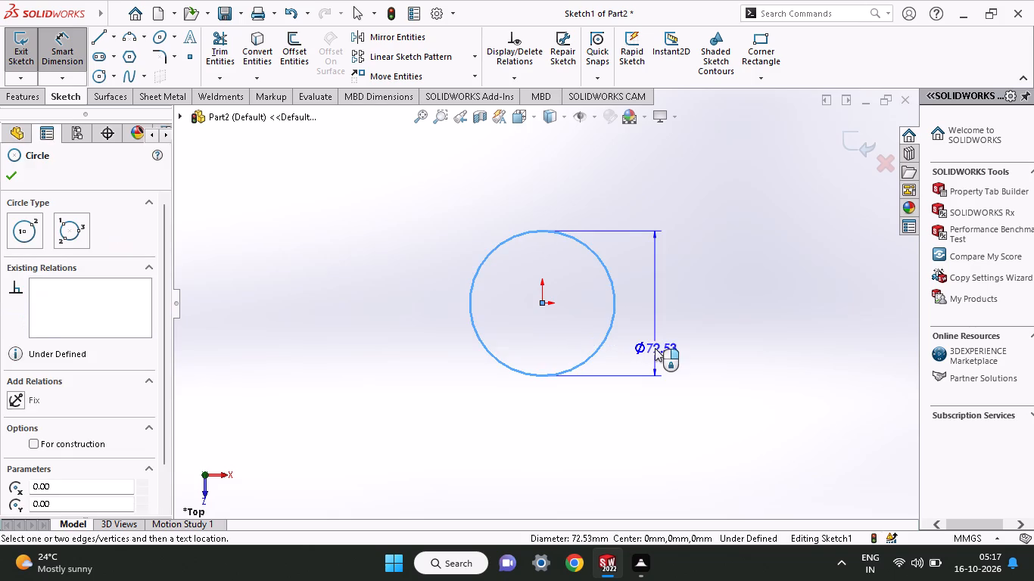
pyautogui.click(655, 348)
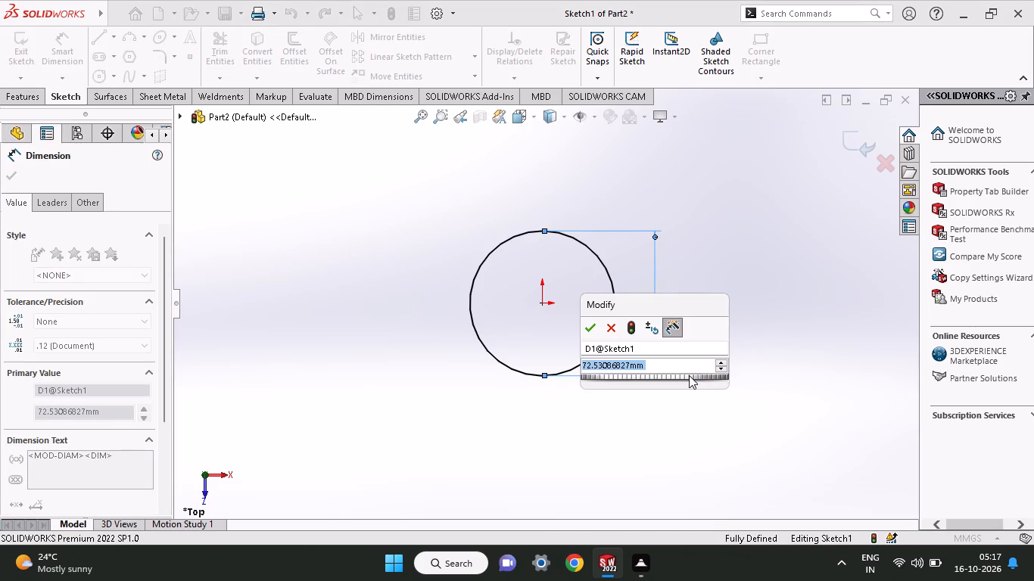
pyautogui.write('68')
pyautogui.press('Return')
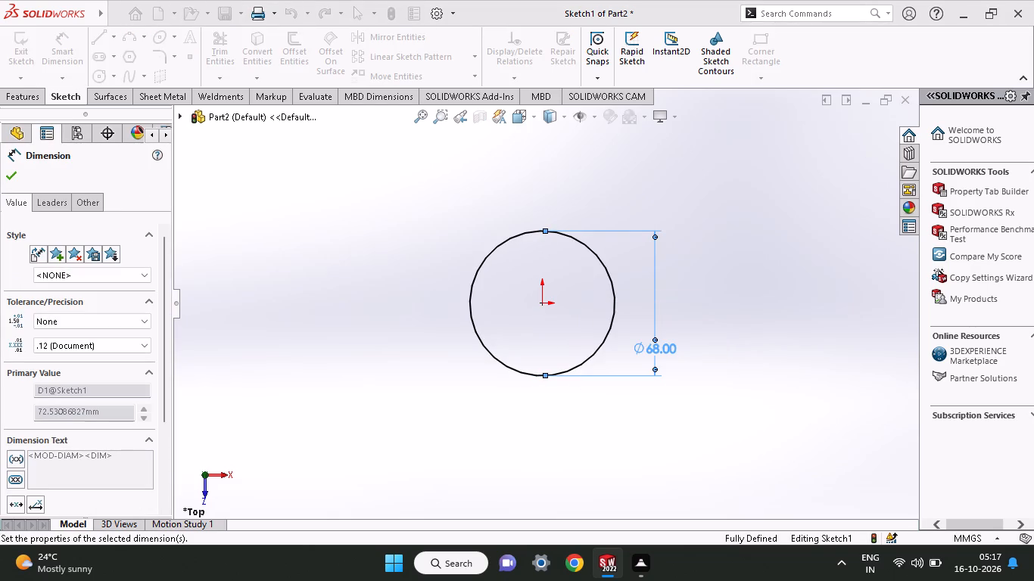
# Start a Boss-Extrude of the 68 mm circle with a Mid Plane end condition and a depth of 42 mm.
pyautogui.click(14, 104)
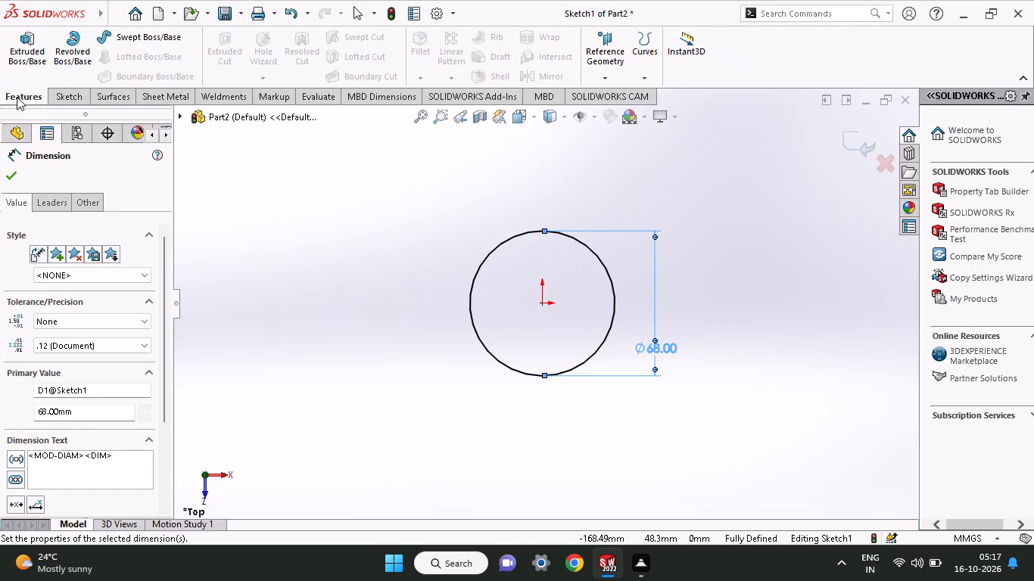
pyautogui.click(20, 93)
pyautogui.click(35, 62)
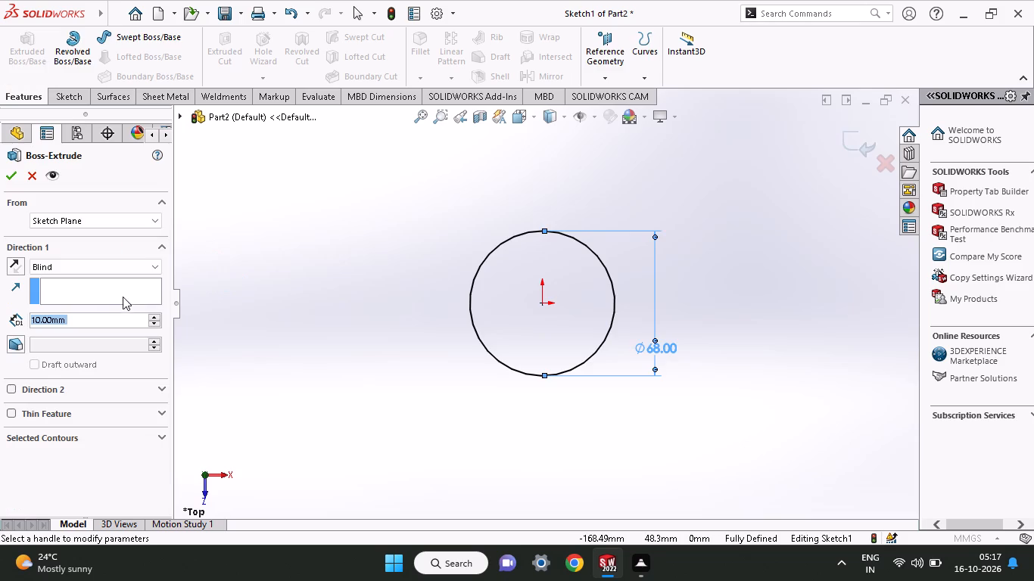
pyautogui.click(92, 269)
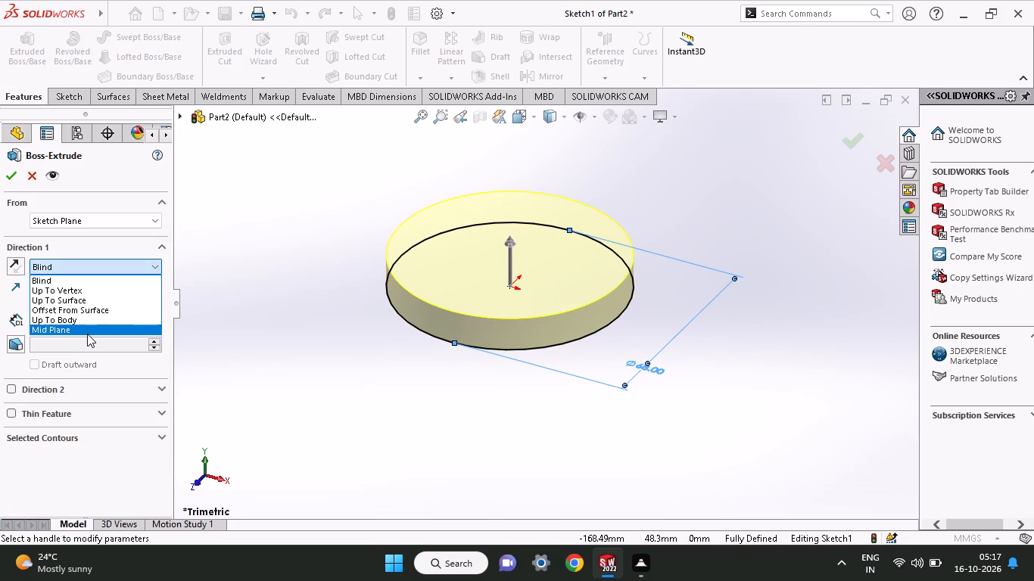
pyautogui.click(87, 334)
pyautogui.moveTo(89, 325); pyautogui.dragTo(0, 317)
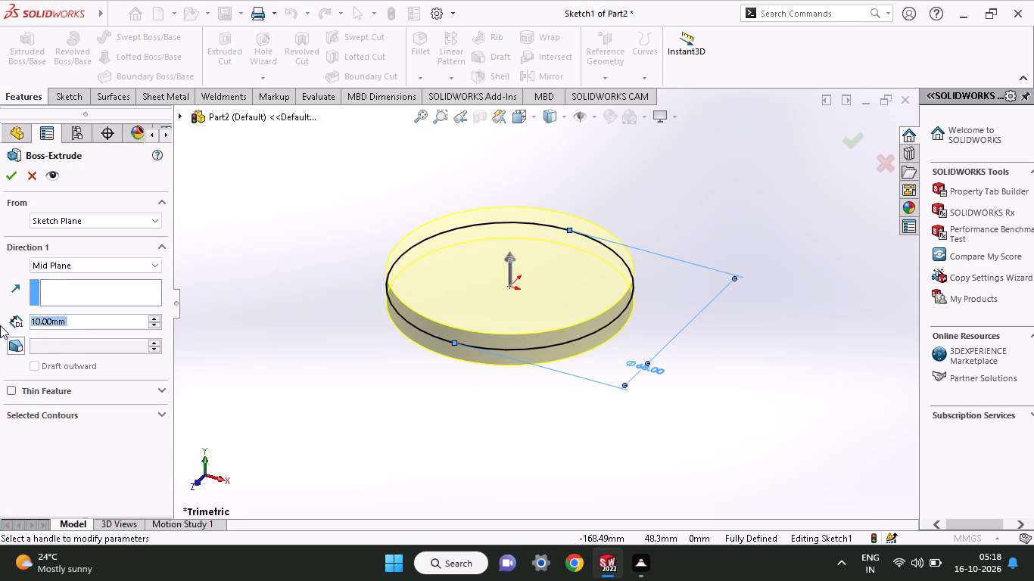
pyautogui.write('42')
pyautogui.press('Return')
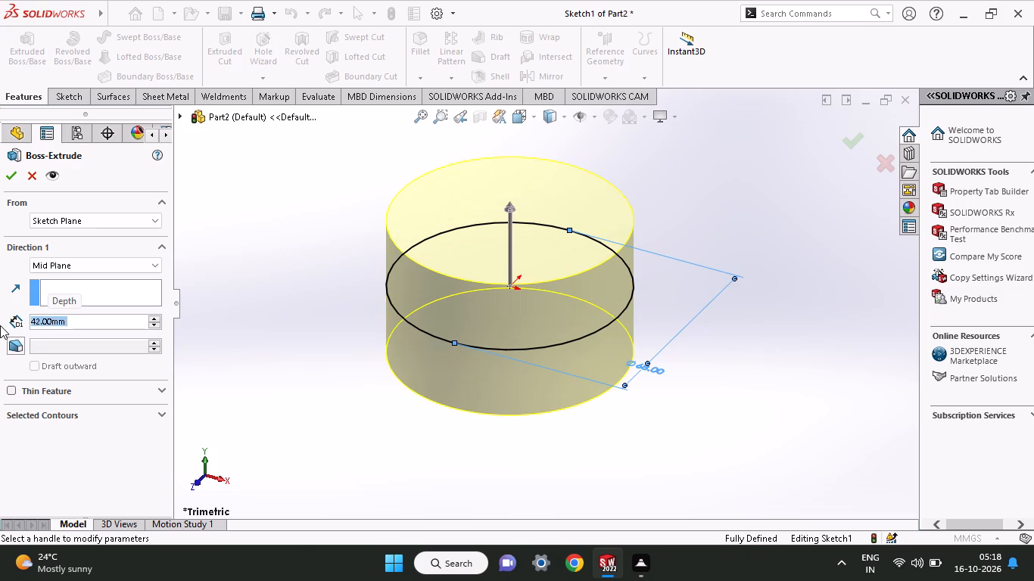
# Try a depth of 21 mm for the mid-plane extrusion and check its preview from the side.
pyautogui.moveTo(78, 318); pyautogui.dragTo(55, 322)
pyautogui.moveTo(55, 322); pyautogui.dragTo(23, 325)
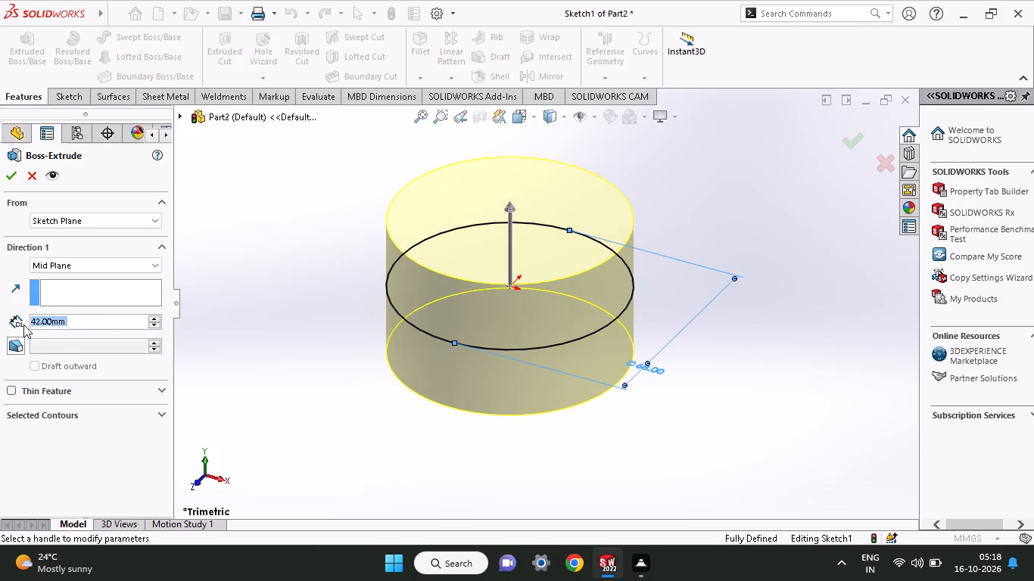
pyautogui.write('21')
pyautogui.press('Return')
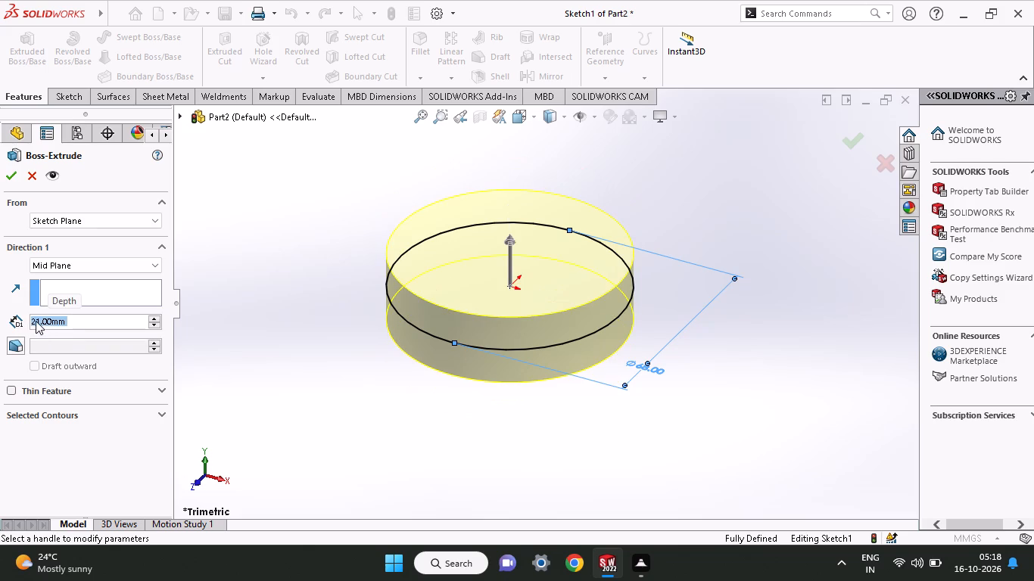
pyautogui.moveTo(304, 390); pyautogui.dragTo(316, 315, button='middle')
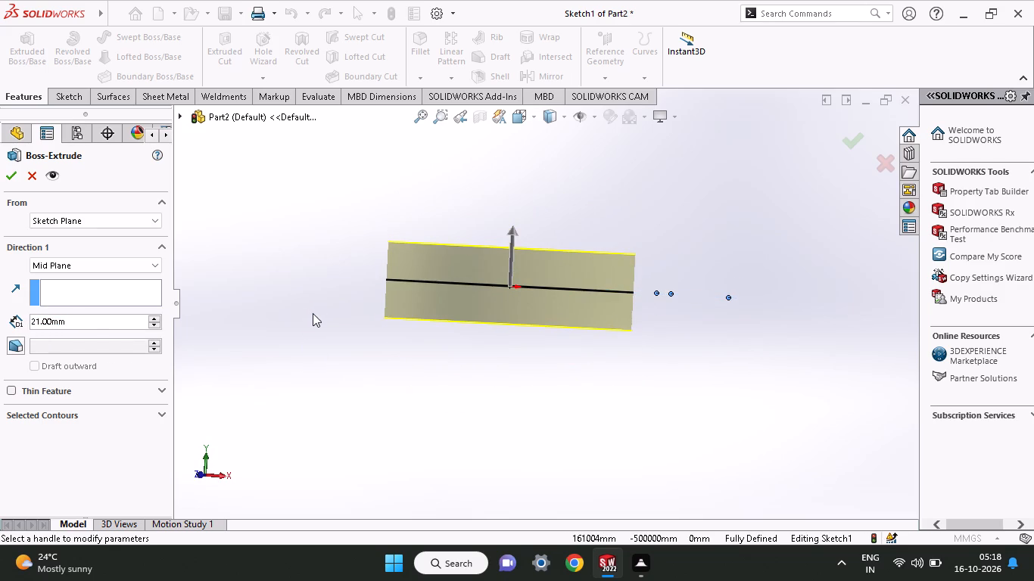
# Set the mid-plane extrusion depth to 42 mm and create the solid cylinder.
pyautogui.moveTo(85, 318); pyautogui.dragTo(17, 338)
pyautogui.write('42')
pyautogui.press('Return')
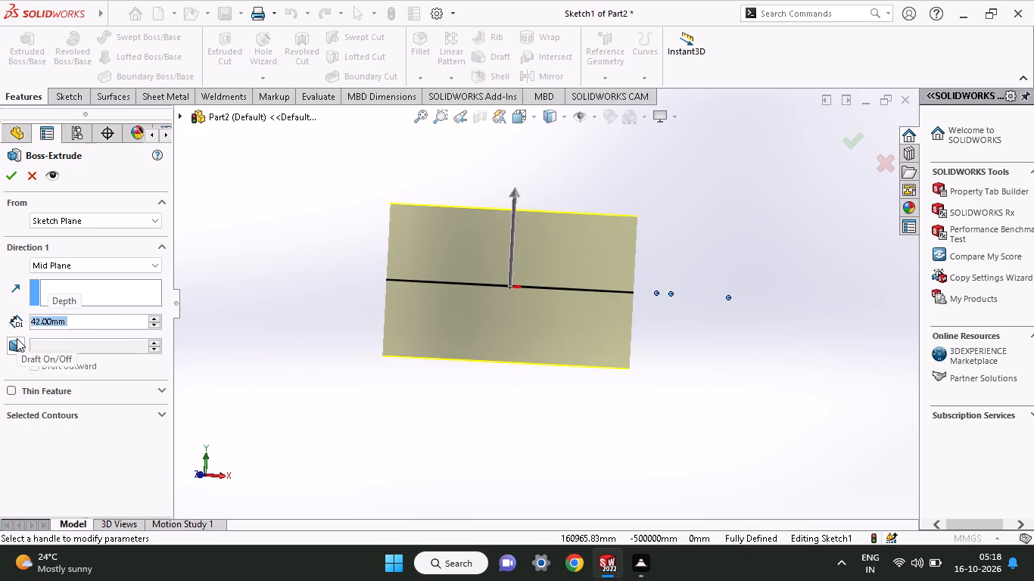
pyautogui.moveTo(288, 200); pyautogui.dragTo(291, 342, button='middle')
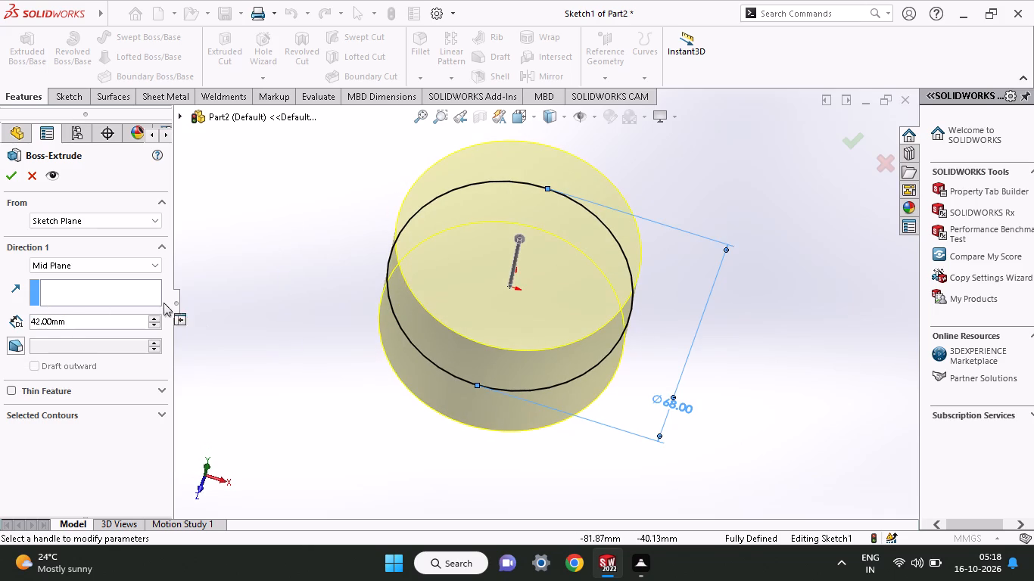
pyautogui.click(14, 187)
pyautogui.click(14, 182)
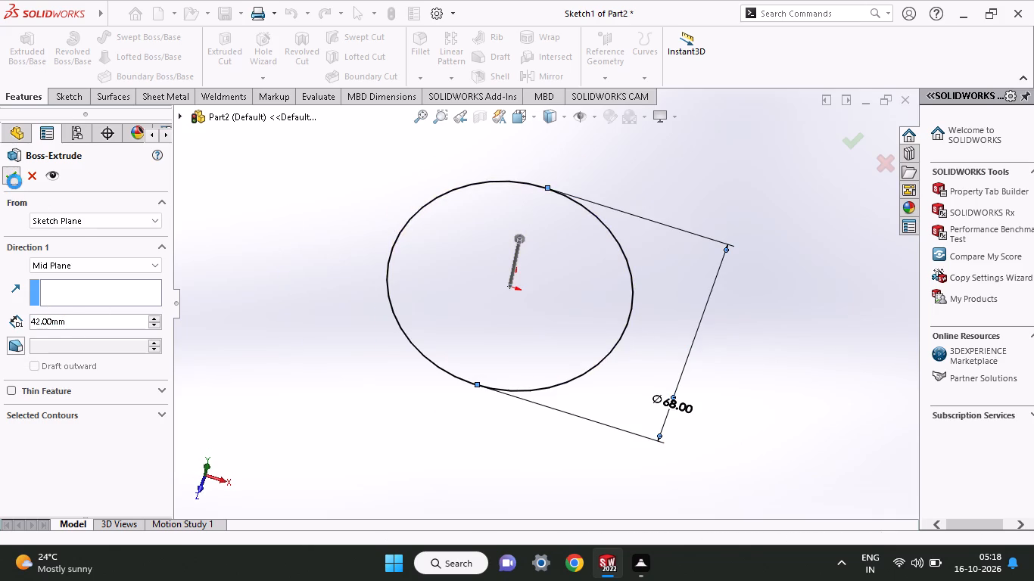
# Open a sketch on the Top Plane and draw a vertical line about 40 mm long from the origin towards +Z.
pyautogui.moveTo(503, 228); pyautogui.dragTo(496, 267, button='middle')
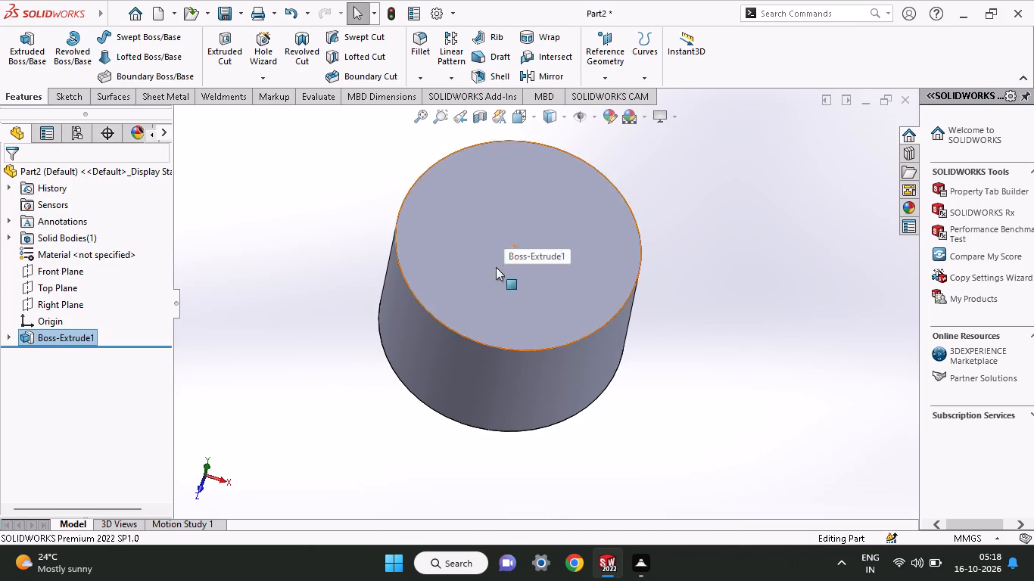
pyautogui.moveTo(496, 267); pyautogui.dragTo(496, 269, button='middle')
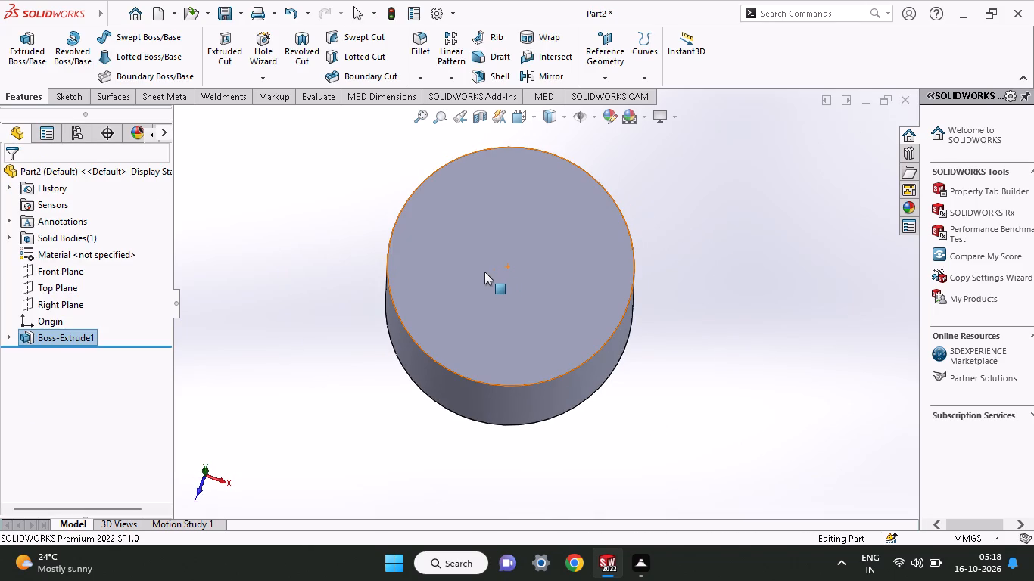
pyautogui.click(52, 292)
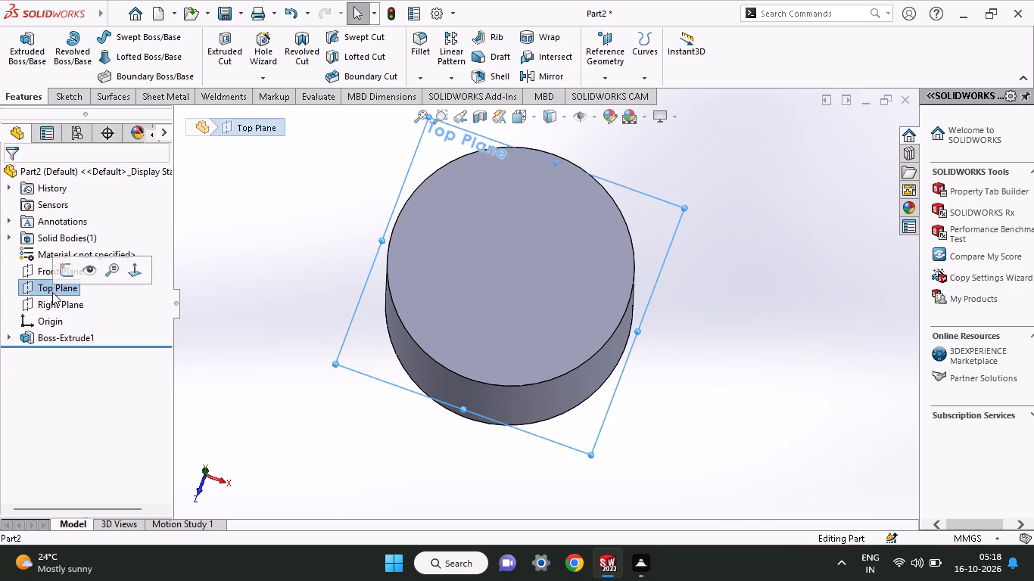
pyautogui.click(63, 269)
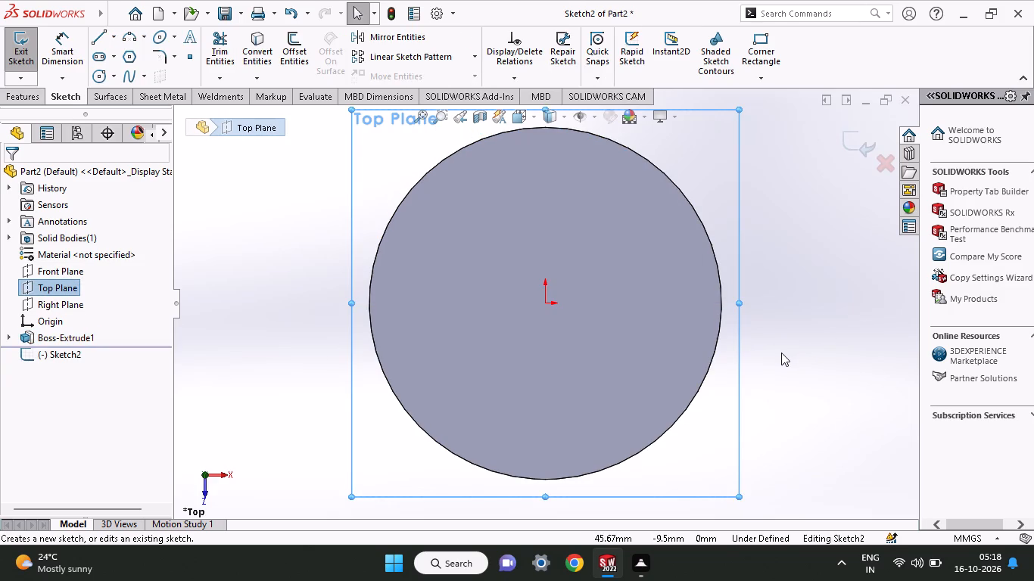
pyautogui.keyDown('ctrl'); pyautogui.scroll(1, 781, 353); pyautogui.keyUp('ctrl')
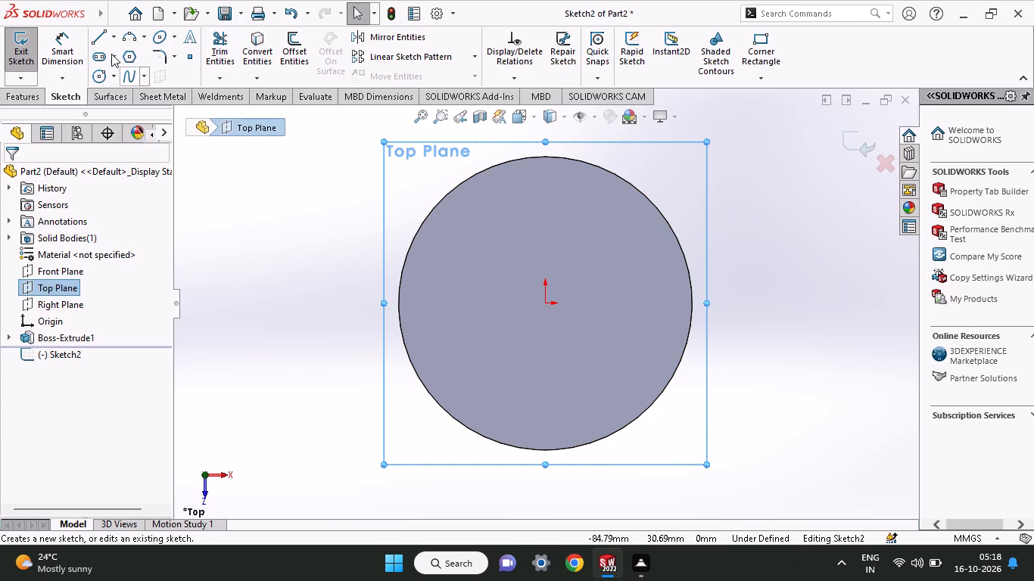
pyautogui.click(99, 36)
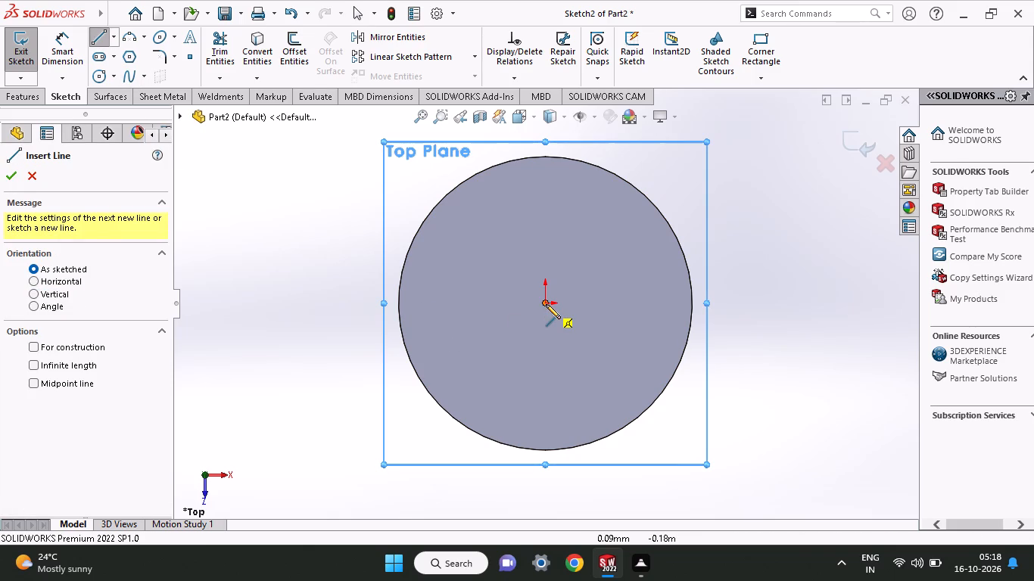
pyautogui.click(546, 304)
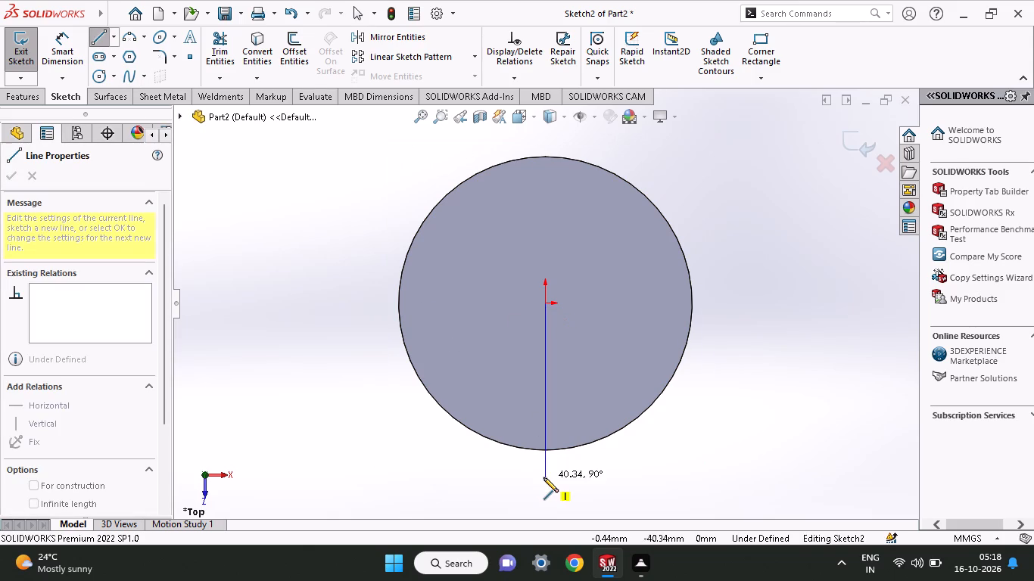
pyautogui.click(543, 477)
pyautogui.rightClick(669, 423)
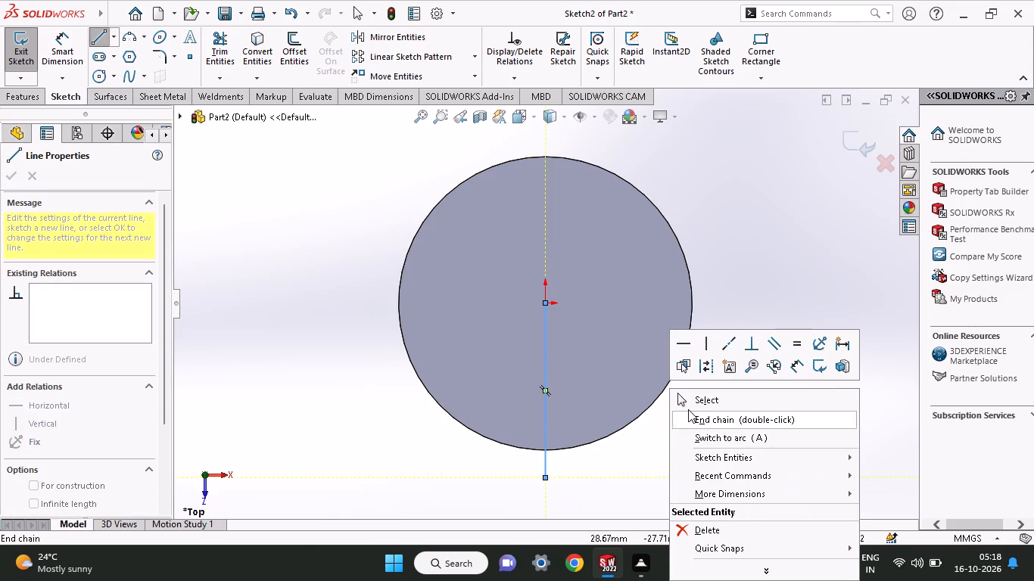
pyautogui.click(688, 409)
pyautogui.click(689, 402)
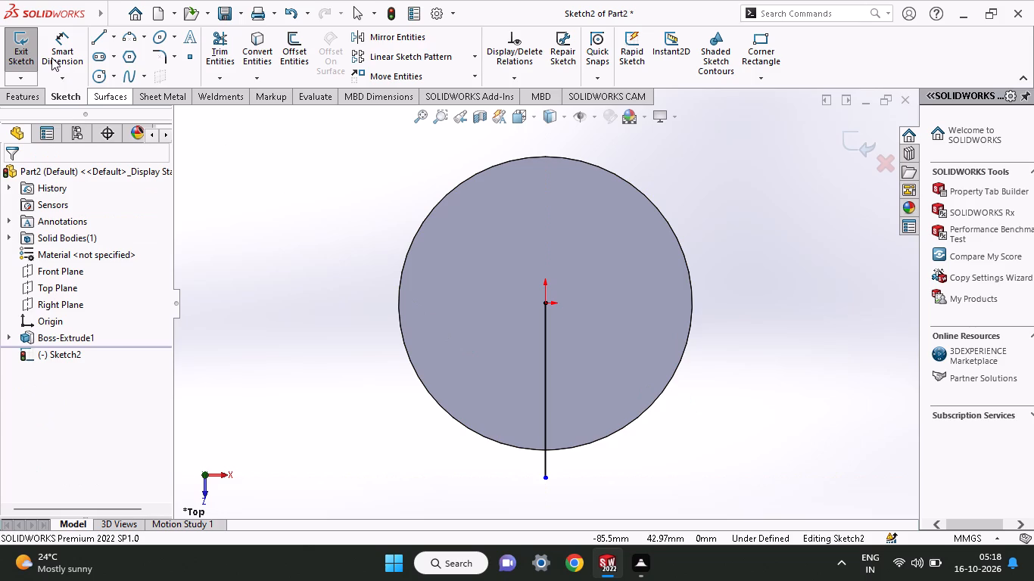
# Dimension the vertical line from the origin to a length of 28.56 mm.
pyautogui.click(51, 57)
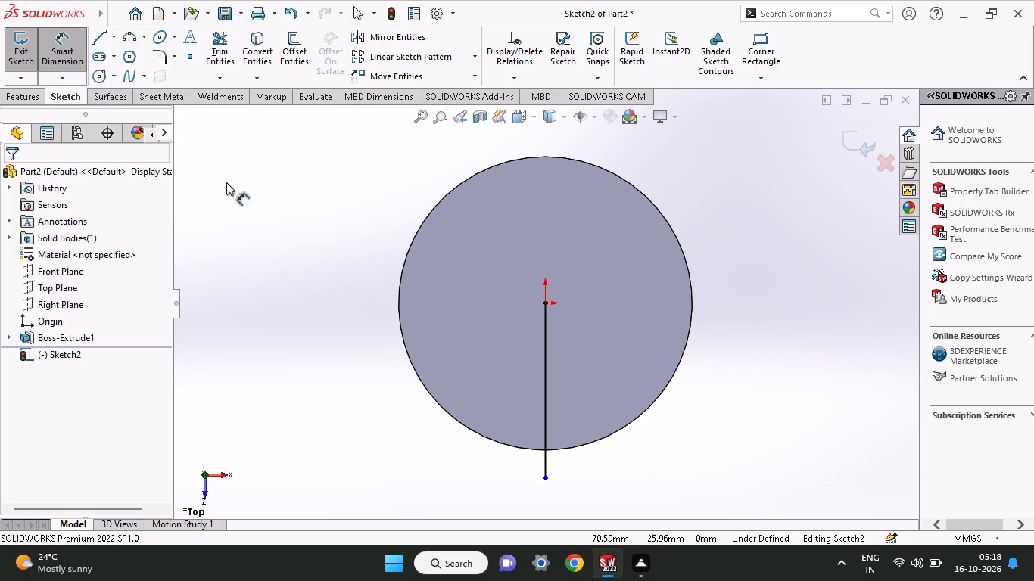
pyautogui.click(547, 387)
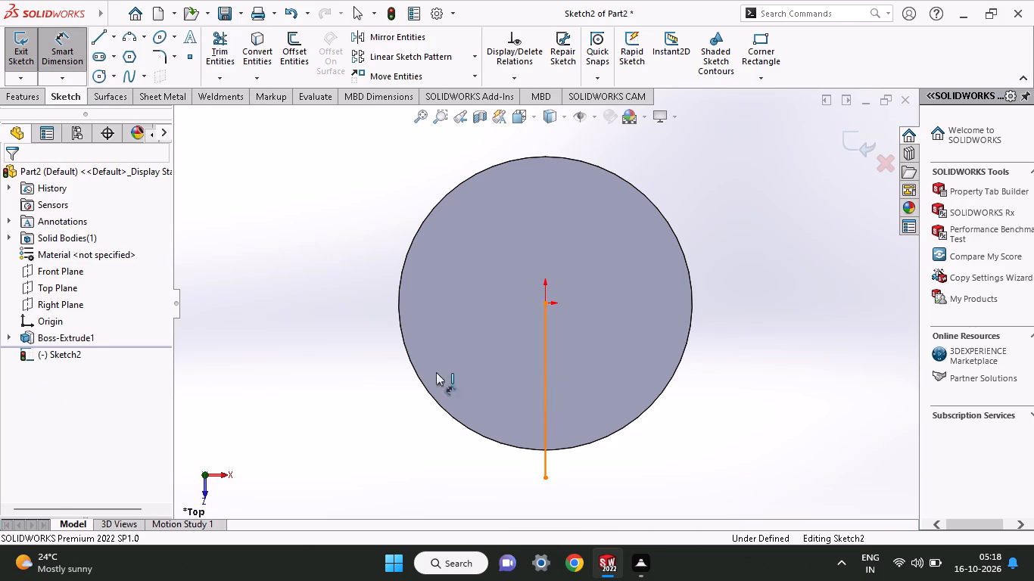
pyautogui.click(362, 361)
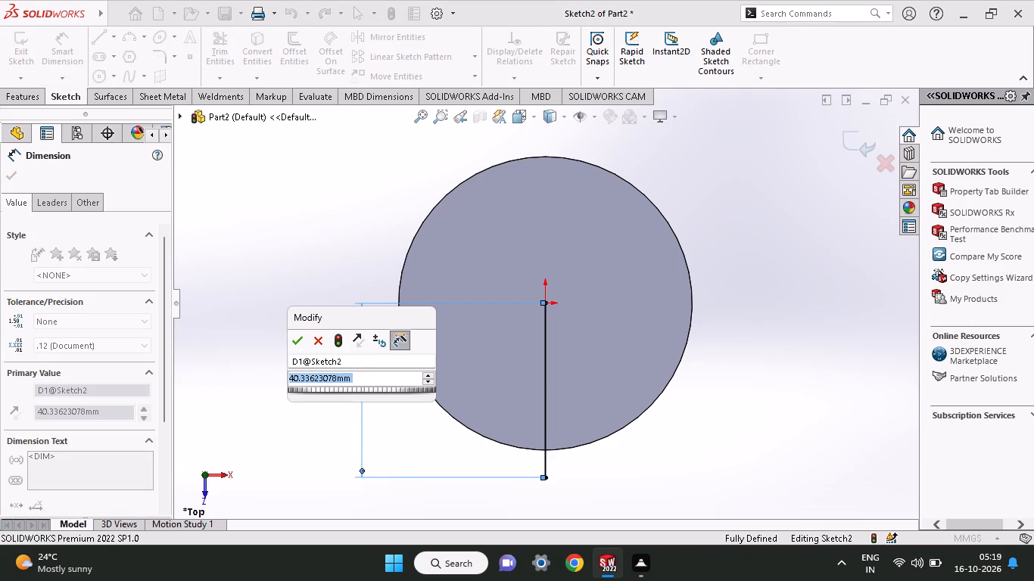
pyautogui.write('28.56')
pyautogui.press('Return')
pyautogui.press('Return')
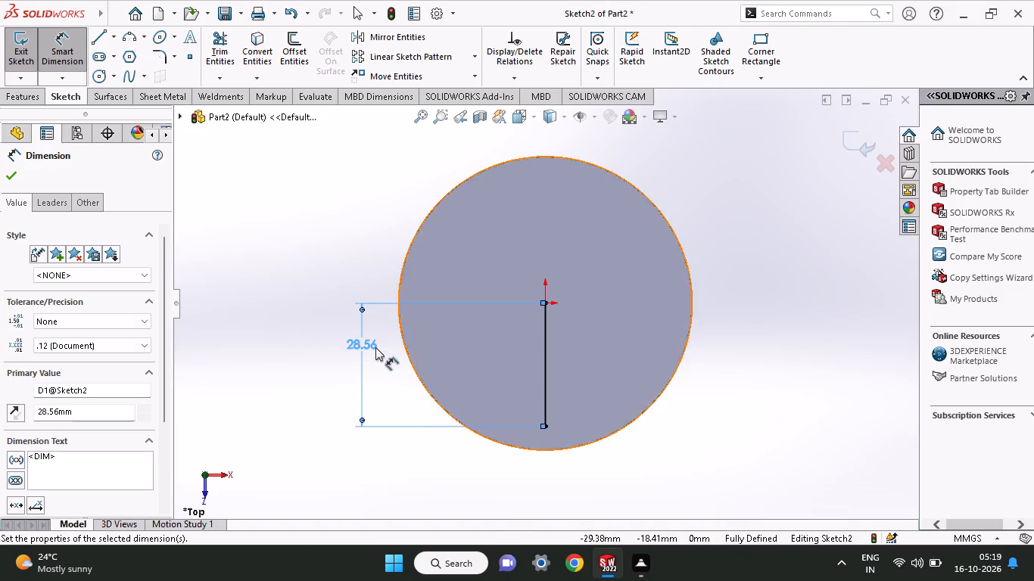
# Draw a horizontal line from the vertical line's free end towards -X, ending beyond the cylinder's outline.
pyautogui.click(101, 30)
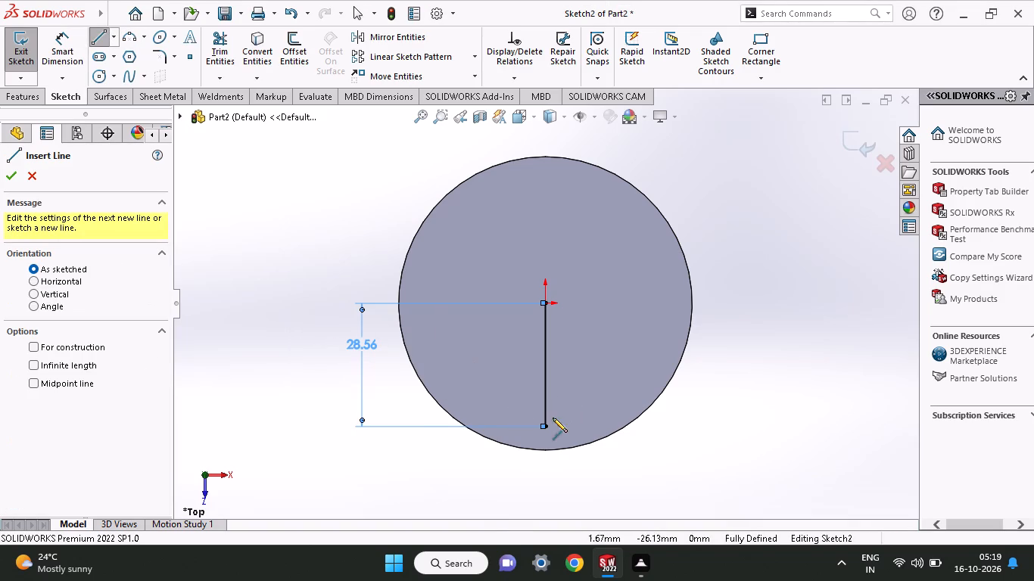
pyautogui.click(547, 426)
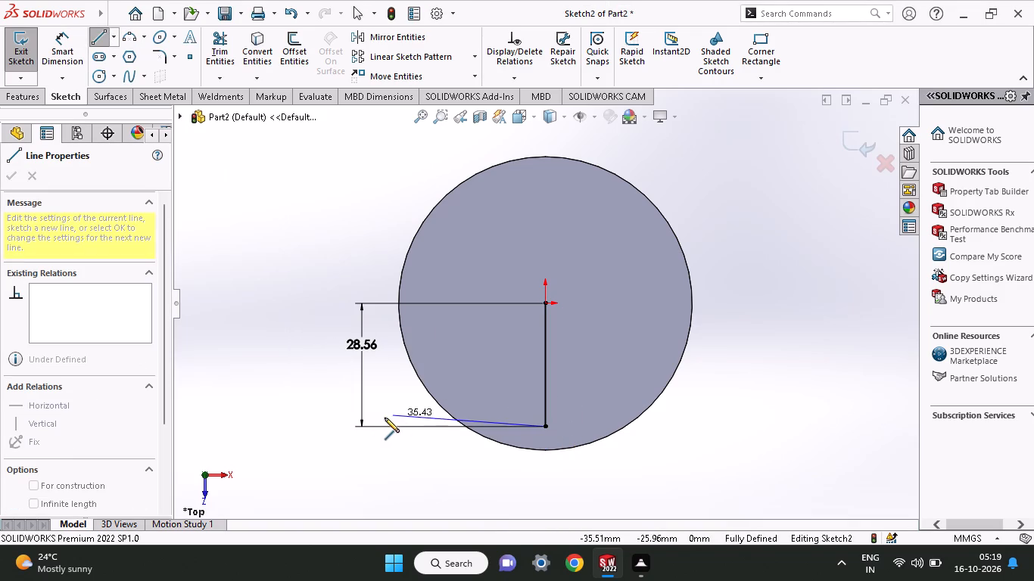
pyautogui.click(379, 425)
pyautogui.rightClick(291, 415)
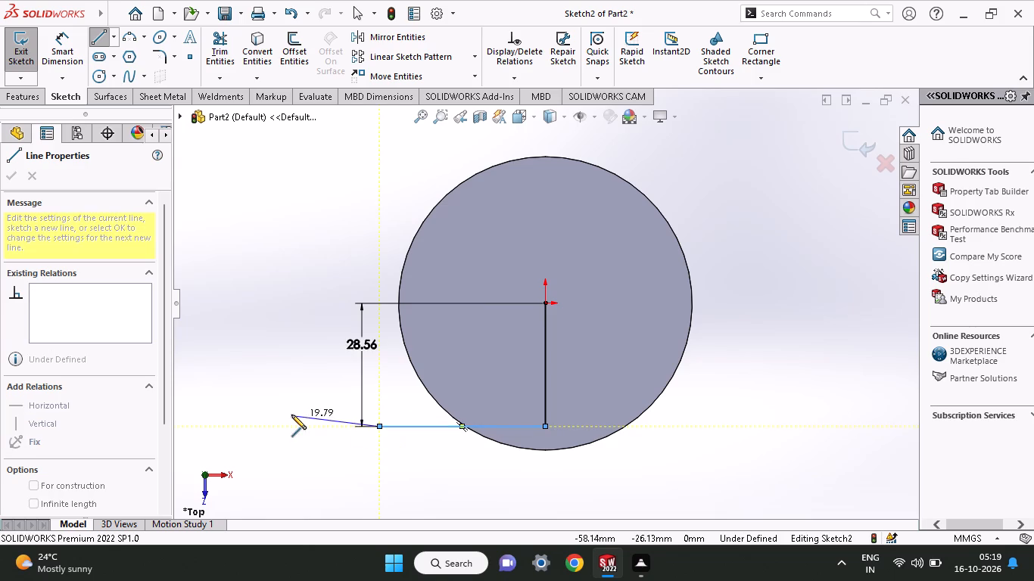
pyautogui.click(312, 402)
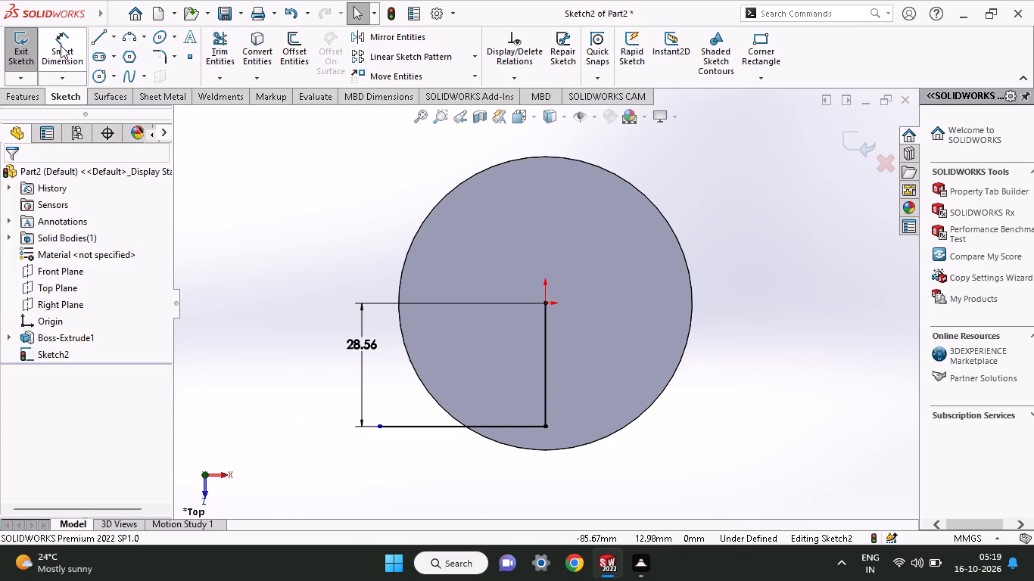
# Dimension the horizontal line running towards -X to a length of 36 mm.
pyautogui.click(61, 45)
pyautogui.click(478, 423)
pyautogui.click(418, 463)
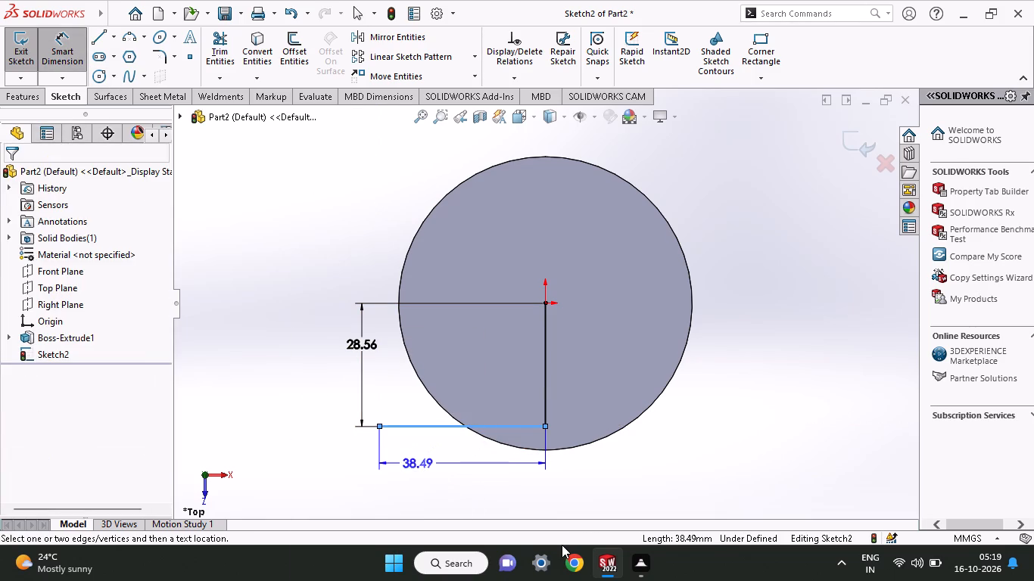
pyautogui.write('36')
pyautogui.press('Return')
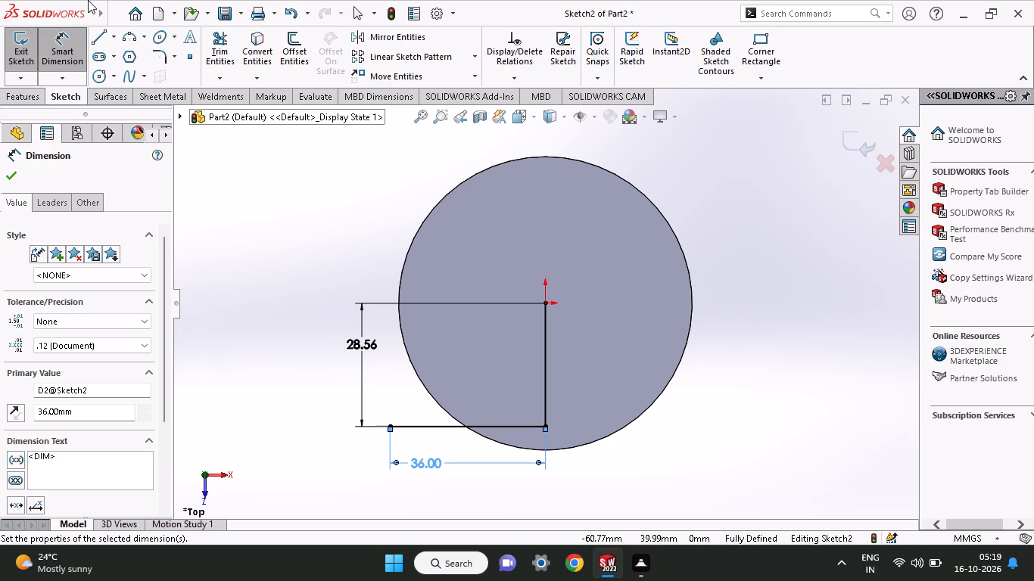
# Draw a second horizontal line about 35 mm long from the vertical line's lower end towards +X.
pyautogui.click(96, 42)
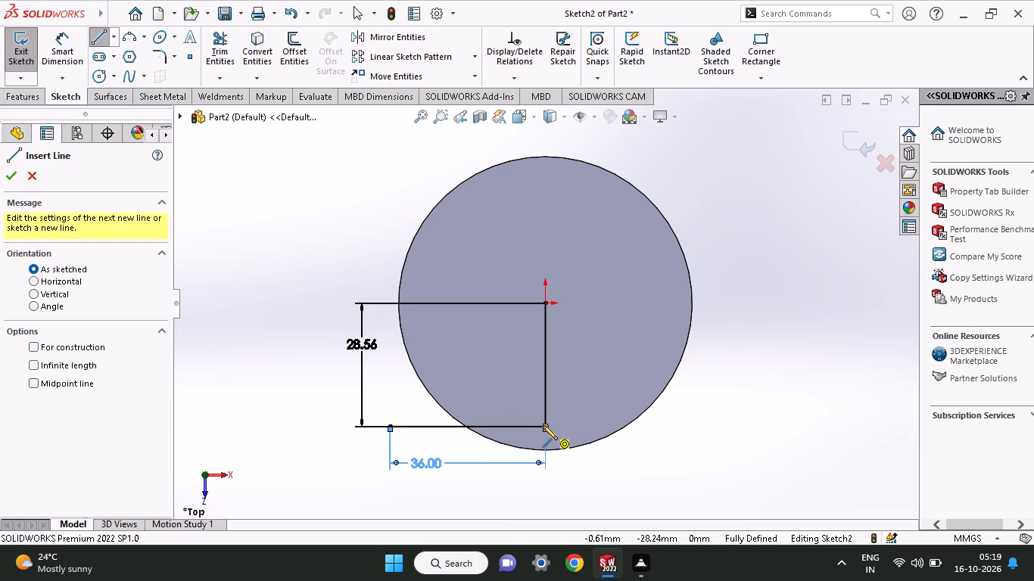
pyautogui.click(543, 425)
pyautogui.click(696, 422)
pyautogui.rightClick(721, 368)
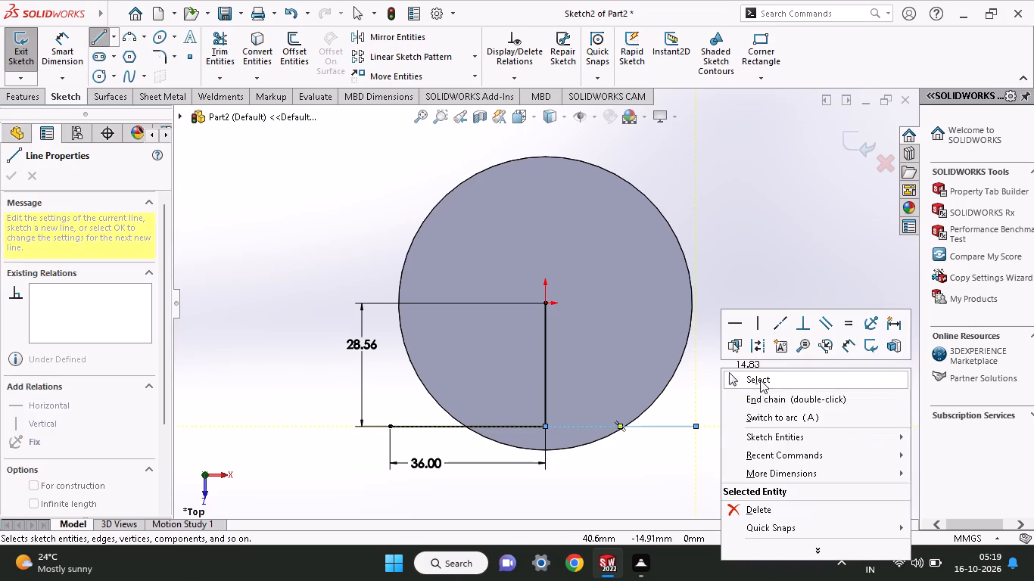
pyautogui.click(760, 380)
# Dimension the horizontal line running towards +X to a length of 36 mm.
pyautogui.click(71, 57)
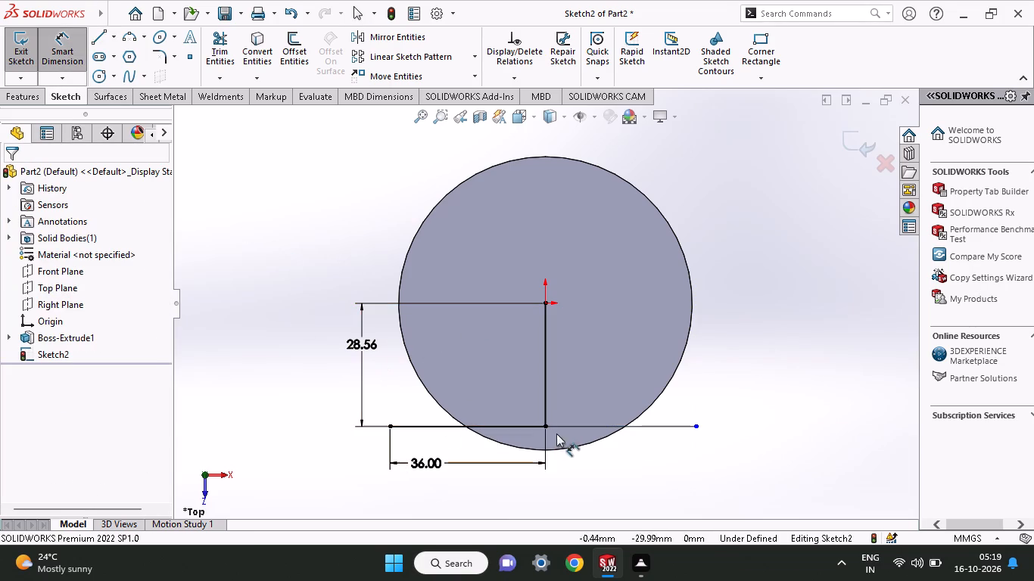
pyautogui.click(566, 425)
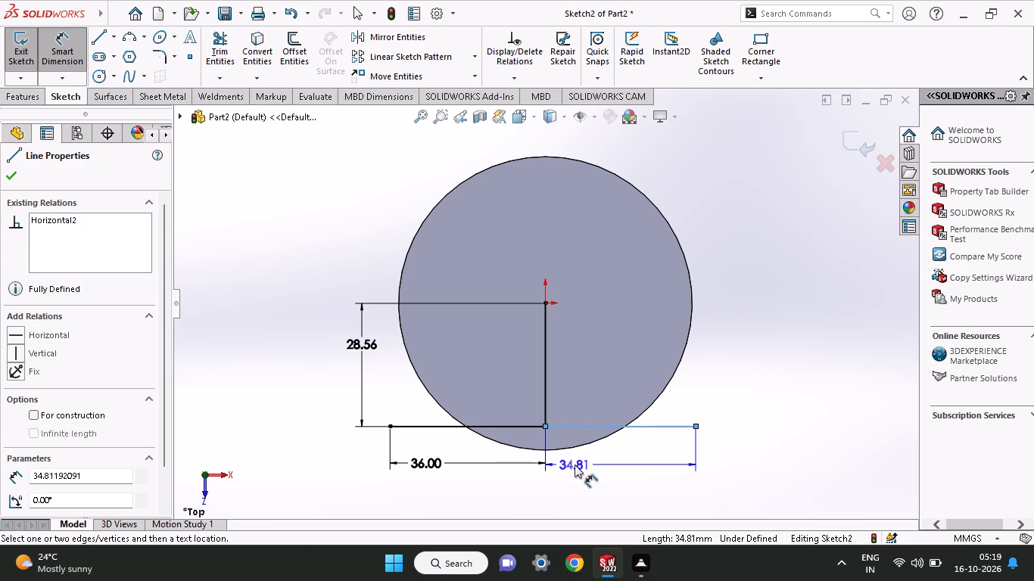
pyautogui.click(575, 463)
pyautogui.write('36')
pyautogui.press('Return')
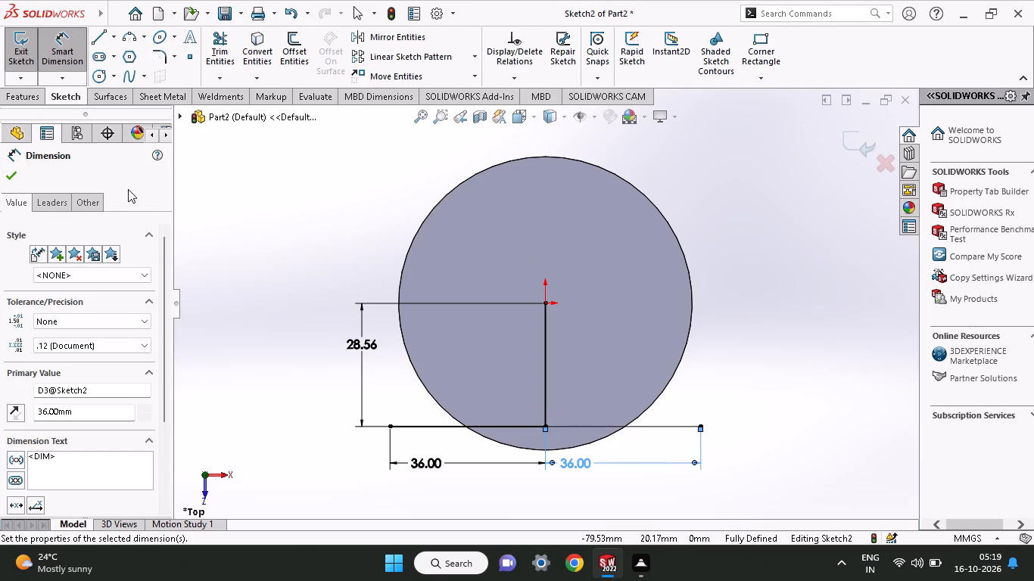
pyautogui.click(17, 176)
# Exit the dimensioned line sketch on the Top Plane.
pyautogui.moveTo(396, 167); pyautogui.dragTo(383, 214, button='middle')
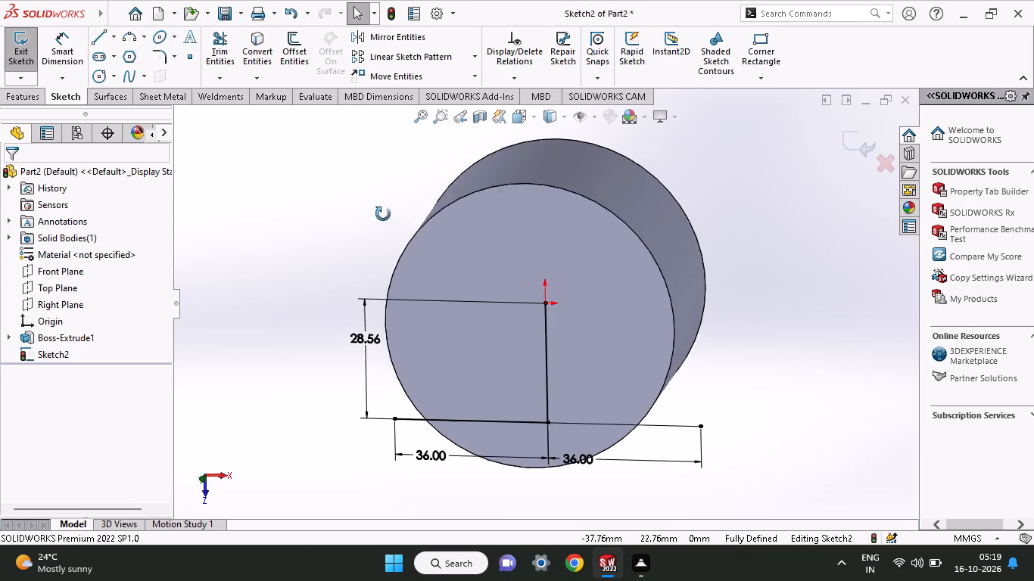
pyautogui.moveTo(383, 214); pyautogui.dragTo(378, 206, button='middle')
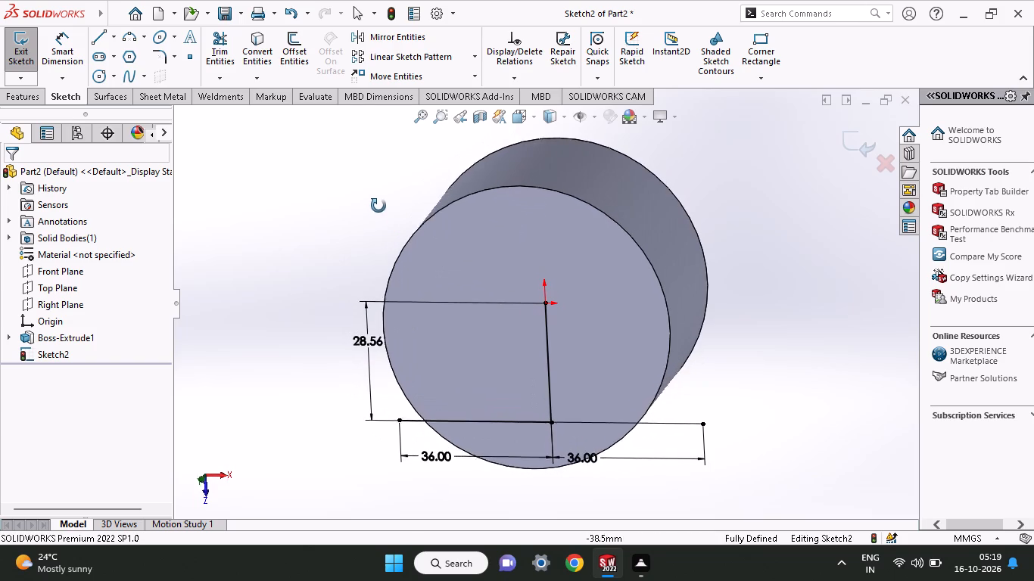
pyautogui.moveTo(378, 206); pyautogui.dragTo(382, 199, button='middle')
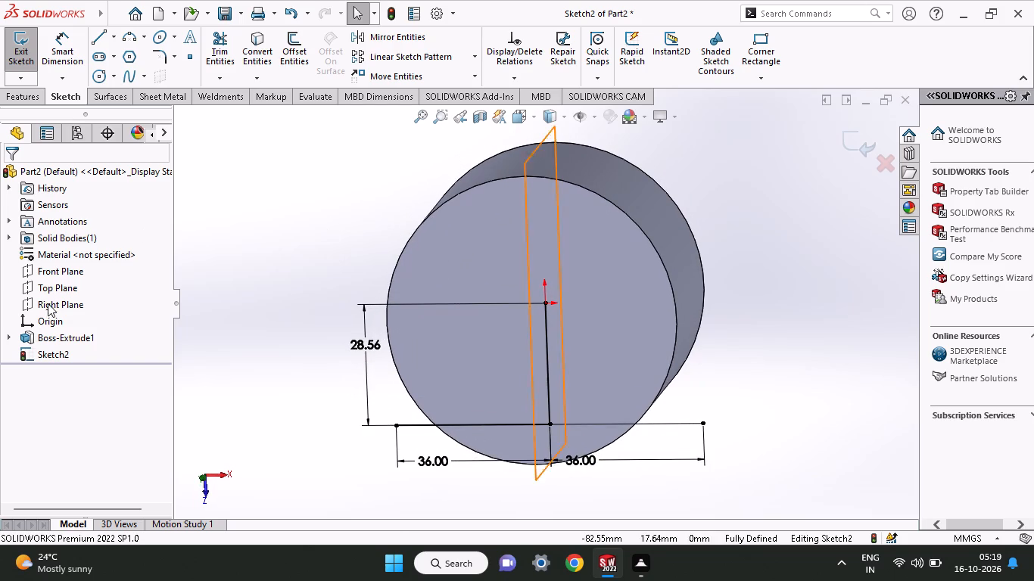
pyautogui.click(47, 305)
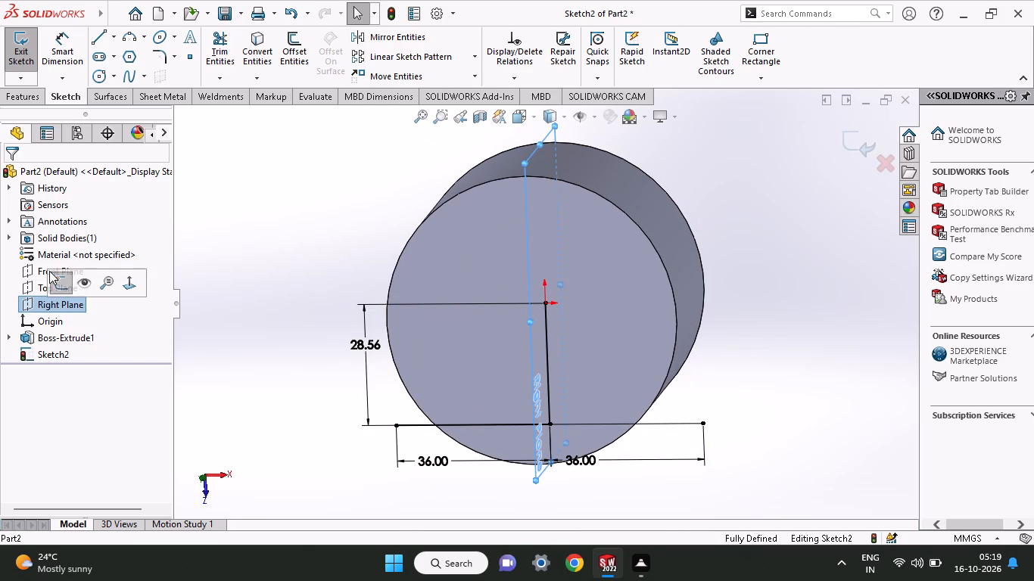
pyautogui.click(30, 272)
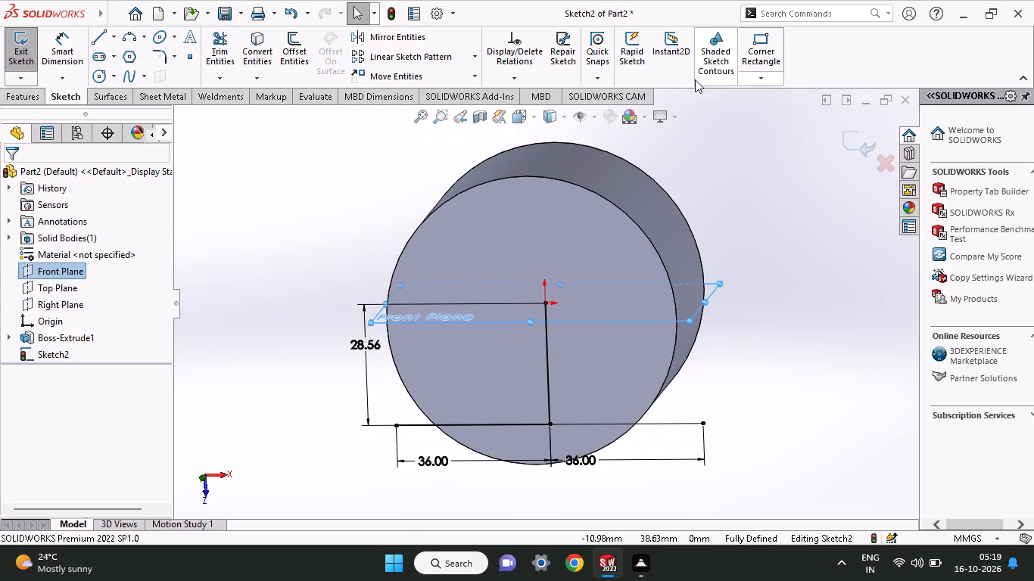
pyautogui.click(30, 104)
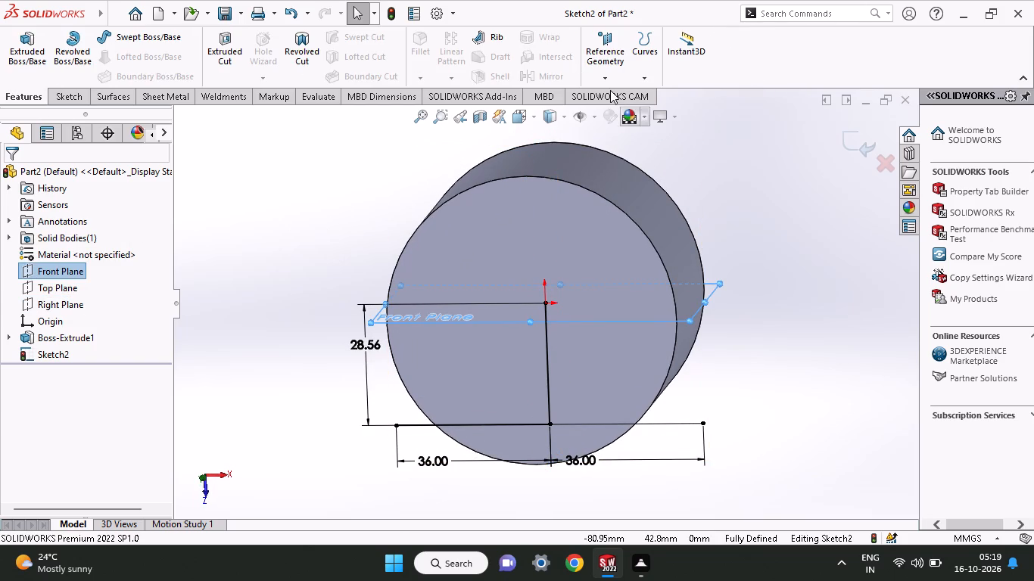
pyautogui.click(609, 80)
pyautogui.rightClick(723, 142)
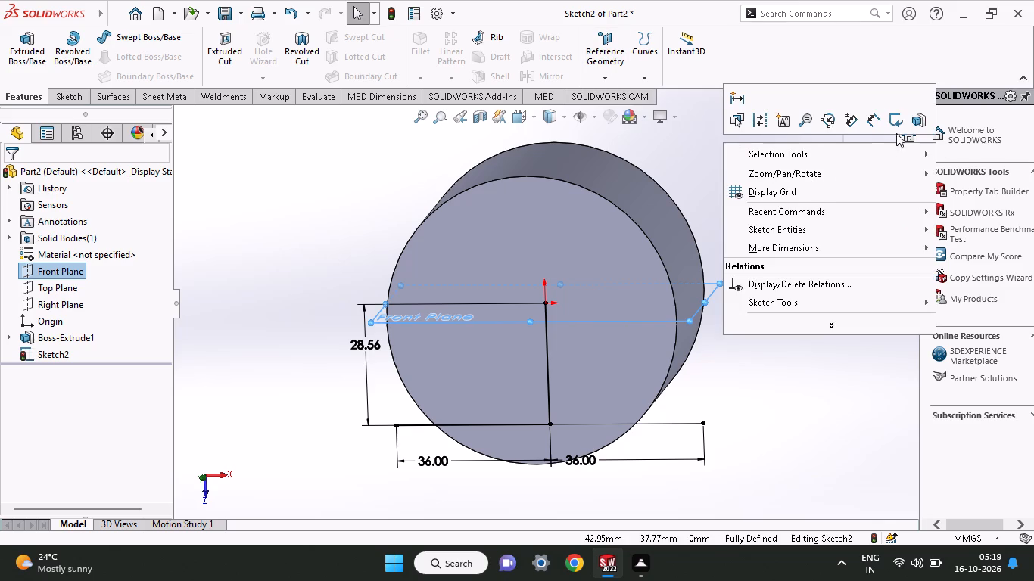
pyautogui.click(896, 126)
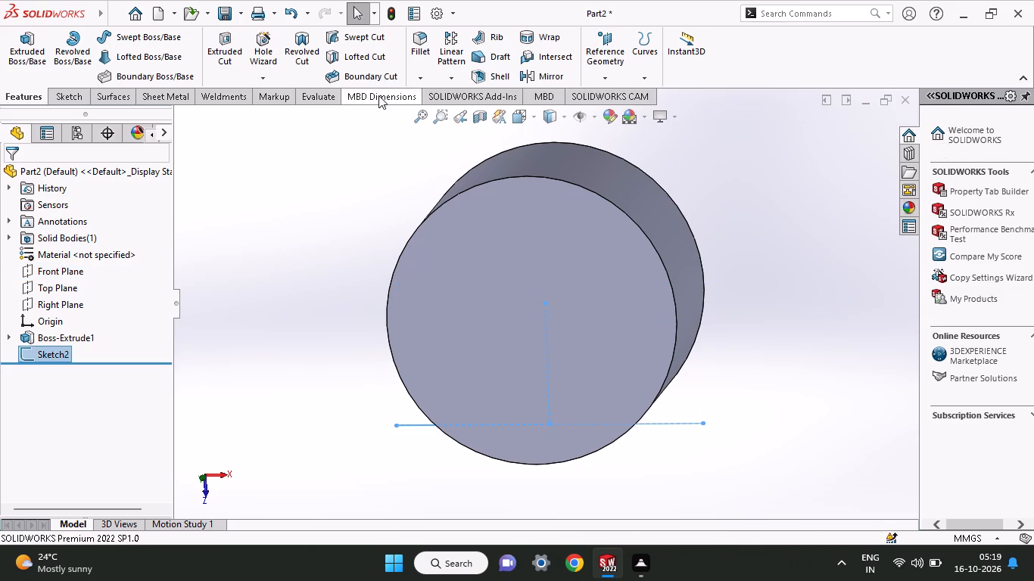
# Create a reference plane offset 28.50 mm from the Front Plane towards +Z.
pyautogui.click(611, 77)
pyautogui.click(608, 95)
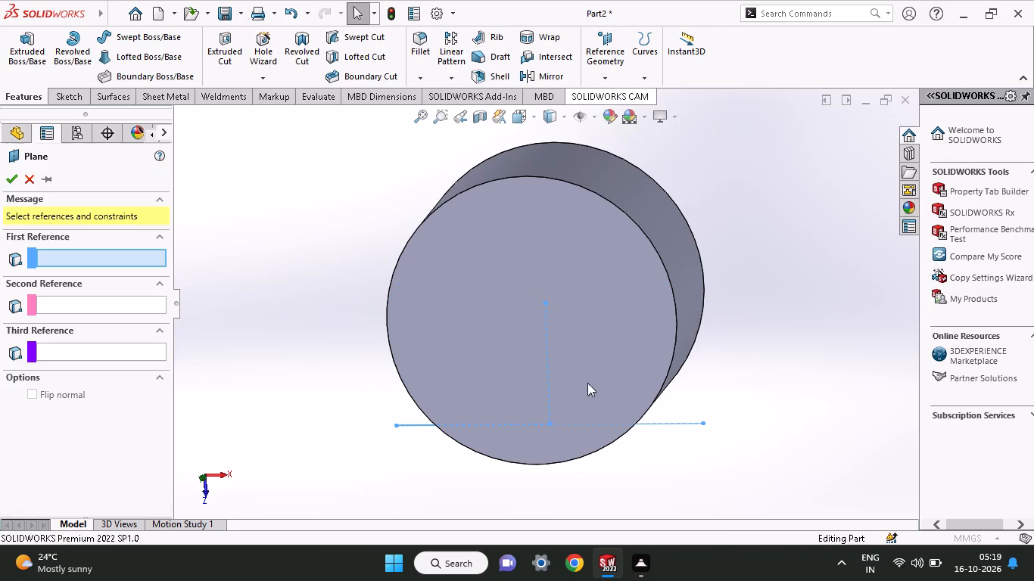
pyautogui.click(180, 117)
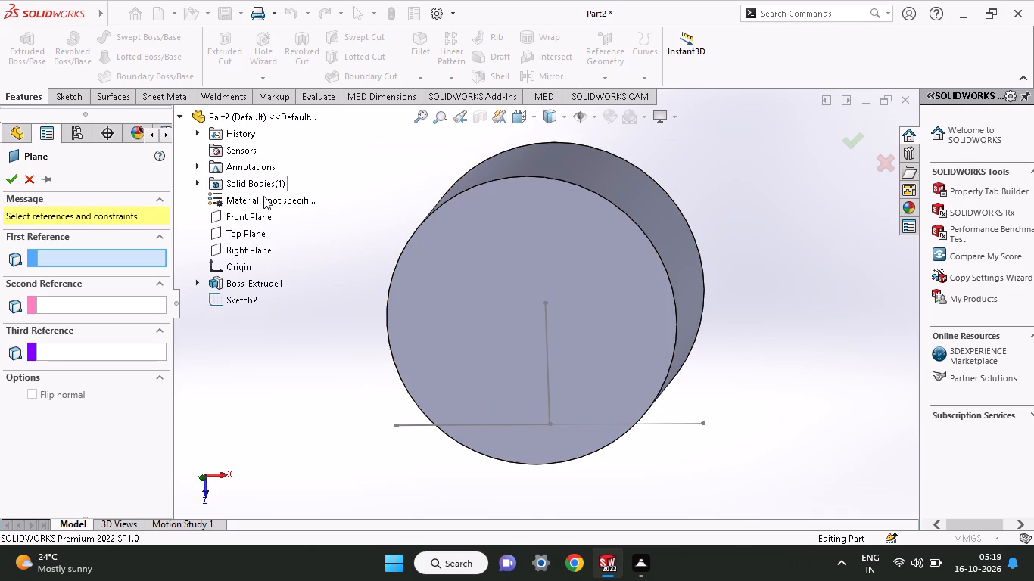
pyautogui.click(256, 210)
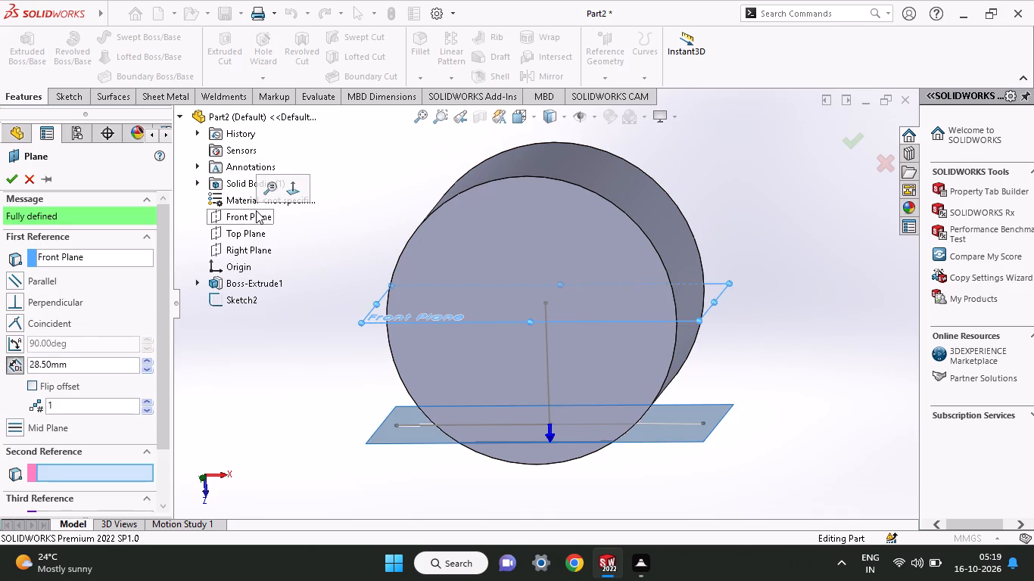
pyautogui.click(11, 187)
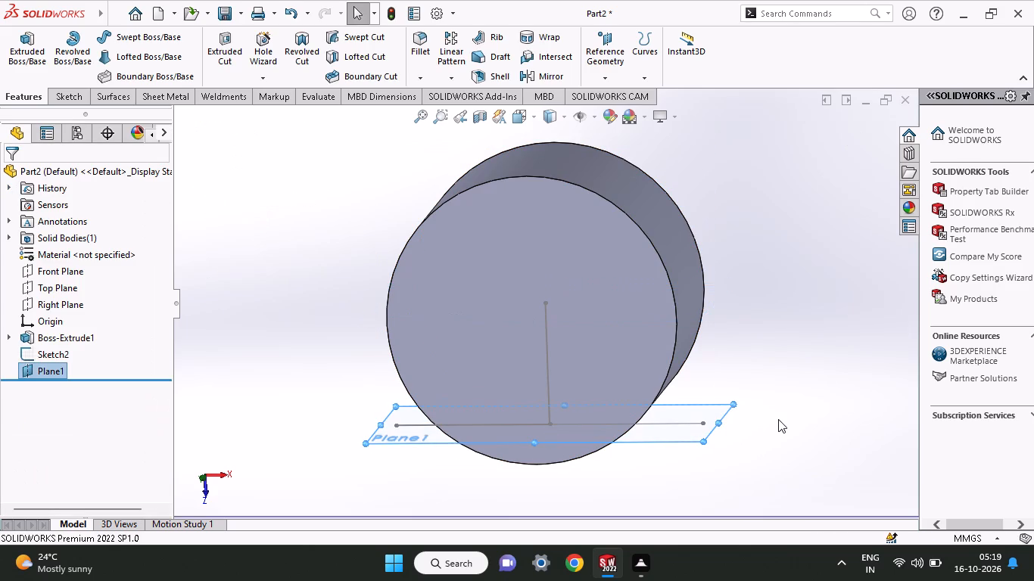
# Open a sketch on the offset plane and draw two circles, about 6.4 mm and 3.4 mm diameter, centred on the cylinder's -X edge above and below mid-height.
pyautogui.moveTo(778, 419); pyautogui.dragTo(753, 243, button='middle')
pyautogui.click(656, 329)
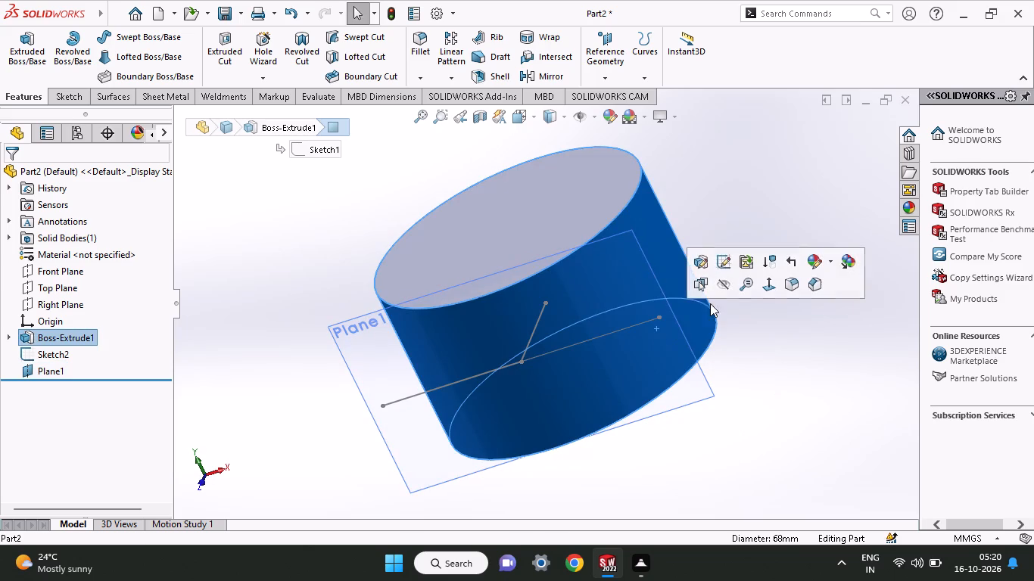
pyautogui.click(758, 350)
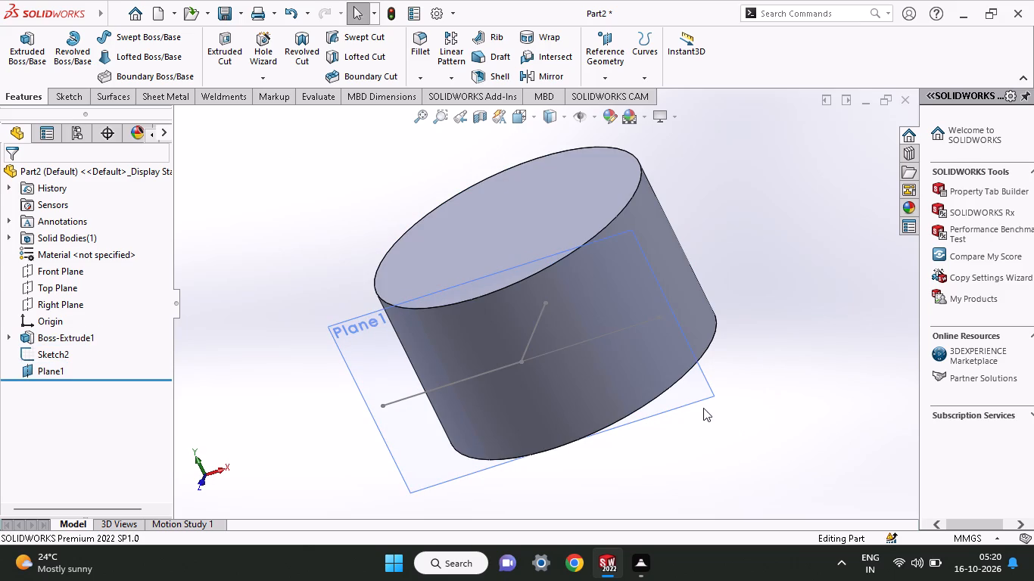
pyautogui.click(697, 385)
pyautogui.click(760, 342)
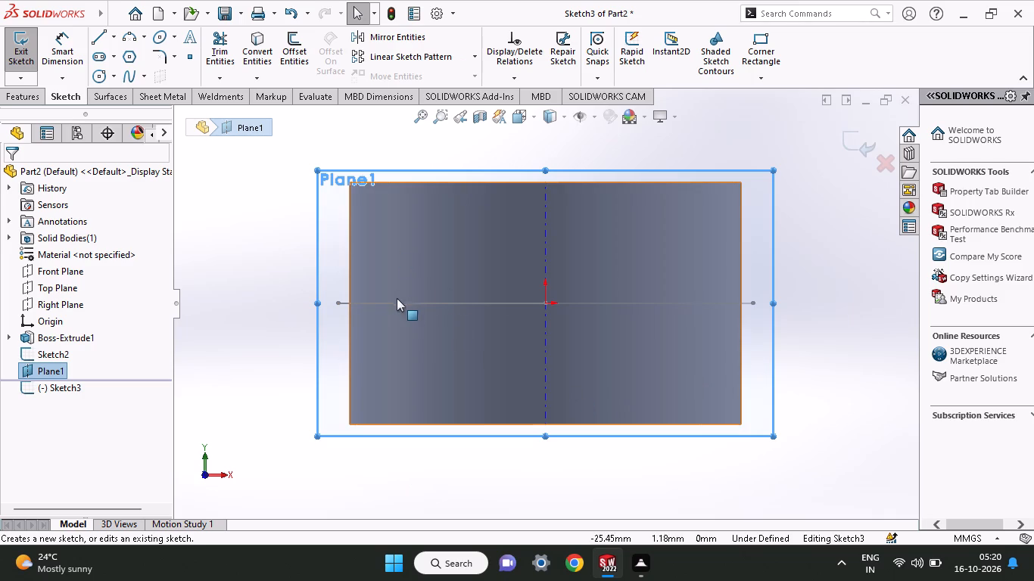
pyautogui.click(94, 82)
pyautogui.click(350, 240)
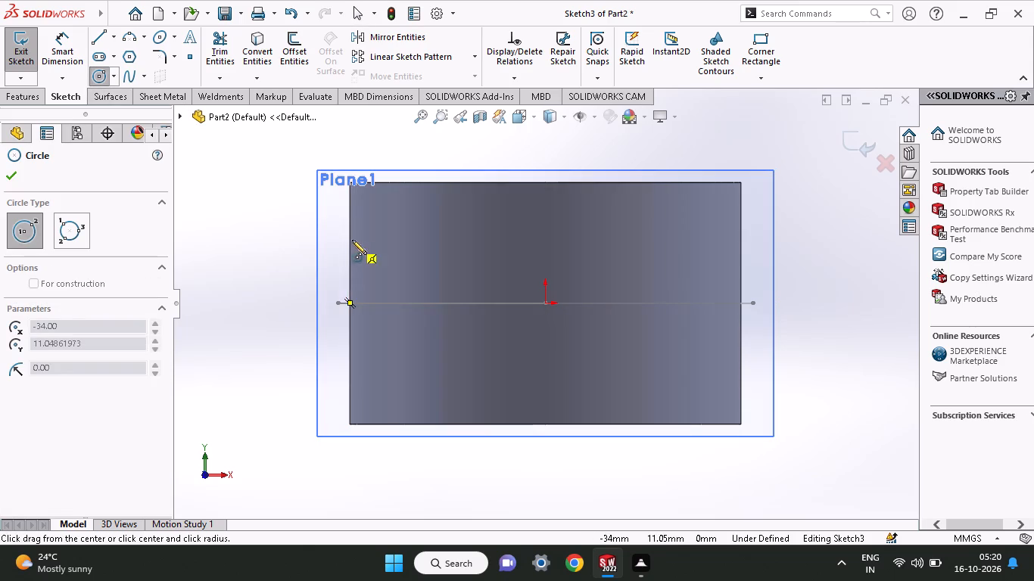
pyautogui.click(366, 249)
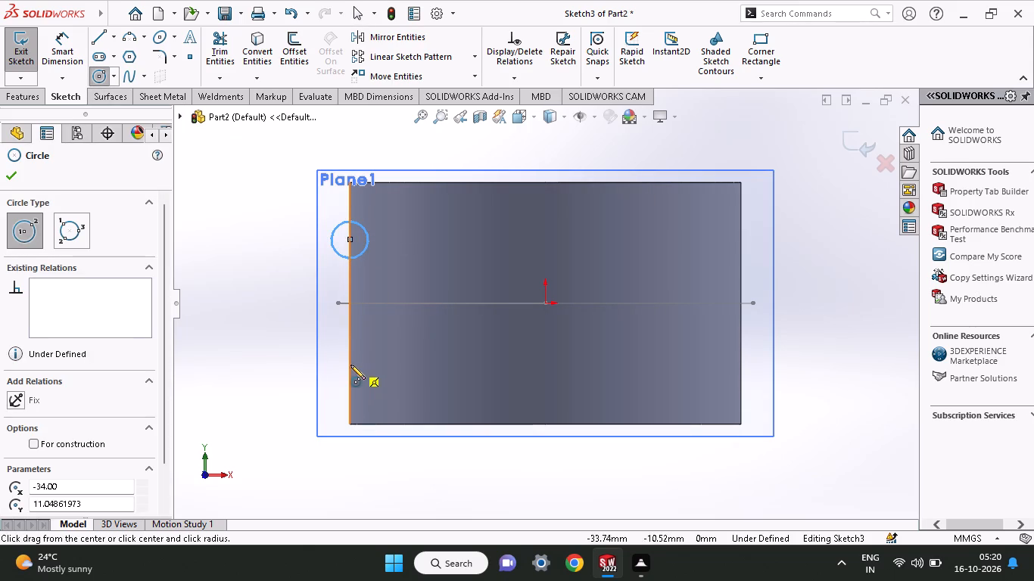
pyautogui.click(350, 365)
pyautogui.click(360, 368)
# Dimension the upper and lower circles to a diameter of 3 mm each.
pyautogui.click(66, 51)
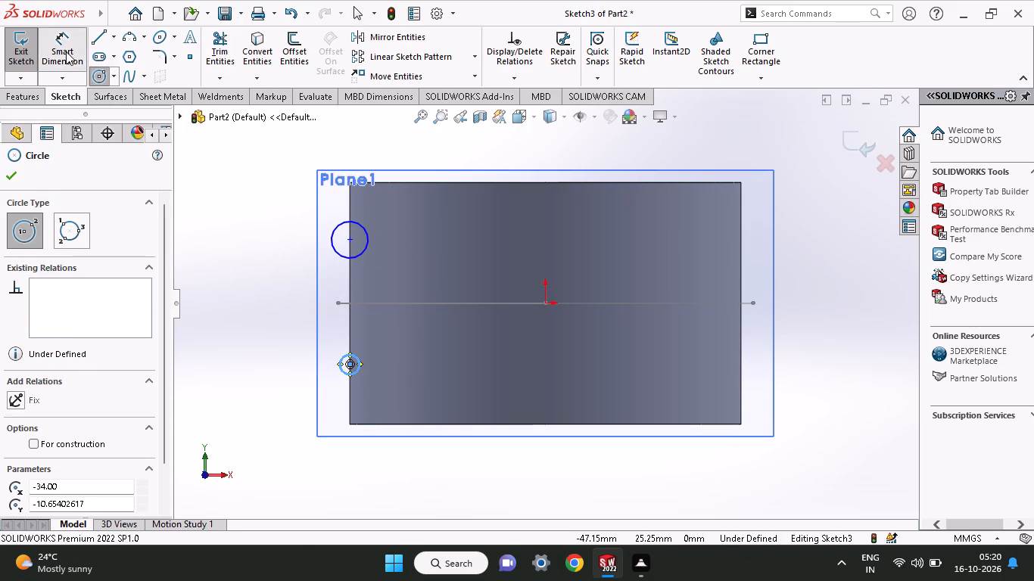
pyautogui.click(339, 256)
pyautogui.click(279, 256)
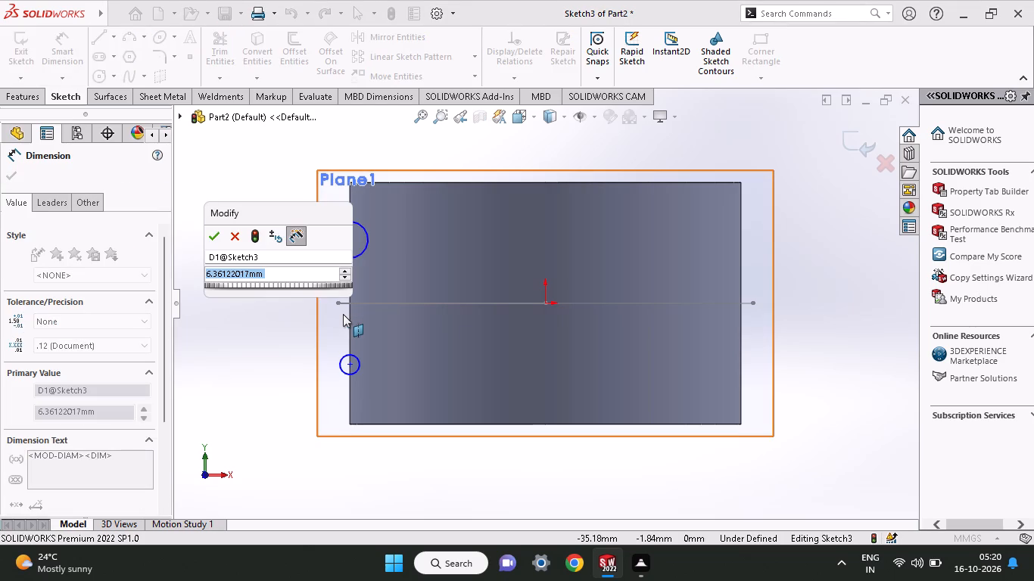
pyautogui.press('3')
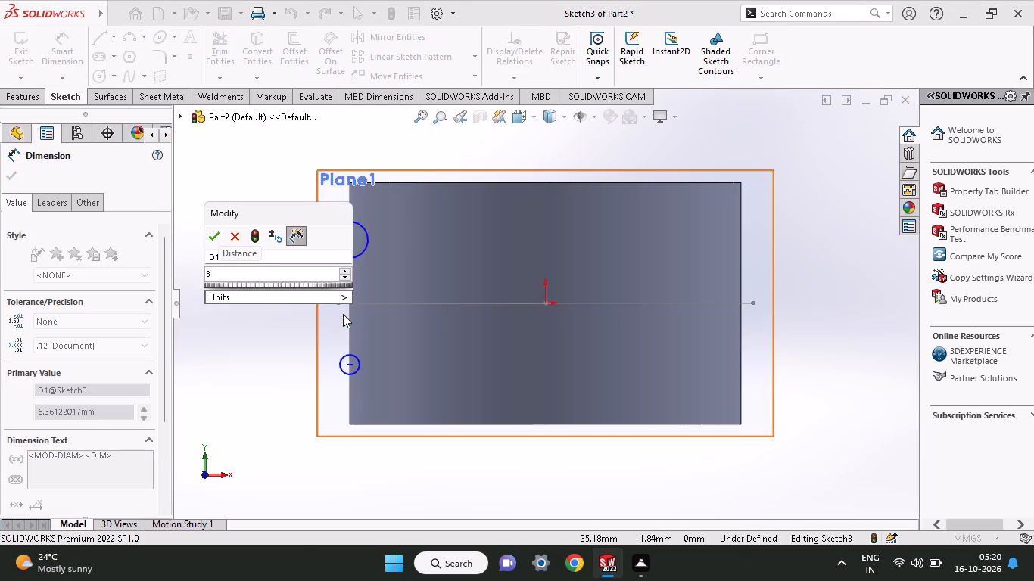
pyautogui.press('Return')
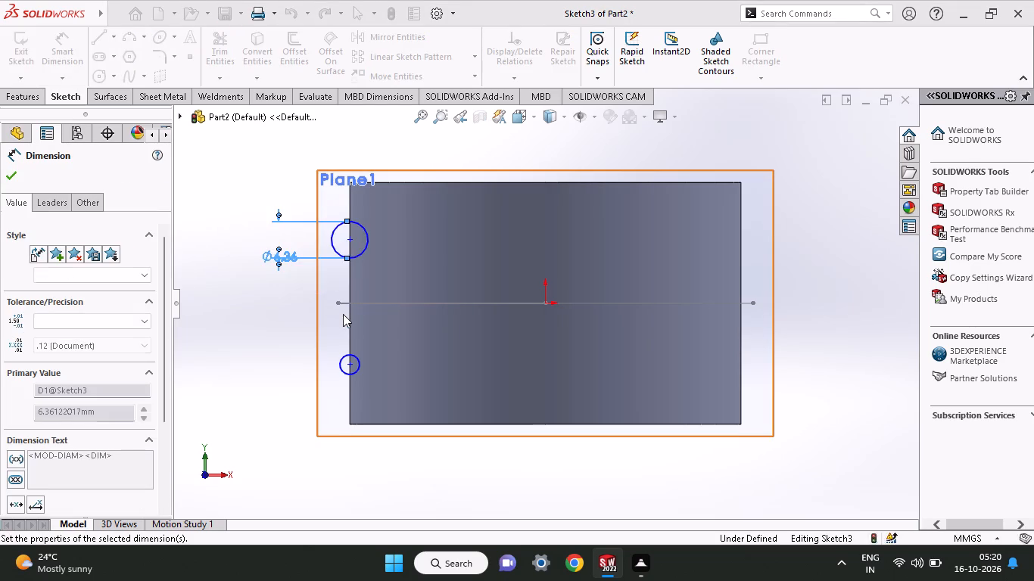
pyautogui.click(345, 374)
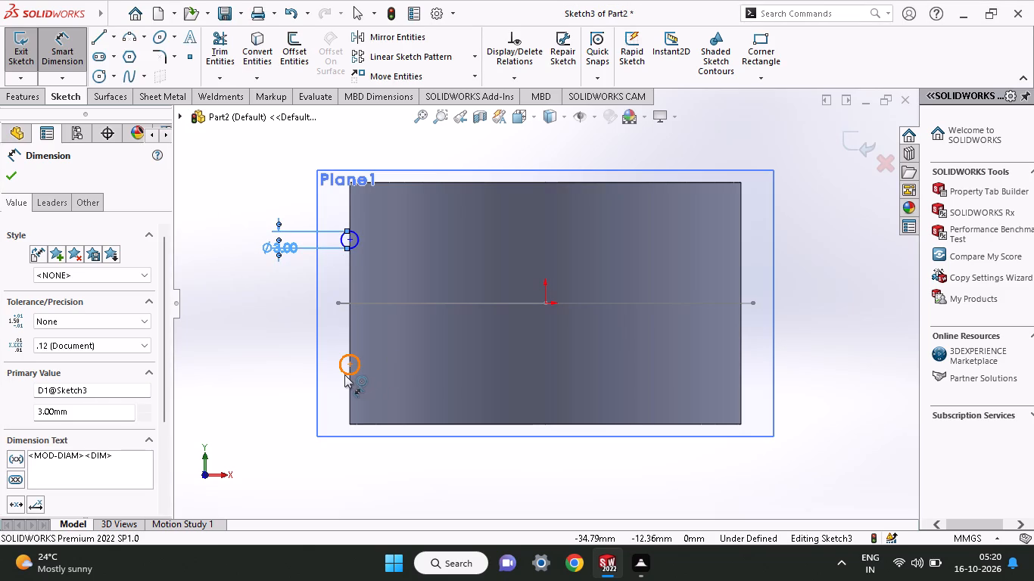
pyautogui.click(257, 373)
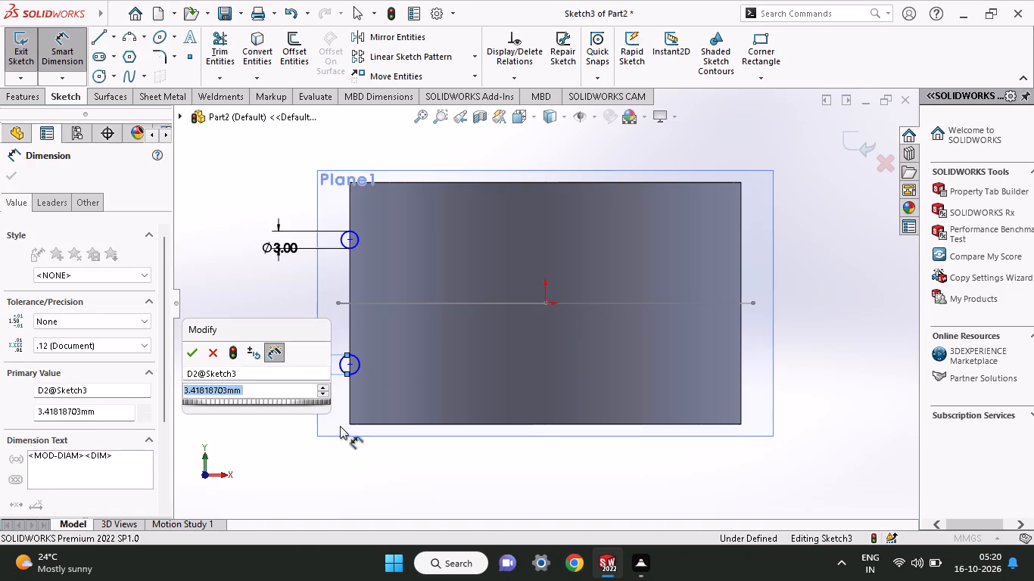
pyautogui.press('3')
pyautogui.press('Return')
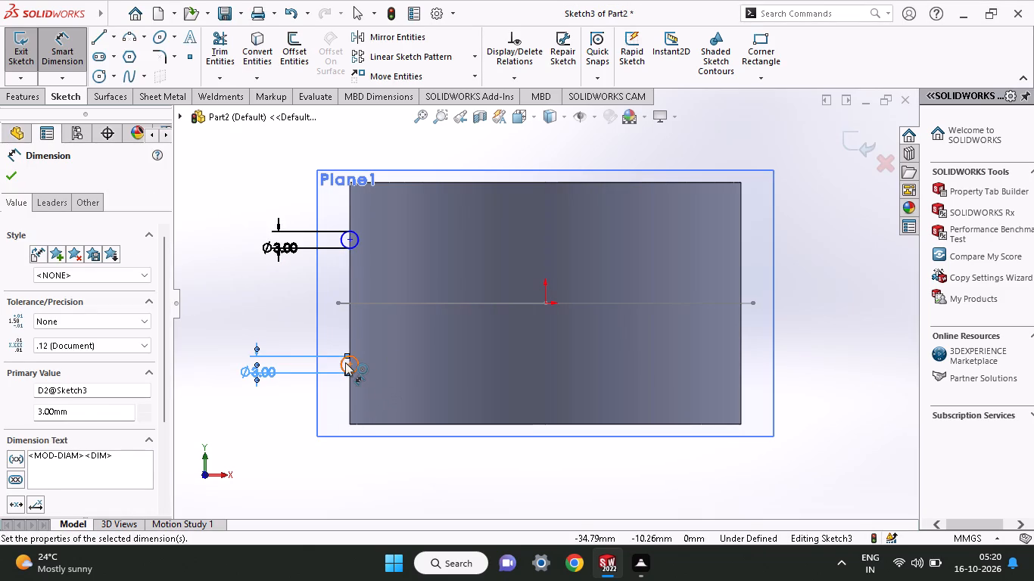
# Dimension the lower circle's centre 12 mm below the horizontal sketch line.
pyautogui.click(347, 362)
pyautogui.click(336, 303)
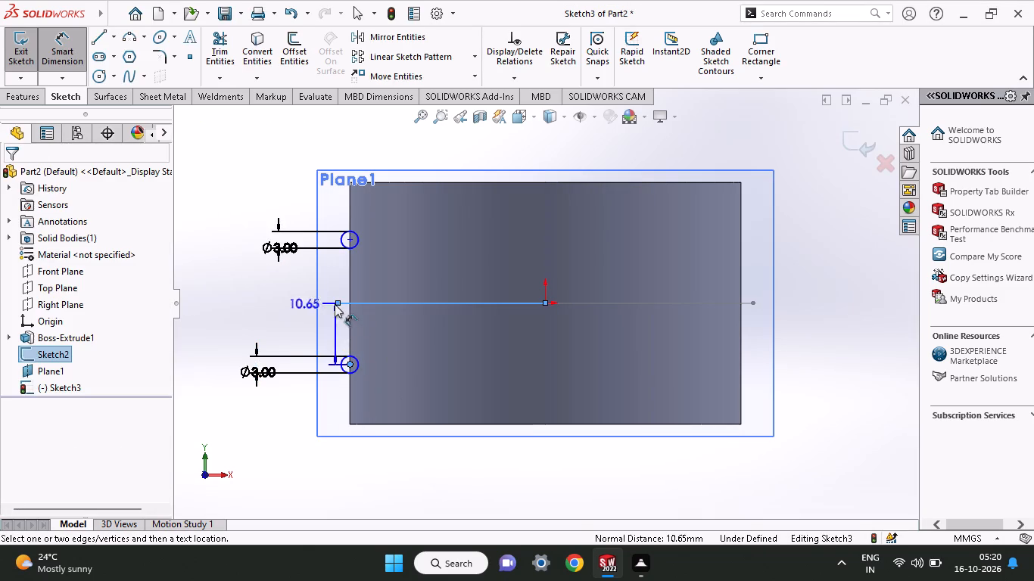
pyautogui.click(303, 326)
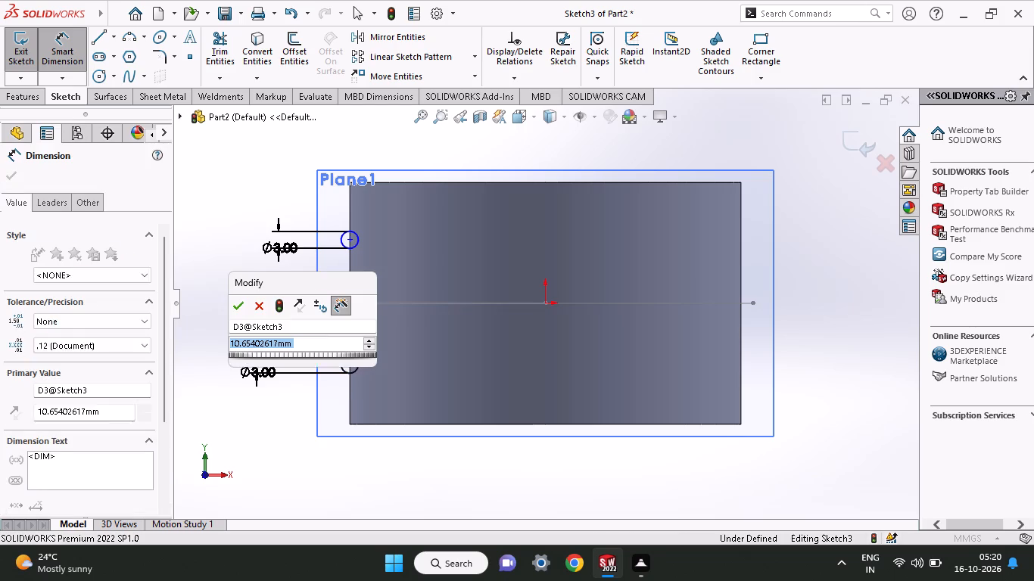
pyautogui.write('12')
pyautogui.press('Return')
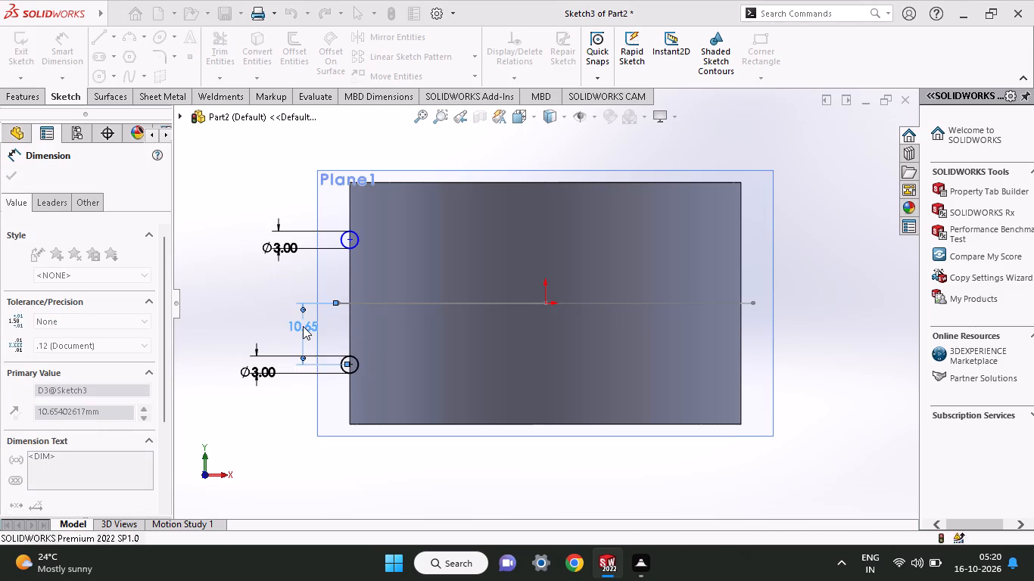
# Dimension the upper circle's centre 12 mm above the horizontal sketch line and finish dimensioning.
pyautogui.click(340, 302)
pyautogui.click(352, 240)
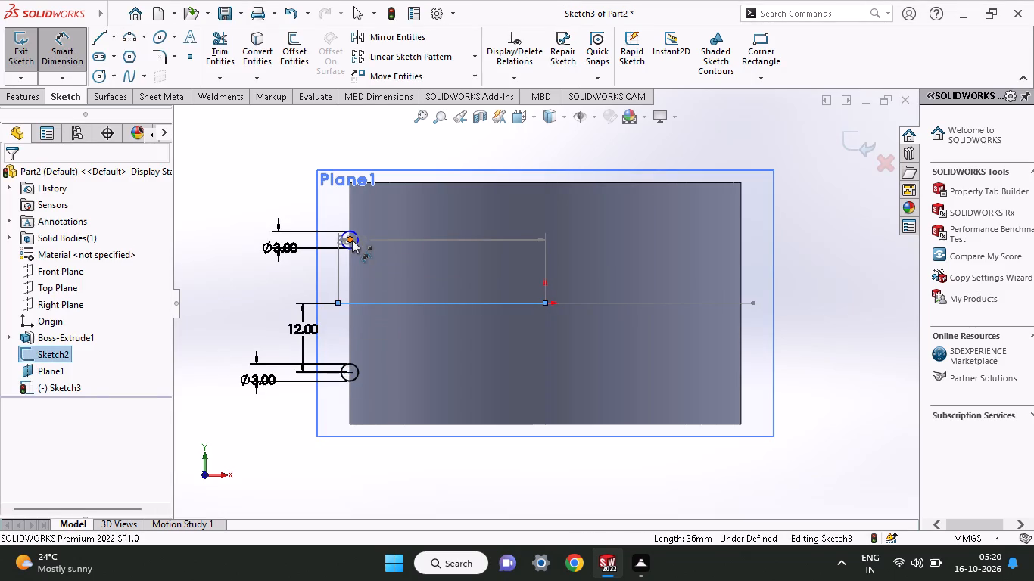
pyautogui.click(378, 271)
pyautogui.write('12')
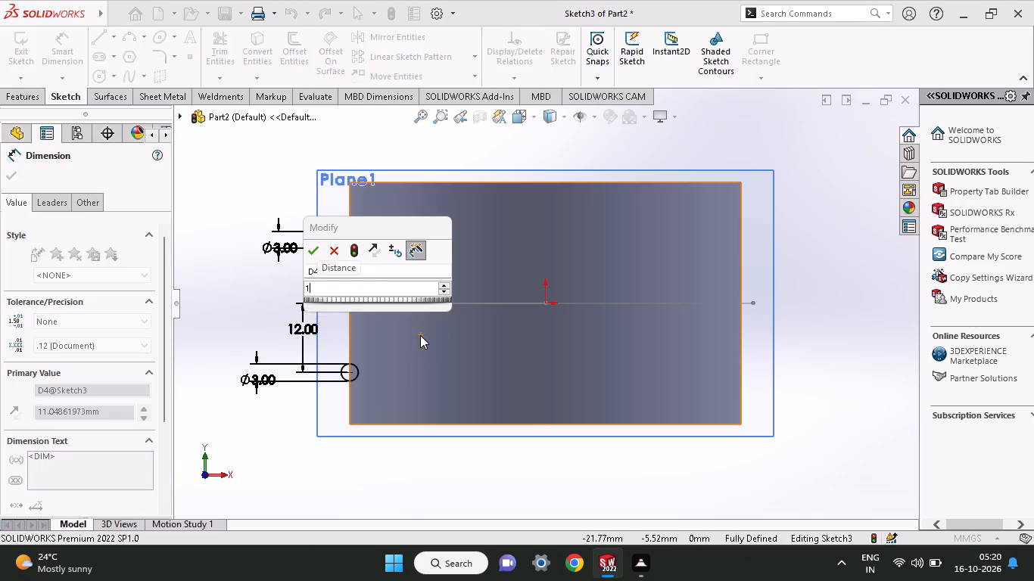
pyautogui.press('Return')
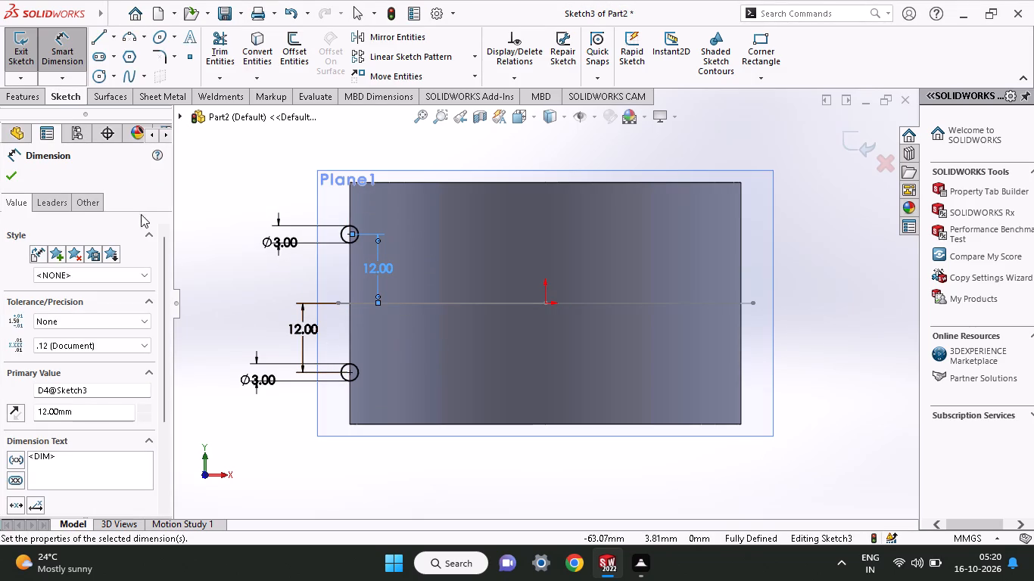
pyautogui.click(6, 174)
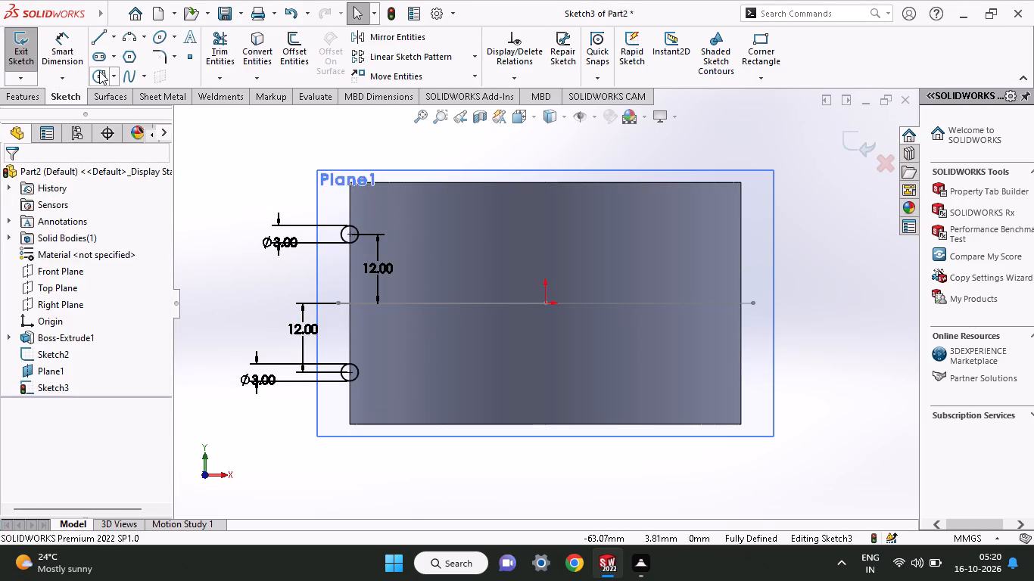
# Draw a larger concentric circle around each 3 mm circle, about 6.8 mm diameter on the lower and 6.9 mm on the upper.
pyautogui.click(99, 71)
pyautogui.click(346, 373)
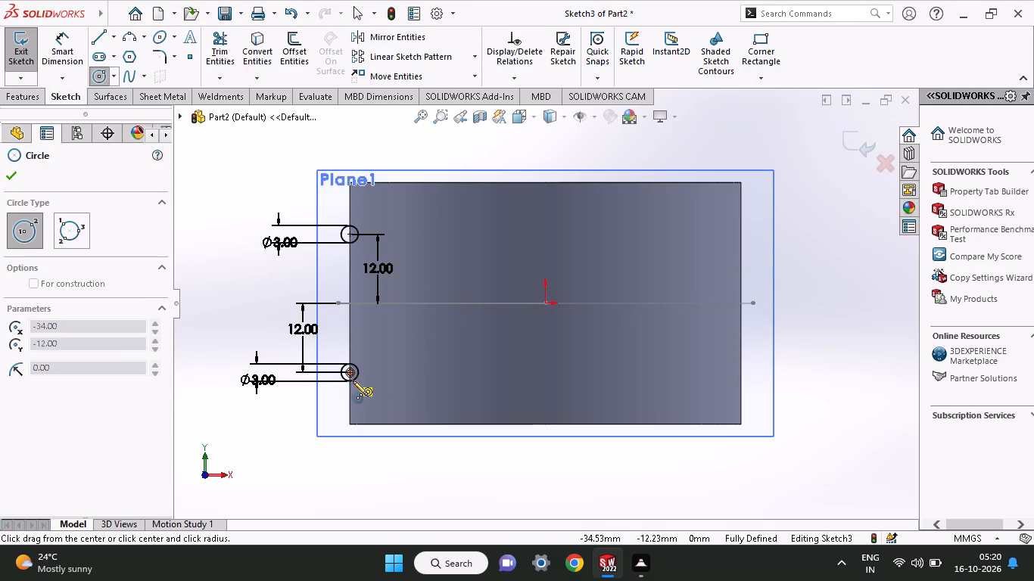
pyautogui.click(364, 386)
pyautogui.click(347, 236)
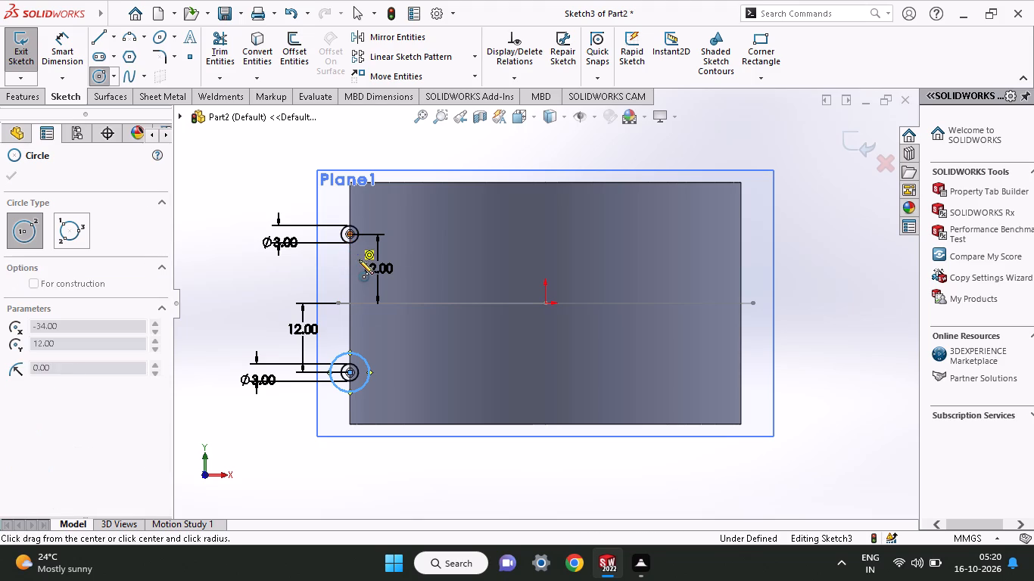
pyautogui.click(355, 253)
# Dimension the lower and upper outer circles to a diameter of 8 mm each.
pyautogui.click(46, 56)
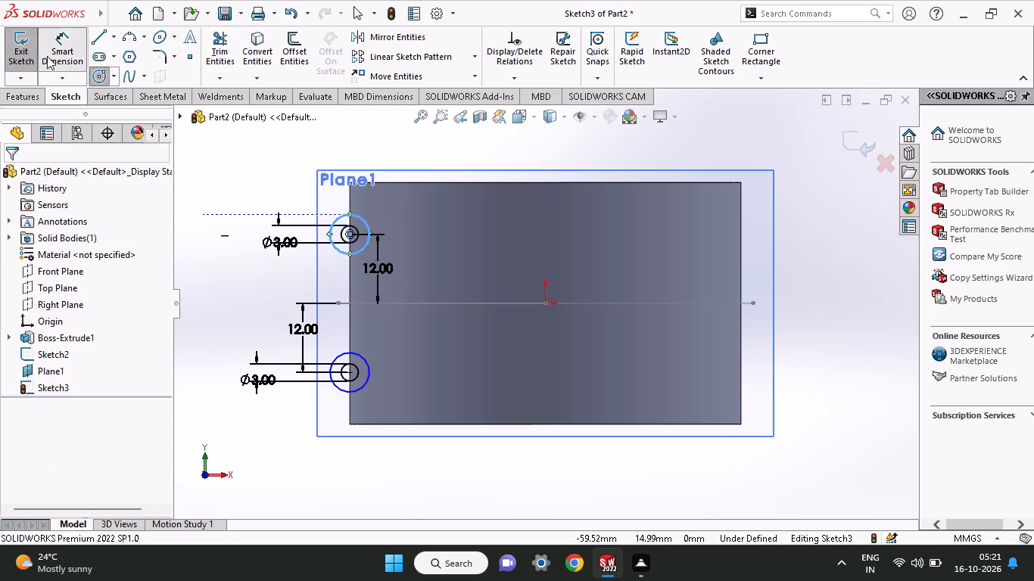
pyautogui.click(351, 388)
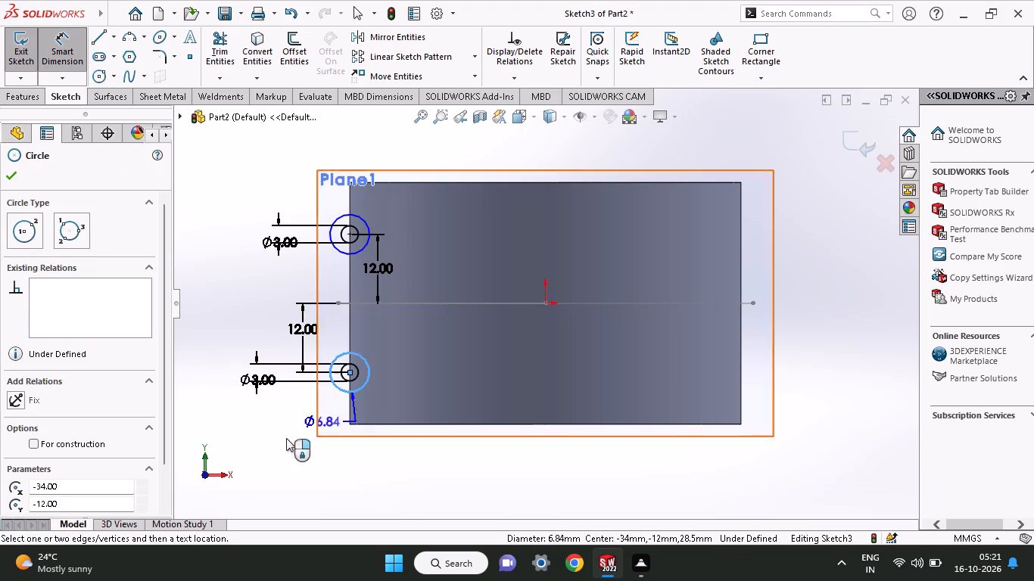
pyautogui.click(275, 443)
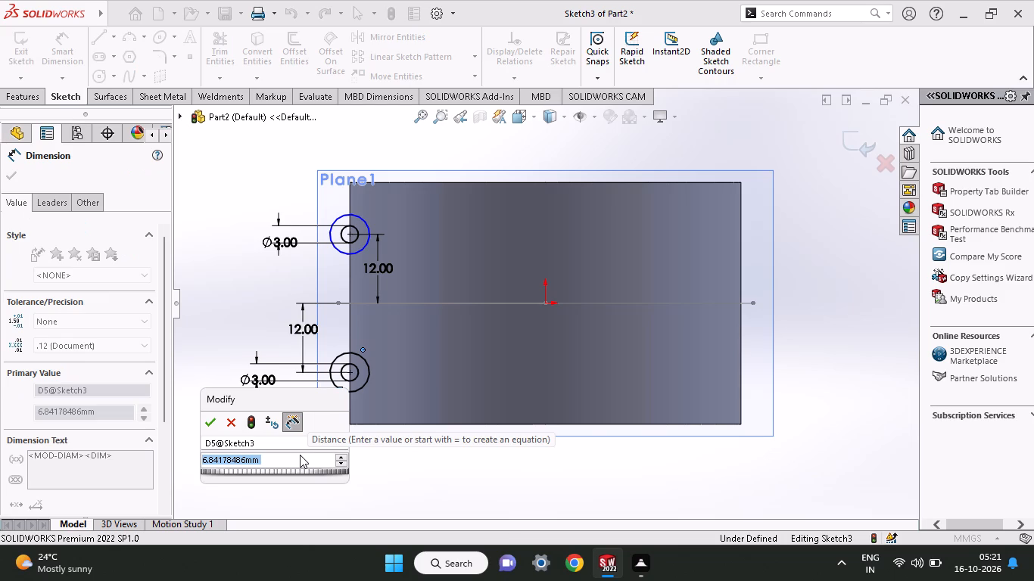
pyautogui.press('8')
pyautogui.press('Return')
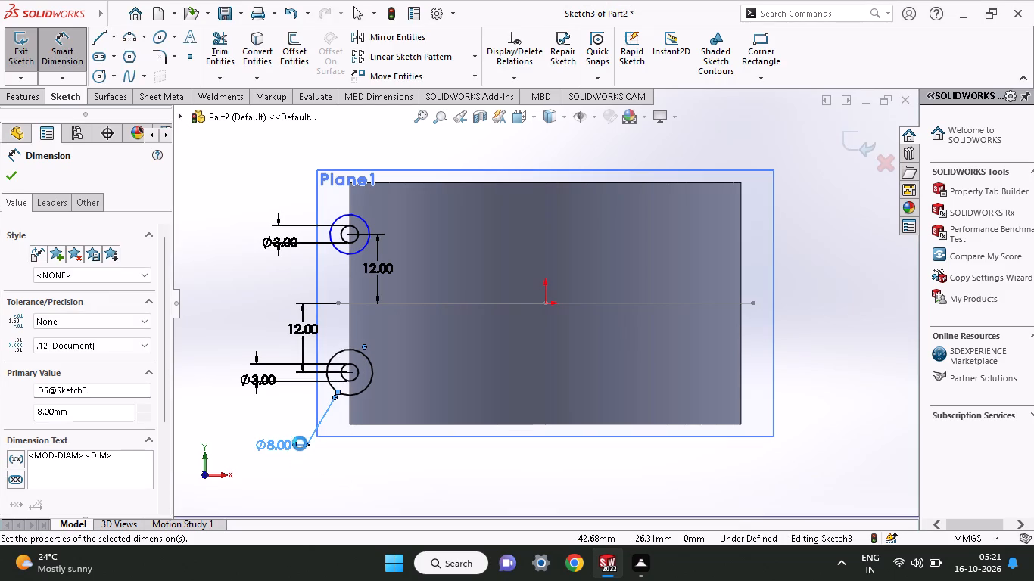
pyautogui.click(336, 249)
pyautogui.click(251, 191)
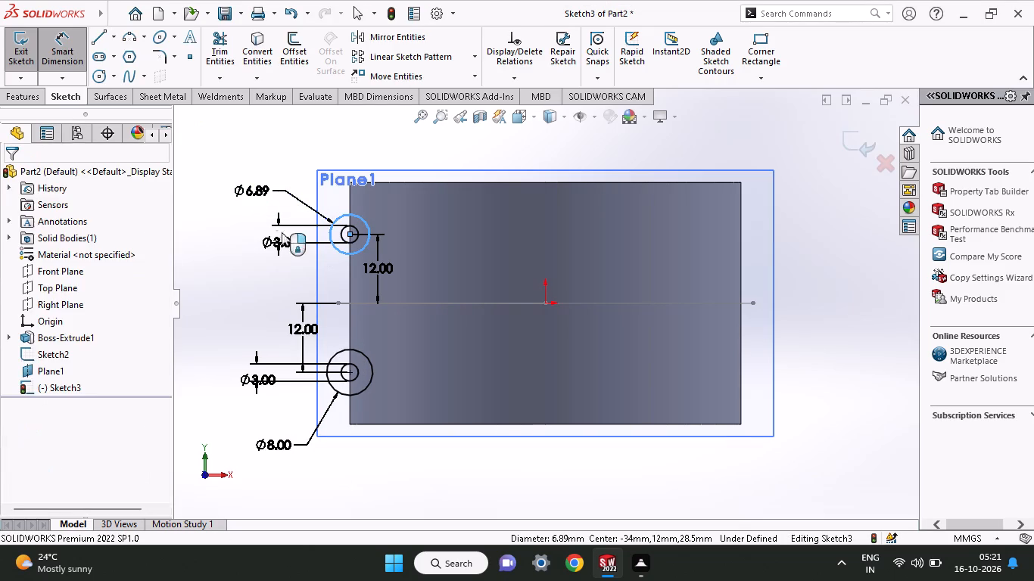
pyautogui.press('8')
pyautogui.press('Return')
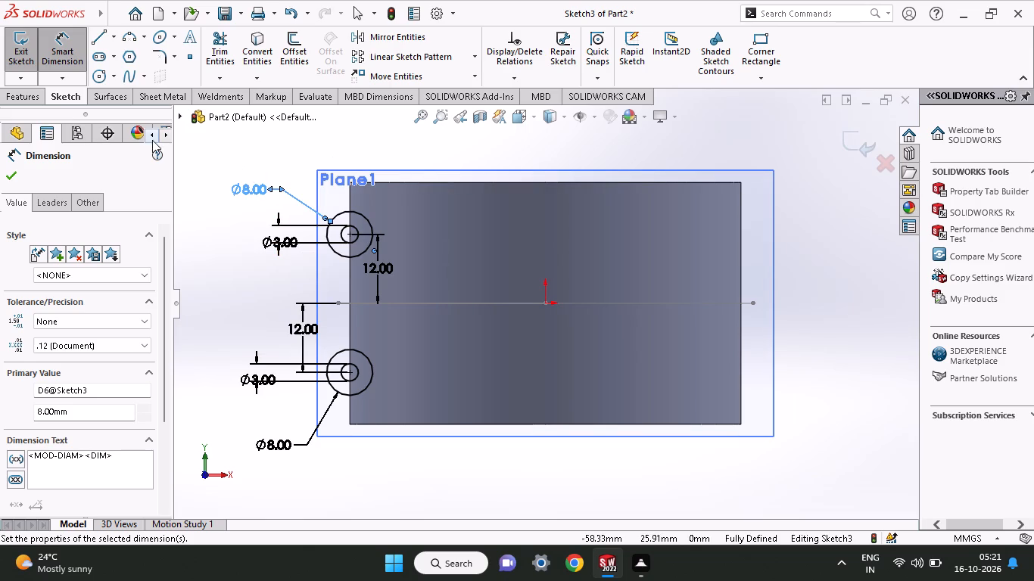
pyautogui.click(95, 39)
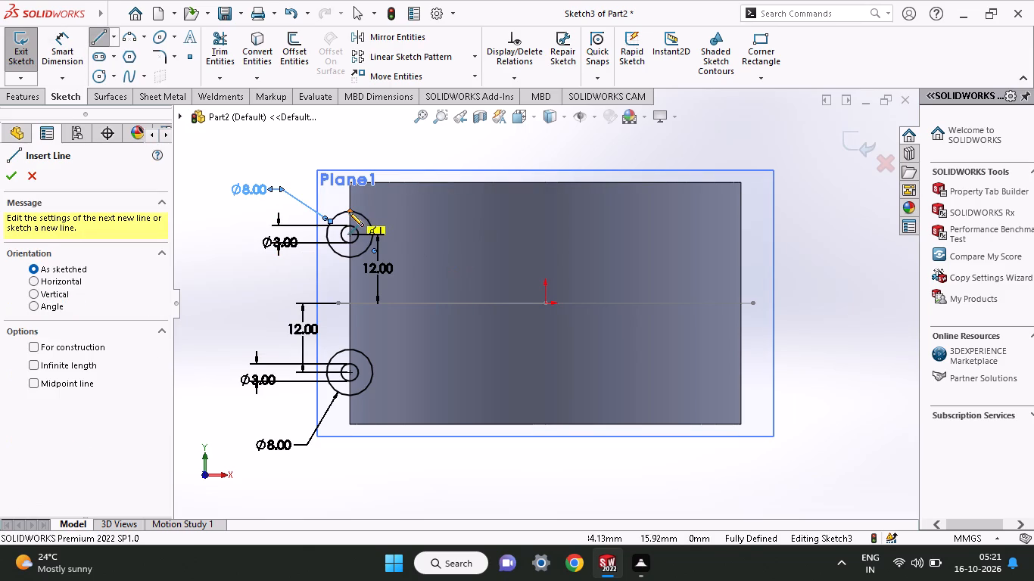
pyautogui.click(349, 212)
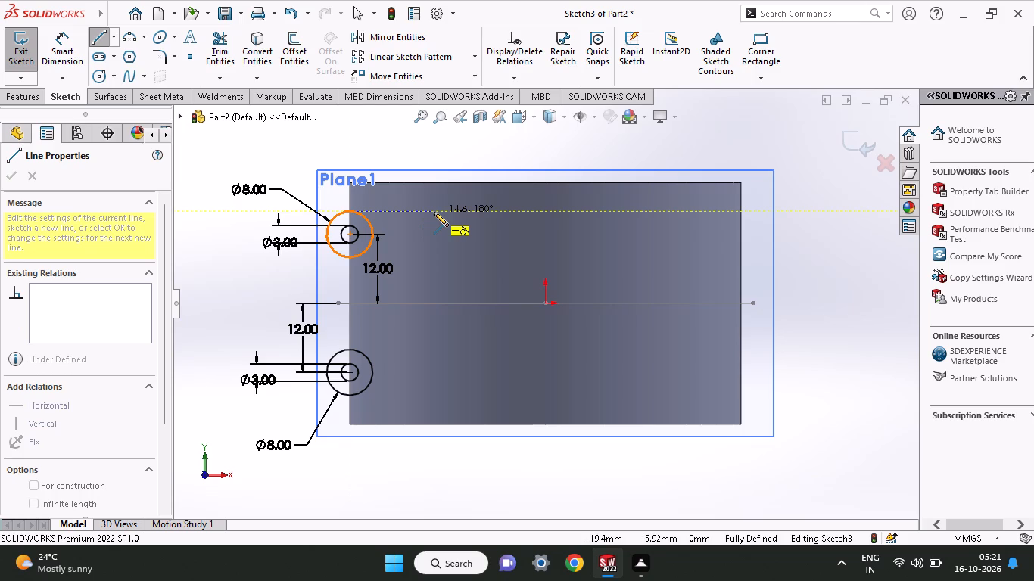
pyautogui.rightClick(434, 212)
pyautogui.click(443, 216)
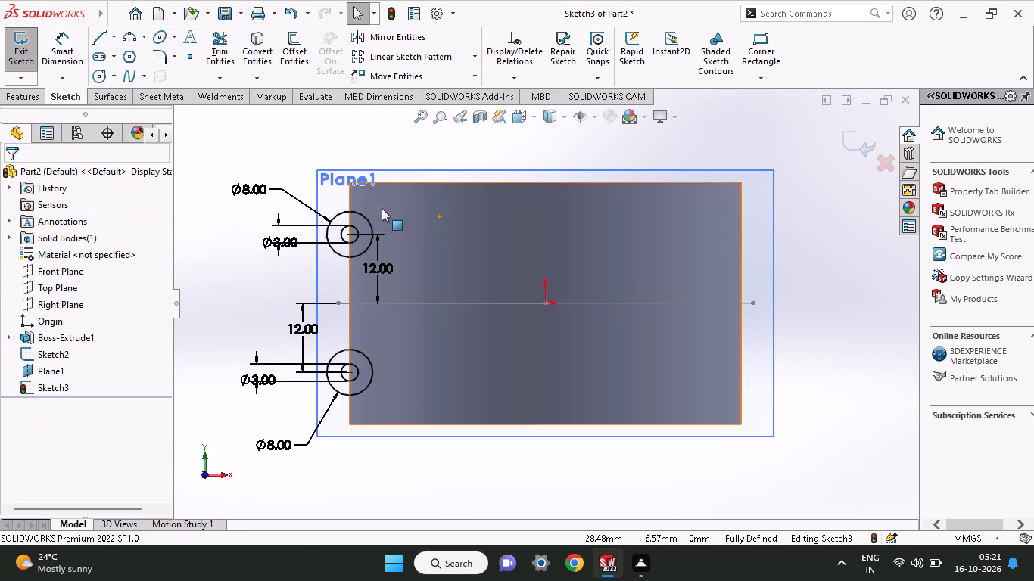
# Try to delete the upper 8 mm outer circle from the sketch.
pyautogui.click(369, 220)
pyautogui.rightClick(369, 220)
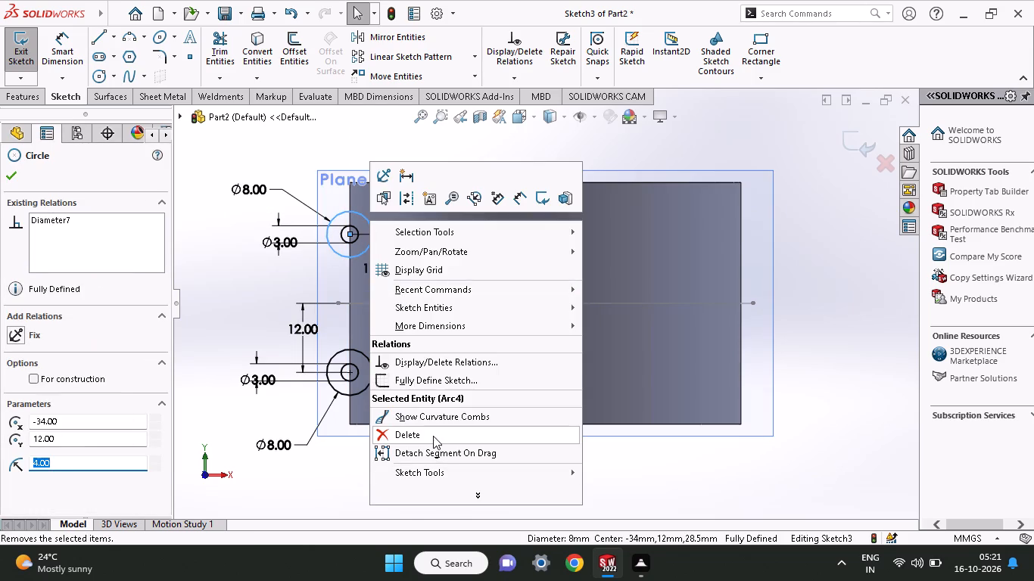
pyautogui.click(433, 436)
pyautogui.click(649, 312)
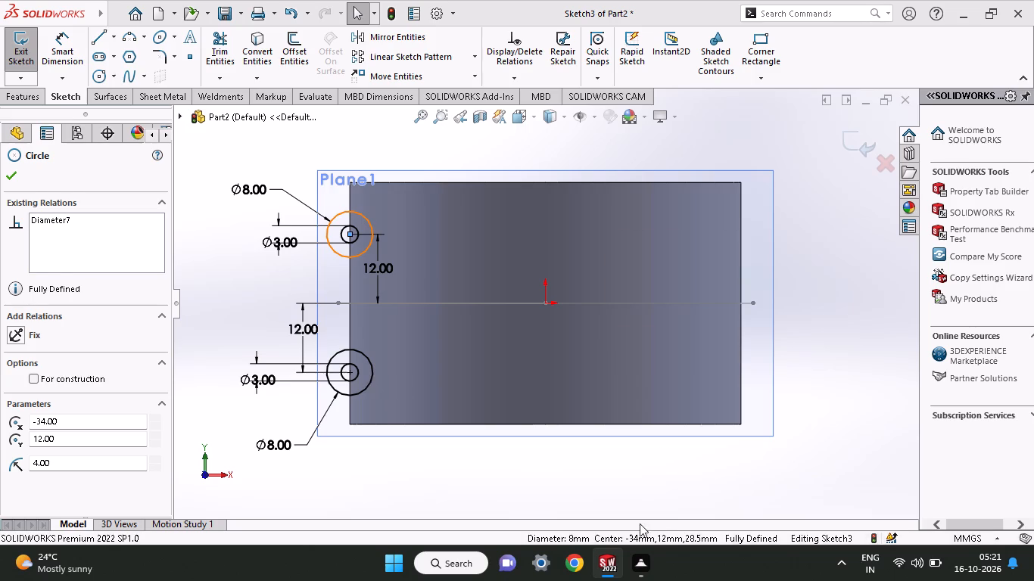
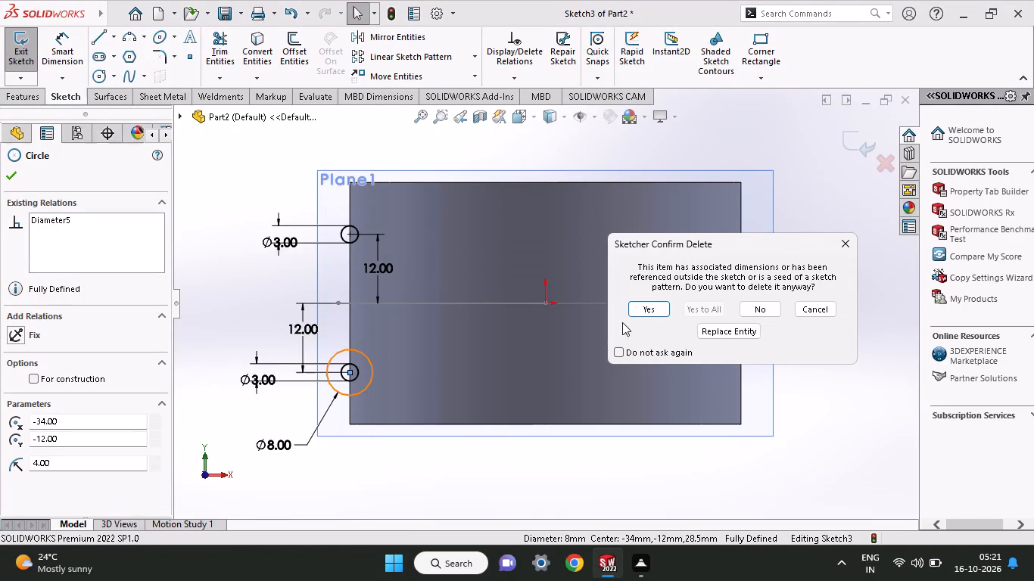
# Delete the lower 8 mm outer circle from the sketch along with its associated dimension.
pyautogui.click(641, 309)
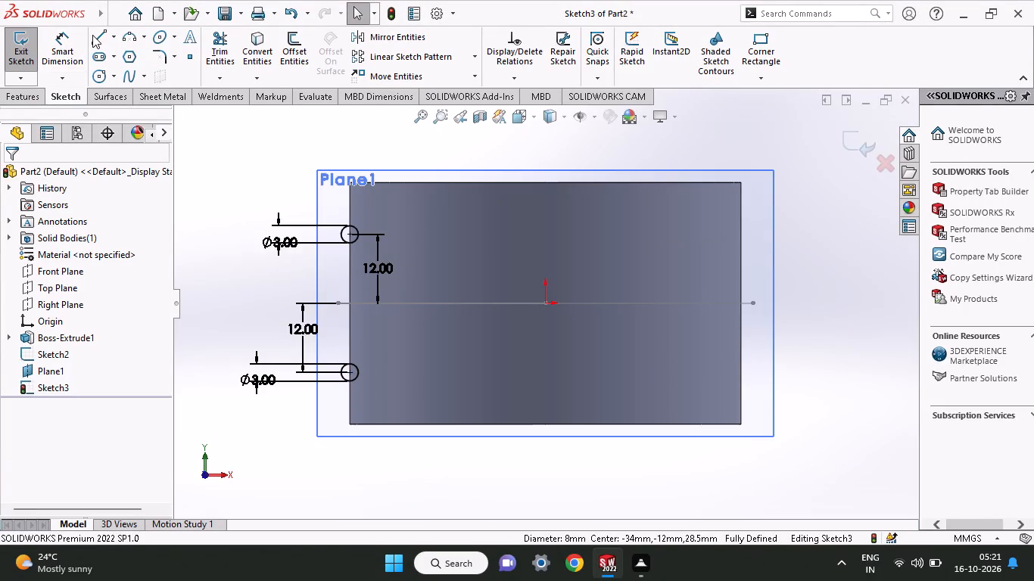
# Draw a vertical line about 16 mm long upward from the horizontal sketch line along the cylinder's left edge.
pyautogui.click(92, 35)
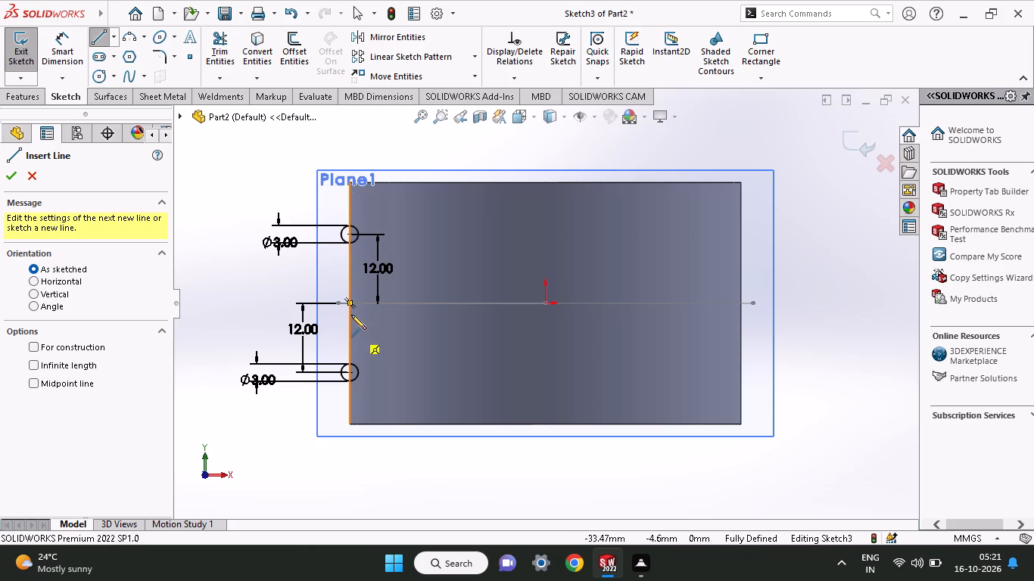
pyautogui.click(350, 304)
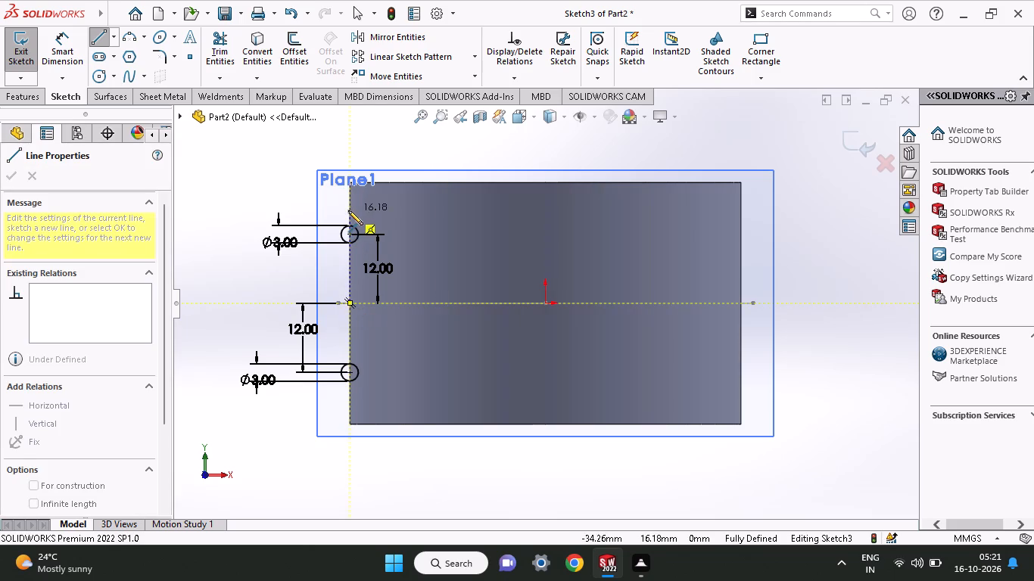
pyautogui.click(348, 210)
pyautogui.rightClick(277, 169)
pyautogui.click(288, 176)
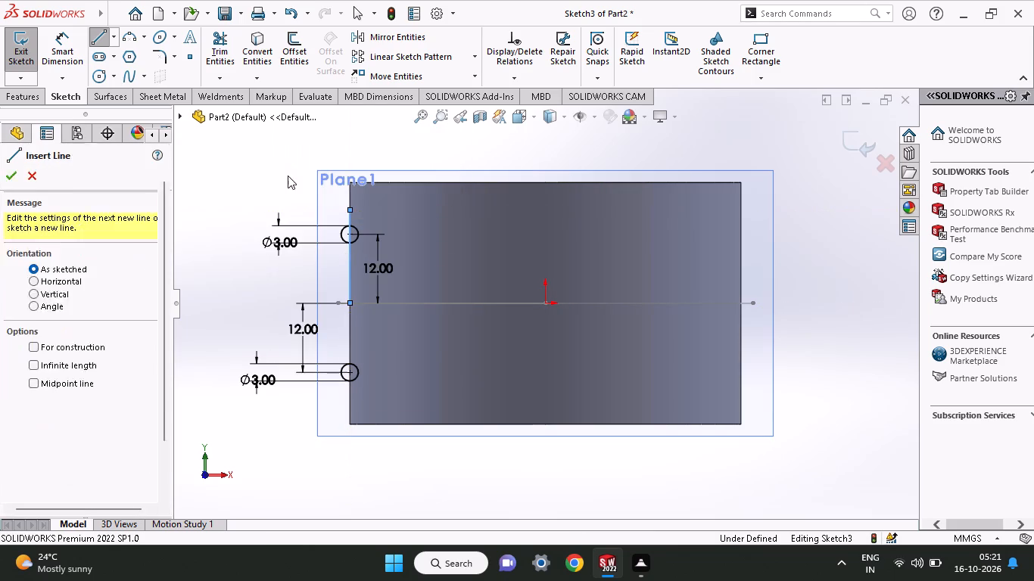
# Dimension the upper vertical line's length to 19 mm.
pyautogui.click(61, 53)
pyautogui.click(348, 276)
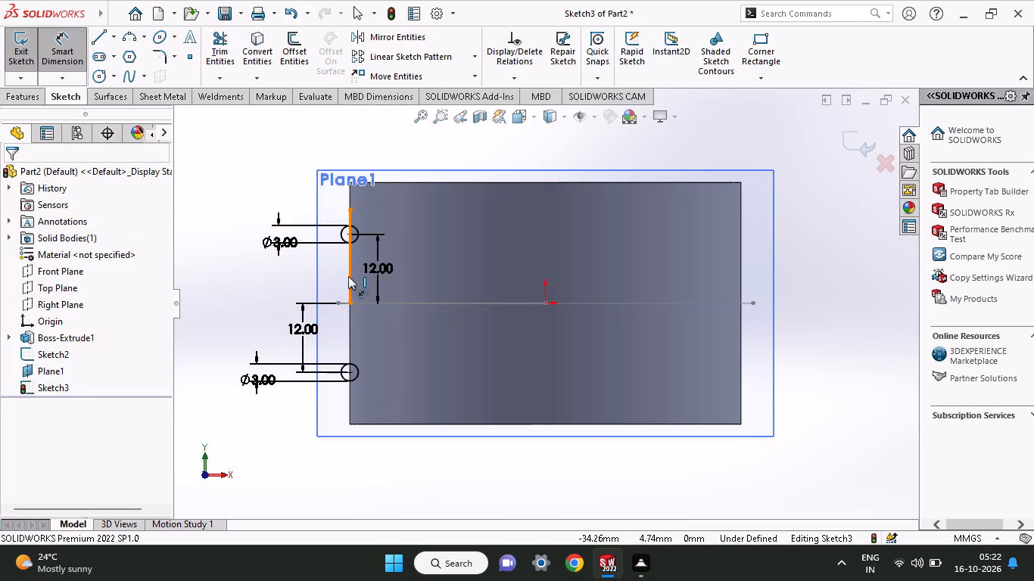
pyautogui.click(423, 266)
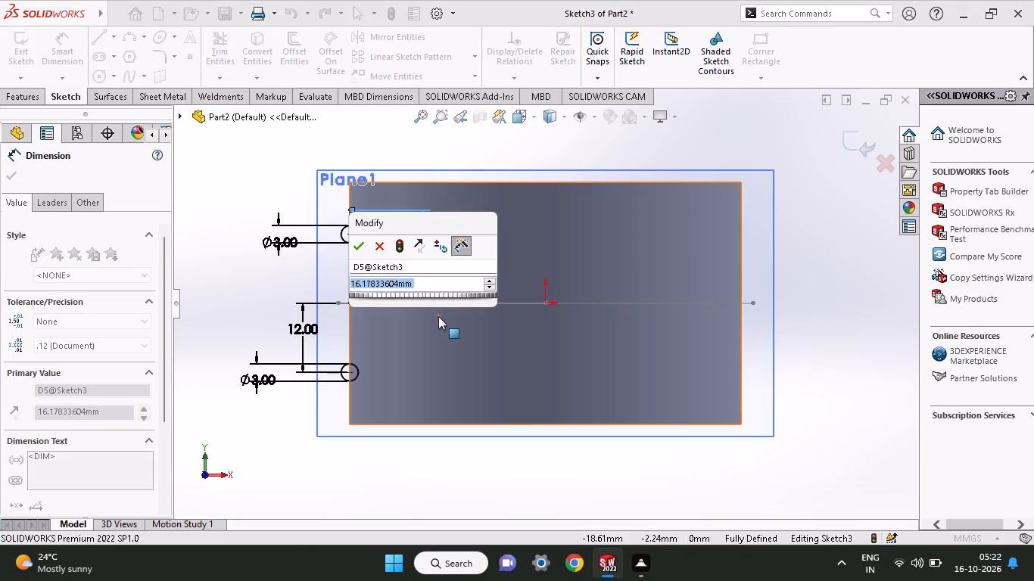
pyautogui.write('19')
pyautogui.press('Return')
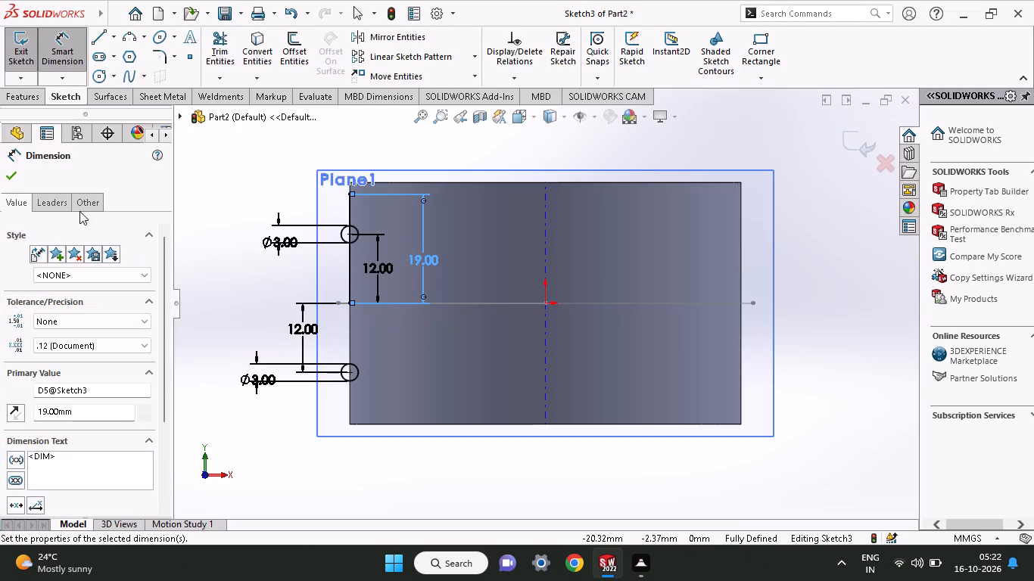
# Draw a vertical line about 16.6 mm long downward from the horizontal sketch line along the cylinder's left edge.
pyautogui.click(101, 29)
pyautogui.click(349, 301)
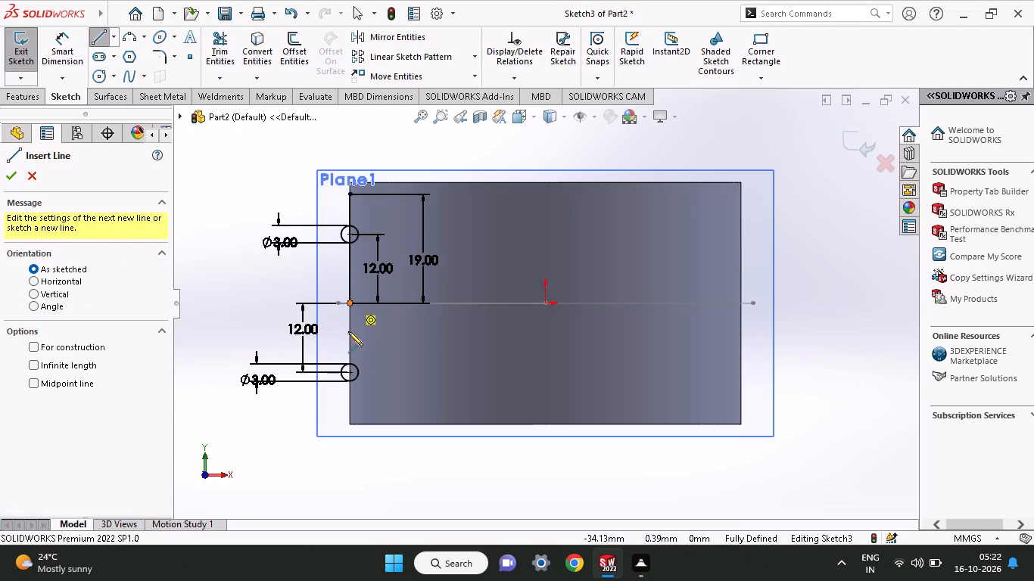
pyautogui.click(349, 399)
pyautogui.rightClick(372, 396)
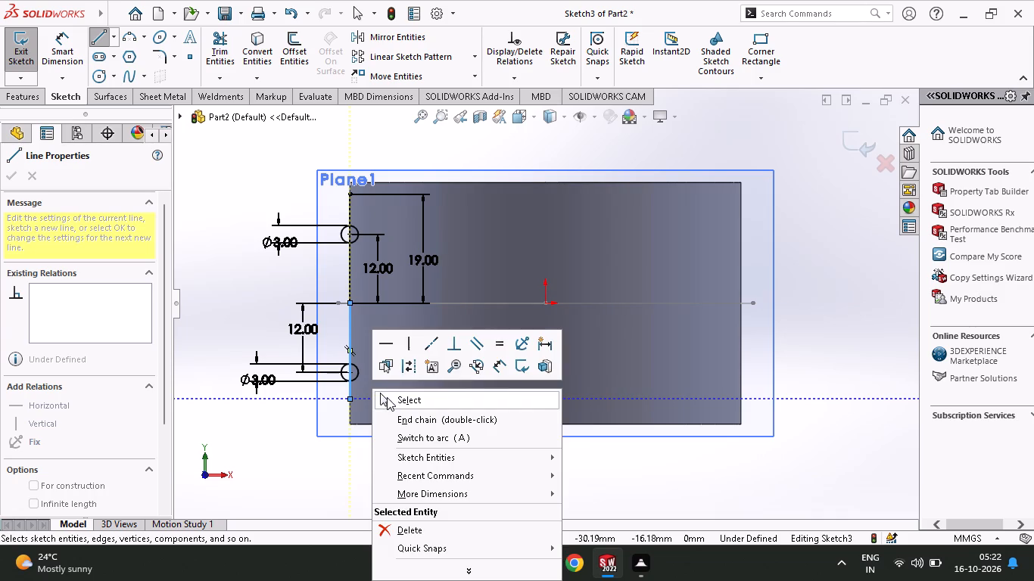
pyautogui.click(382, 396)
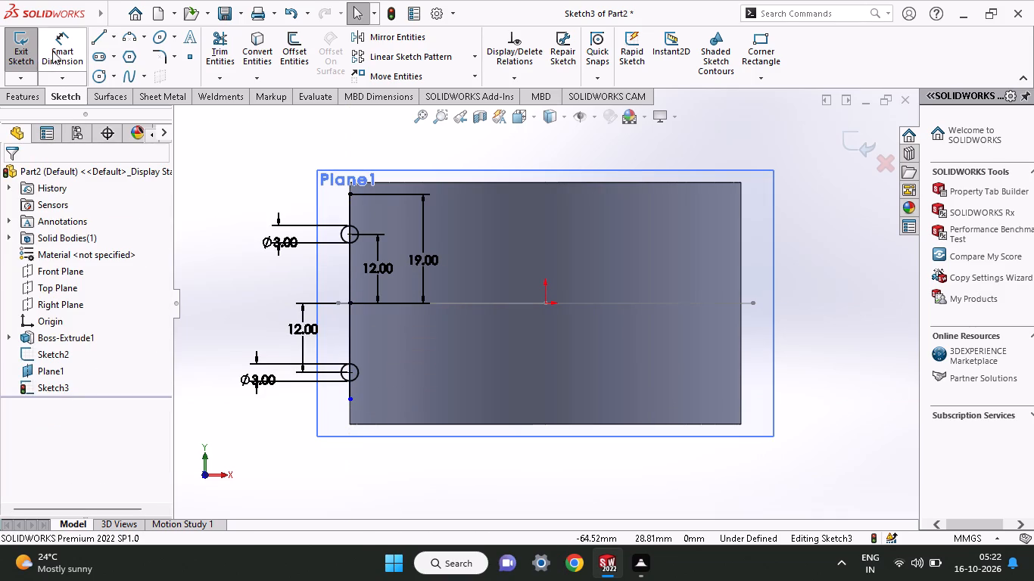
# Dimension the lower vertical line's length to 19 mm.
pyautogui.click(52, 51)
pyautogui.click(350, 387)
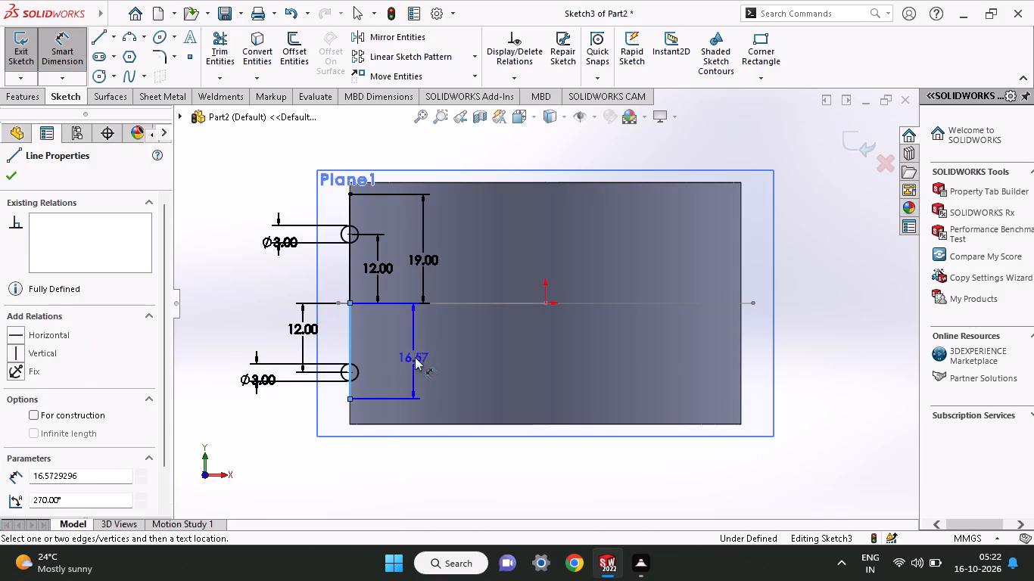
pyautogui.click(422, 356)
pyautogui.write('19')
pyautogui.press('Return')
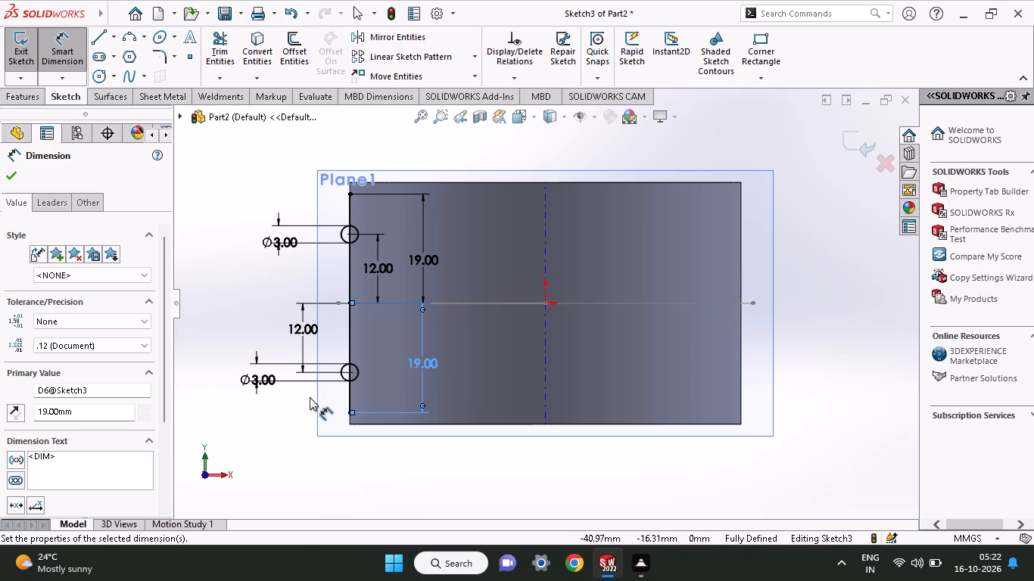
# Draw a horizontal line about 3.7 mm long outward from the lower end of the lower vertical line.
pyautogui.click(99, 35)
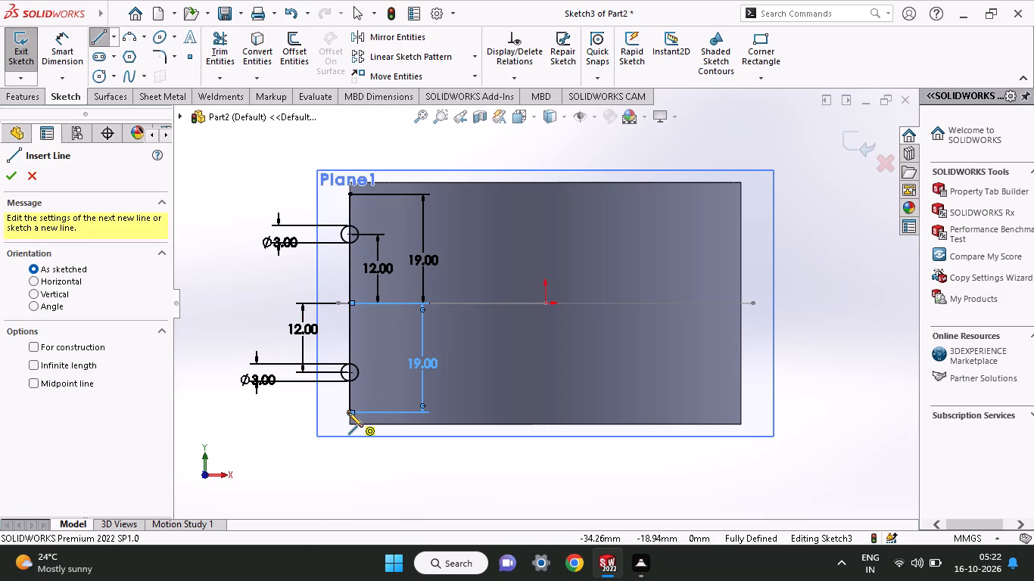
pyautogui.click(348, 412)
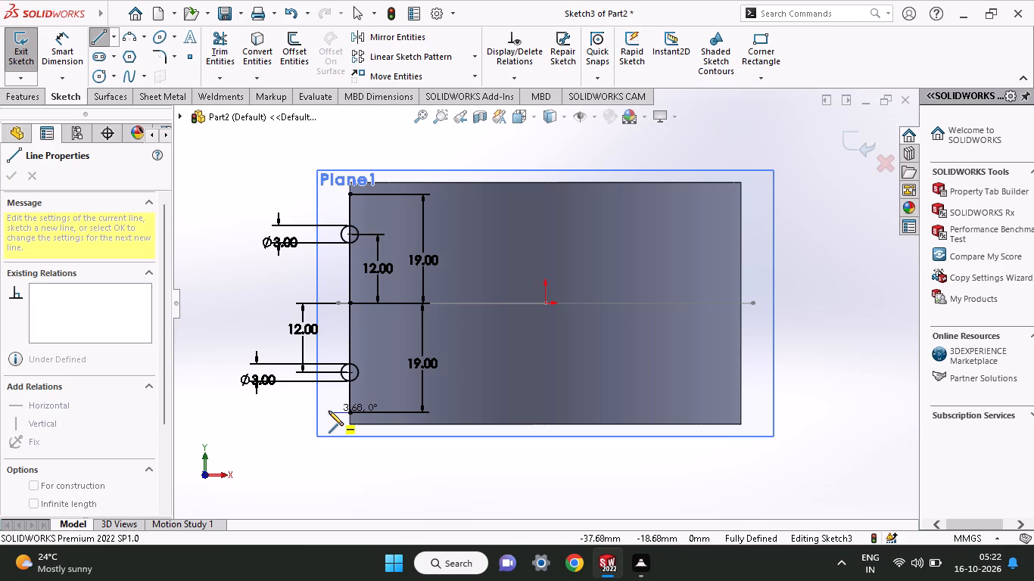
pyautogui.click(329, 411)
pyautogui.rightClick(239, 405)
pyautogui.click(263, 405)
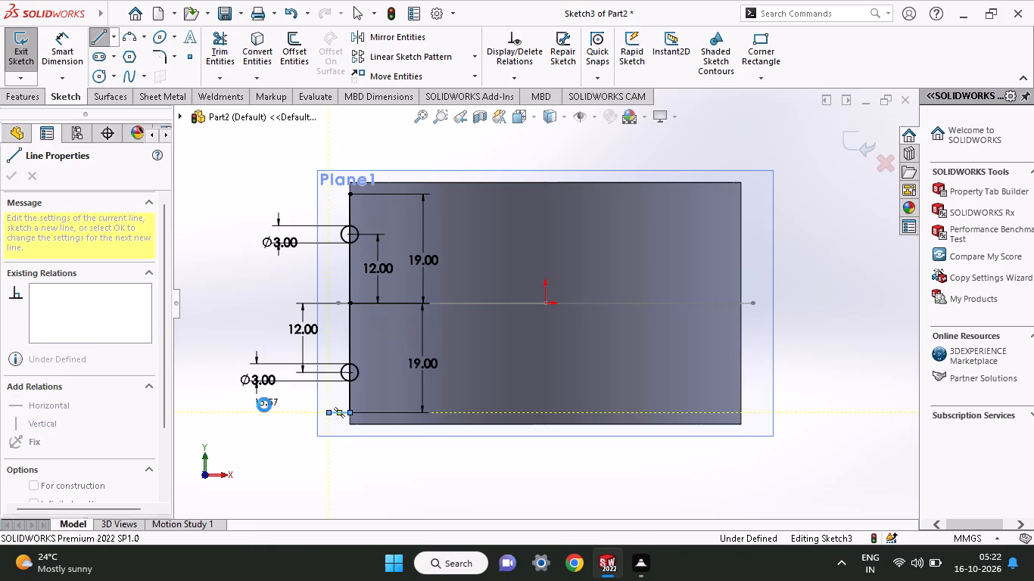
# Dimension the short lower horizontal line's length to 4 mm.
pyautogui.click(74, 41)
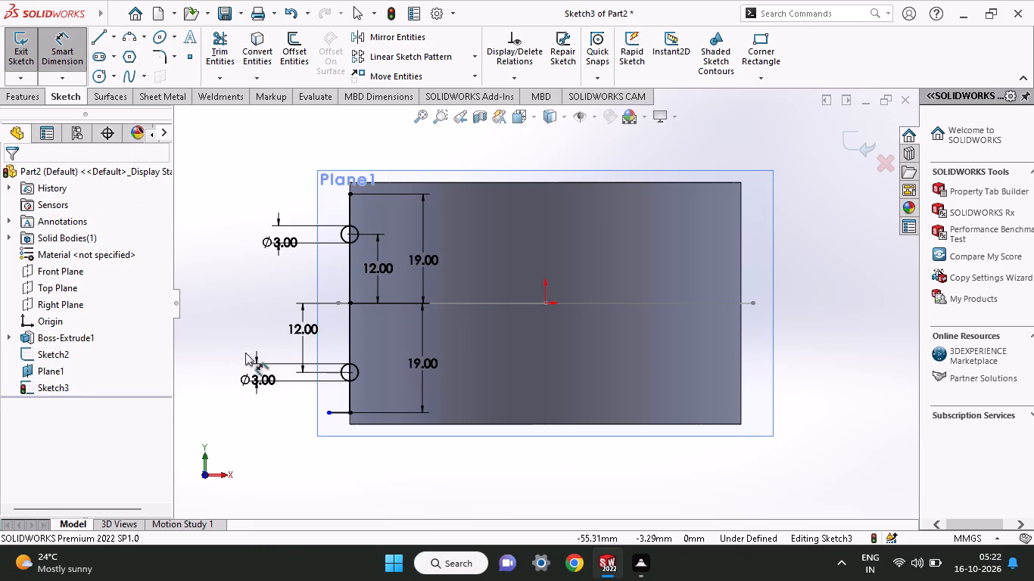
pyautogui.click(338, 415)
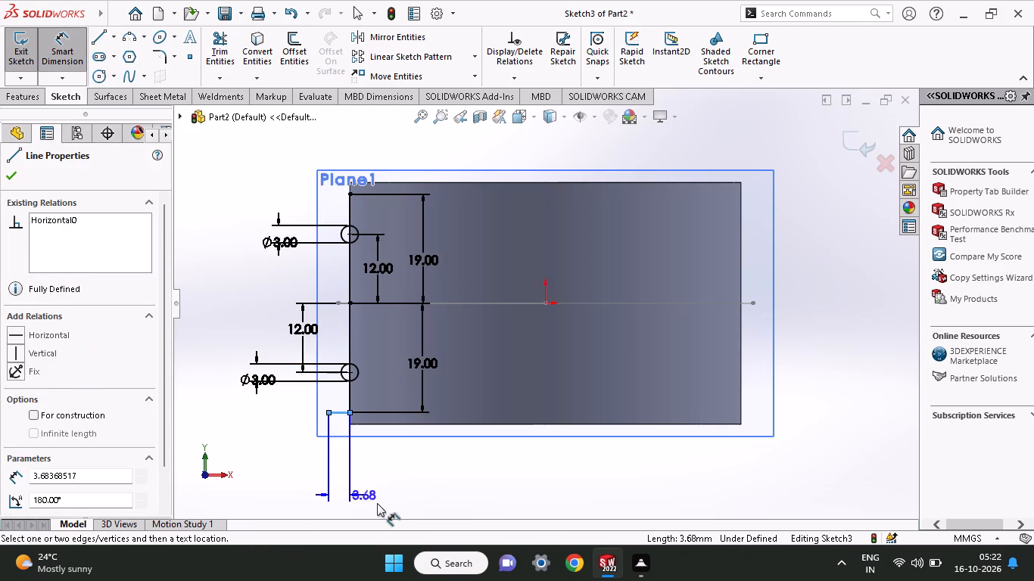
pyautogui.click(377, 503)
pyautogui.press('4')
pyautogui.press('Return')
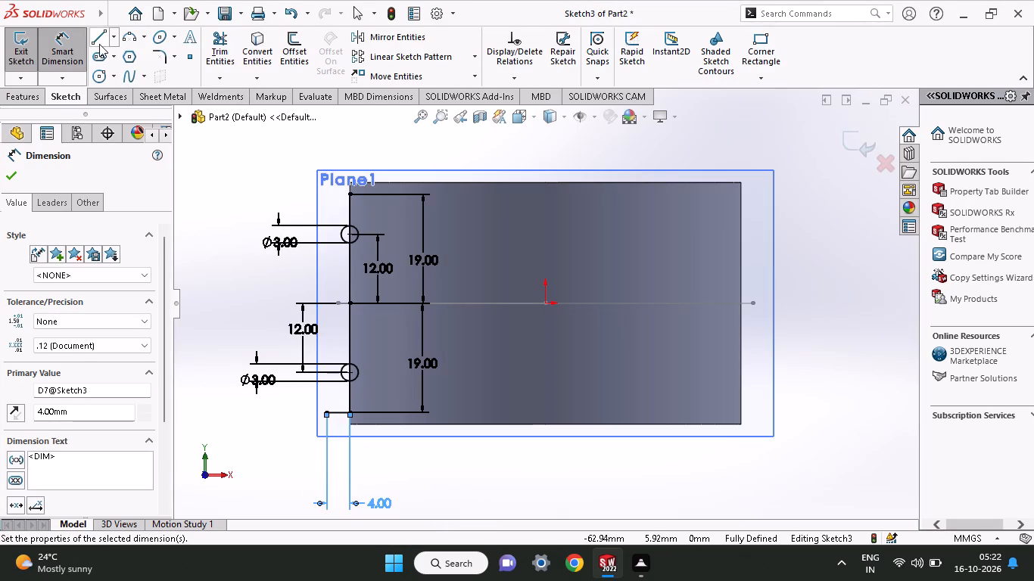
# Close the narrow rectangle with a 38 mm vertical outer line and a horizontal line to the upper vertical line's top end.
pyautogui.click(100, 44)
pyautogui.click(326, 412)
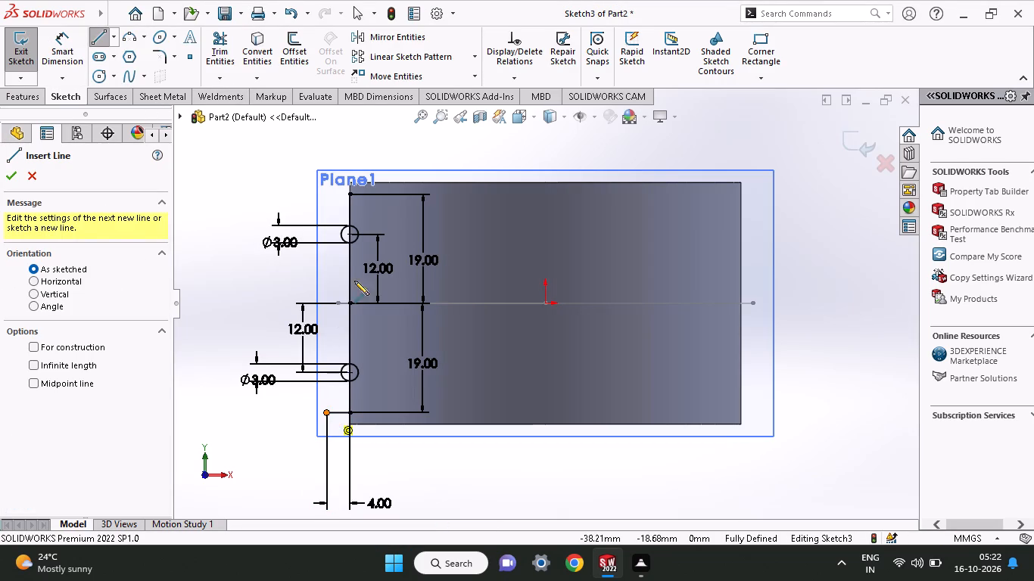
pyautogui.click(330, 191)
pyautogui.click(346, 194)
pyautogui.rightClick(387, 215)
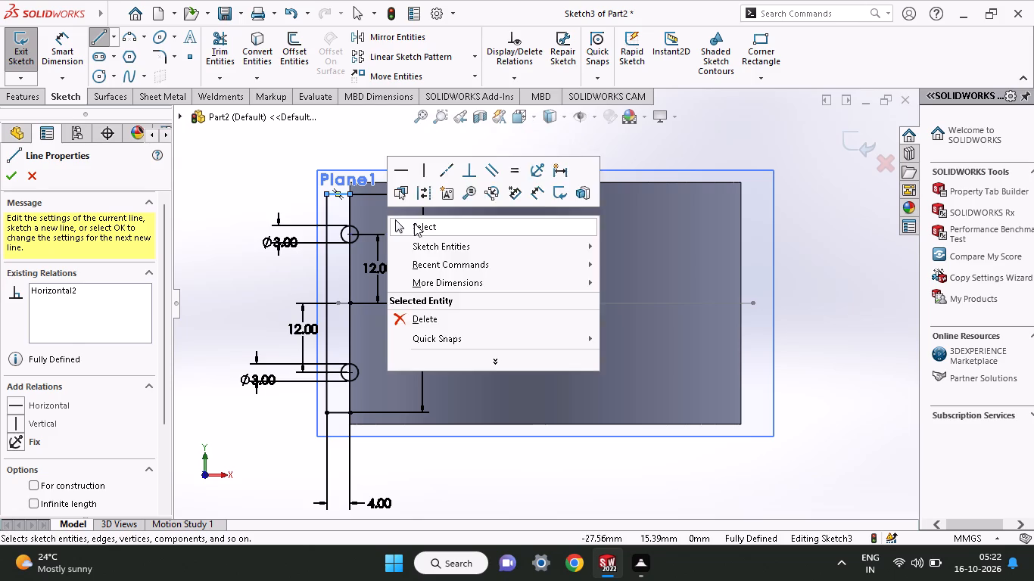
pyautogui.click(414, 223)
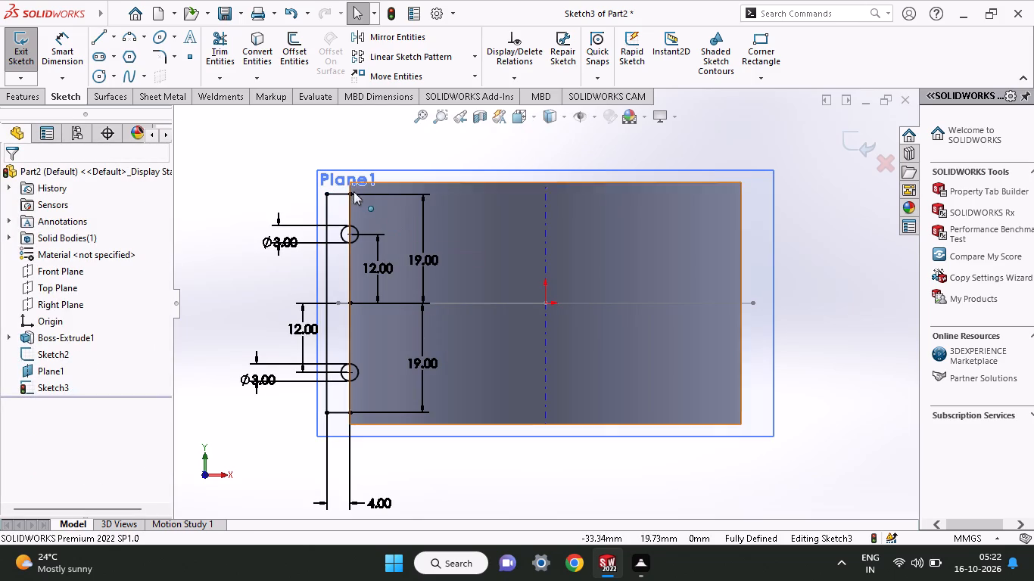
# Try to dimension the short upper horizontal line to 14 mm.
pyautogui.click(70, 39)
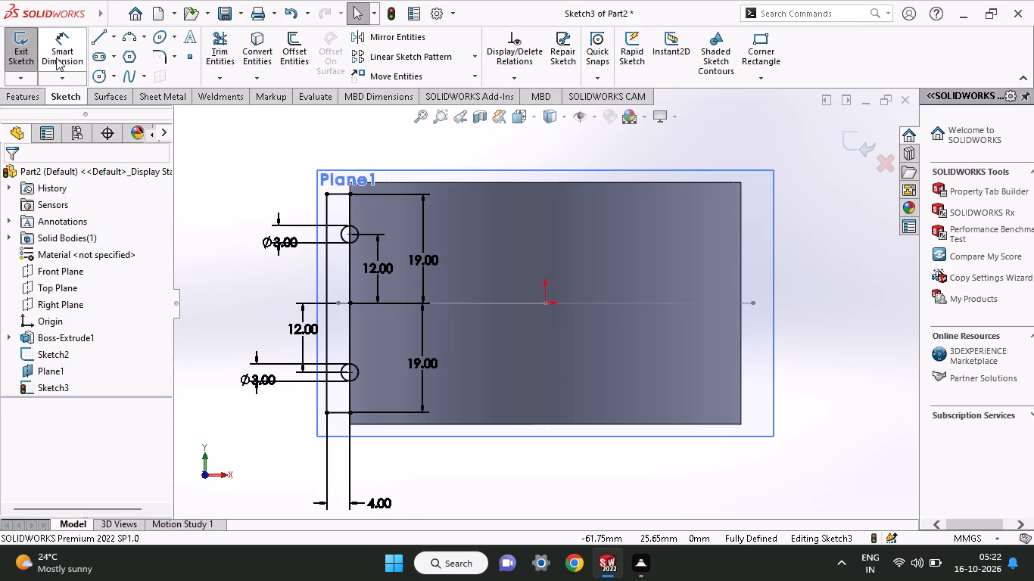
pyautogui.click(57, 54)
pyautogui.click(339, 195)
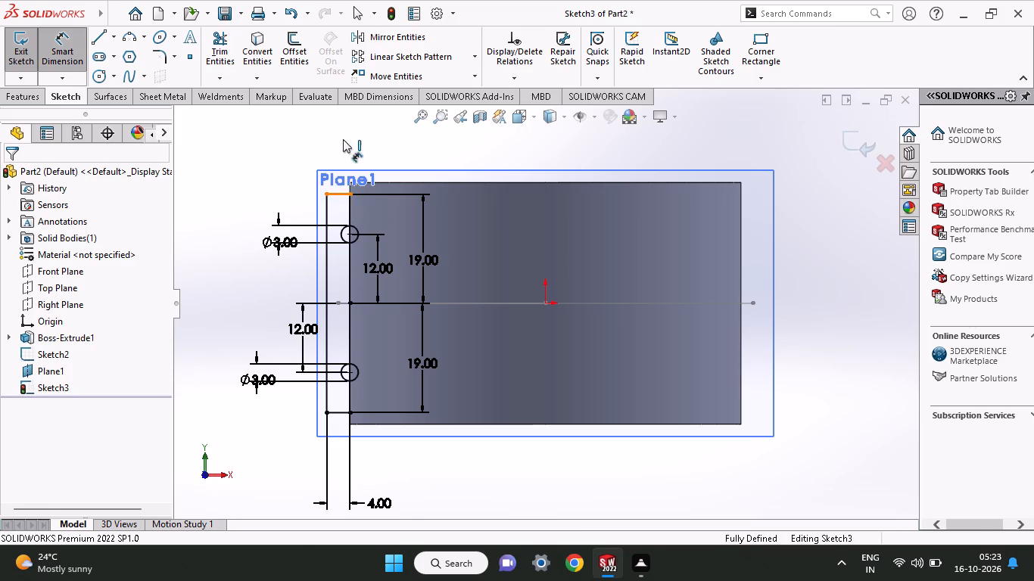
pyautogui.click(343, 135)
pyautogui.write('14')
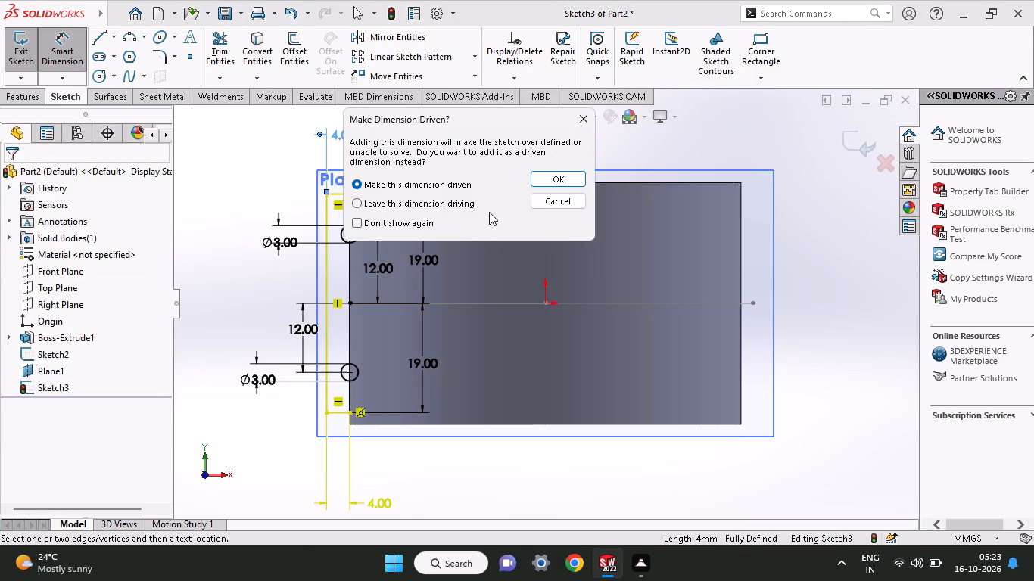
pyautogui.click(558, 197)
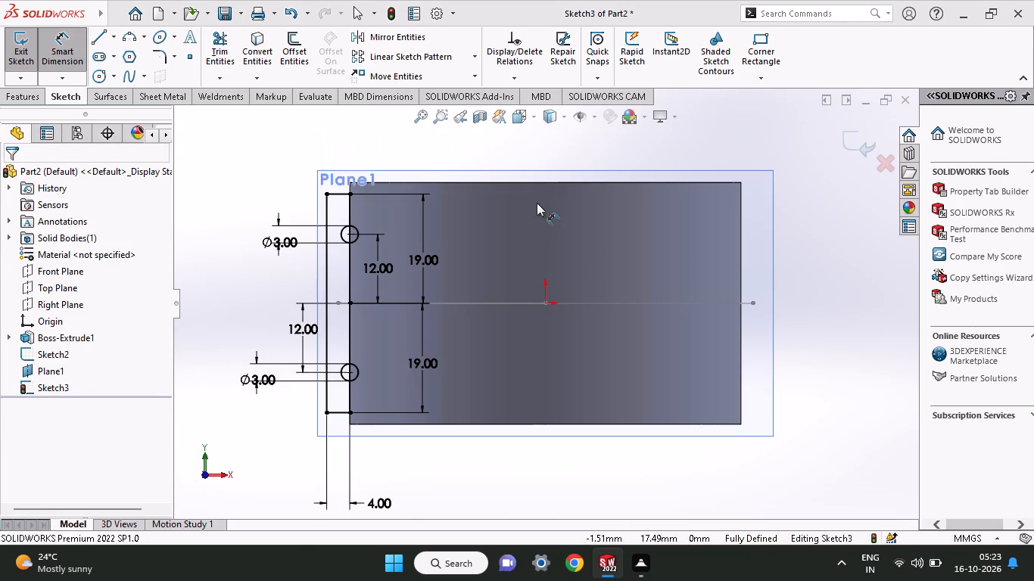
# Draw a horizontal line inward from the rectangle's upper inner corner, ending about 11.4 mm from its upper outer corner.
pyautogui.click(98, 34)
pyautogui.click(350, 193)
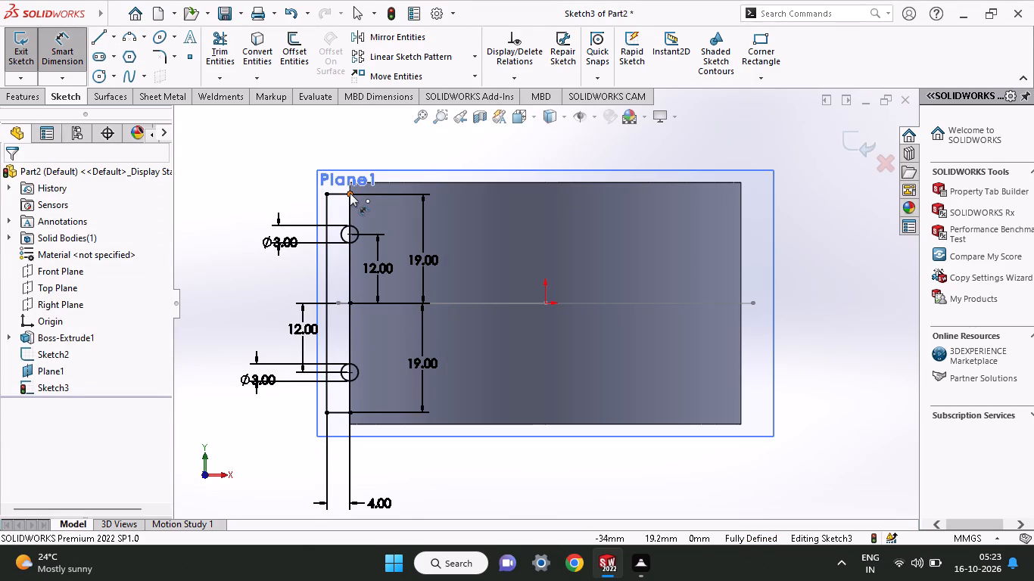
pyautogui.click(14, 178)
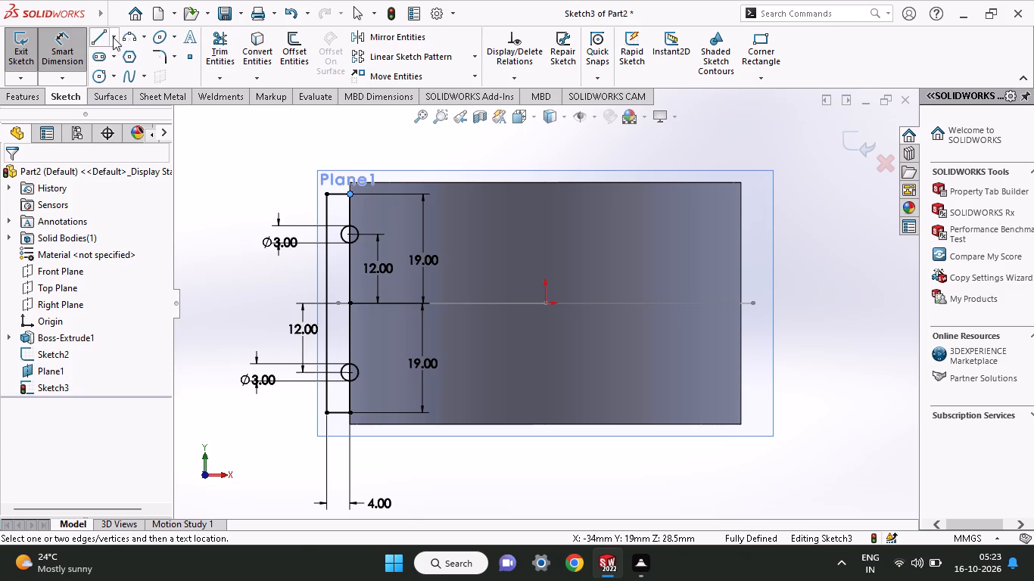
pyautogui.click(98, 33)
pyautogui.click(347, 194)
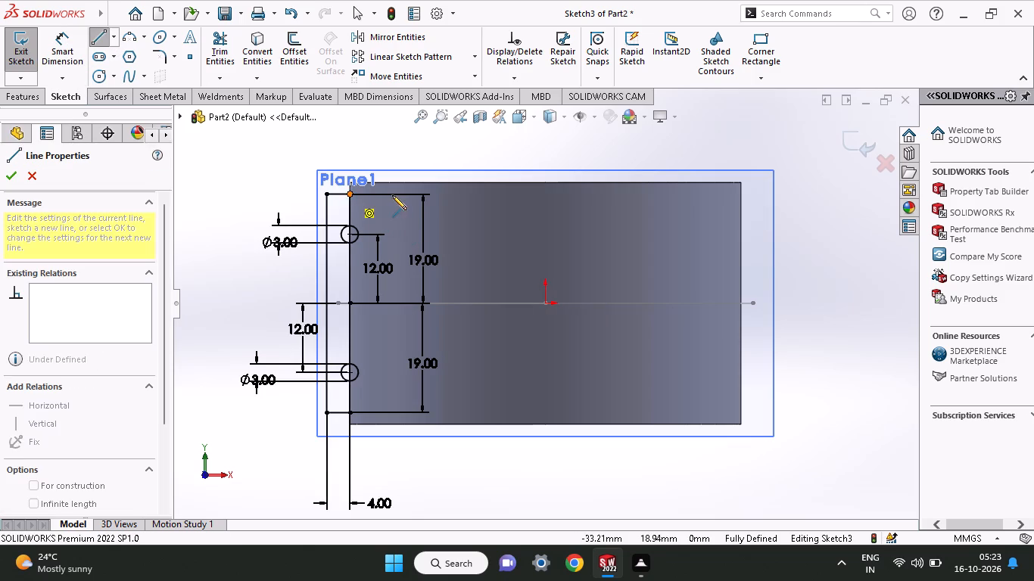
pyautogui.click(392, 195)
pyautogui.rightClick(400, 145)
pyautogui.click(415, 156)
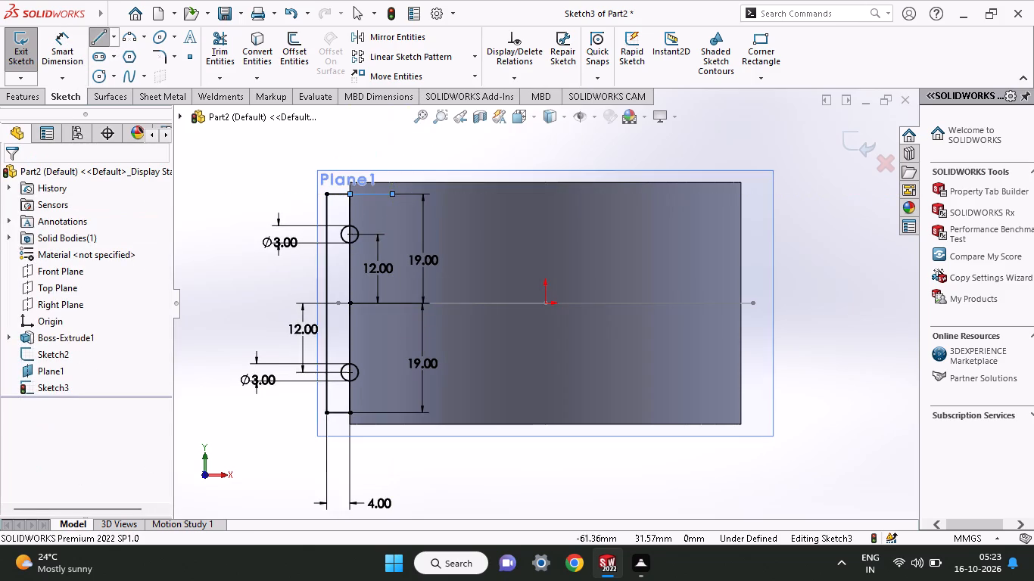
# Dimension the distance from the rectangle's upper outer corner to the inner end of the upper line to 14 mm.
pyautogui.click(67, 44)
pyautogui.click(328, 194)
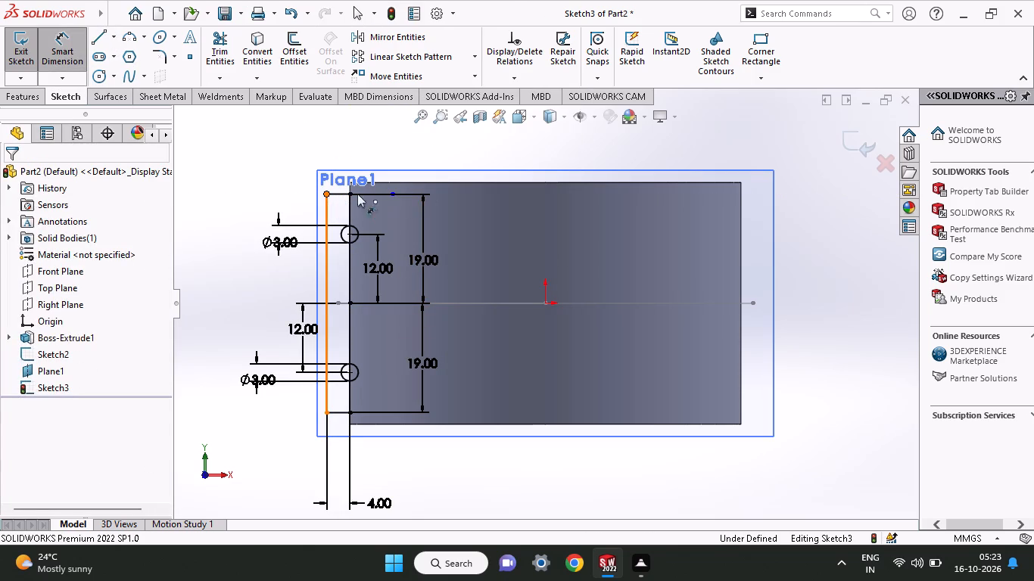
pyautogui.click(394, 193)
pyautogui.click(381, 135)
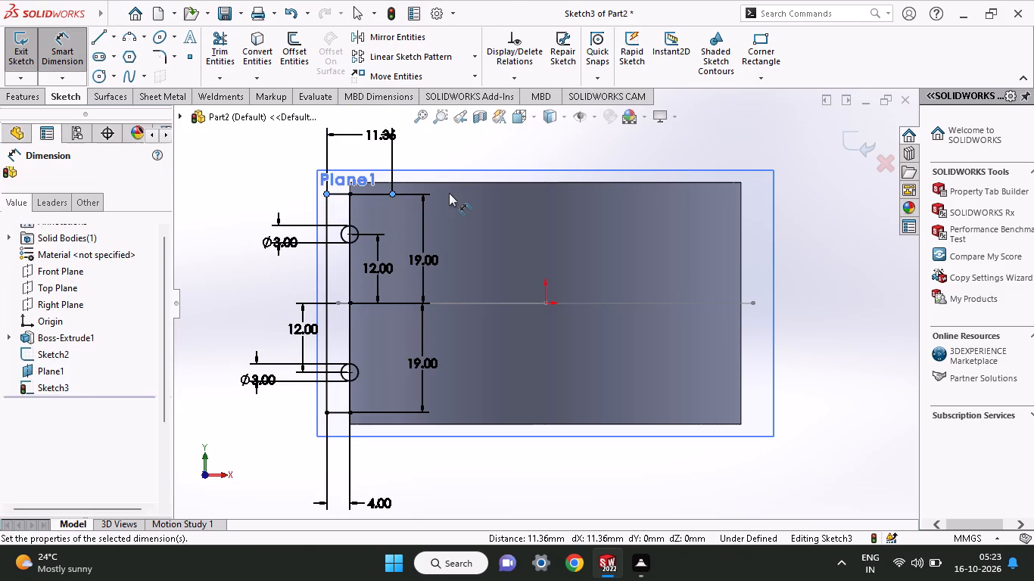
pyautogui.press('1')
pyautogui.press('4')
pyautogui.press('Return')
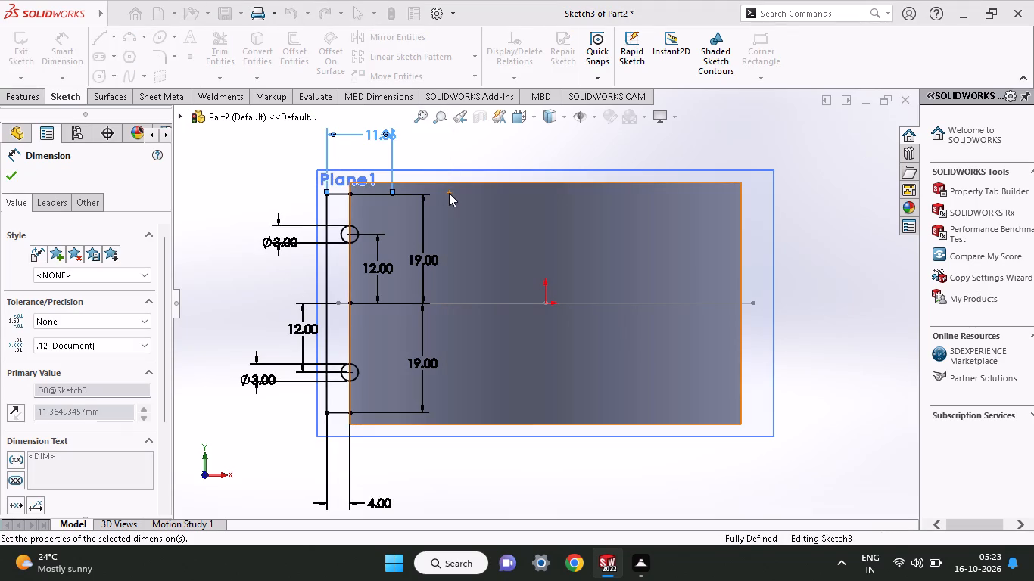
pyautogui.click(10, 173)
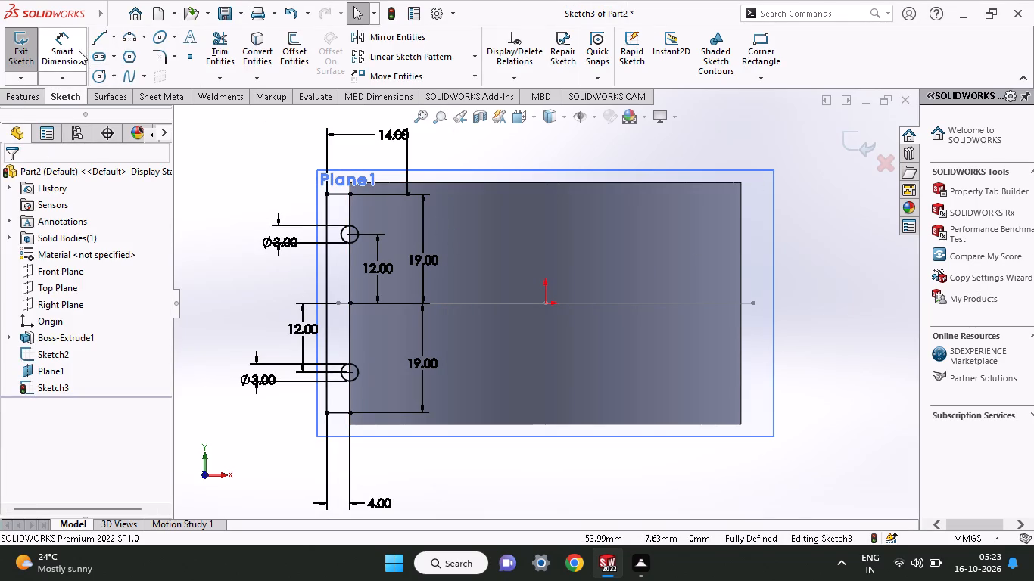
# Draw a horizontal line inward across the cylinder from the rectangle's lower outer corner.
pyautogui.click(96, 36)
pyautogui.click(326, 411)
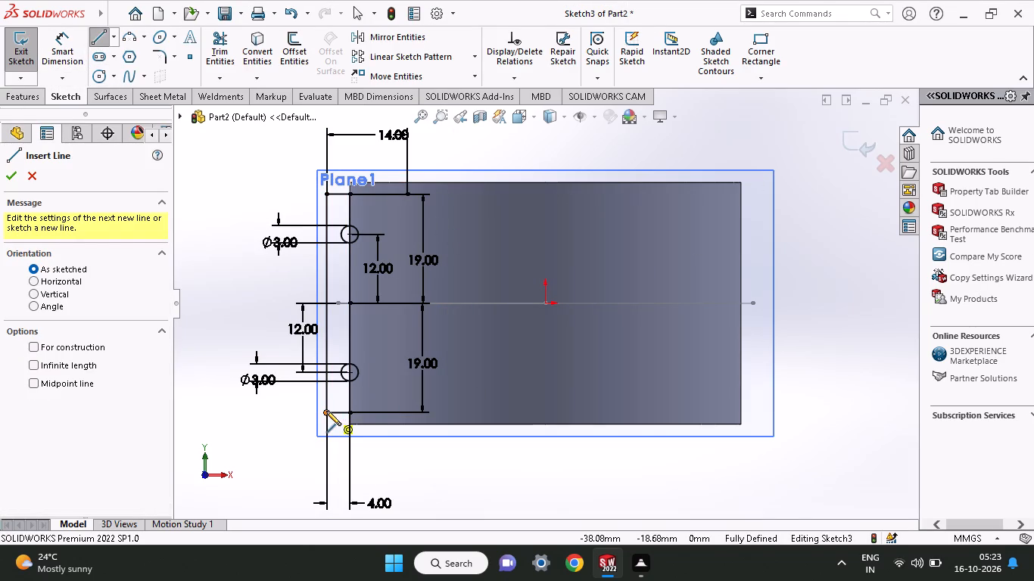
pyautogui.click(398, 410)
pyautogui.rightClick(512, 373)
pyautogui.click(537, 378)
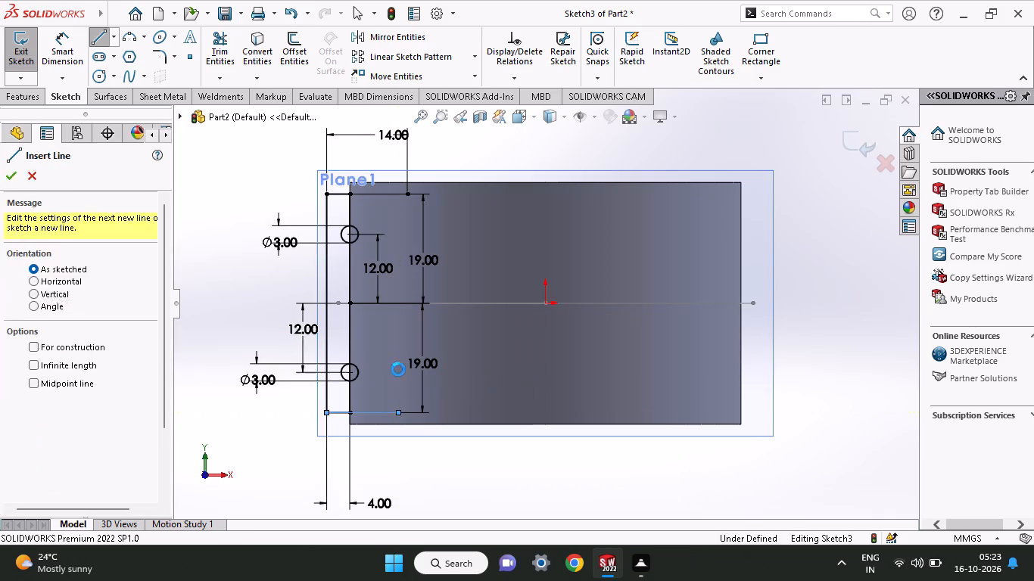
# Dimension the lower horizontal line's length to 14 mm.
pyautogui.click(48, 53)
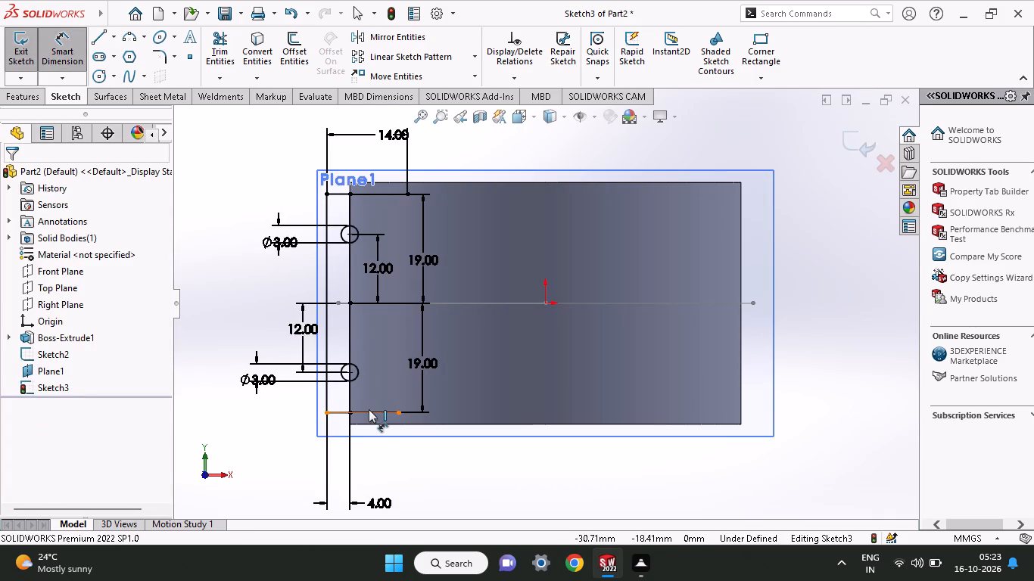
pyautogui.click(369, 409)
pyautogui.click(368, 445)
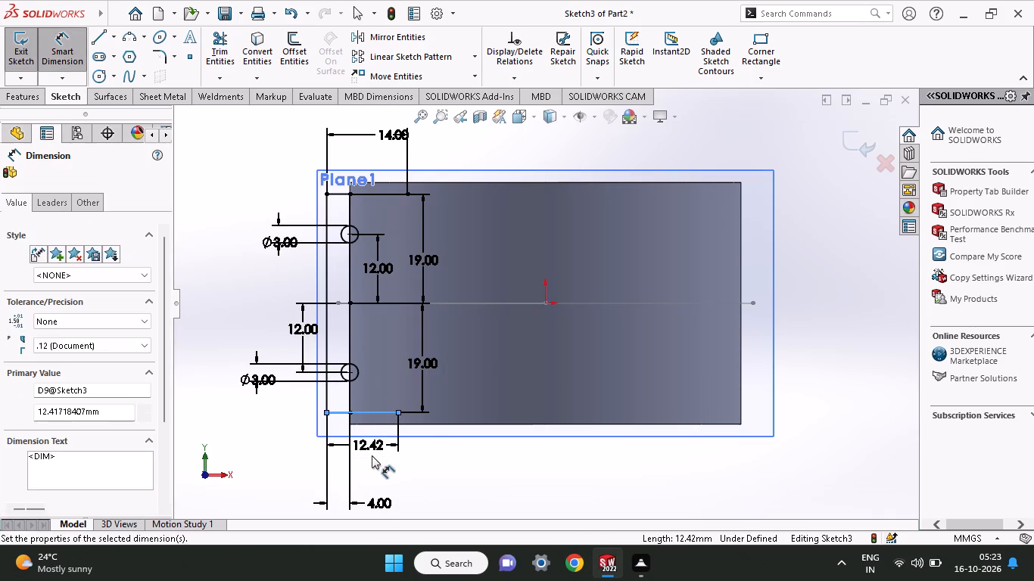
pyautogui.write('14')
pyautogui.press('Return')
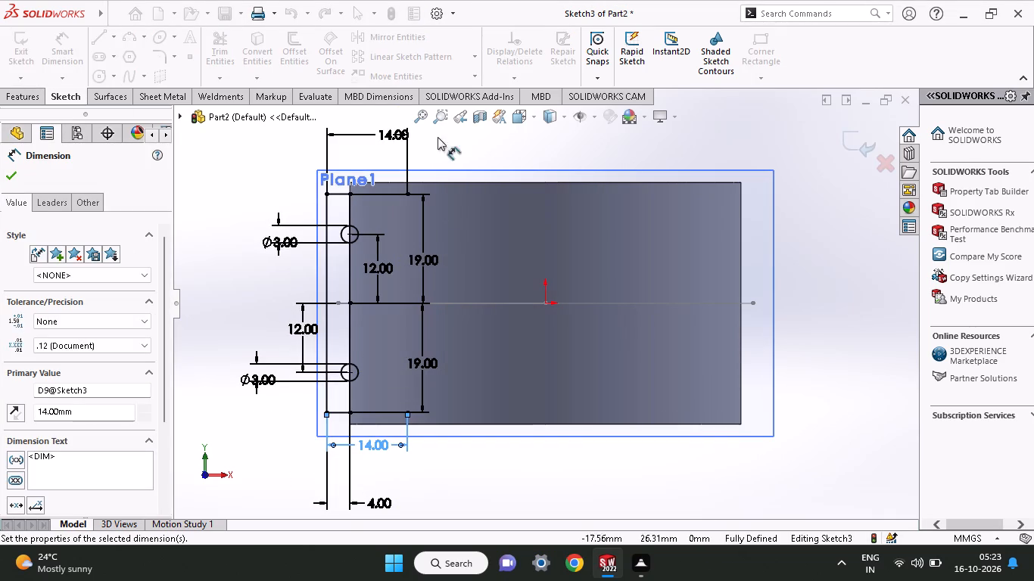
# Draw a vertical line joining the inner ends of the upper and lower 14 mm horizontal lines.
pyautogui.click(91, 36)
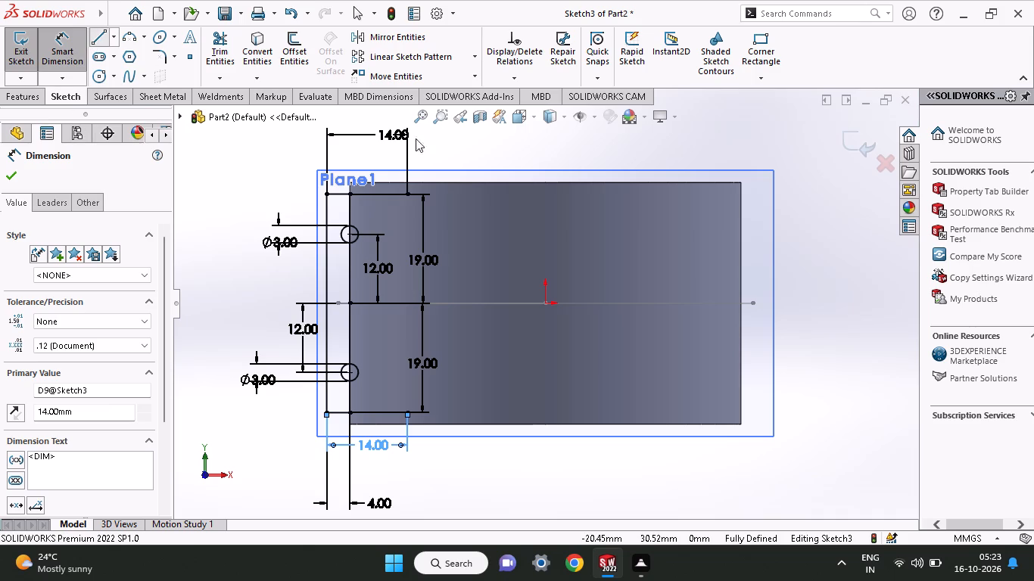
pyautogui.click(406, 193)
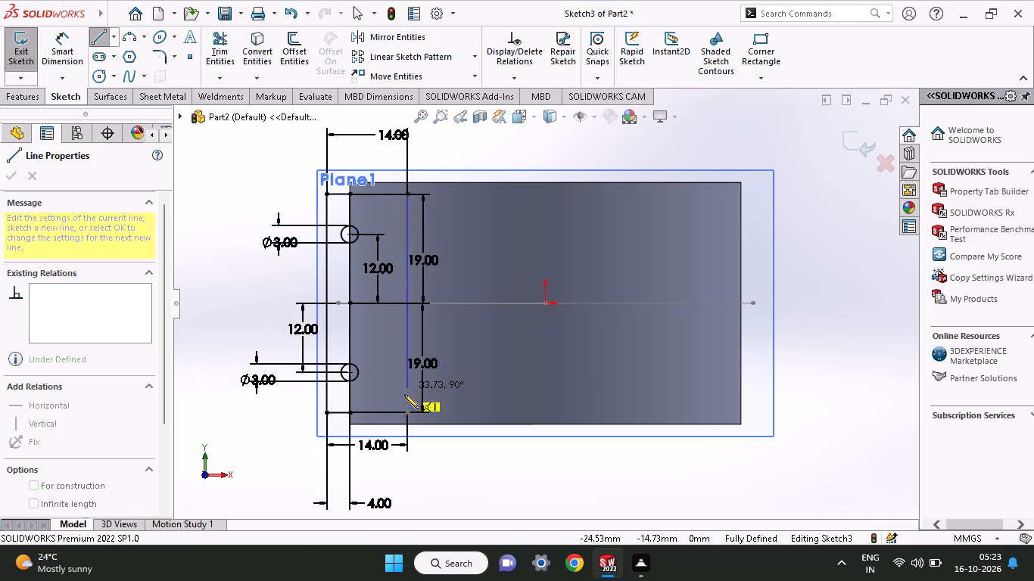
pyautogui.click(407, 413)
pyautogui.rightClick(528, 337)
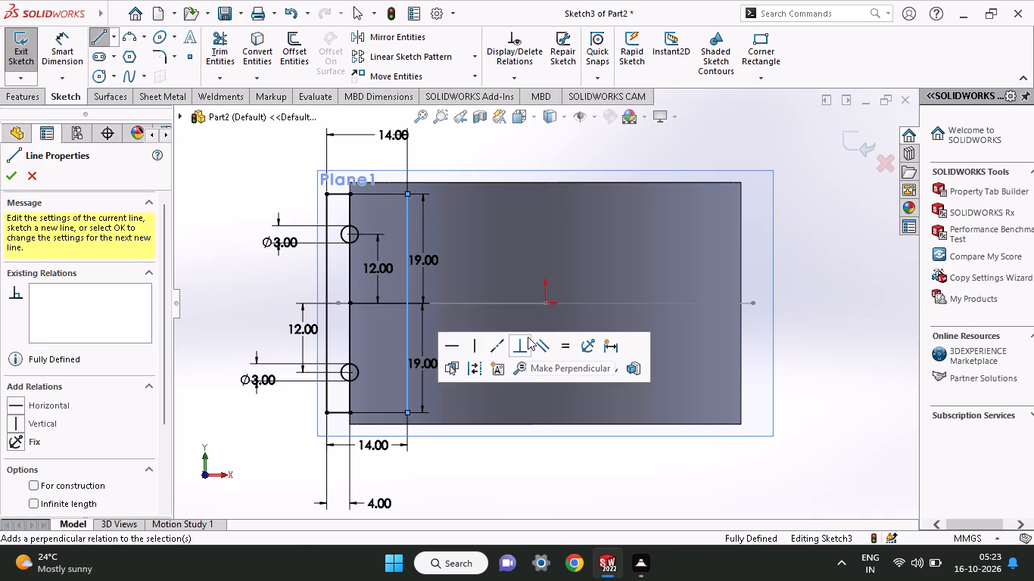
pyautogui.rightClick(522, 300)
pyautogui.click(544, 315)
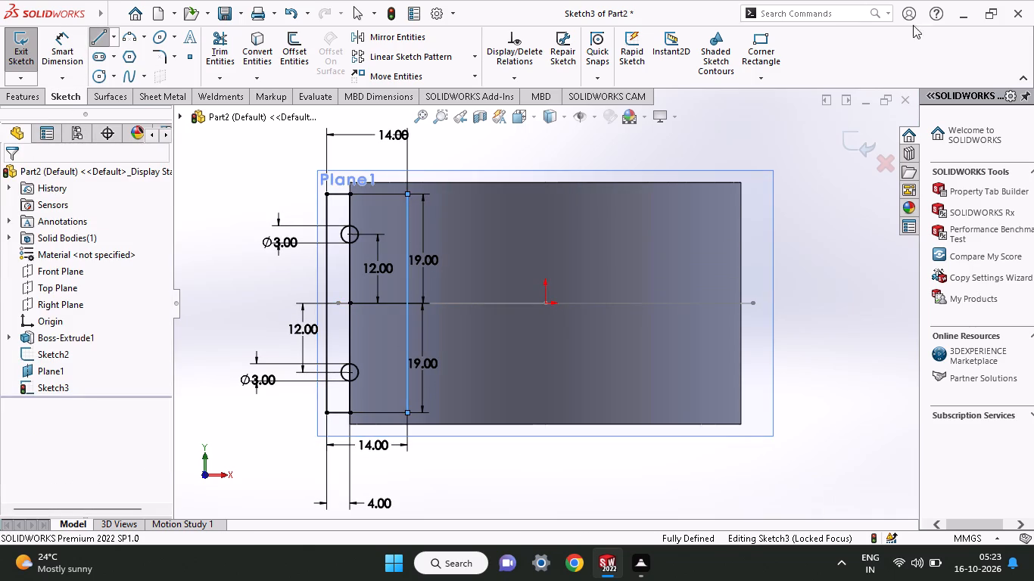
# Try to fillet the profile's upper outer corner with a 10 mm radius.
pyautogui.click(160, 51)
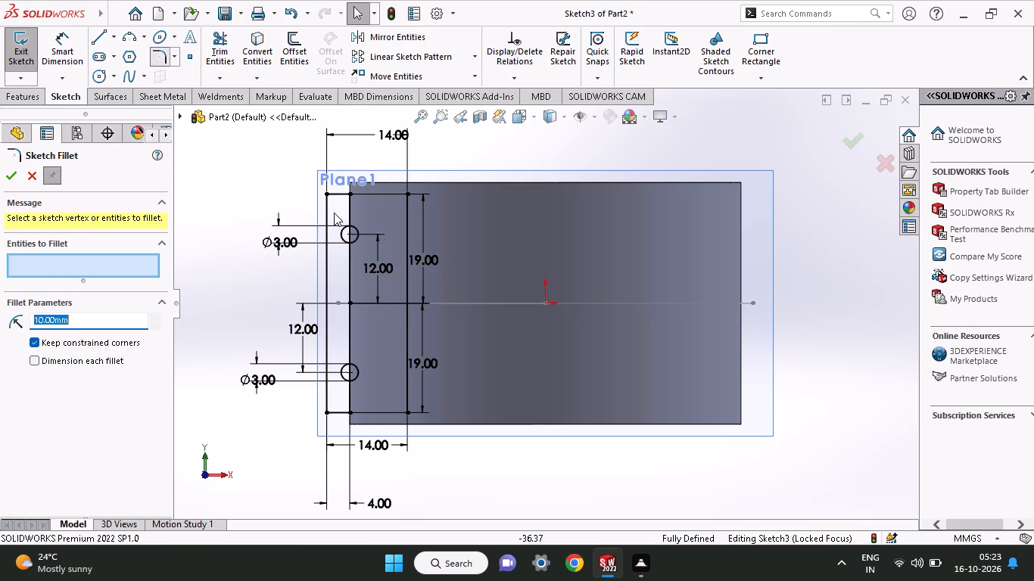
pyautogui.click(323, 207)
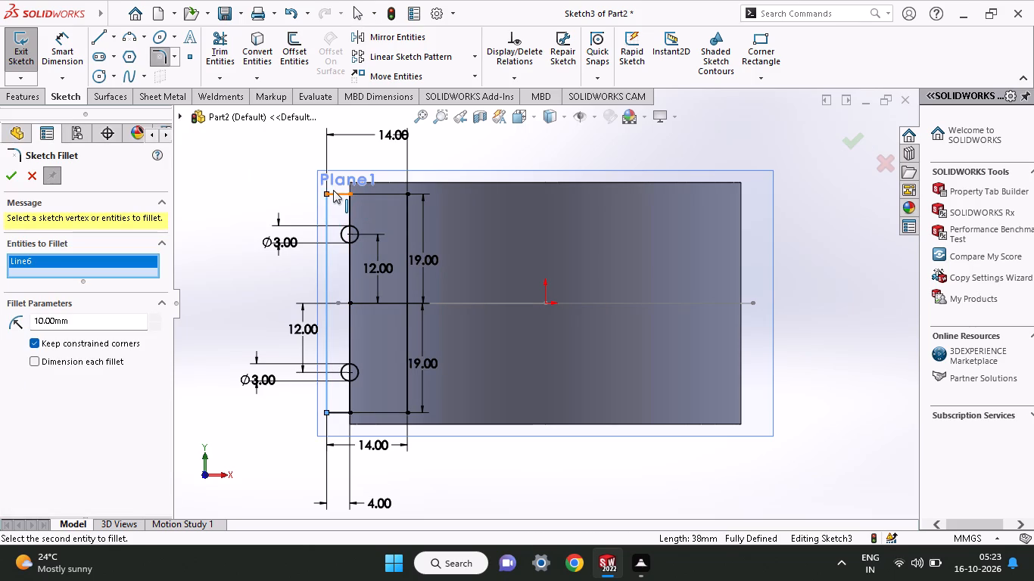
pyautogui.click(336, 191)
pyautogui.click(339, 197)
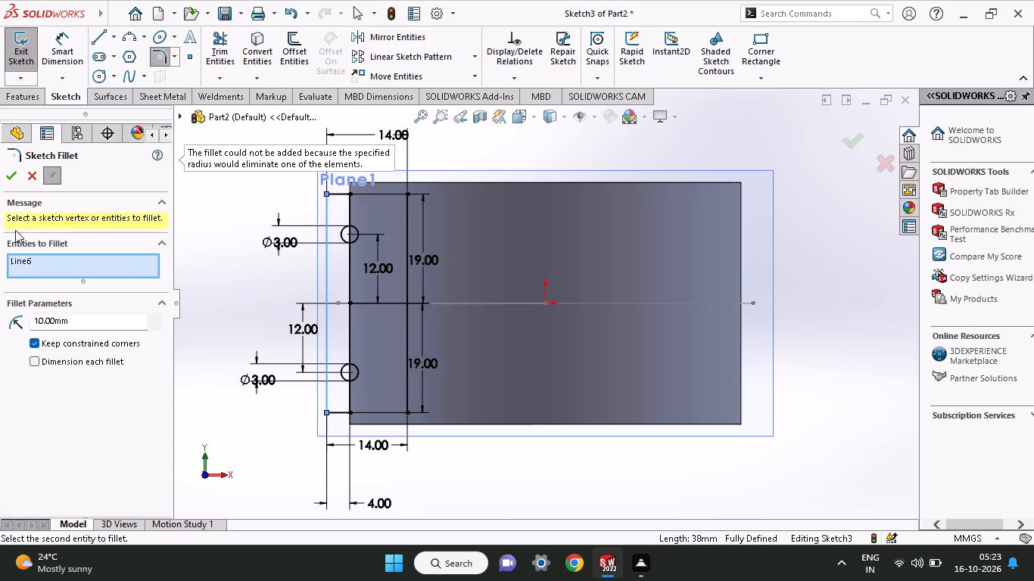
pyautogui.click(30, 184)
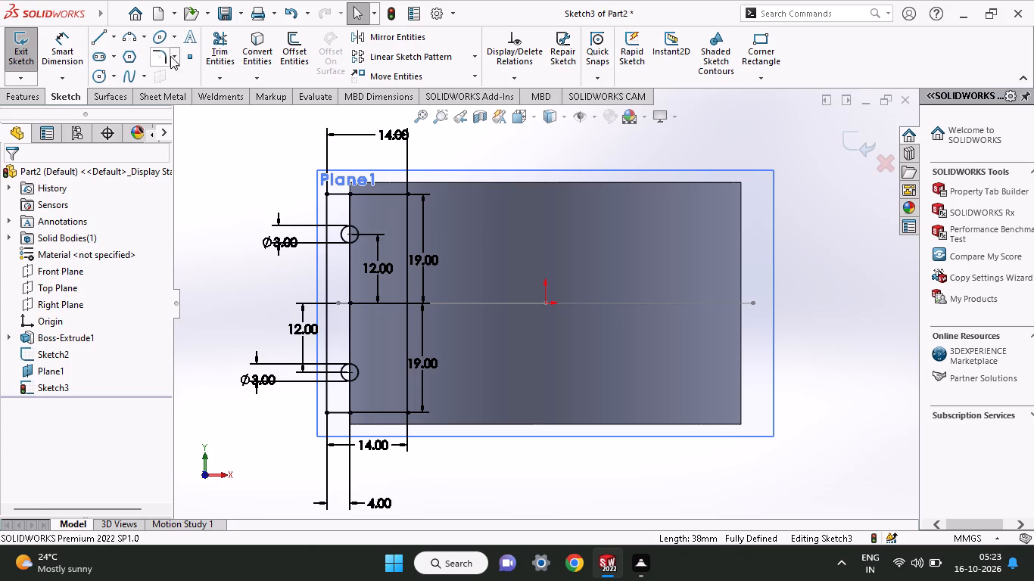
# Trim away the overlapping upper and lower horizontal segments between the profile's outer and inner vertical lines.
pyautogui.click(223, 42)
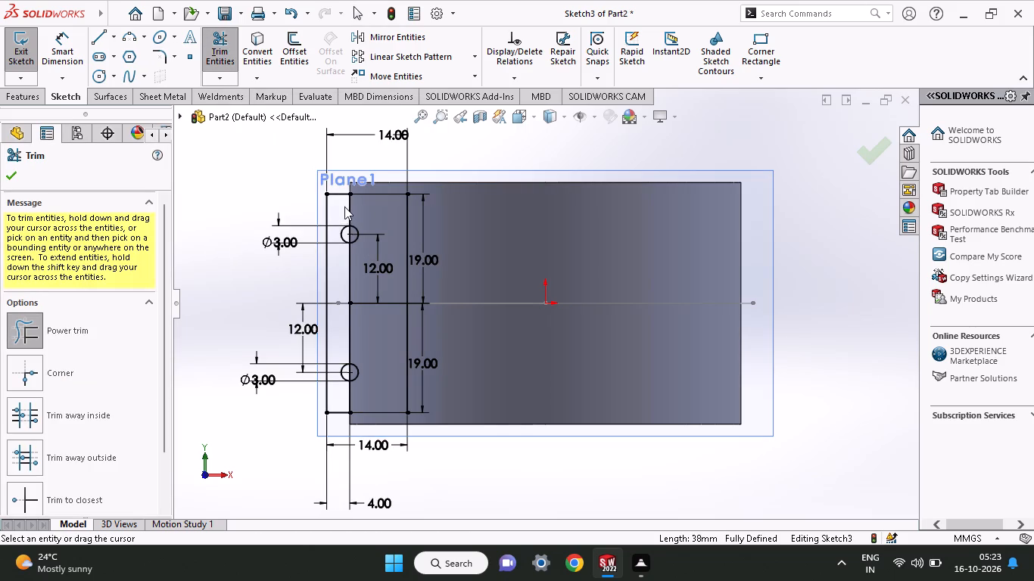
pyautogui.moveTo(344, 208); pyautogui.dragTo(338, 177)
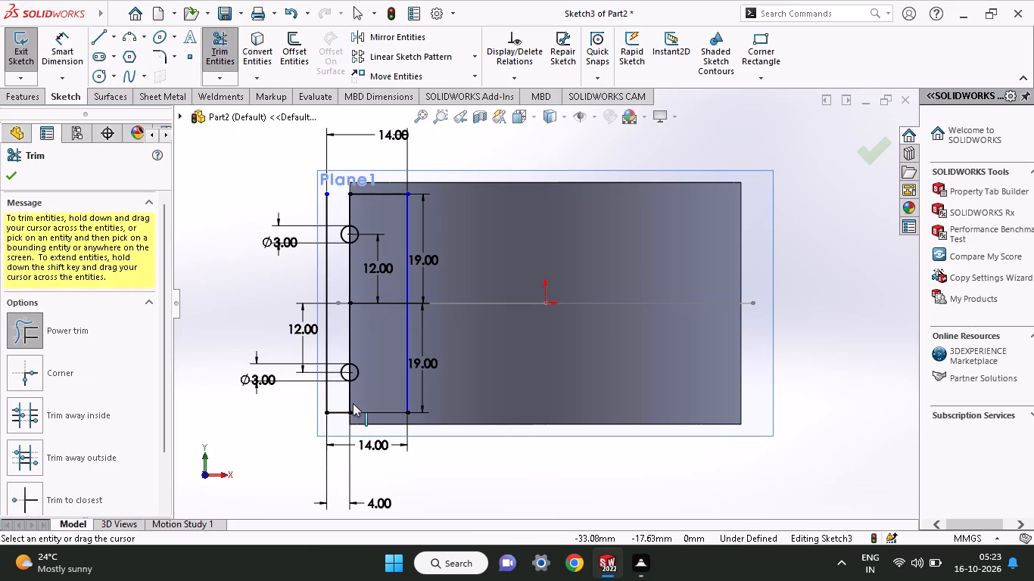
pyautogui.moveTo(341, 400); pyautogui.dragTo(341, 418)
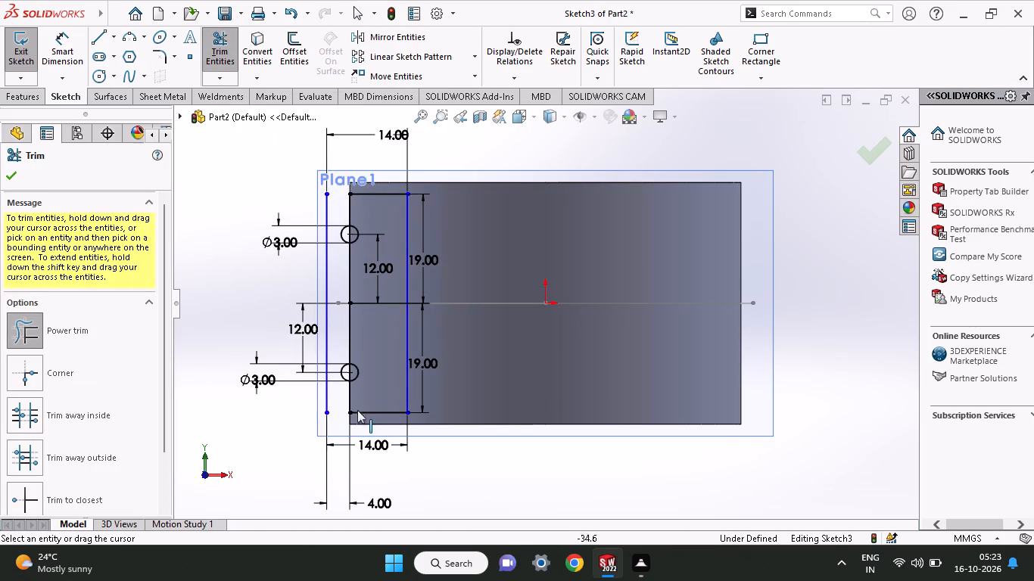
pyautogui.moveTo(373, 408); pyautogui.dragTo(377, 425)
pyautogui.moveTo(375, 396); pyautogui.dragTo(379, 420)
pyautogui.moveTo(376, 202); pyautogui.dragTo(386, 198)
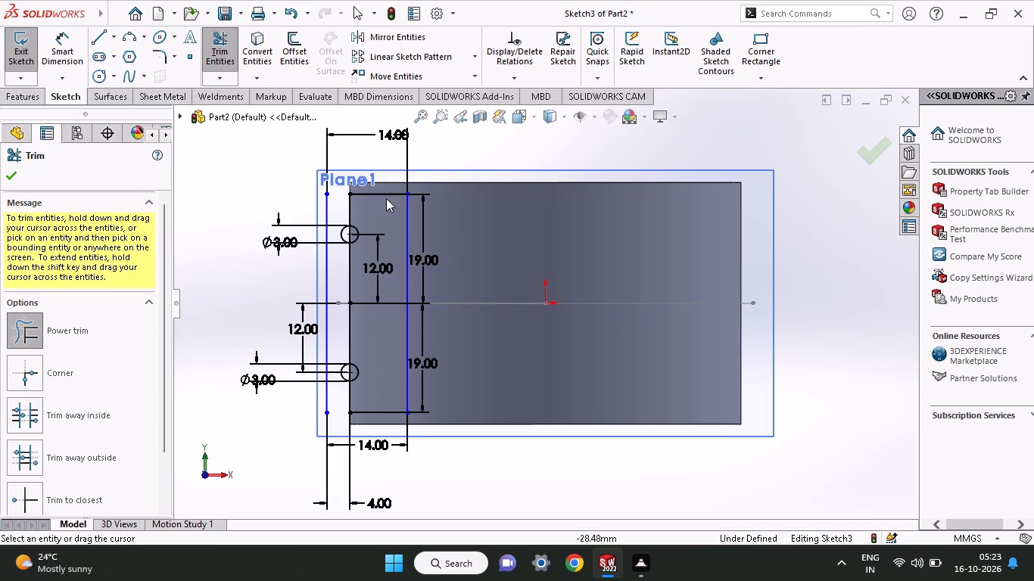
pyautogui.moveTo(386, 198); pyautogui.dragTo(391, 168)
# Redraw the profile's upper and lower edges as single horizontal lines from the outer vertical line to the inner one.
pyautogui.click(95, 36)
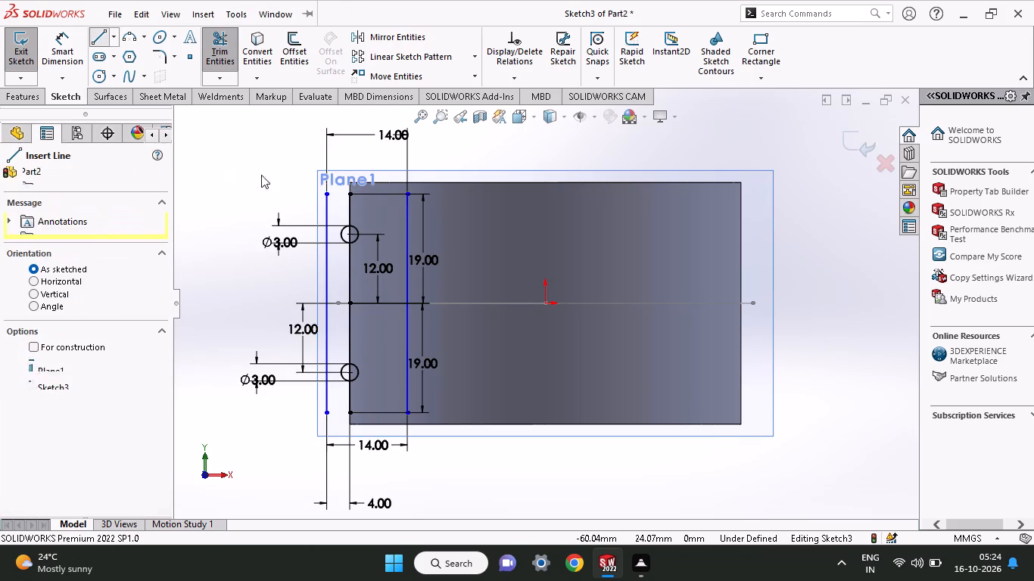
pyautogui.click(325, 193)
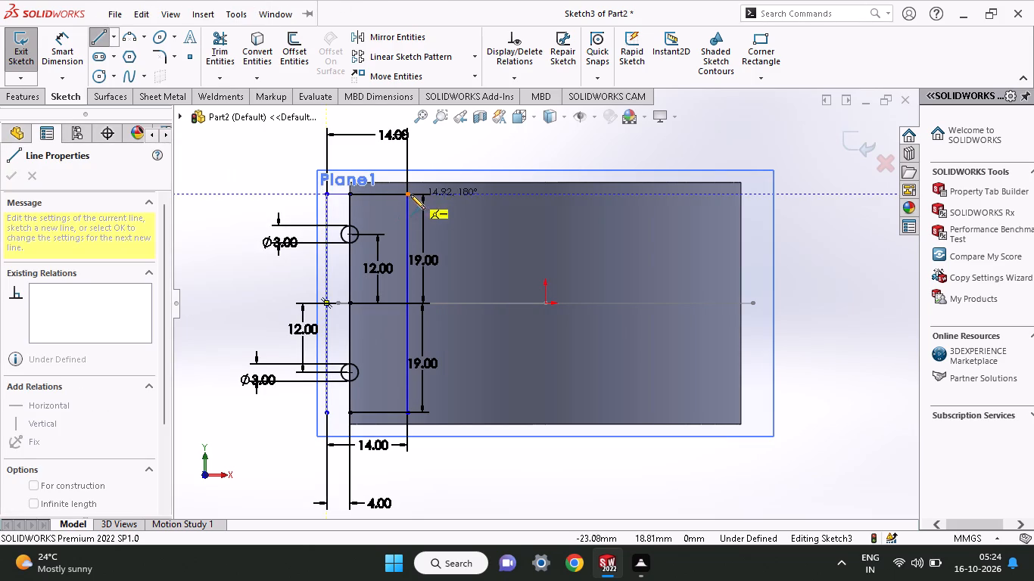
pyautogui.click(410, 194)
pyautogui.rightClick(413, 169)
pyautogui.click(427, 181)
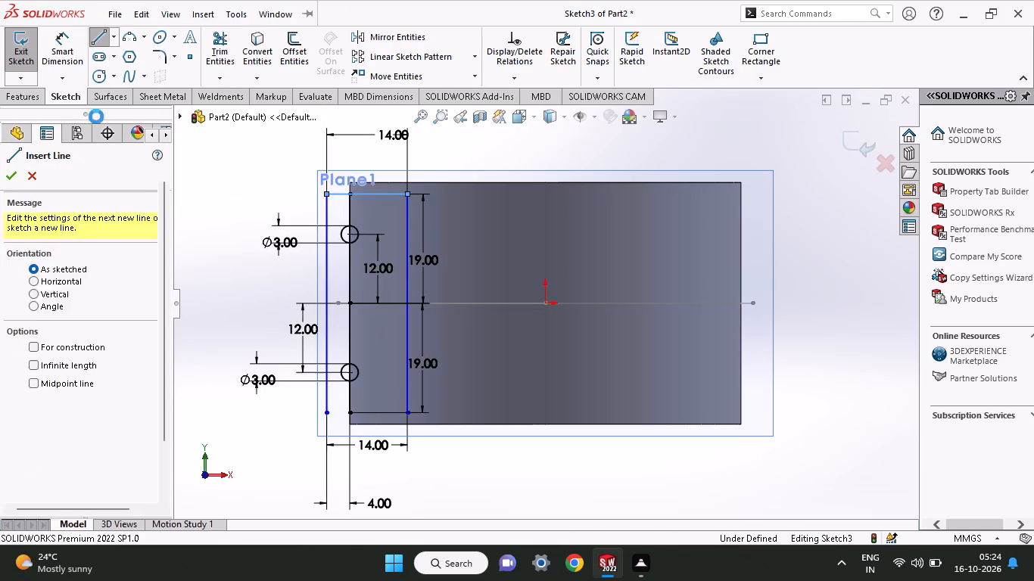
pyautogui.click(98, 37)
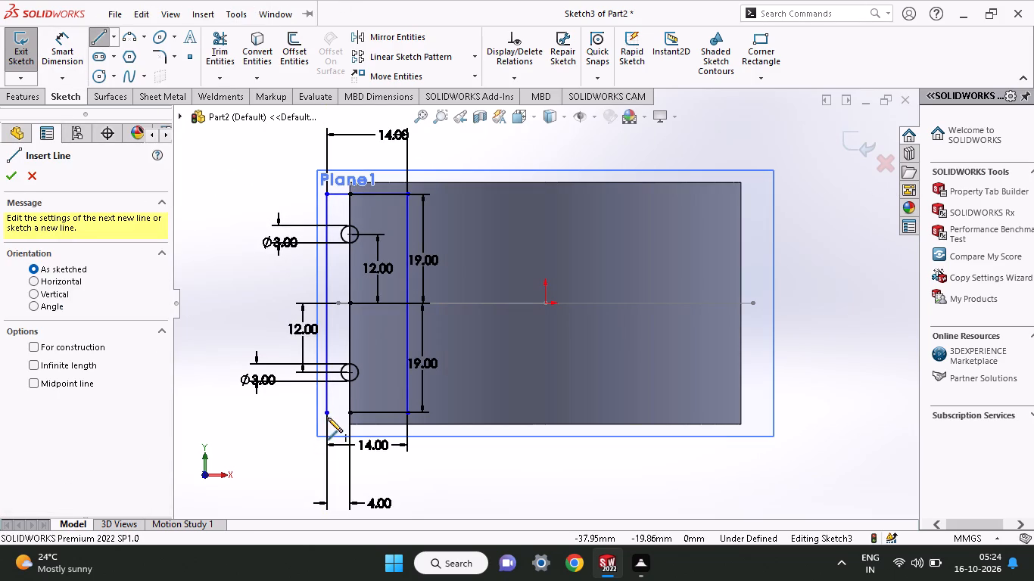
pyautogui.click(325, 413)
pyautogui.click(409, 412)
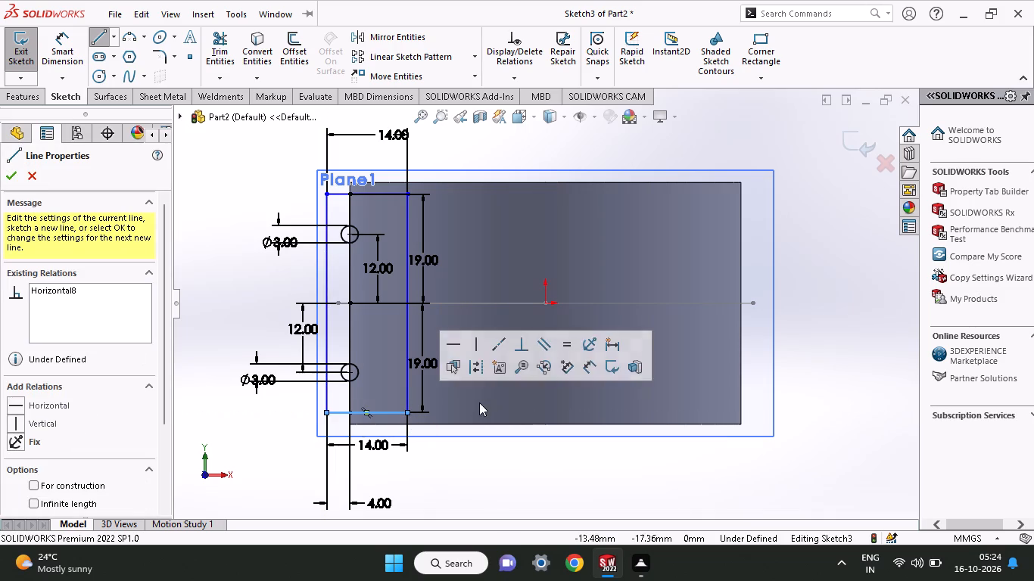
pyautogui.rightClick(483, 402)
pyautogui.click(498, 410)
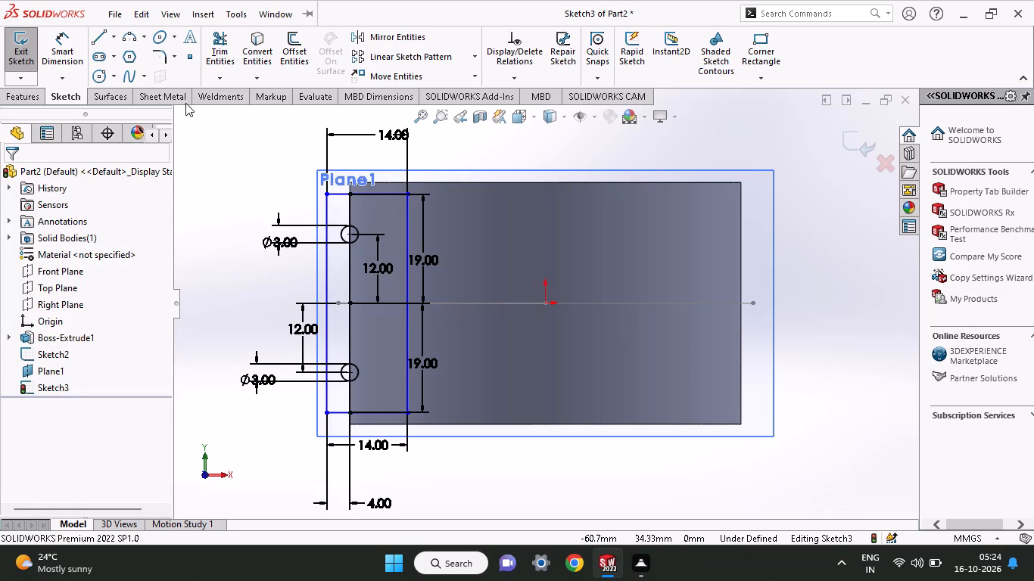
# Fillet the profile's upper and lower outer corners with a 4 mm radius.
pyautogui.click(160, 61)
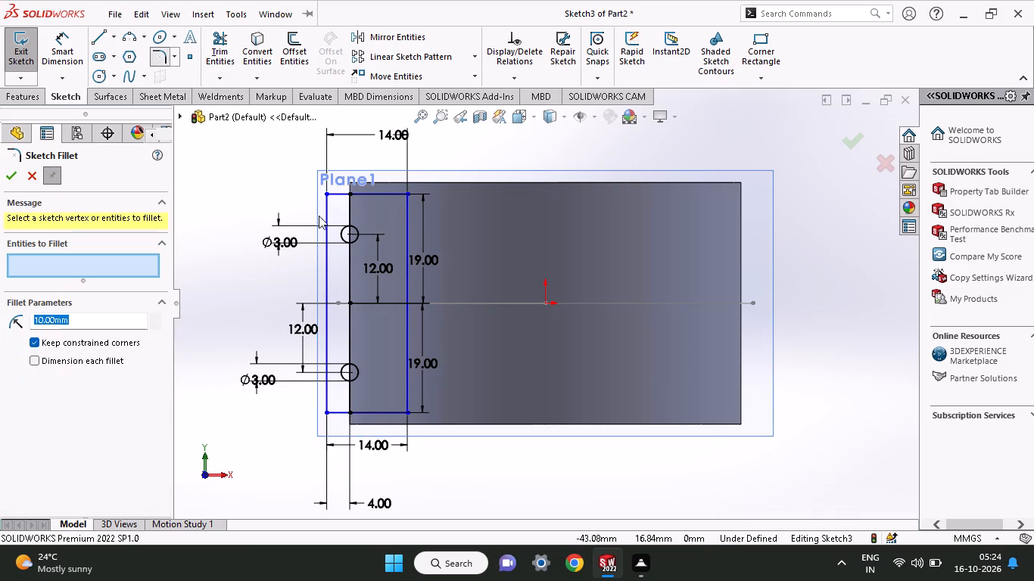
pyautogui.click(328, 213)
pyautogui.click(345, 195)
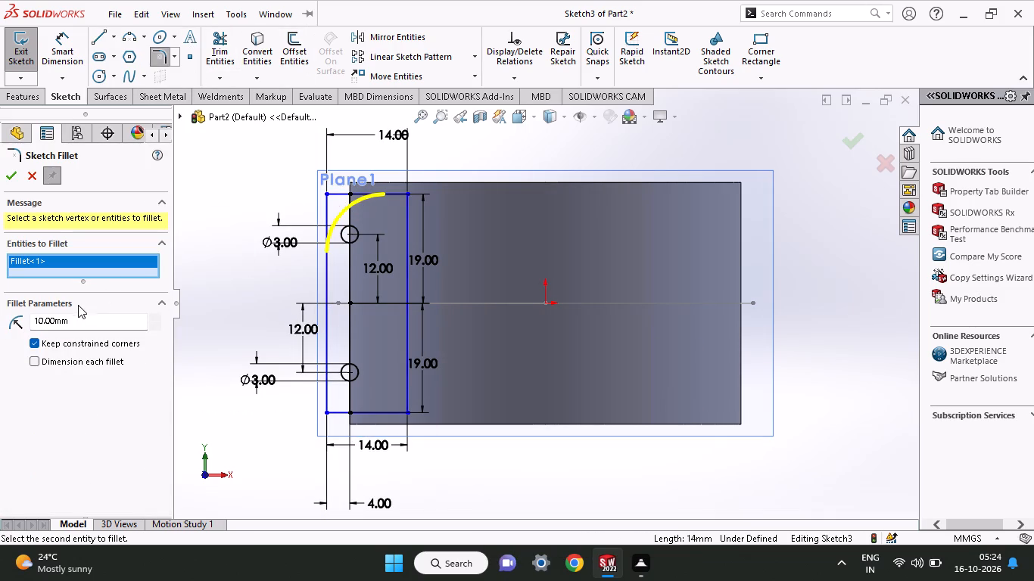
pyautogui.moveTo(75, 312); pyautogui.dragTo(26, 330)
pyautogui.moveTo(98, 323); pyautogui.dragTo(5, 325)
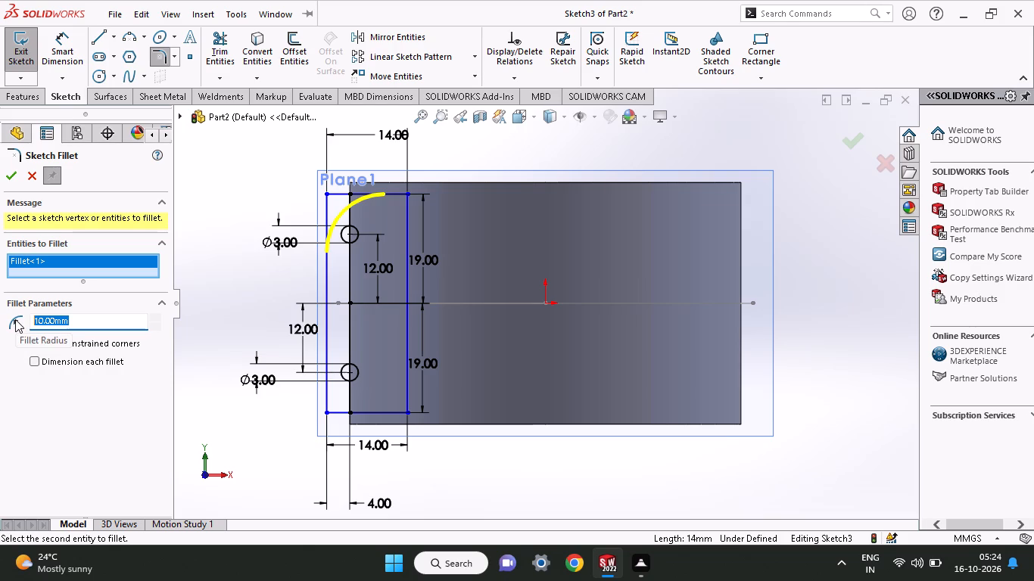
pyautogui.write('44')
pyautogui.press('Return')
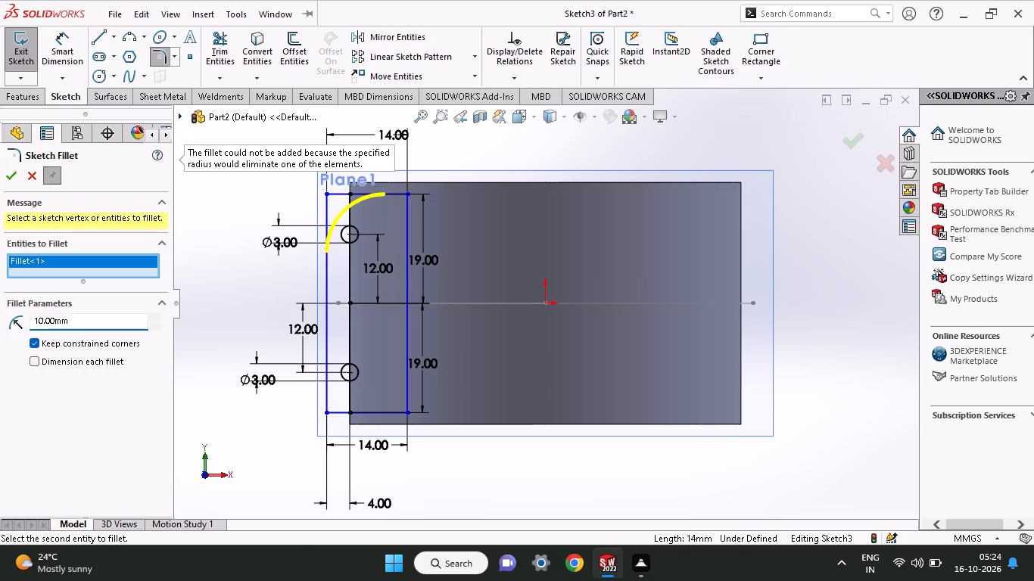
pyautogui.moveTo(75, 328); pyautogui.dragTo(0, 331)
pyautogui.press('4')
pyautogui.press('Return')
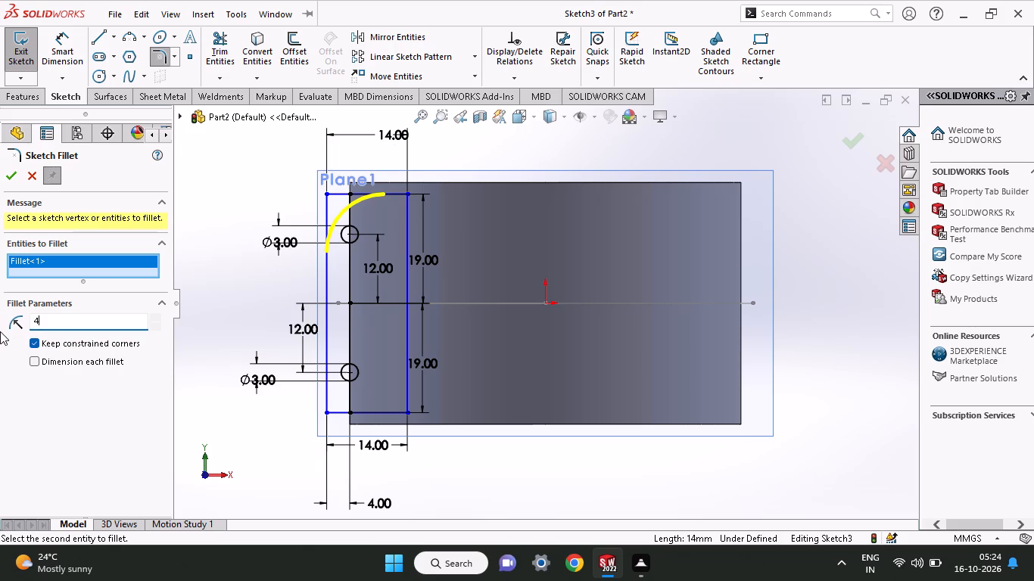
pyautogui.click(355, 415)
pyautogui.click(325, 397)
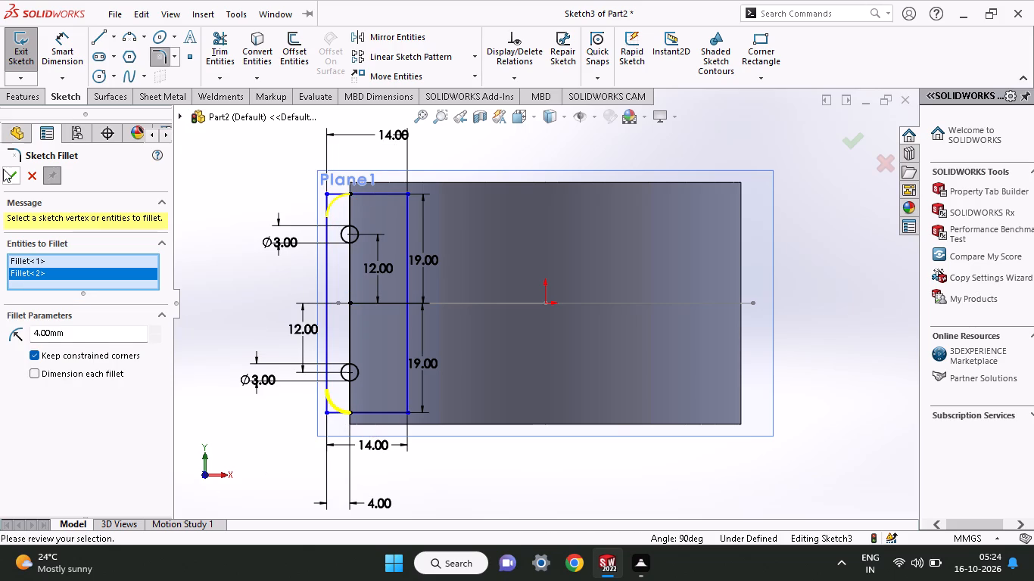
pyautogui.click(3, 169)
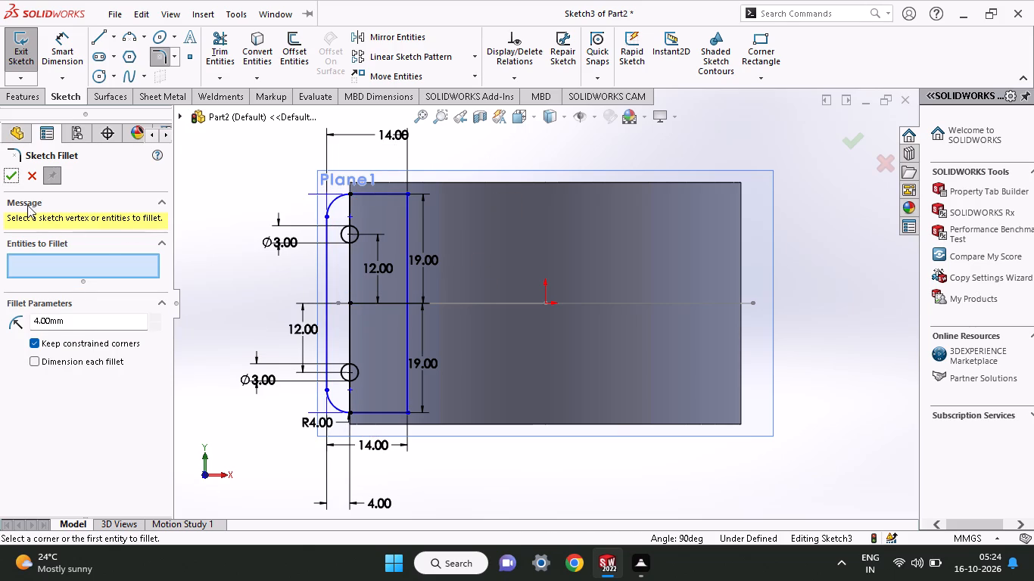
pyautogui.click(8, 178)
# Extrude both regions of the filleted lug profile, leaving out the holes, as a Blind boss 3 mm deep in the reversed direction.
pyautogui.click(23, 94)
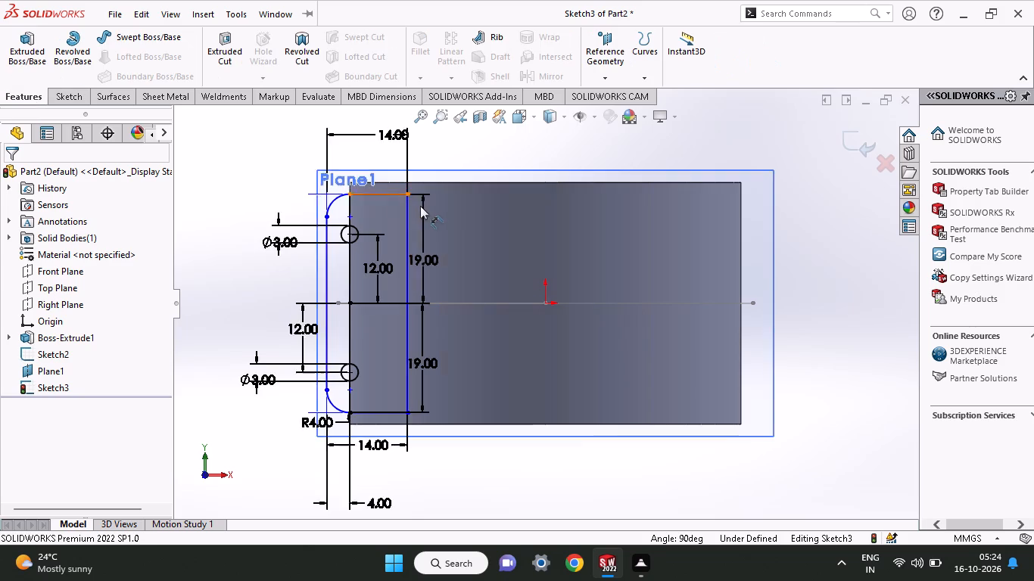
pyautogui.moveTo(422, 207); pyautogui.dragTo(444, 427, button='middle')
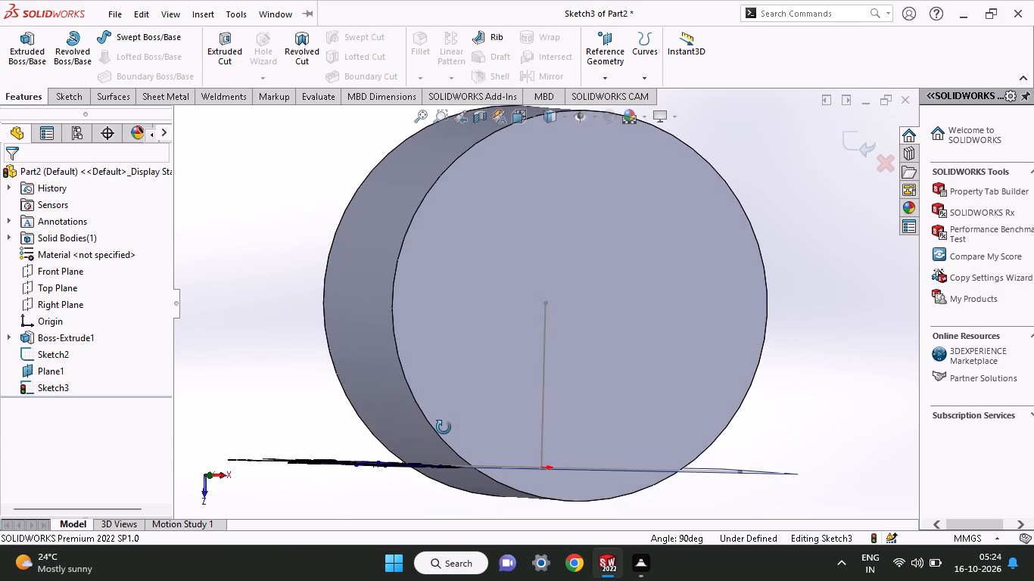
pyautogui.moveTo(444, 427); pyautogui.dragTo(434, 492, button='middle')
pyautogui.click(35, 70)
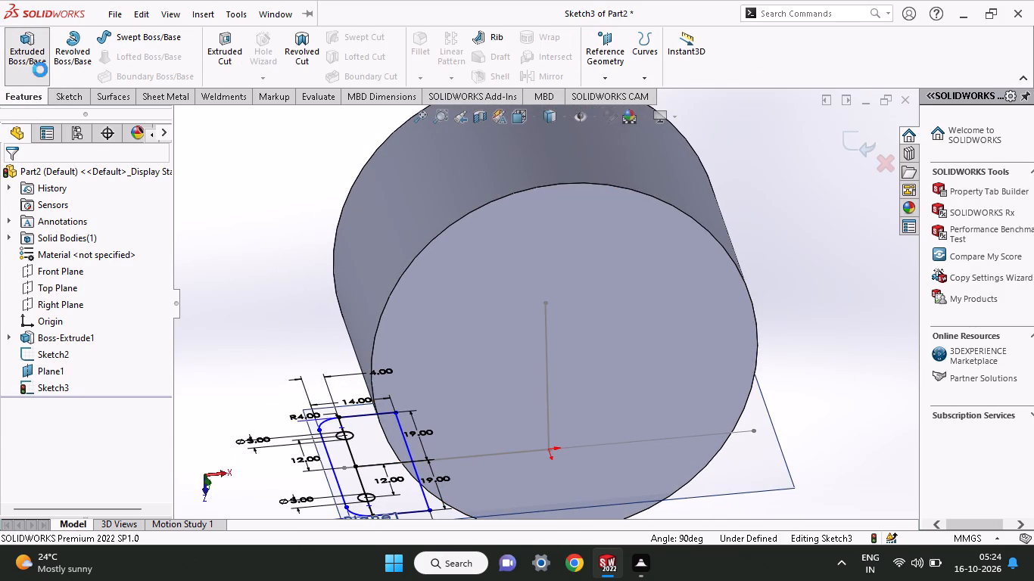
pyautogui.click(434, 436)
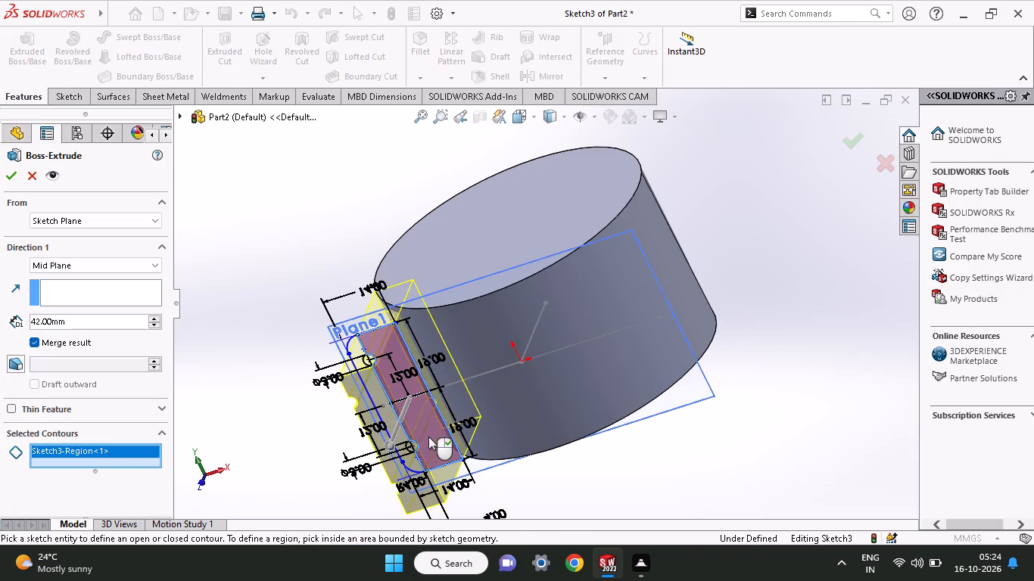
pyautogui.moveTo(428, 437); pyautogui.dragTo(522, 580, button='middle')
pyautogui.moveTo(600, 364); pyautogui.dragTo(591, 415, button='middle')
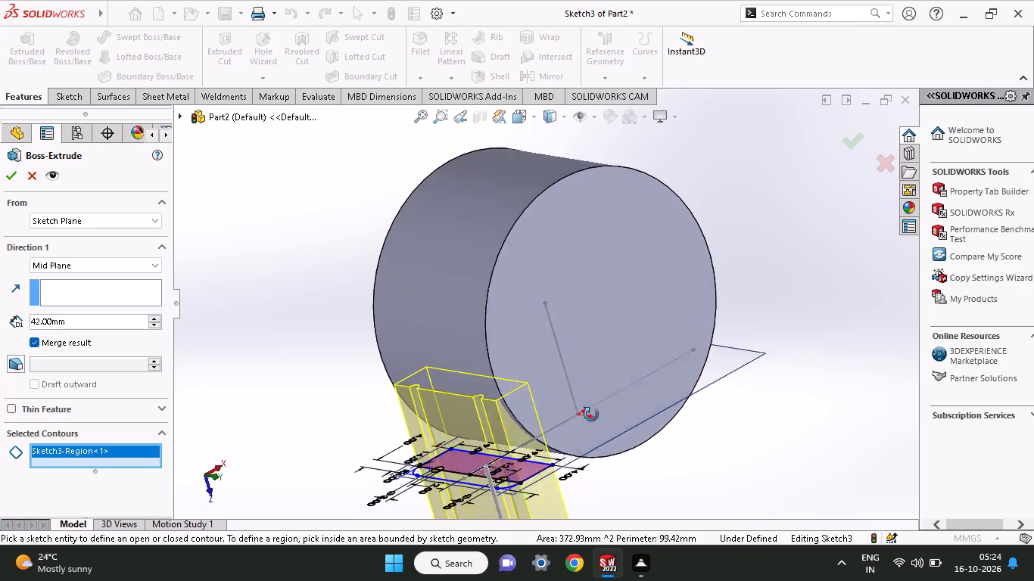
pyautogui.moveTo(591, 415); pyautogui.dragTo(592, 446, button='middle')
pyautogui.click(469, 483)
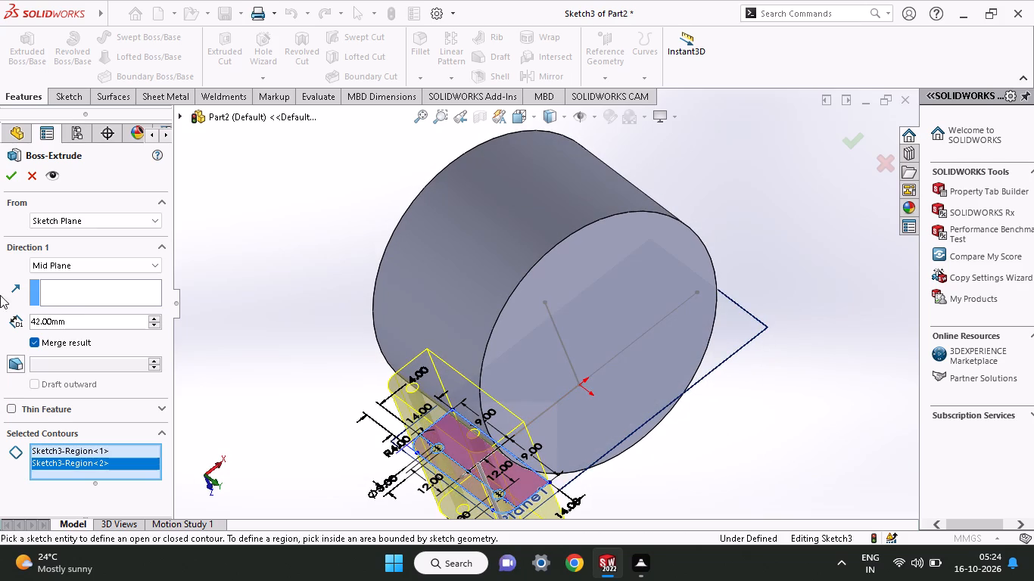
pyautogui.click(62, 265)
pyautogui.click(61, 281)
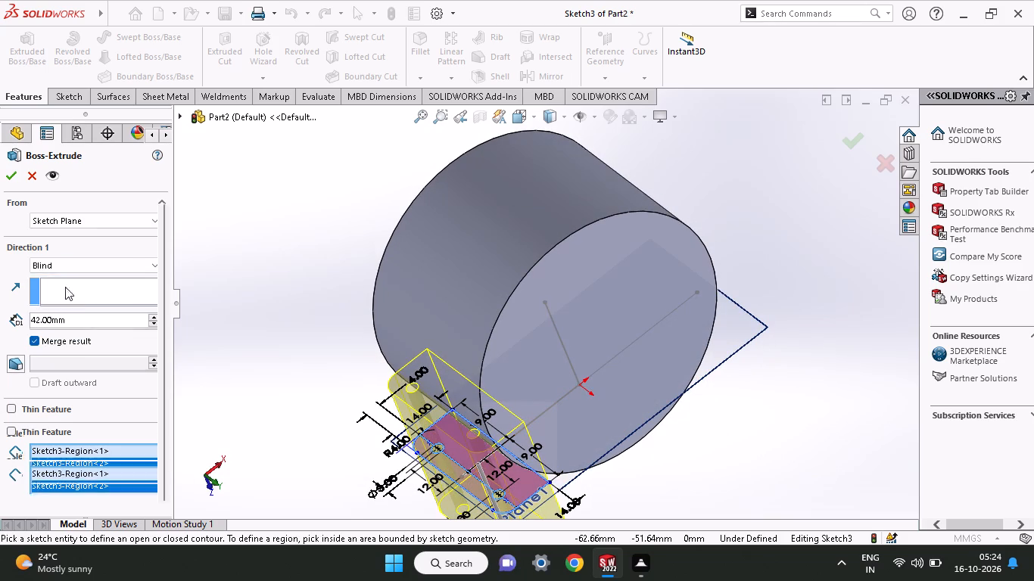
pyautogui.click(4, 261)
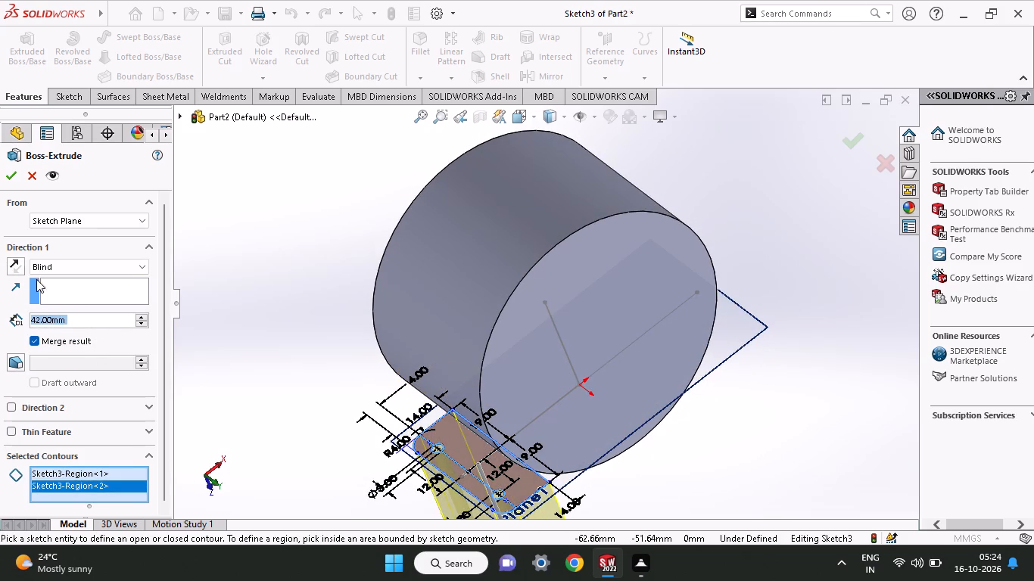
pyautogui.click(12, 265)
pyautogui.moveTo(71, 325); pyautogui.dragTo(36, 325)
pyautogui.click(32, 325)
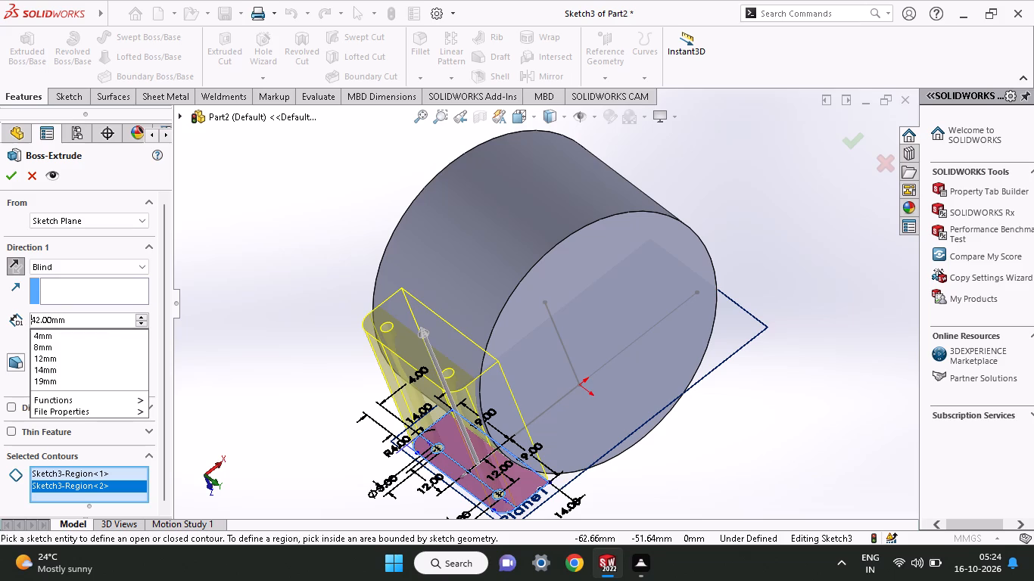
pyautogui.moveTo(83, 318); pyautogui.dragTo(0, 322)
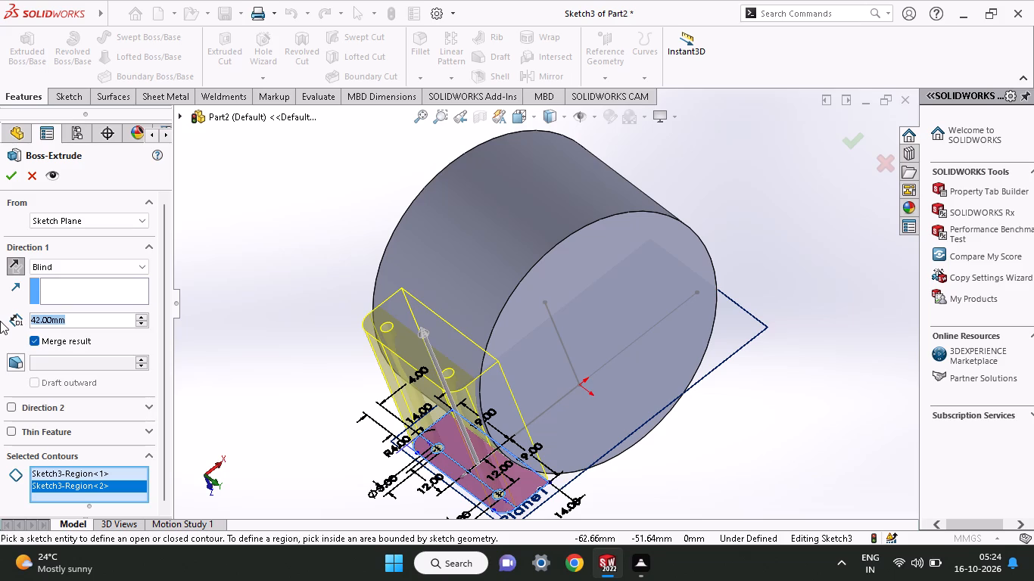
pyautogui.press('3')
pyautogui.press('Return')
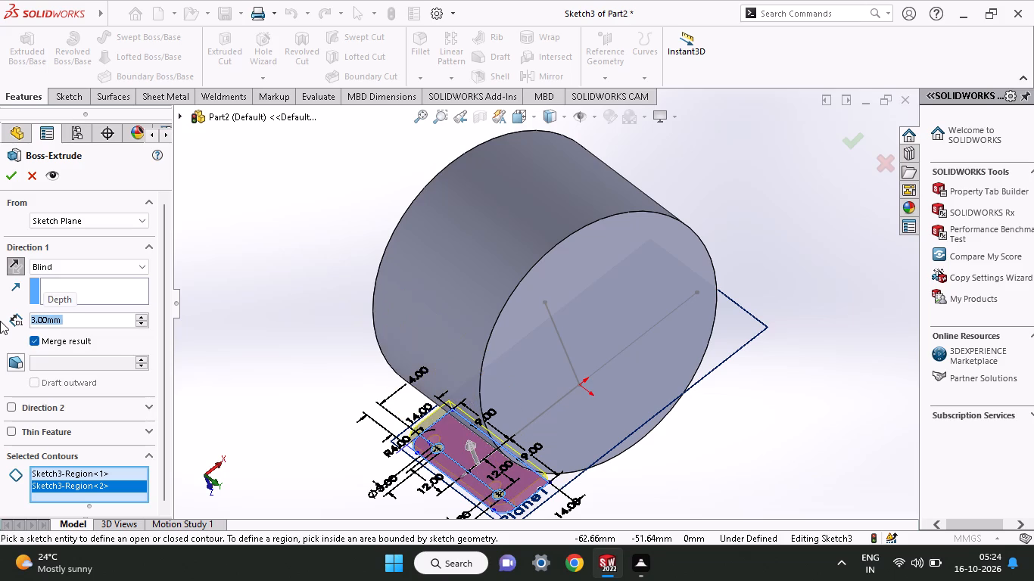
pyautogui.click(14, 179)
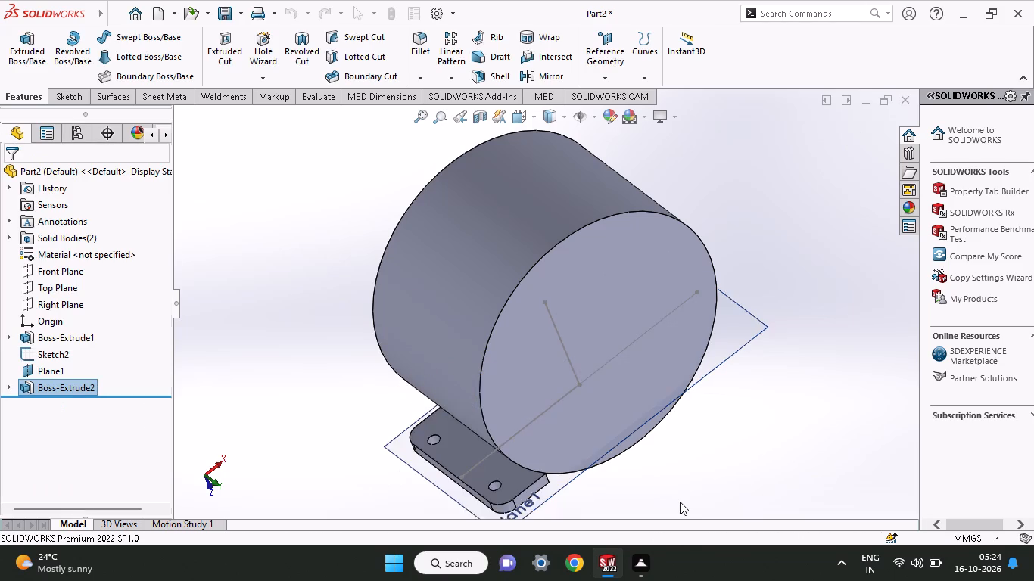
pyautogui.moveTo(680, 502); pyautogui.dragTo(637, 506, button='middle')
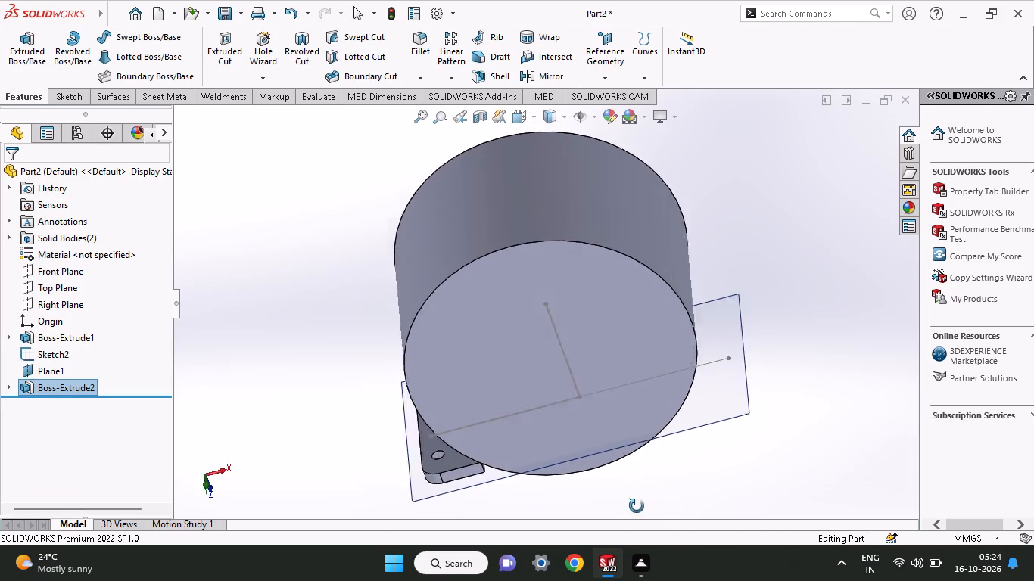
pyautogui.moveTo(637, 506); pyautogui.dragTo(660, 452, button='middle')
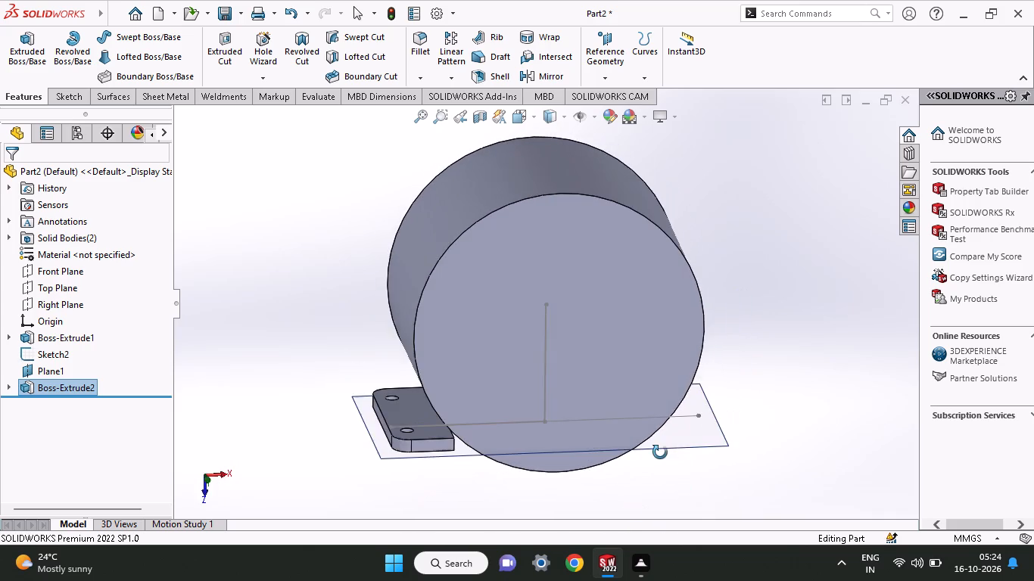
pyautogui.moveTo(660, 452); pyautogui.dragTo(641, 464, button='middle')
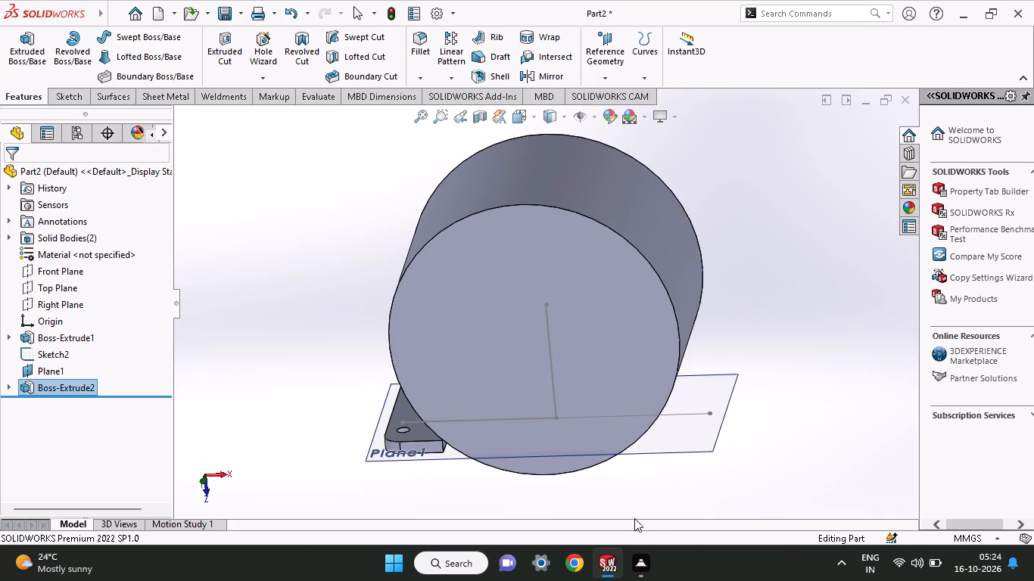
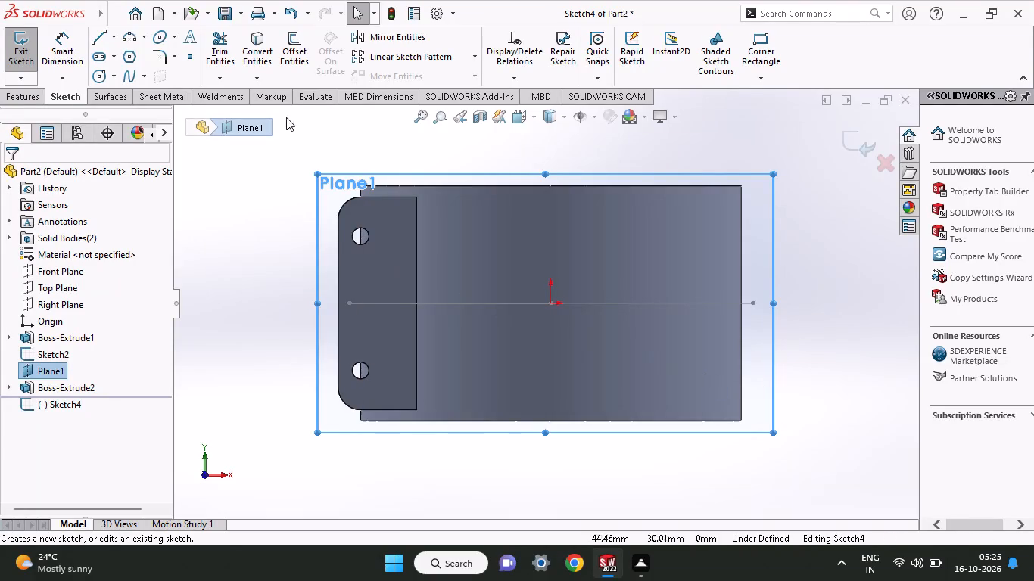
# Sketch two circles, about 4 mm and 5 mm in diameter, centred on the cylinder's side edge opposite the lug, level with its holes.
pyautogui.click(98, 39)
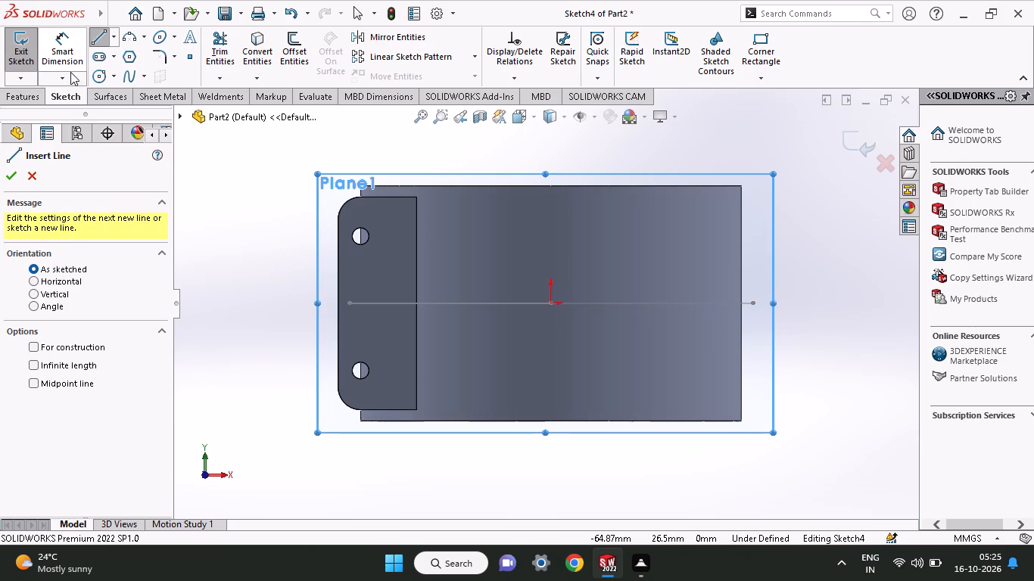
pyautogui.click(101, 79)
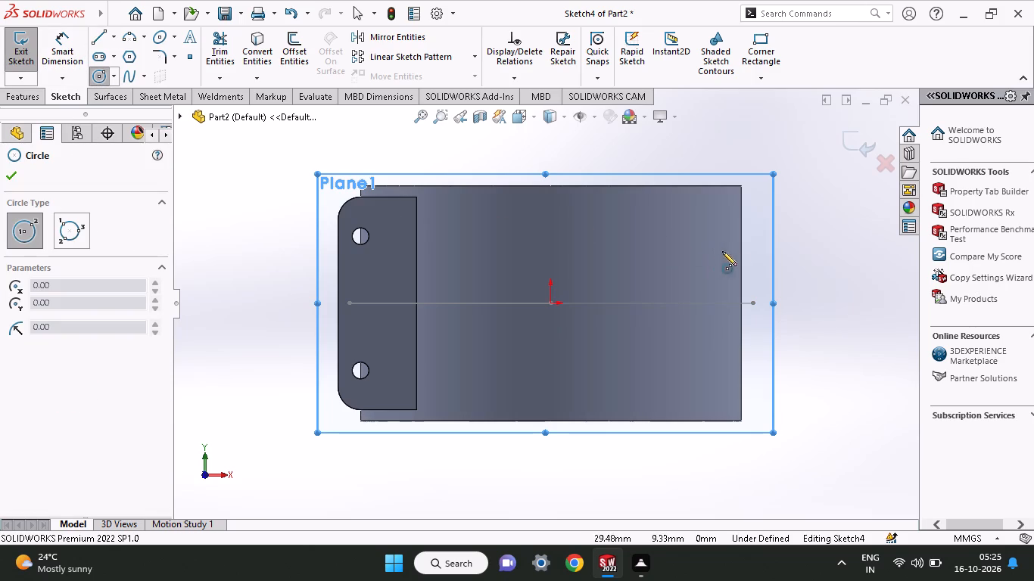
pyautogui.click(740, 238)
pyautogui.click(743, 250)
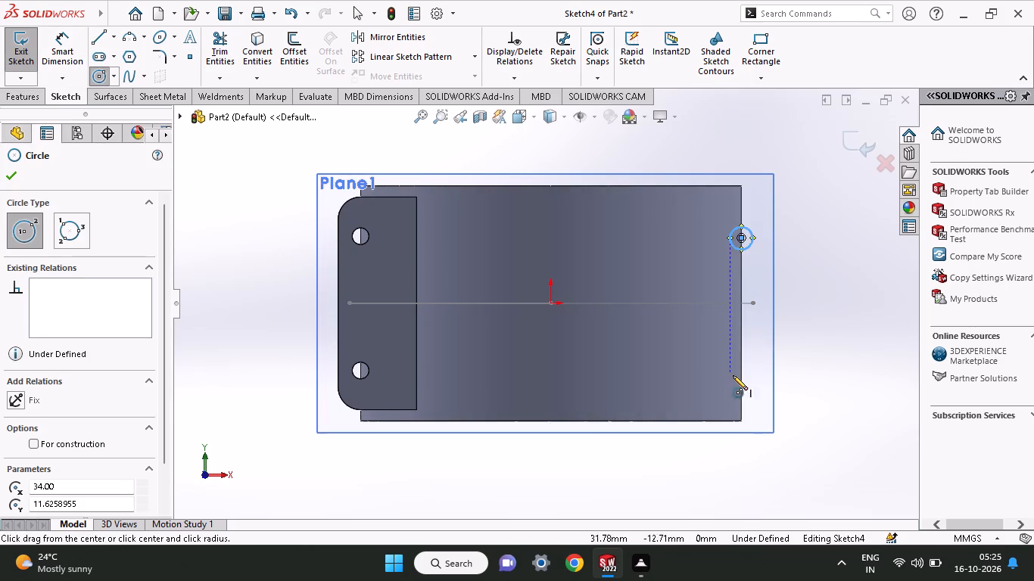
pyautogui.click(741, 373)
pyautogui.click(748, 385)
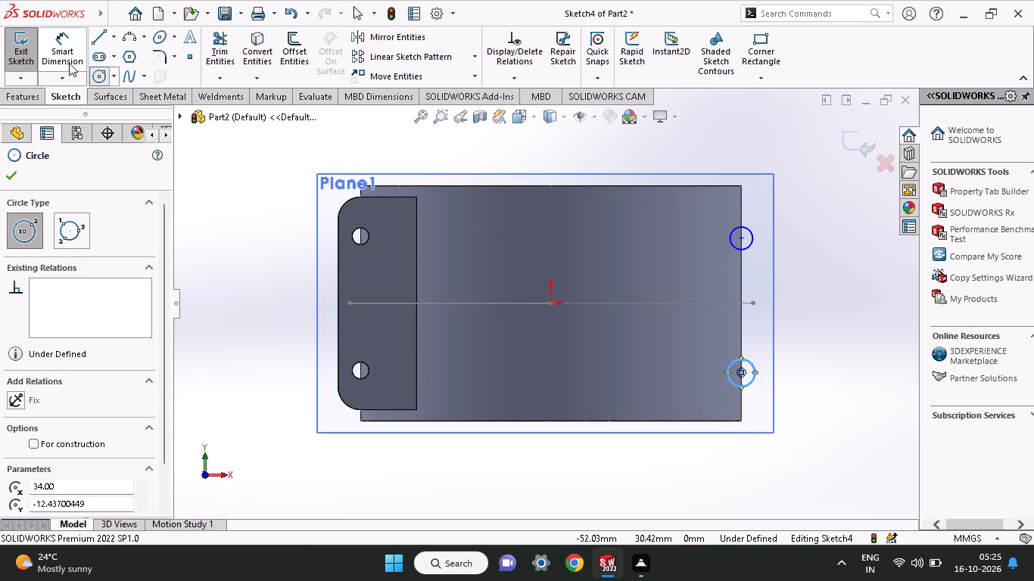
# Dimension both new circles to a 3 mm diameter.
pyautogui.click(63, 53)
pyautogui.click(734, 245)
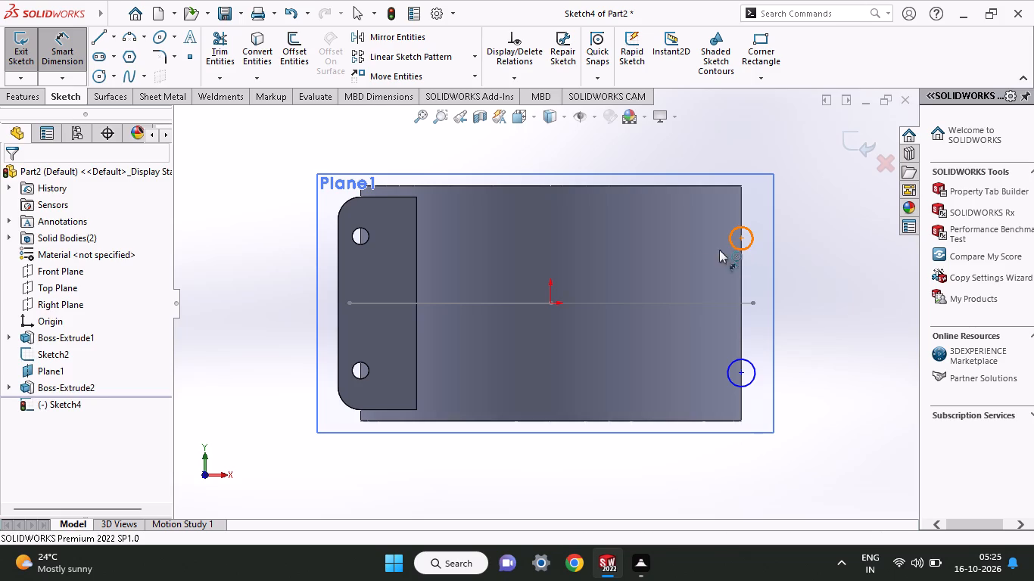
pyautogui.moveTo(681, 258); pyautogui.dragTo(693, 266)
pyautogui.press('3')
pyautogui.press('Return')
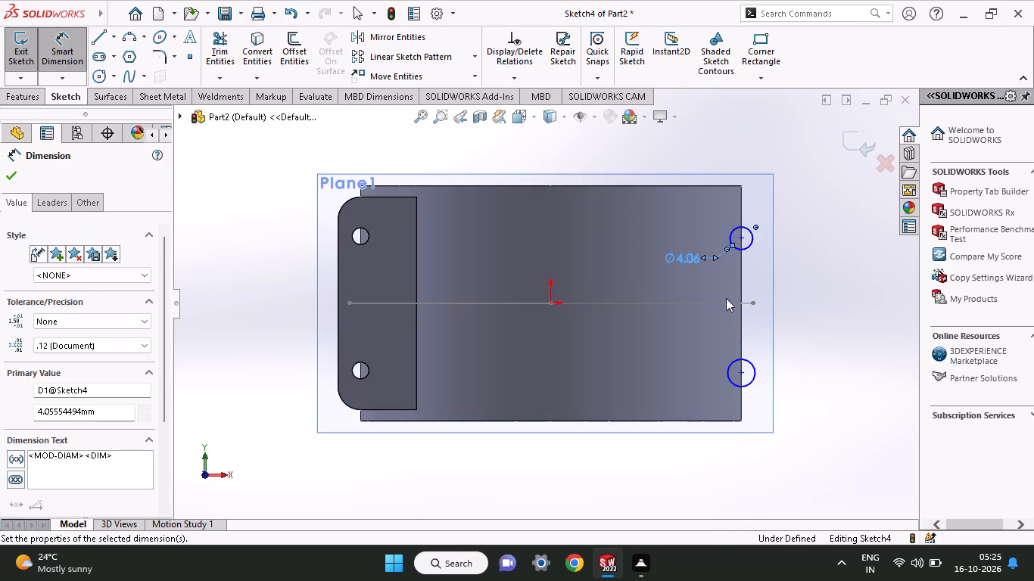
pyautogui.click(733, 384)
pyautogui.click(685, 374)
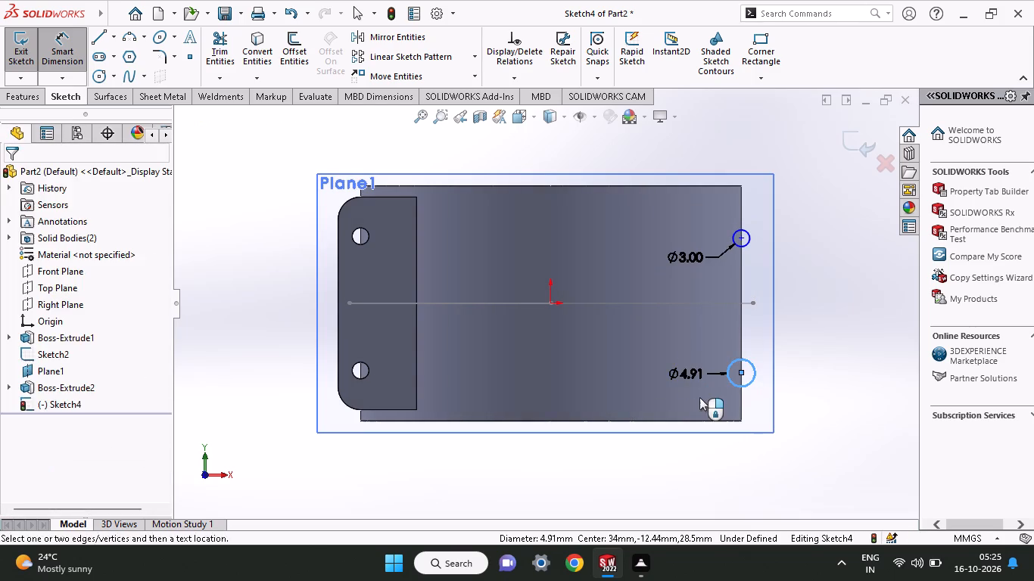
pyautogui.press('3')
pyautogui.press('Return')
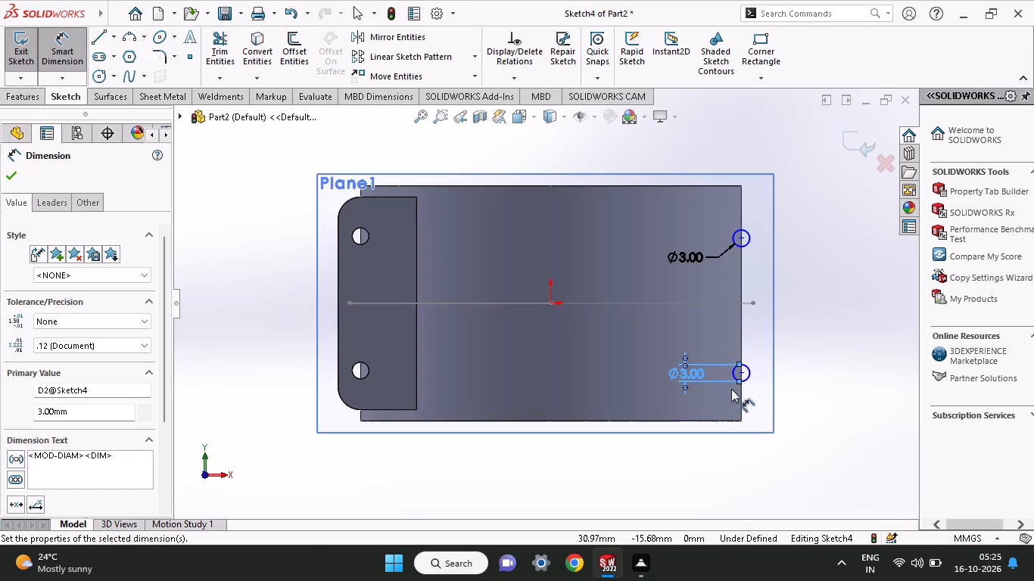
# Dimension the lower circle's centre 12 mm below the horizontal centre line.
pyautogui.click(745, 371)
pyautogui.click(749, 303)
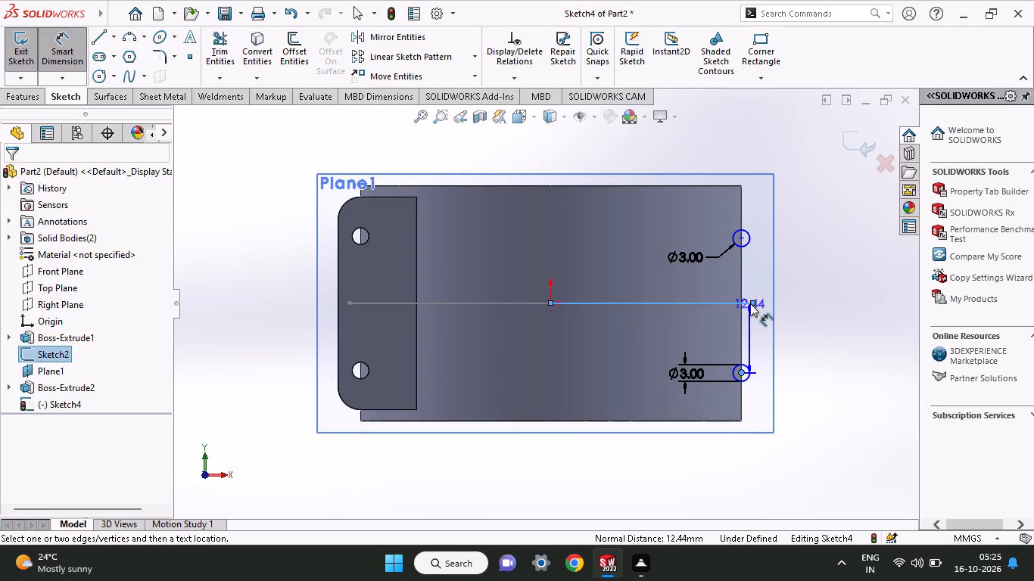
pyautogui.click(815, 349)
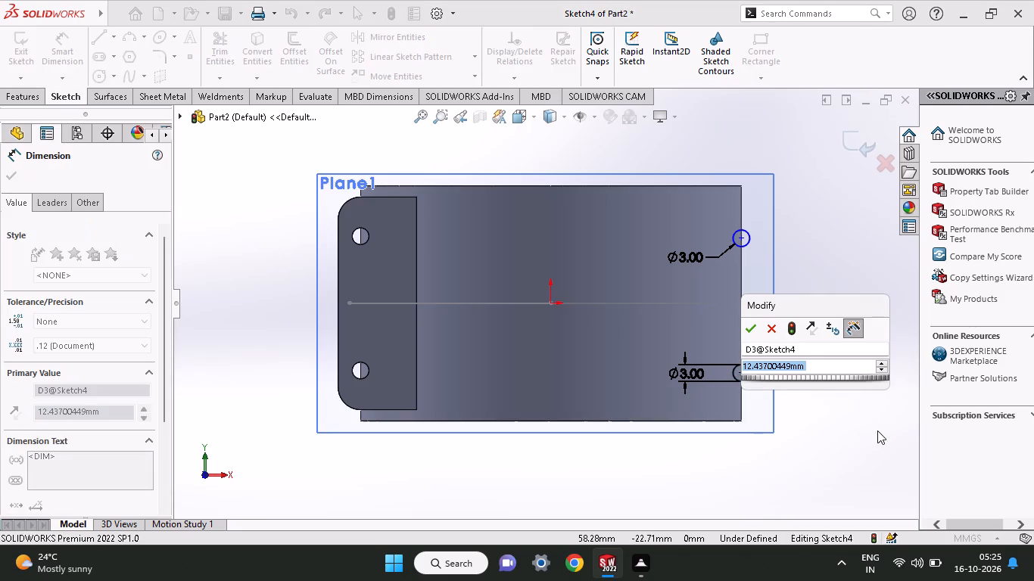
pyautogui.write('12')
pyautogui.press('Return')
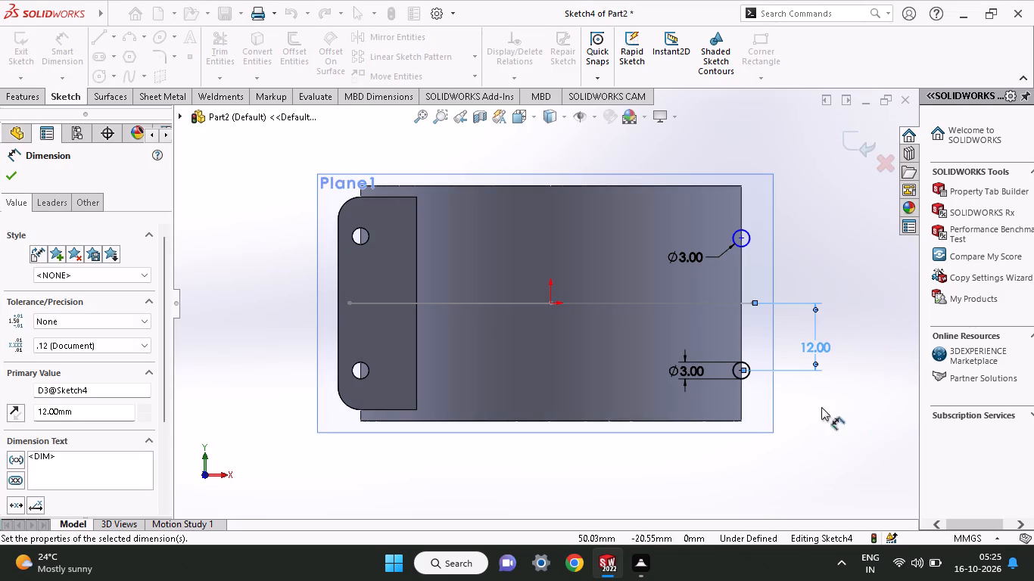
# Reattach the 12 mm dimension to the upper circle's centre and set the spacing between the two circles to 24 mm.
pyautogui.click(753, 301)
pyautogui.click(739, 237)
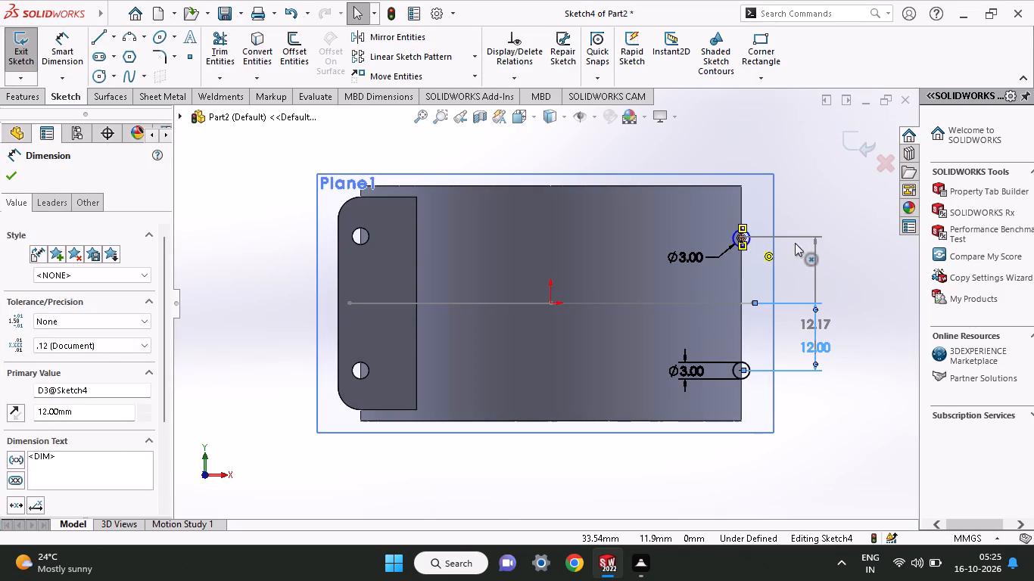
pyautogui.doubleClick(821, 327)
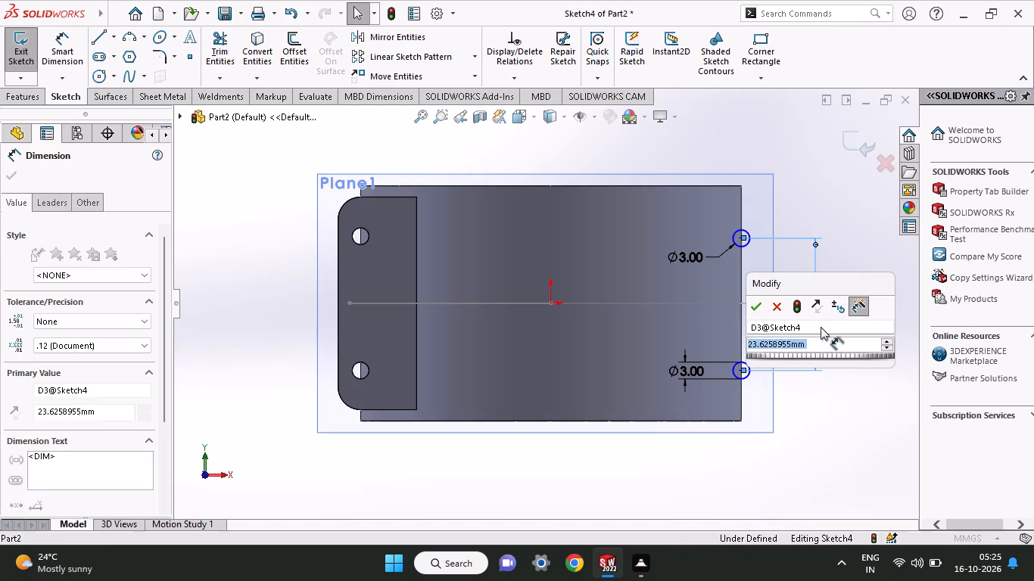
pyautogui.write('24')
pyautogui.press('Return')
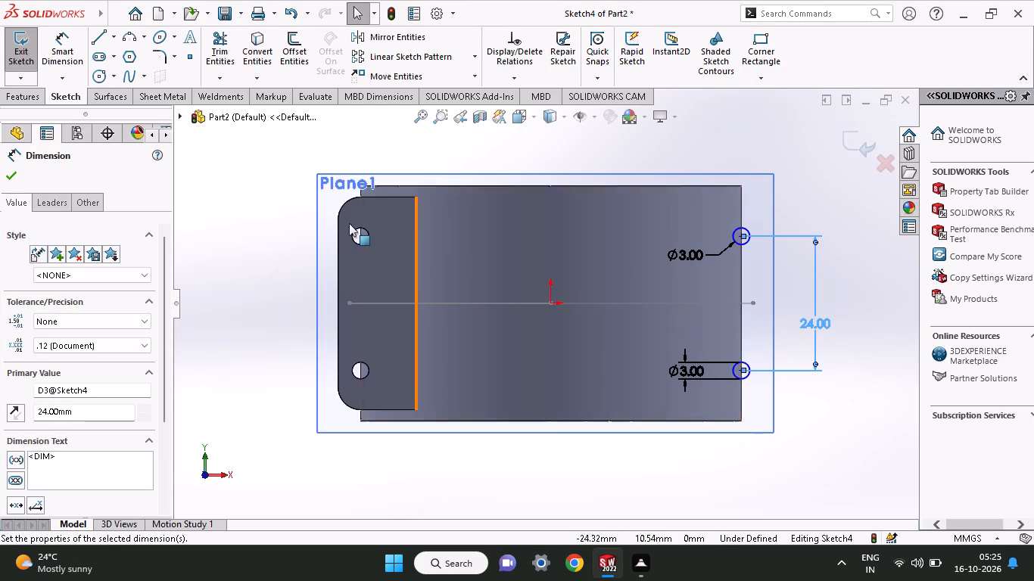
pyautogui.click(8, 181)
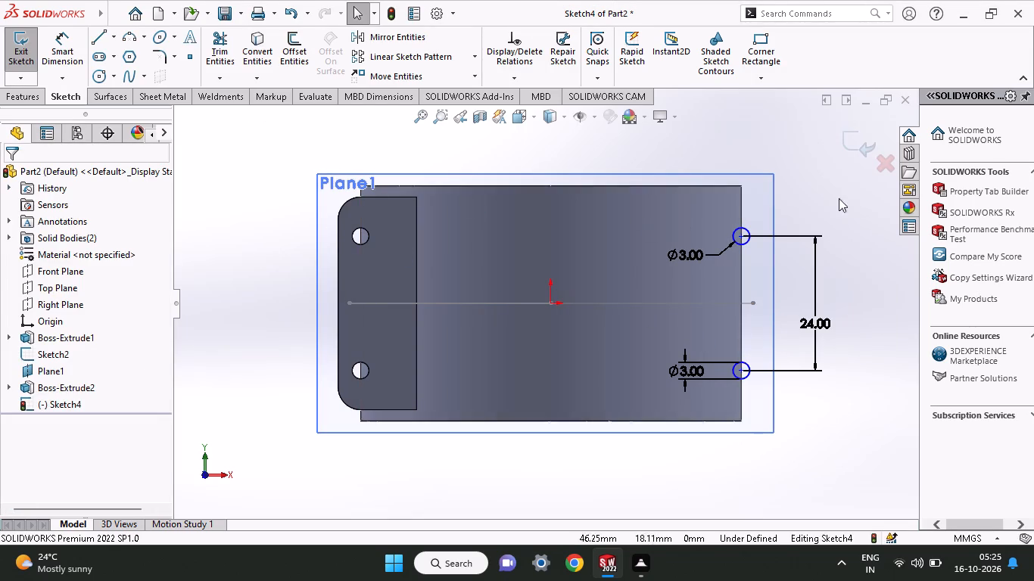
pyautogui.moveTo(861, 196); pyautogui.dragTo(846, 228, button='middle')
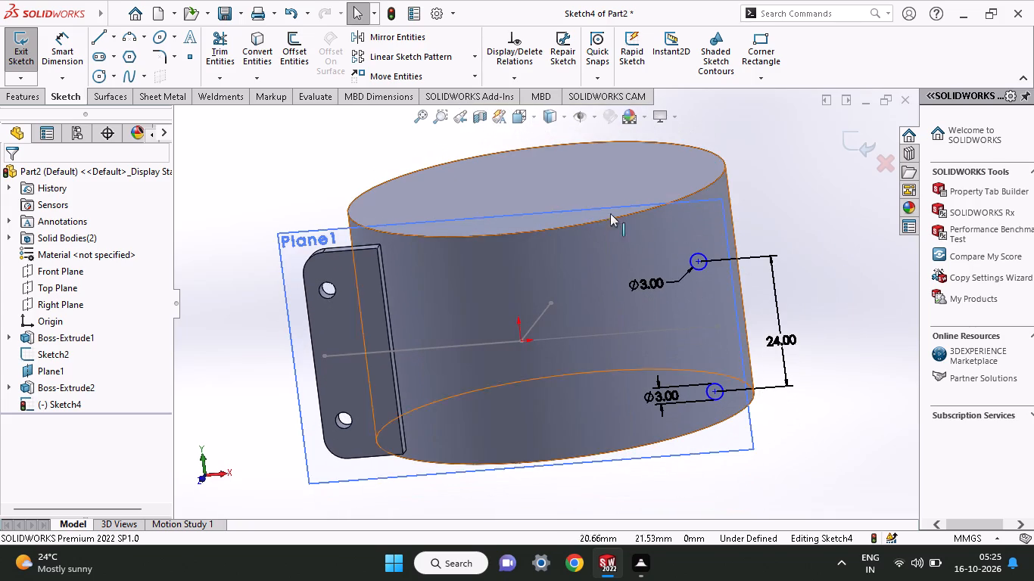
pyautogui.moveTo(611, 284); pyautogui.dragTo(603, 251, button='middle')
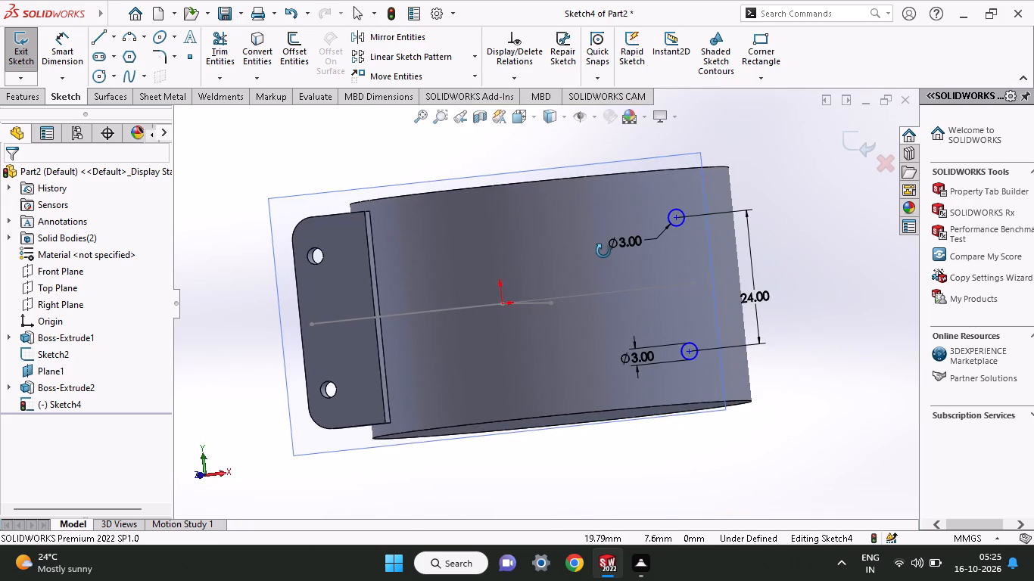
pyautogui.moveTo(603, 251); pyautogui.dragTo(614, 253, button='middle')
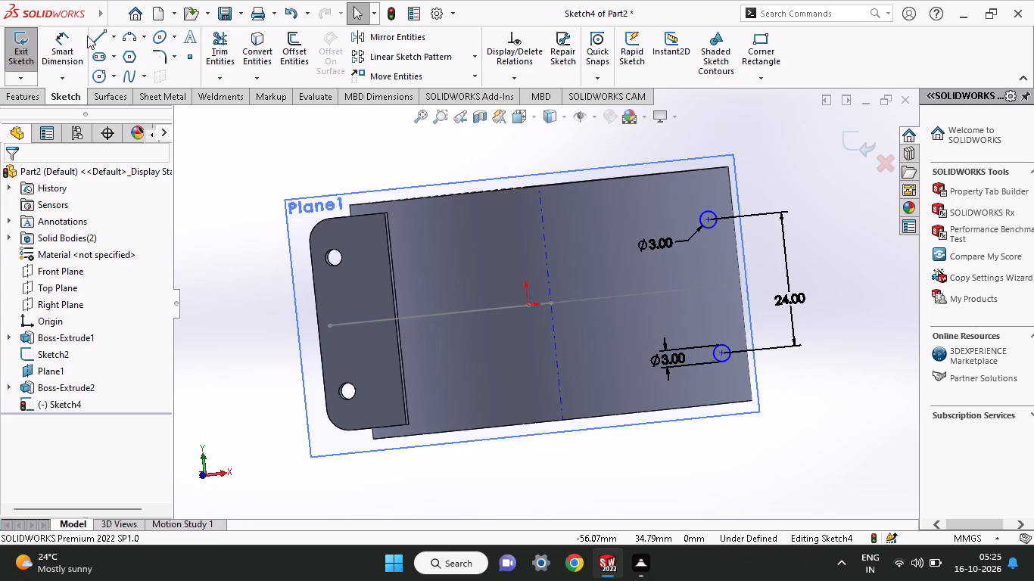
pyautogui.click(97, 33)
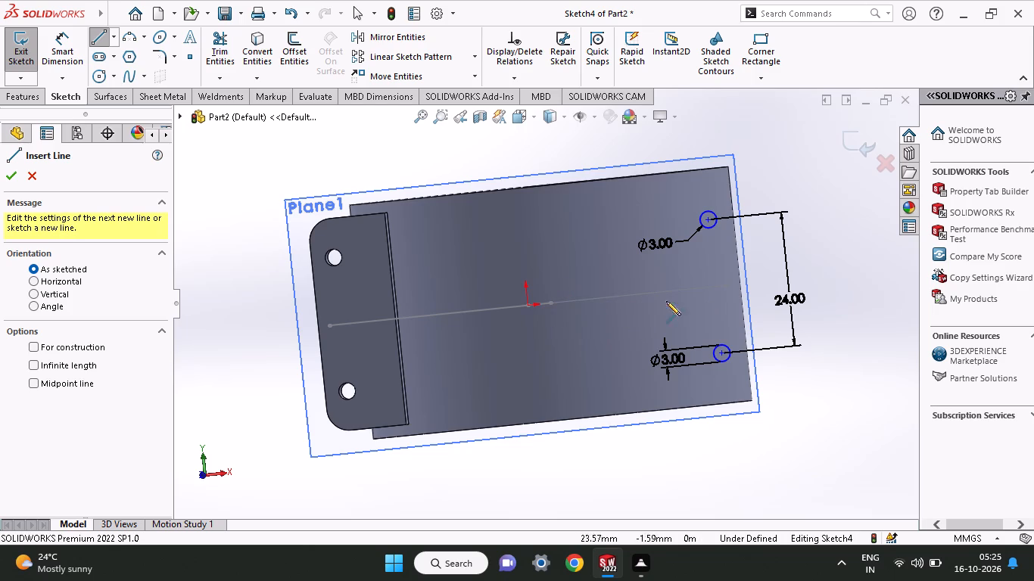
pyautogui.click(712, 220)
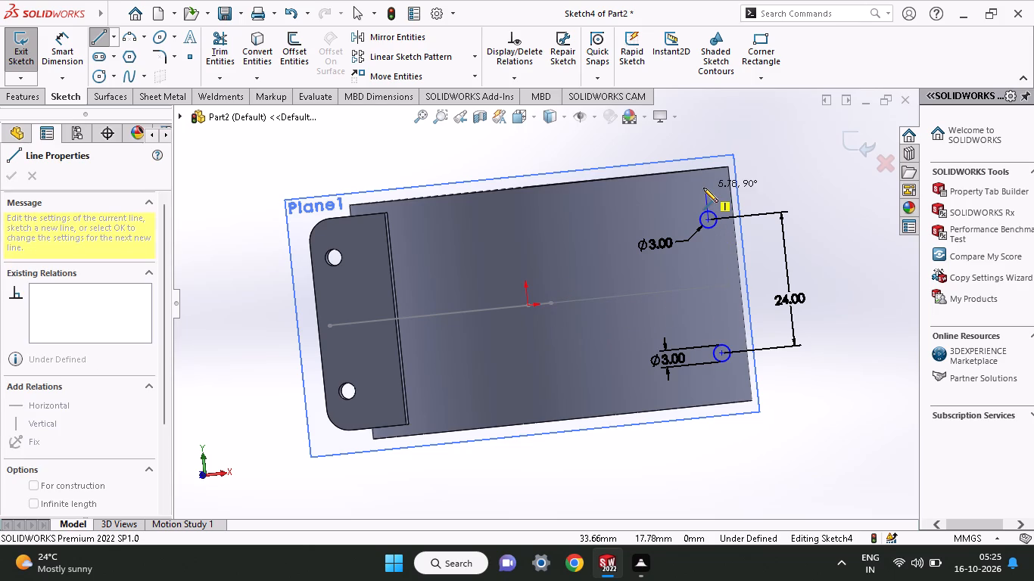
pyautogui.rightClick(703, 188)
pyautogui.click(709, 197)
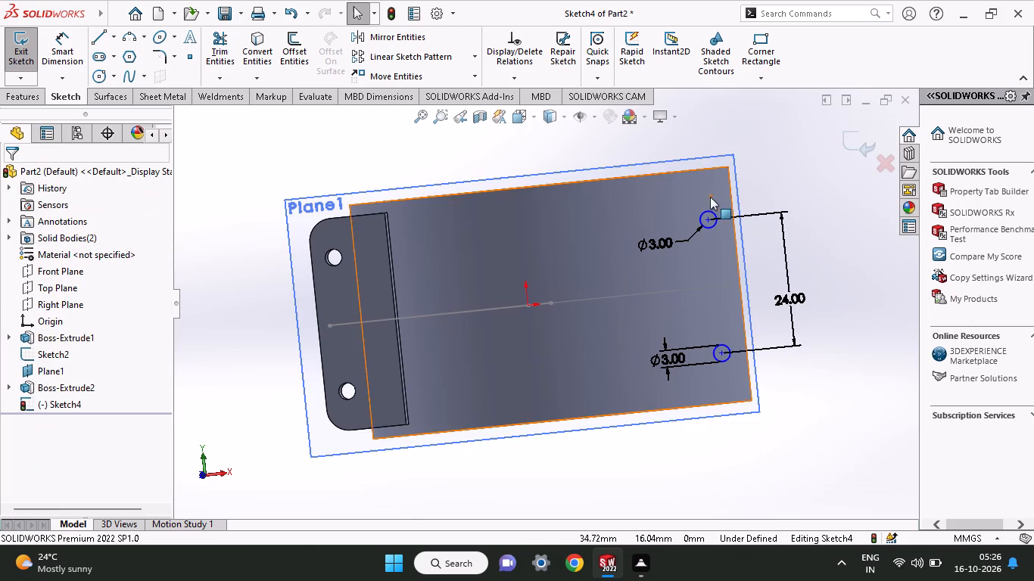
# Sketch a vertical line about 34 mm long through both circles along the cylinder's side edge, in the front view.
pyautogui.click(97, 39)
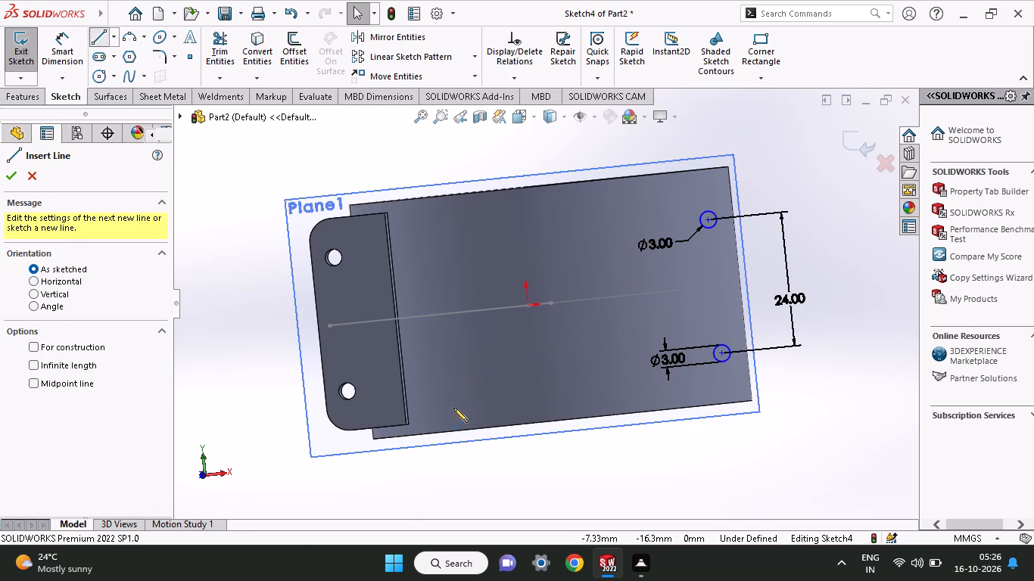
pyautogui.click(215, 476)
pyautogui.click(192, 479)
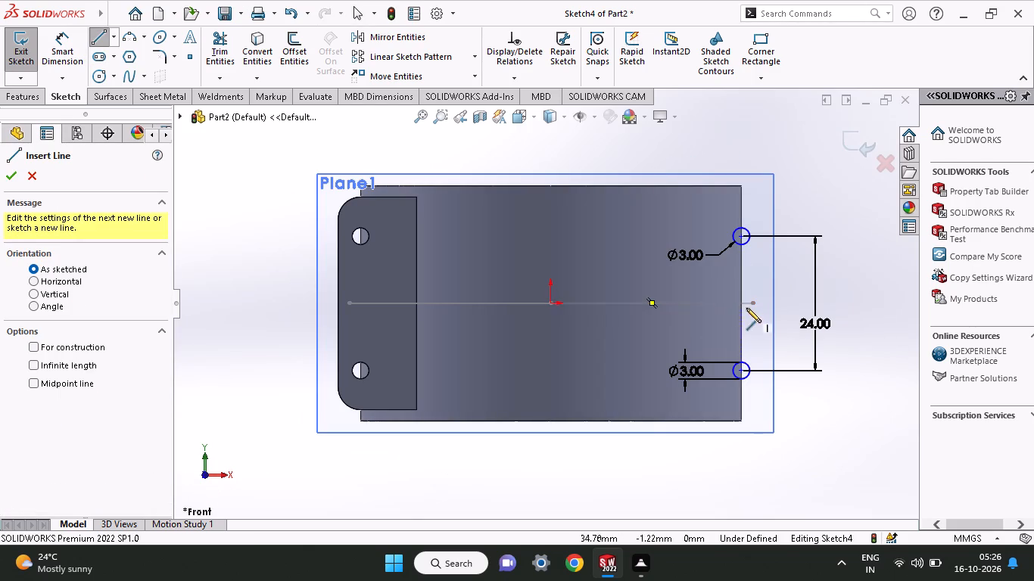
pyautogui.click(740, 207)
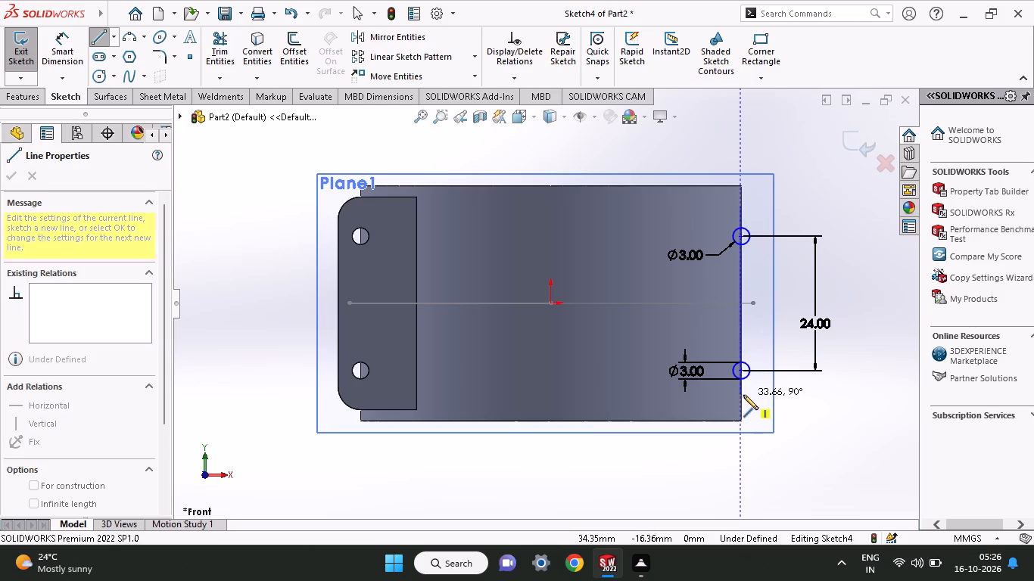
pyautogui.click(743, 395)
pyautogui.rightClick(762, 395)
pyautogui.click(791, 408)
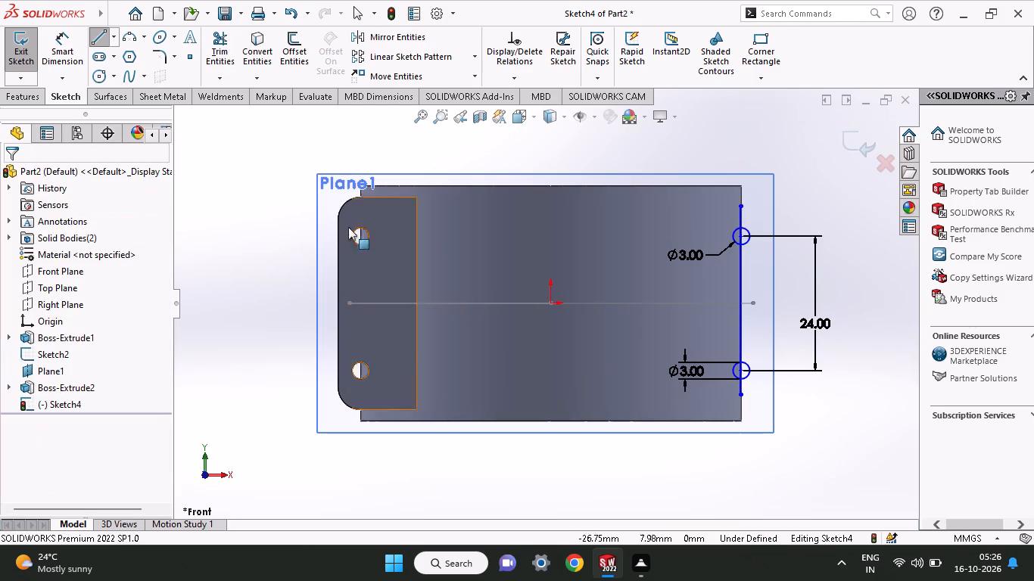
# Dimension the vertical line's lower and upper endpoints 19 mm each from the horizontal centre line.
pyautogui.click(45, 48)
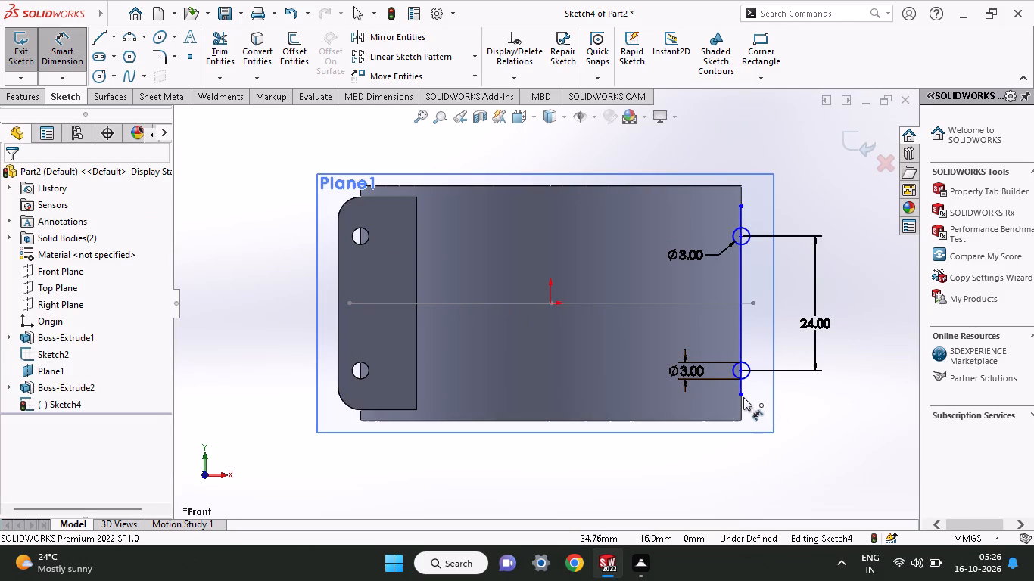
pyautogui.click(741, 397)
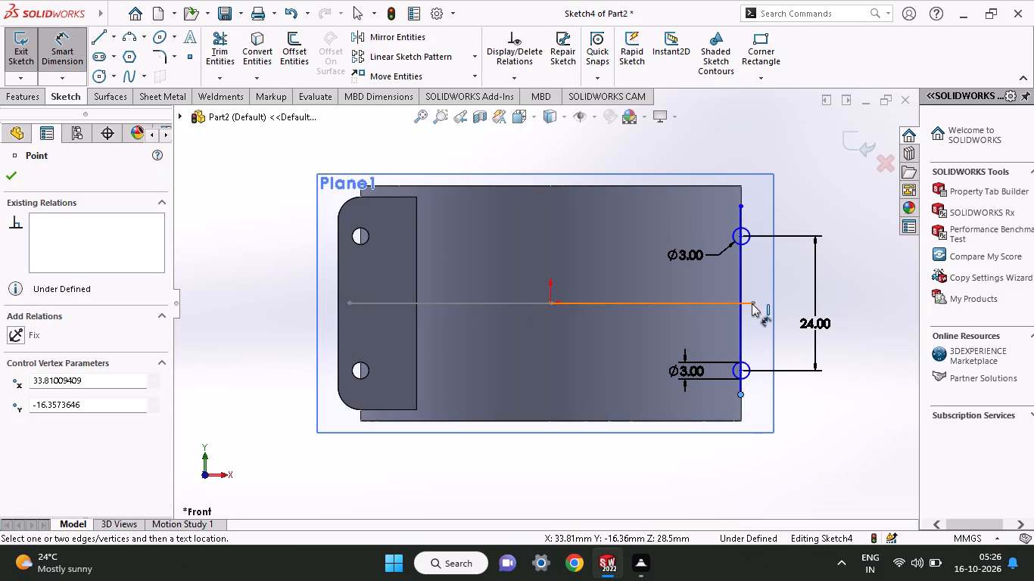
pyautogui.click(752, 303)
pyautogui.click(853, 363)
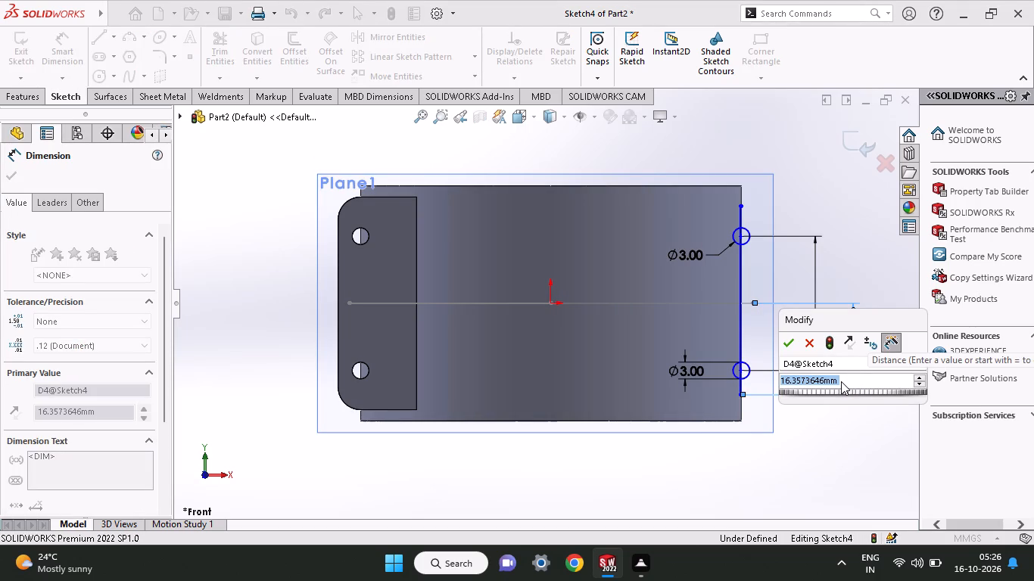
pyautogui.write('19')
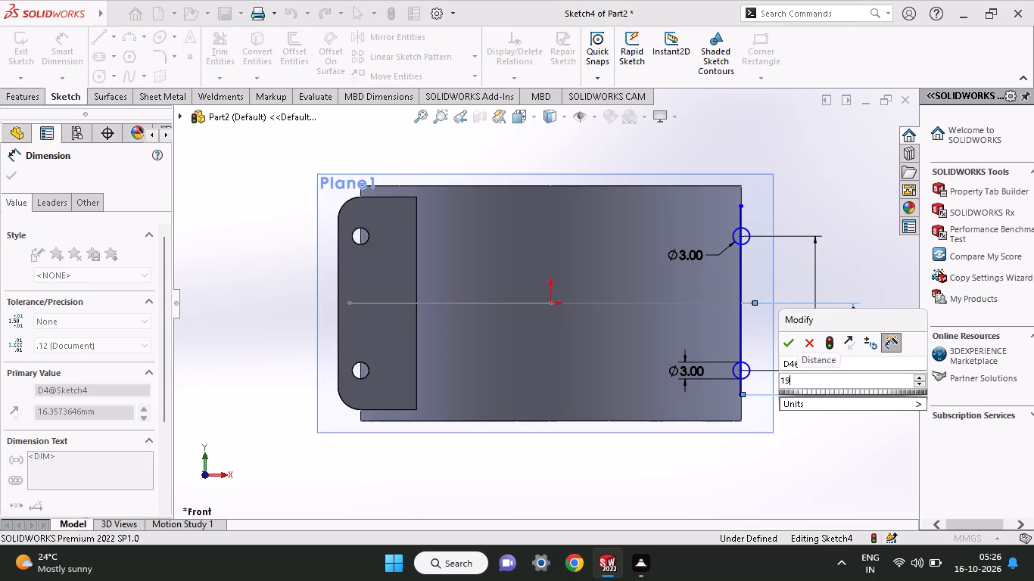
pyautogui.press('Return')
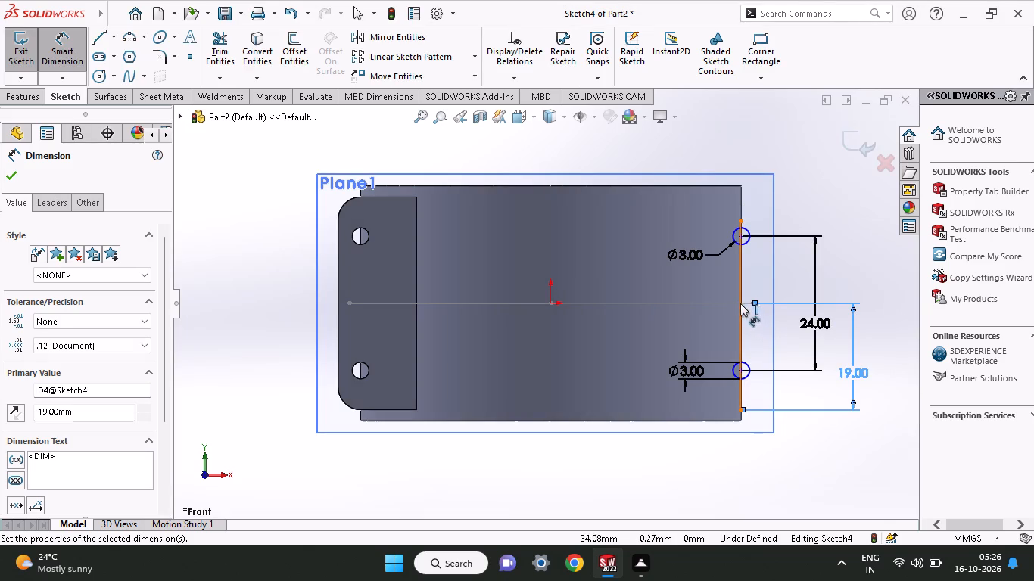
pyautogui.click(738, 219)
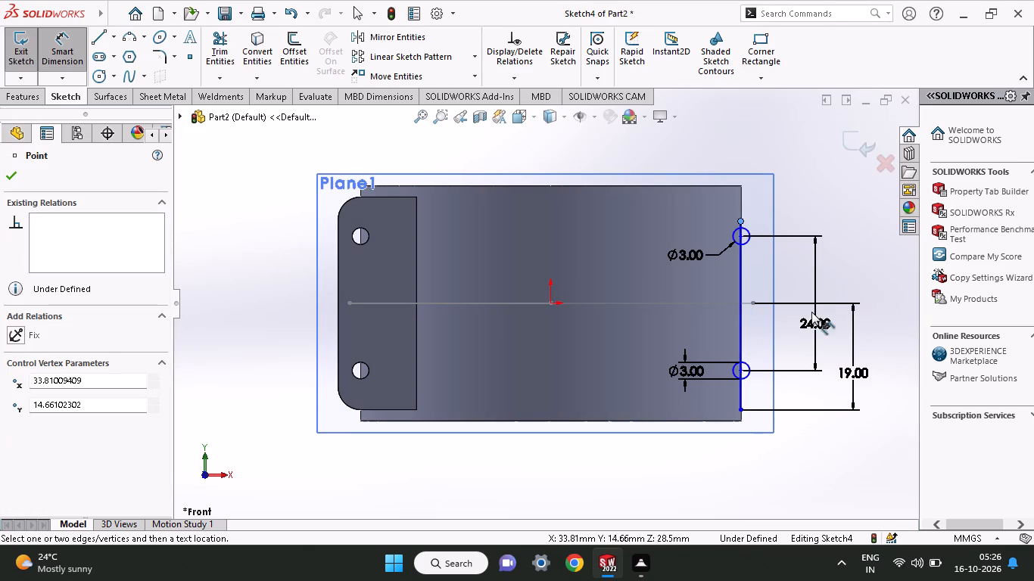
pyautogui.click(752, 300)
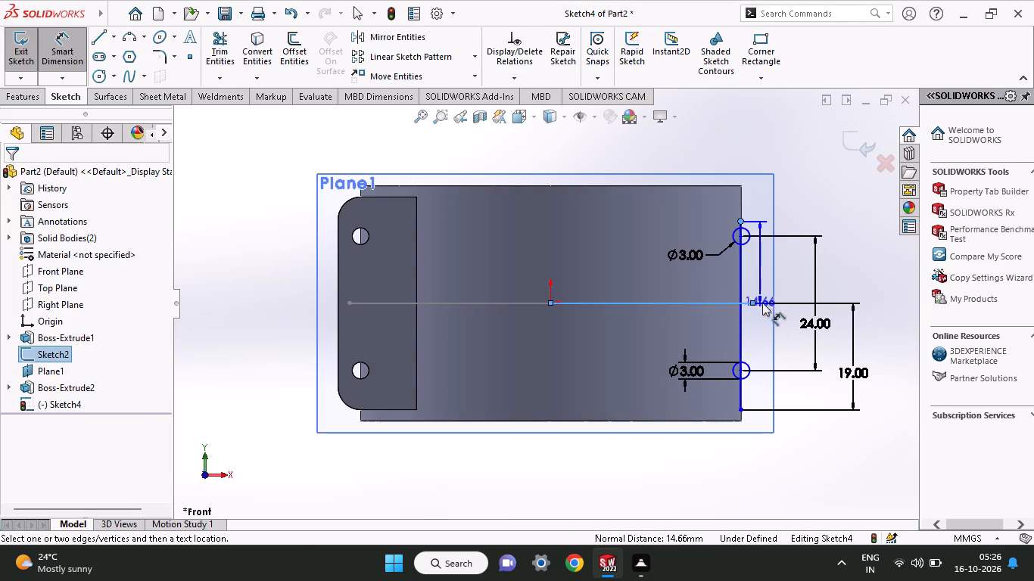
pyautogui.click(875, 268)
pyautogui.write('19')
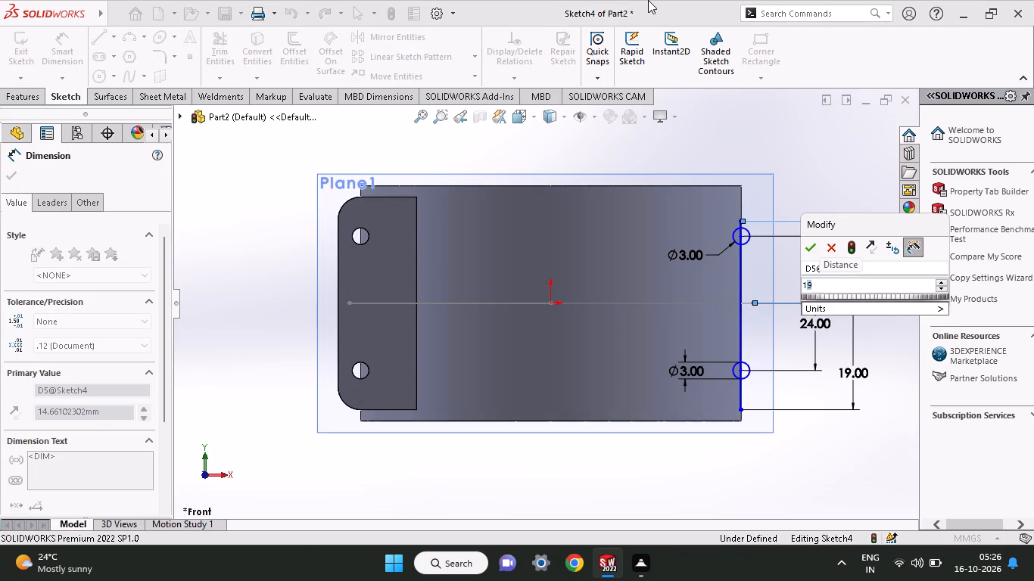
pyautogui.press('Return')
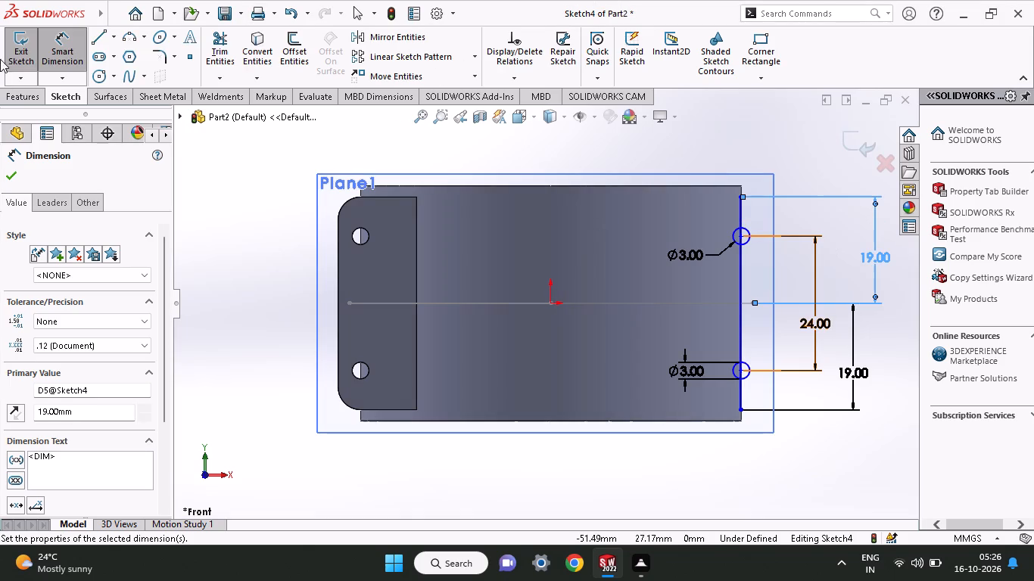
# Sketch a short horizontal line outward from the vertical line's upper endpoint and set its length to 4 mm.
pyautogui.click(93, 39)
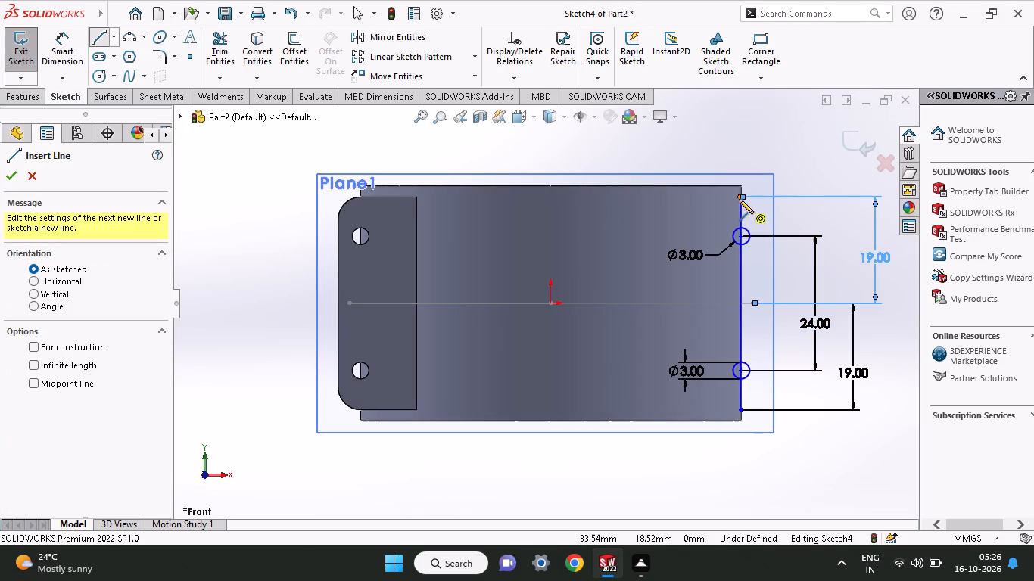
pyautogui.click(740, 196)
pyautogui.click(767, 197)
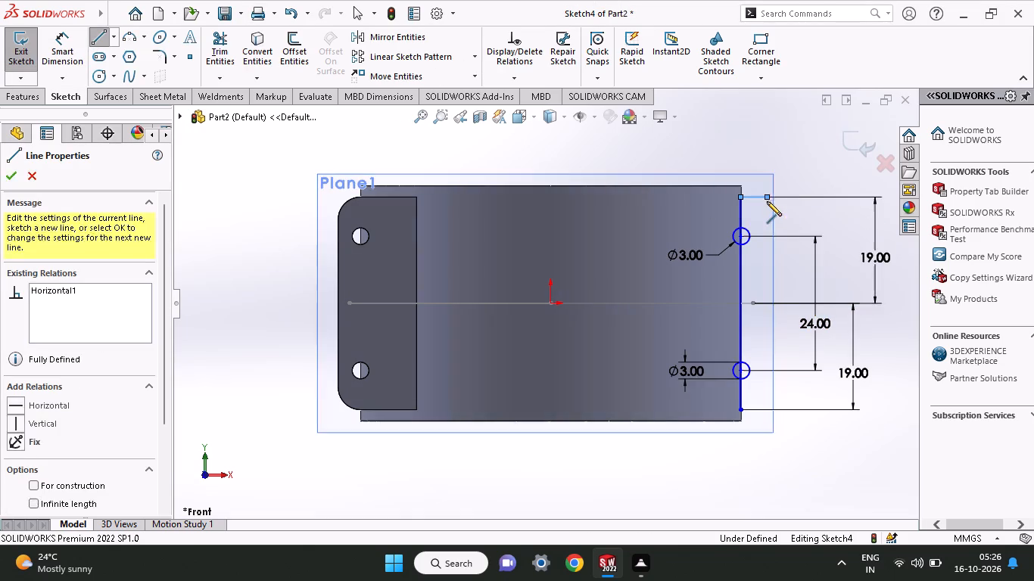
pyautogui.rightClick(784, 231)
pyautogui.click(809, 243)
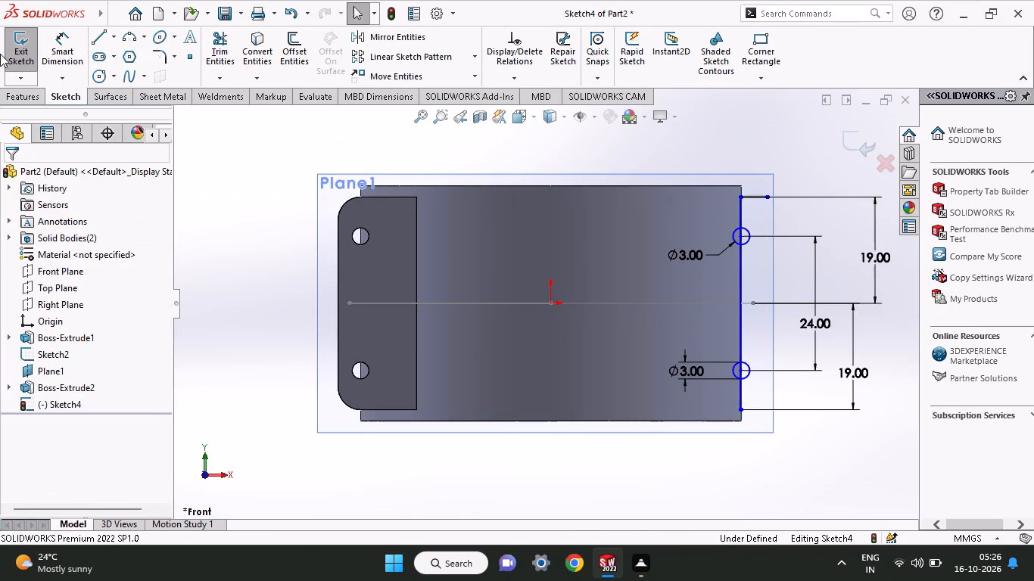
pyautogui.click(48, 56)
pyautogui.click(758, 200)
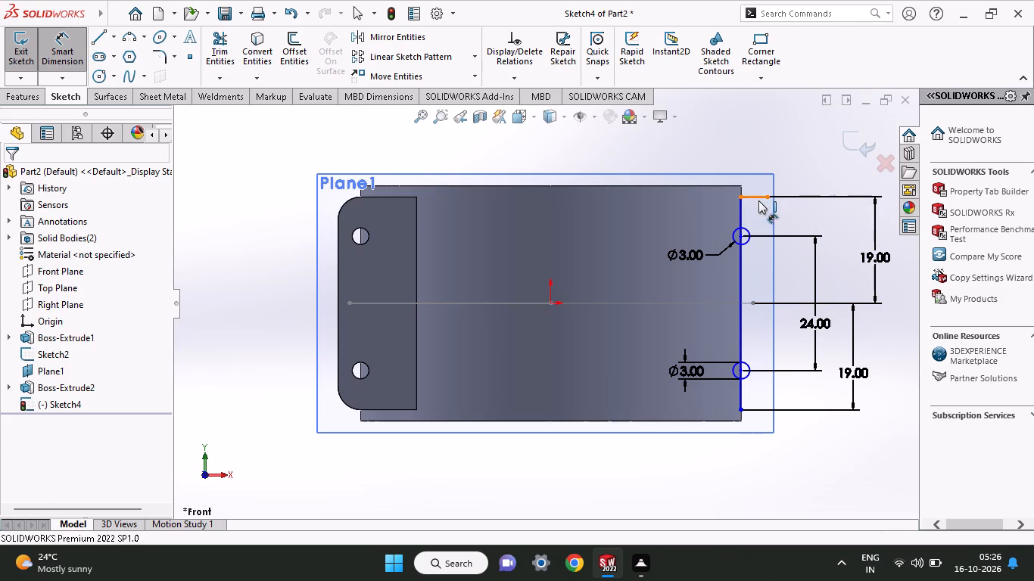
pyautogui.click(767, 151)
pyautogui.press('4')
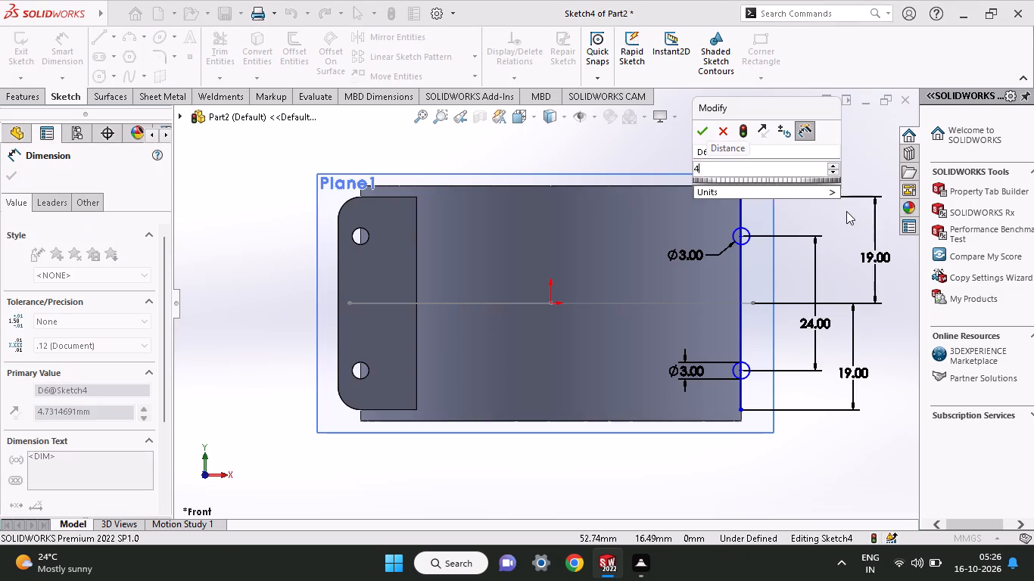
pyautogui.press('Return')
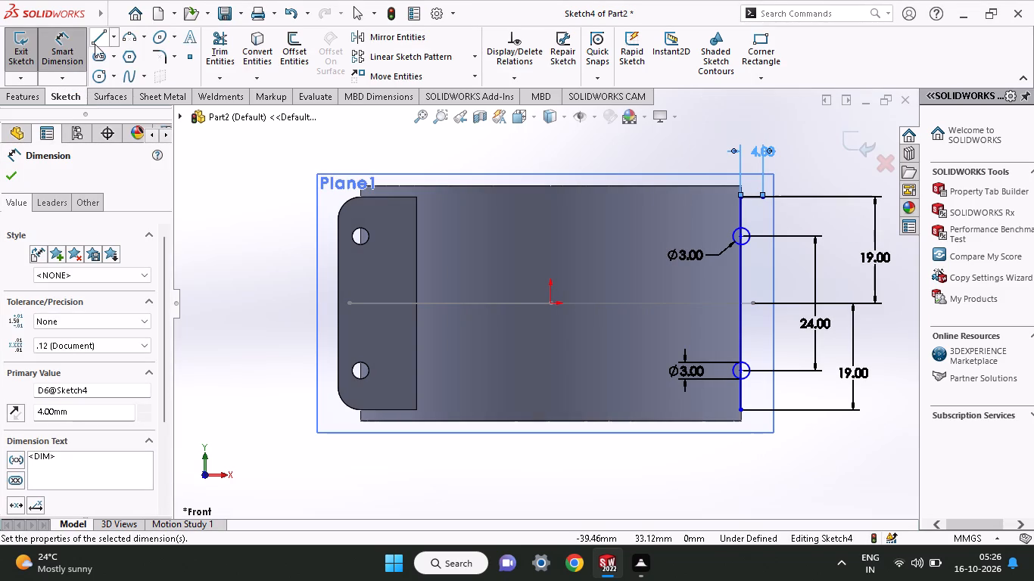
# Sketch a matching horizontal line outward from the vertical line's lower endpoint and dimension its length at 4 mm.
pyautogui.click(97, 39)
pyautogui.click(739, 408)
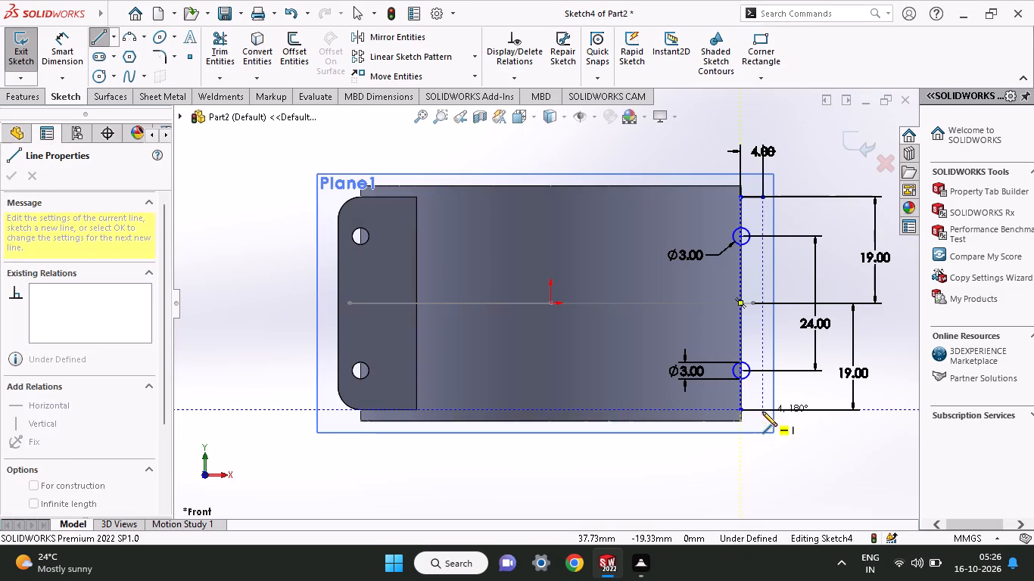
pyautogui.click(762, 412)
pyautogui.rightClick(813, 450)
pyautogui.click(842, 406)
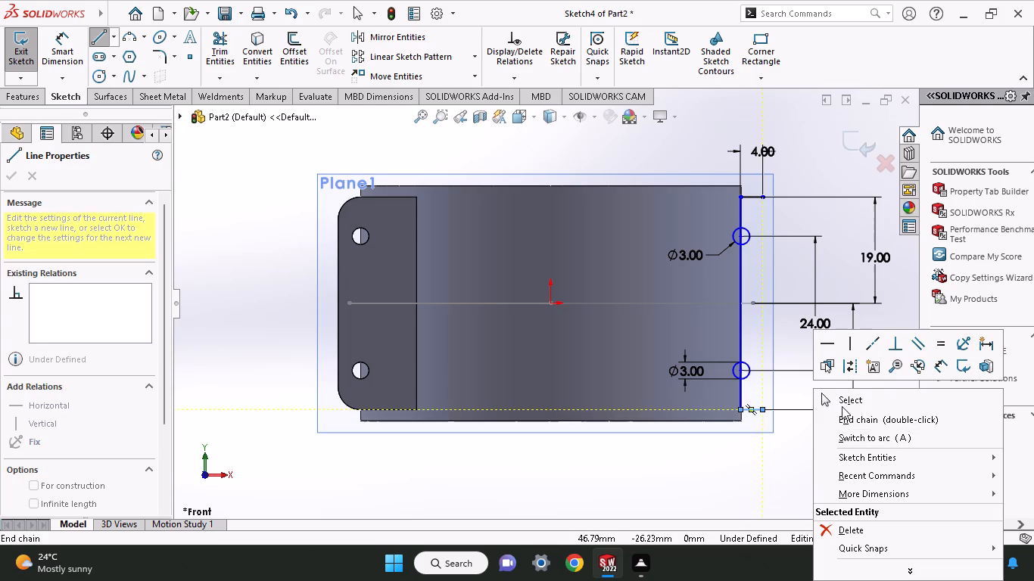
pyautogui.click(76, 58)
pyautogui.click(754, 409)
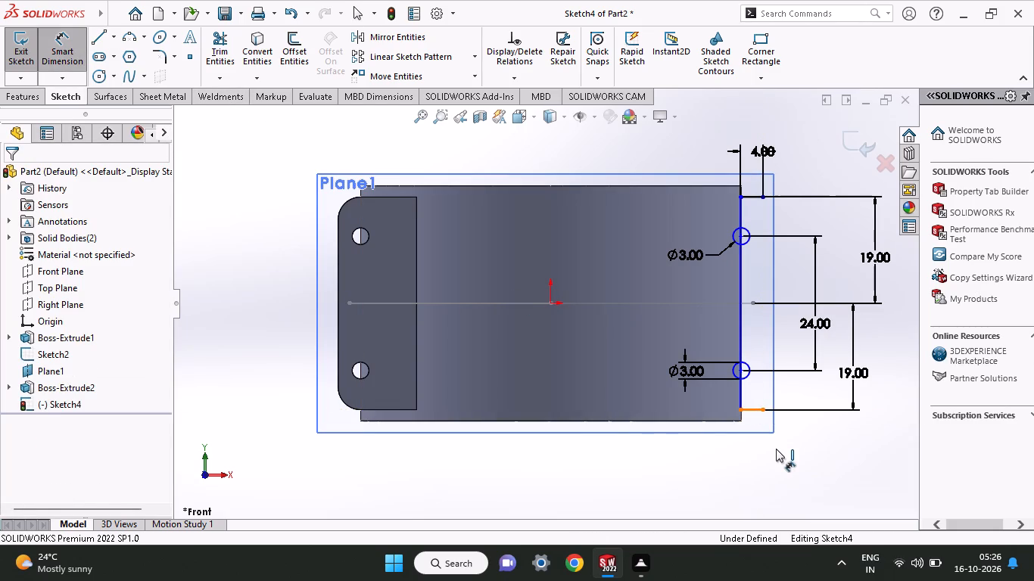
pyautogui.click(774, 452)
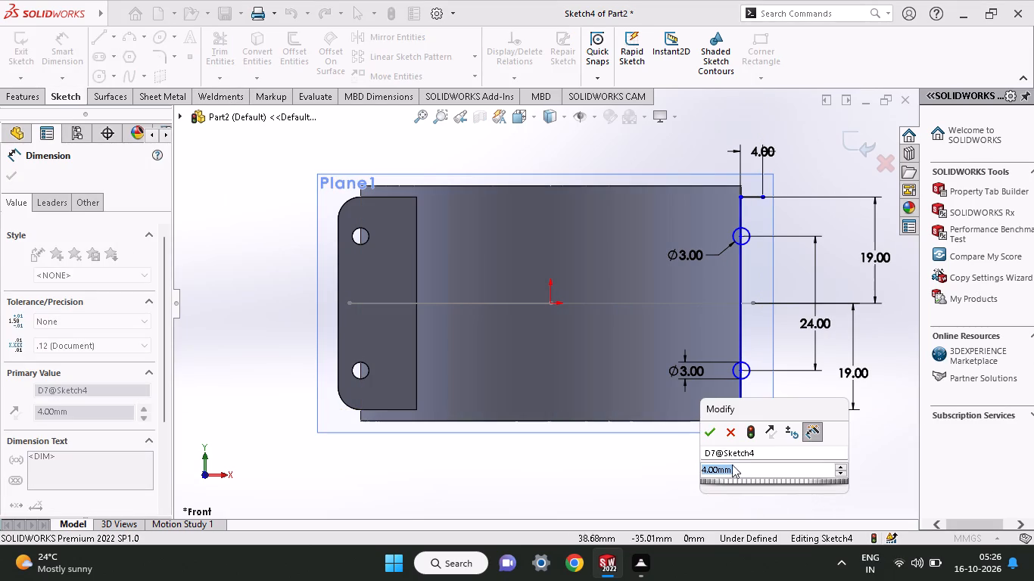
pyautogui.click(709, 435)
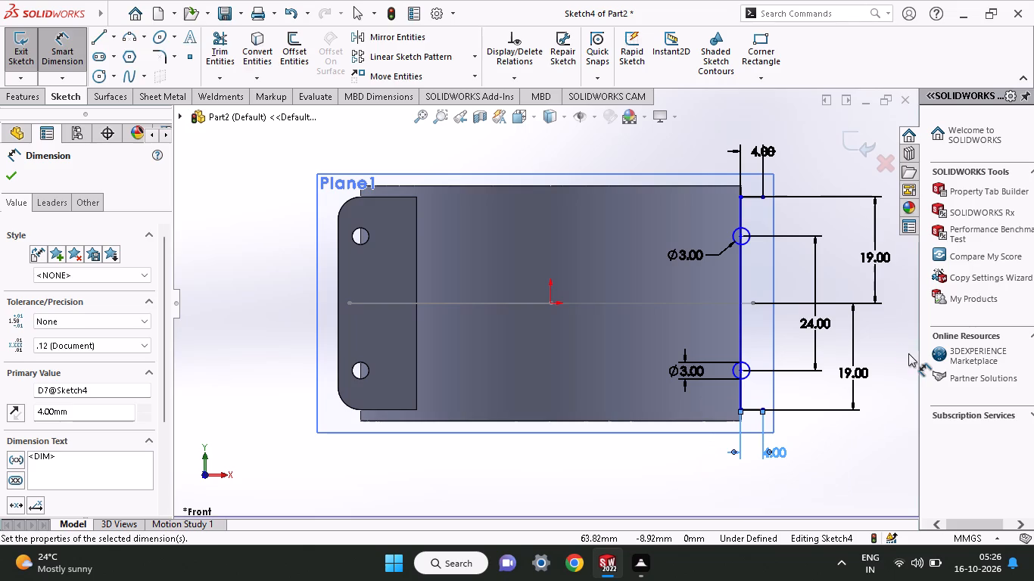
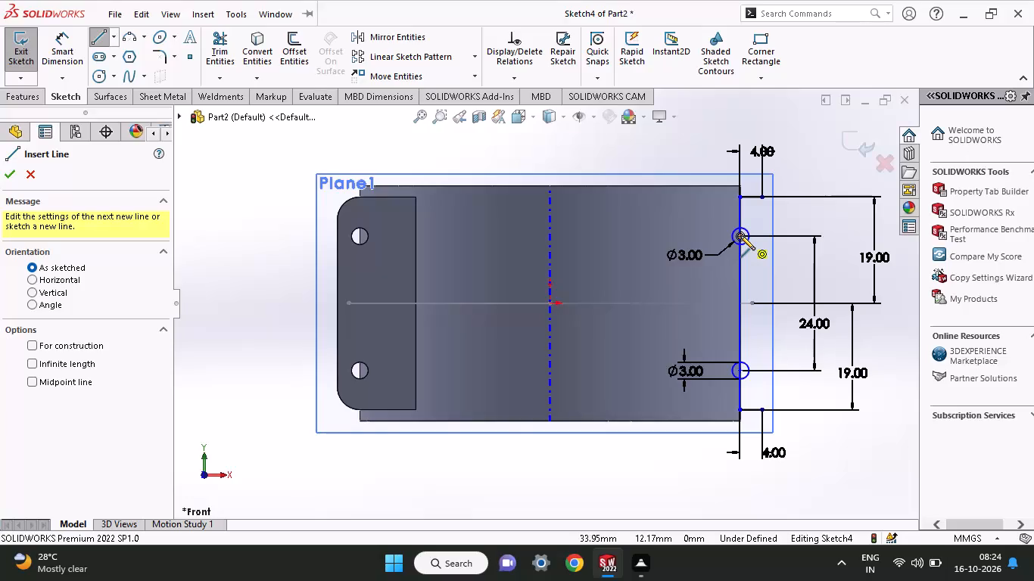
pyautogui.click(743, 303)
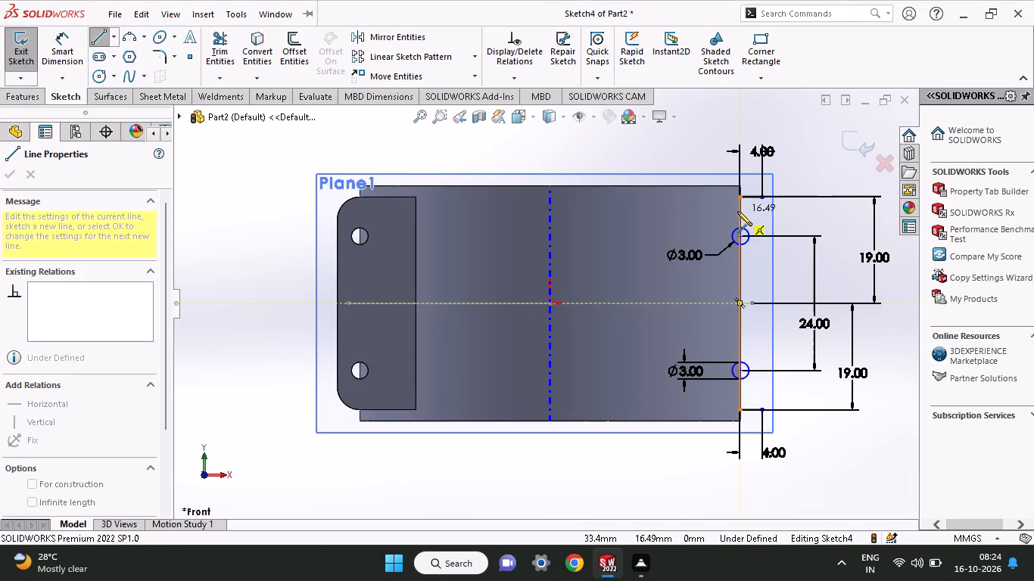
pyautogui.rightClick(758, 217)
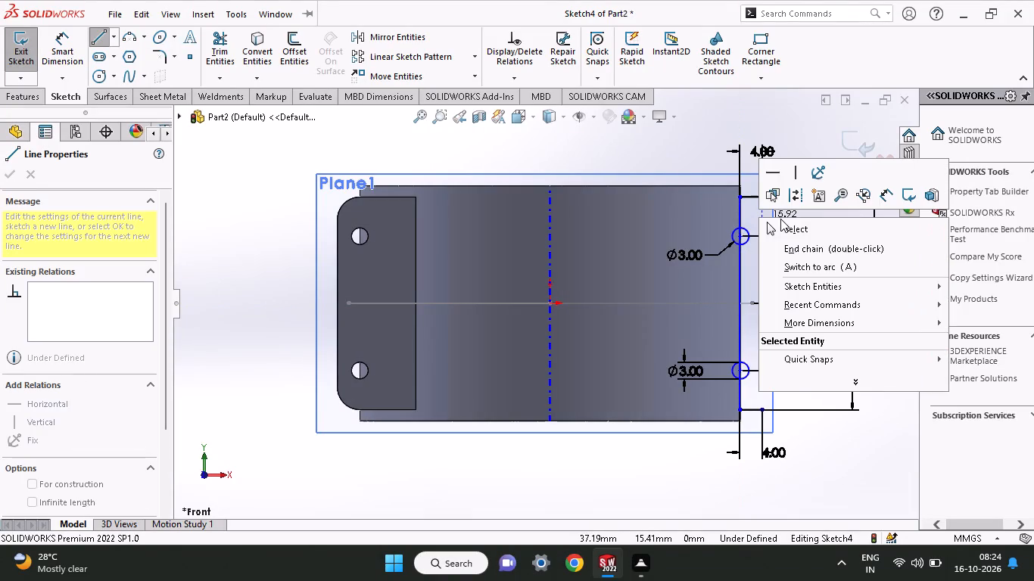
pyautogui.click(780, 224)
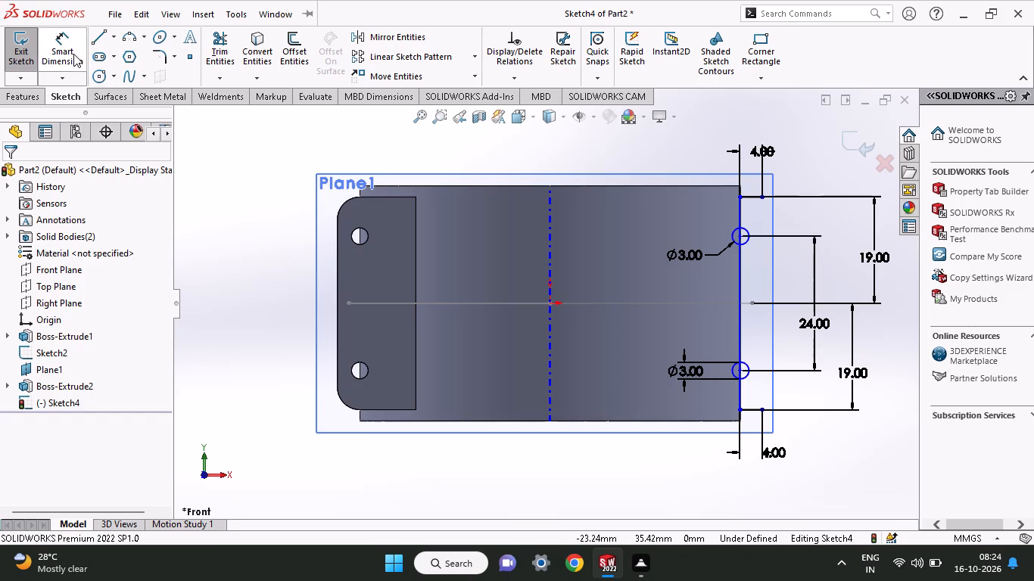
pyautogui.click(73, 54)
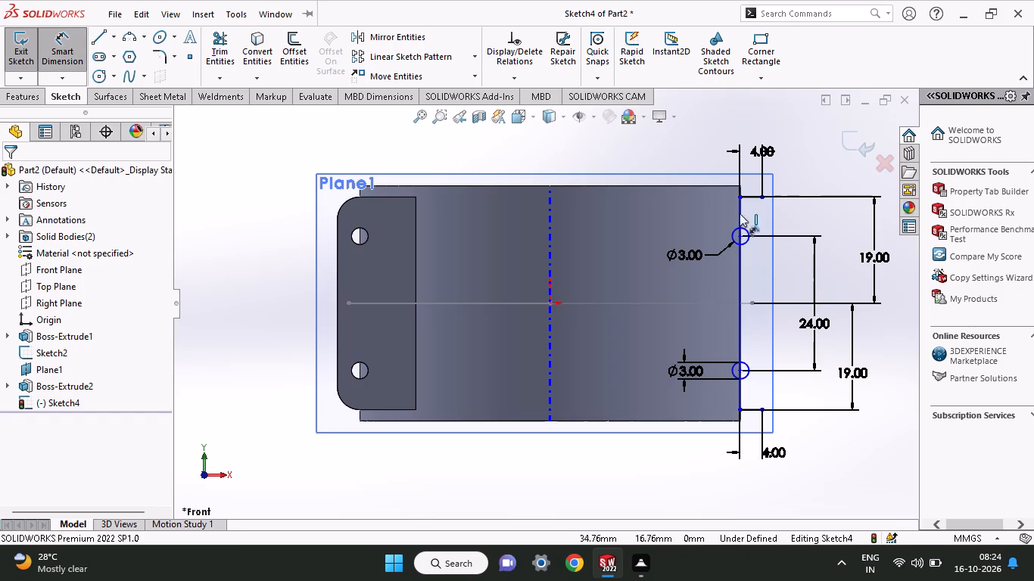
# Sketch a vertical line joining the outer endpoints of the upper and lower 4 mm horizontal lines.
pyautogui.click(101, 43)
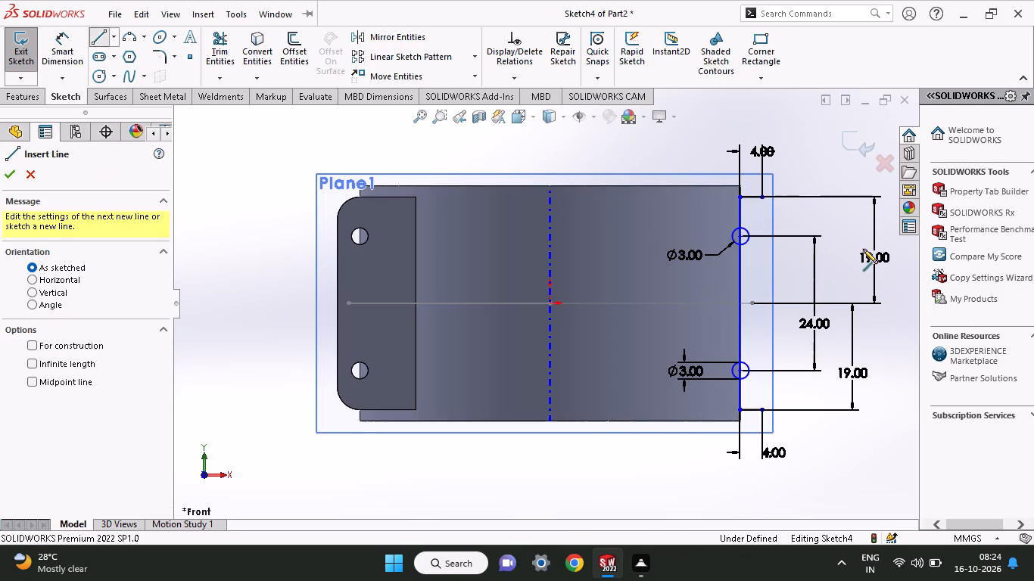
pyautogui.click(760, 197)
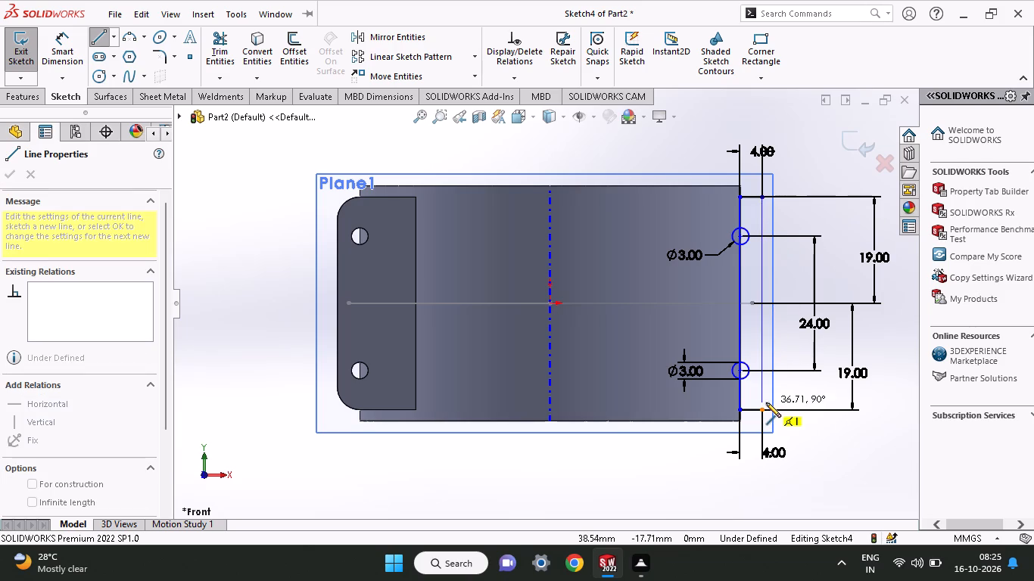
pyautogui.click(764, 407)
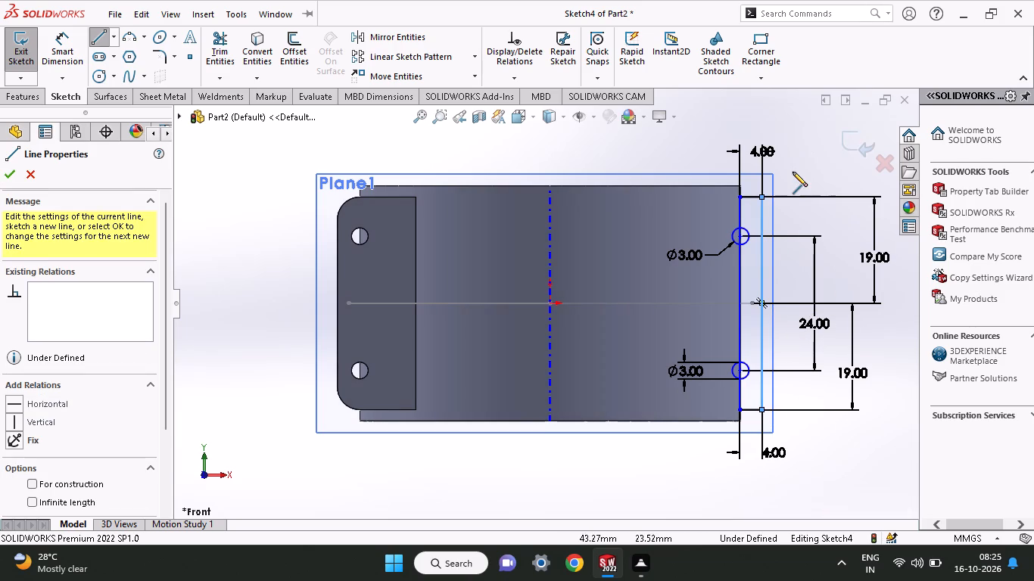
pyautogui.rightClick(800, 181)
pyautogui.click(830, 197)
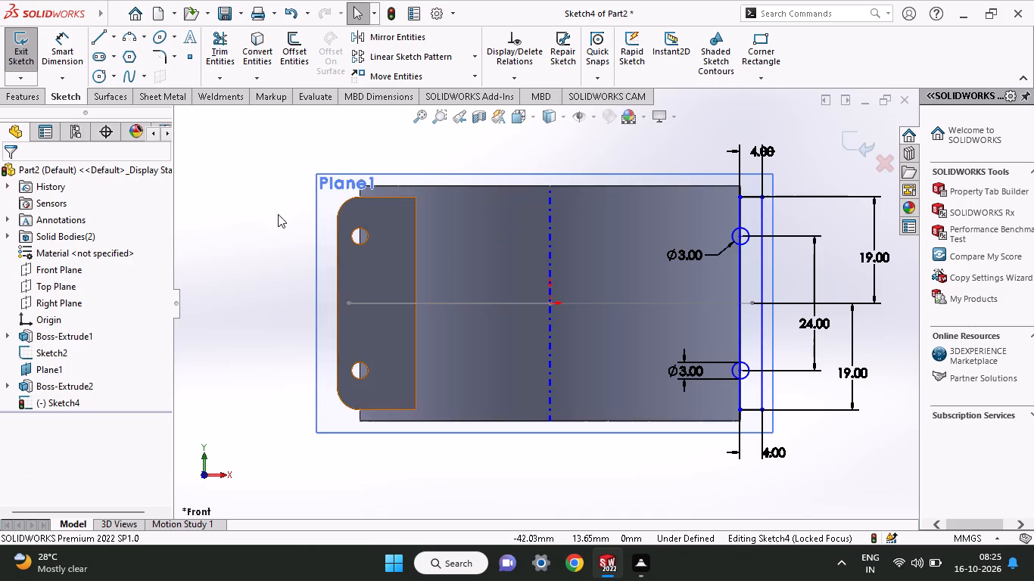
# Trim away the vertical line along the cylinder's side edge, including the pieces inside both 3 mm circles.
pyautogui.click(210, 43)
pyautogui.moveTo(746, 207); pyautogui.dragTo(721, 221)
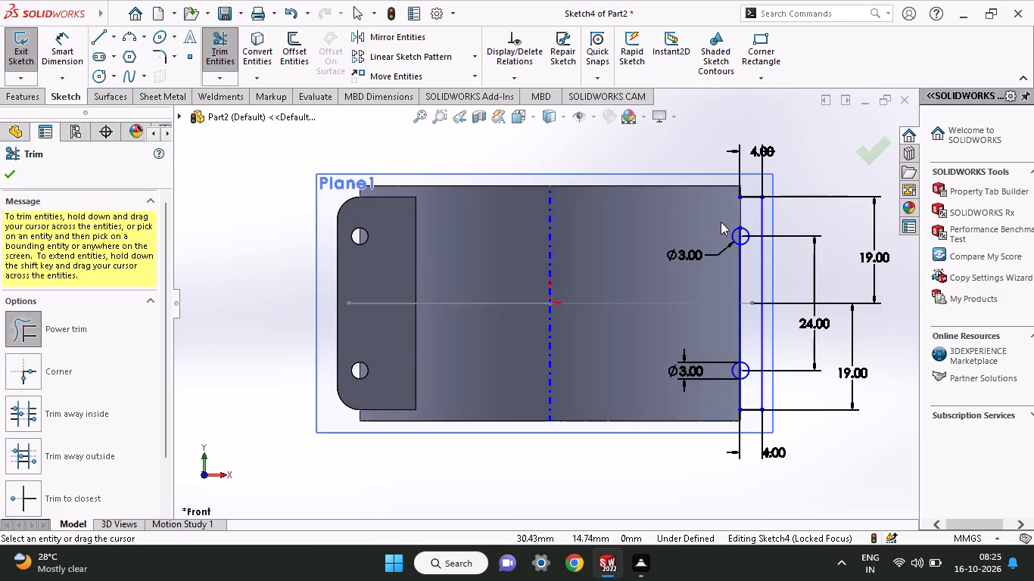
pyautogui.moveTo(718, 268); pyautogui.dragTo(752, 277)
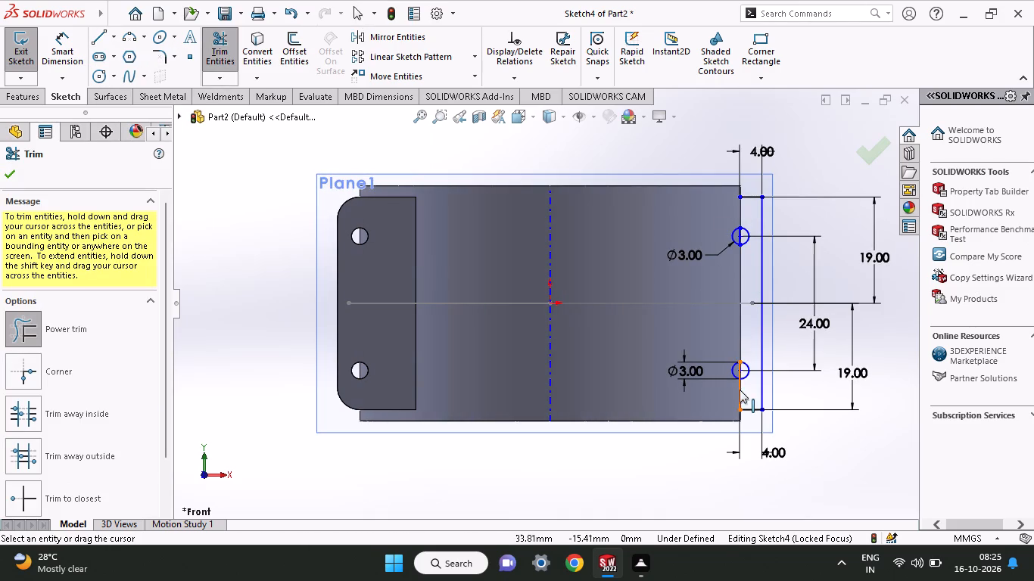
pyautogui.moveTo(733, 393); pyautogui.dragTo(755, 390)
pyautogui.keyDown('ctrl'); pyautogui.scroll(-8, 742, 368); pyautogui.keyUp('ctrl')
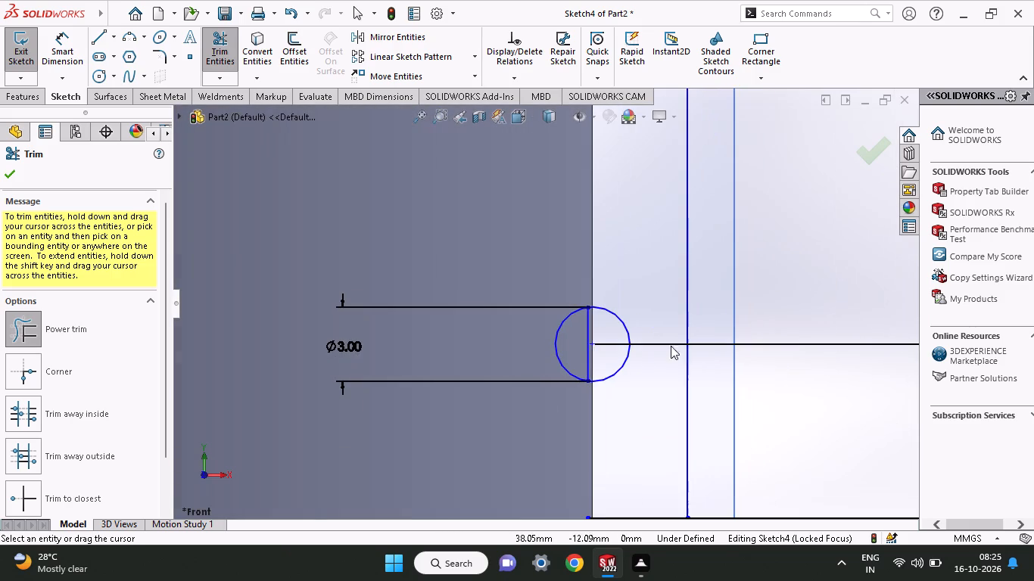
pyautogui.moveTo(598, 328); pyautogui.dragTo(579, 344)
pyautogui.keyDown('ctrl'); pyautogui.scroll(6, 590, 315); pyautogui.keyUp('ctrl')
pyautogui.keyDown('ctrl'); pyautogui.scroll(2, 599, 216); pyautogui.keyUp('ctrl')
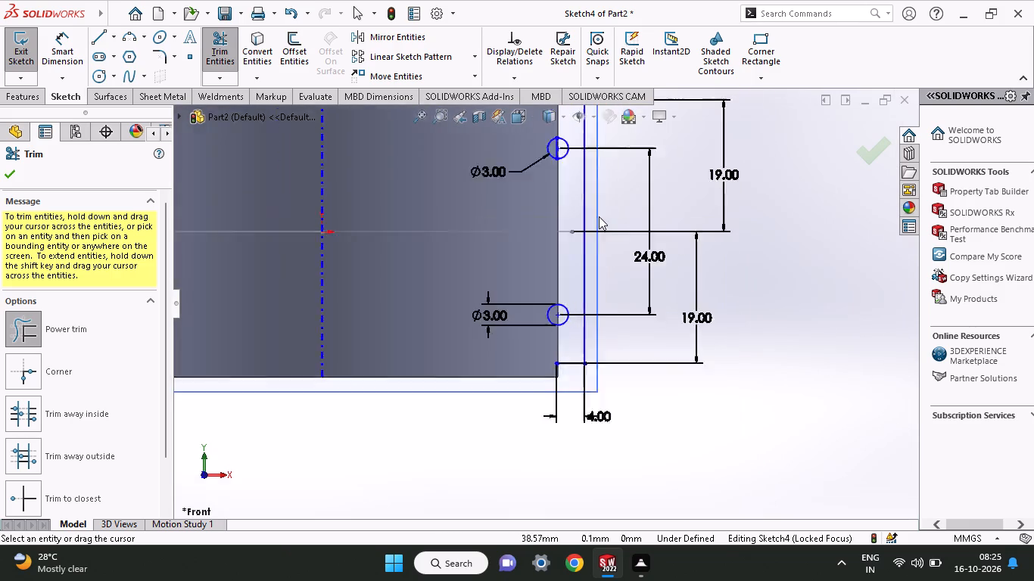
pyautogui.keyDown('ctrl'); pyautogui.scroll(4, 599, 216); pyautogui.keyUp('ctrl')
pyautogui.keyDown('ctrl'); pyautogui.scroll(-10, 565, 221); pyautogui.keyUp('ctrl')
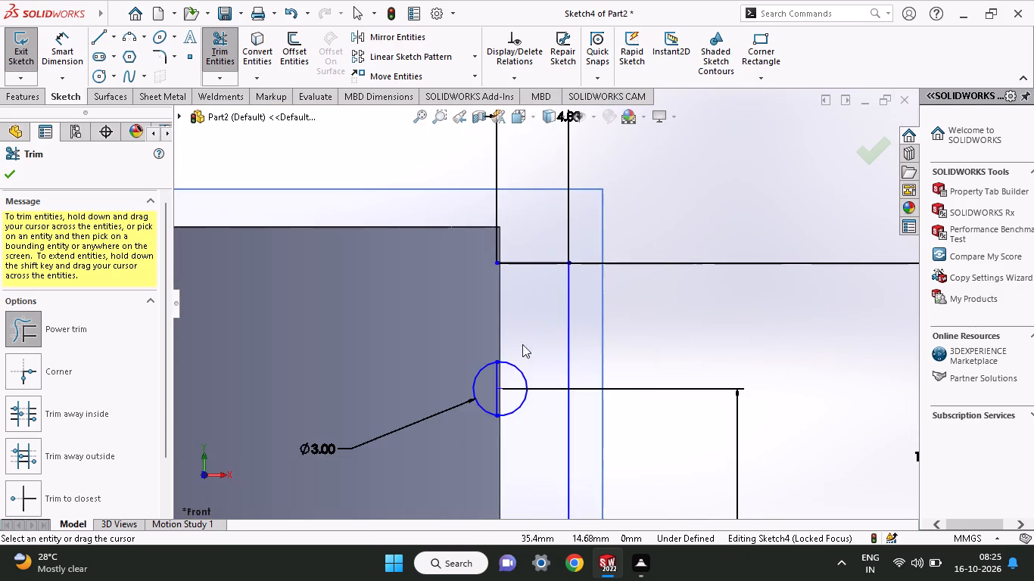
pyautogui.keyDown('ctrl'); pyautogui.scroll(-5, 512, 371); pyautogui.keyUp('ctrl')
pyautogui.moveTo(503, 370); pyautogui.dragTo(459, 398)
# Sketch a horizontal line about 13 mm long inward from the outer vertical line's upper endpoint, across the cylinder's side edge.
pyautogui.keyDown('ctrl'); pyautogui.scroll(5, 467, 387); pyautogui.keyUp('ctrl')
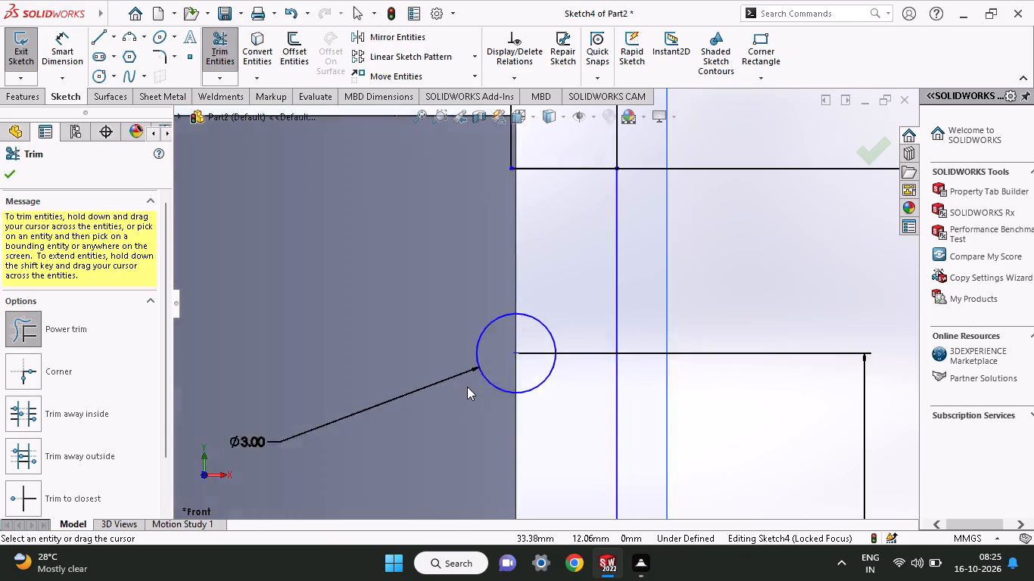
pyautogui.keyDown('ctrl'); pyautogui.scroll(8, 467, 387); pyautogui.keyUp('ctrl')
pyautogui.keyDown('ctrl'); pyautogui.scroll(-1, 478, 385); pyautogui.keyUp('ctrl')
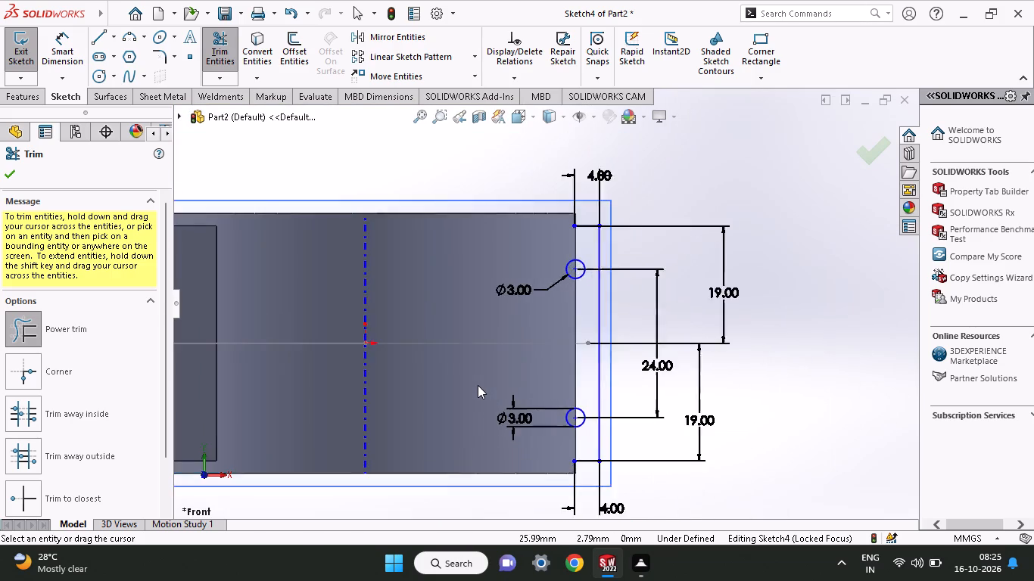
pyautogui.keyDown('ctrl'); pyautogui.scroll(-2, 478, 385); pyautogui.keyUp('ctrl')
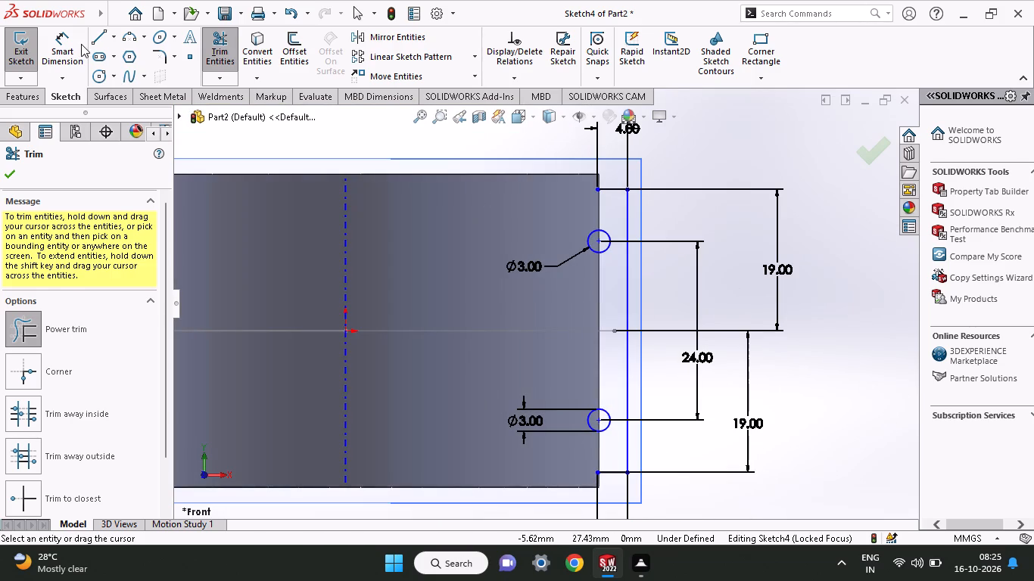
pyautogui.click(101, 44)
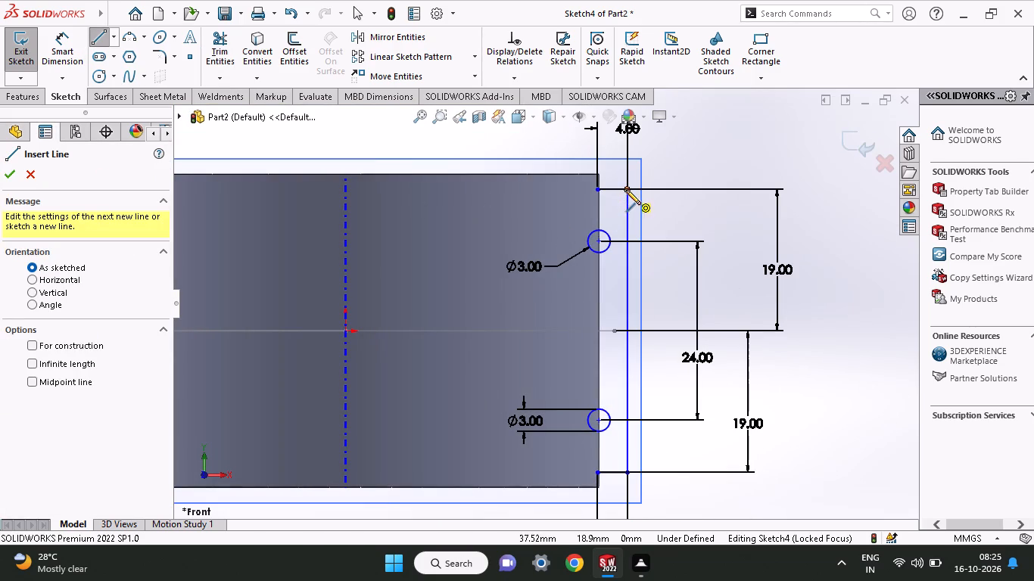
pyautogui.click(626, 190)
pyautogui.click(531, 193)
pyautogui.rightClick(527, 160)
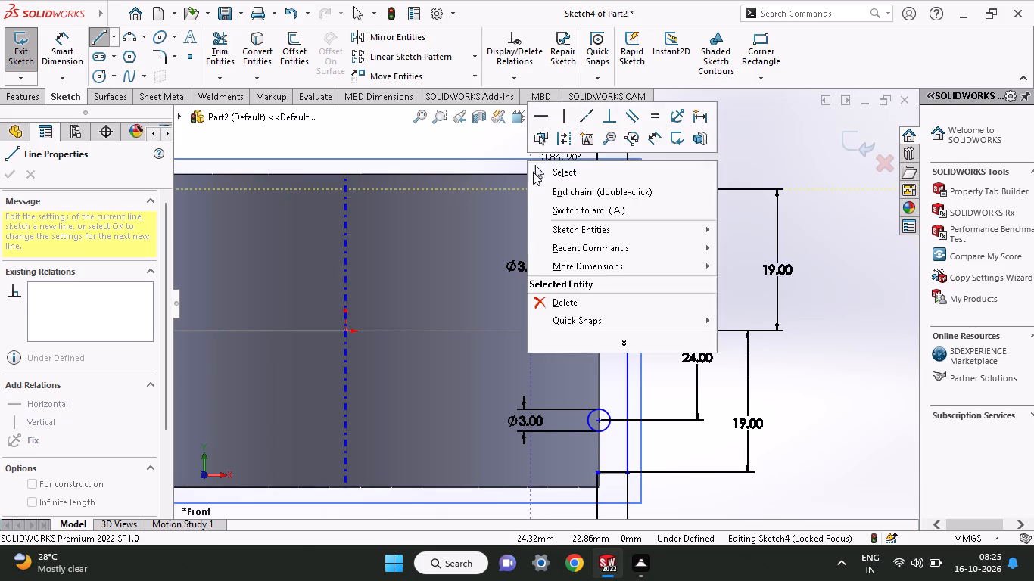
pyautogui.click(536, 170)
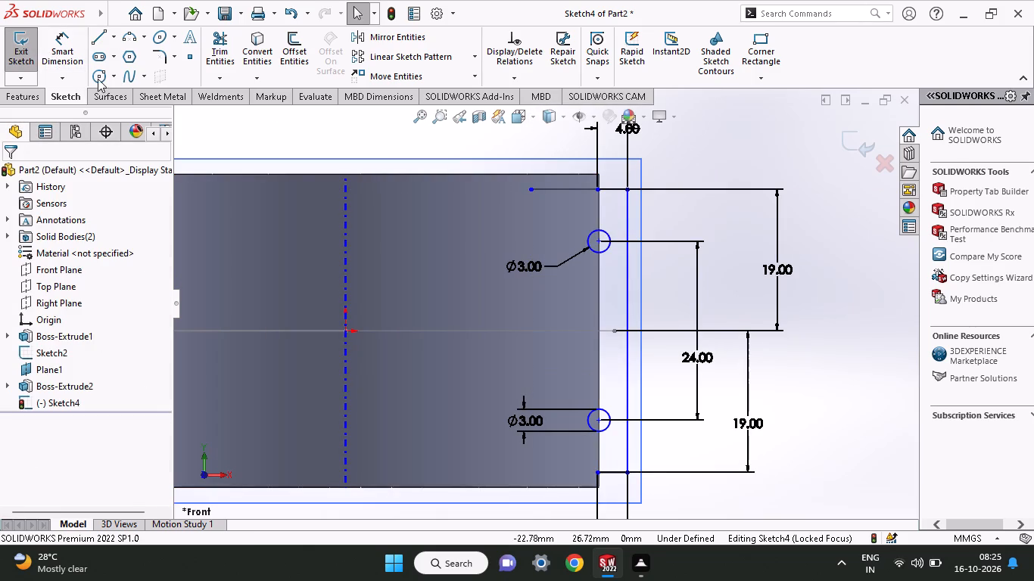
# Dimension the upper horizontal line at 14 mm from its inner endpoint to the outer vertical line's upper endpoint.
pyautogui.click(56, 53)
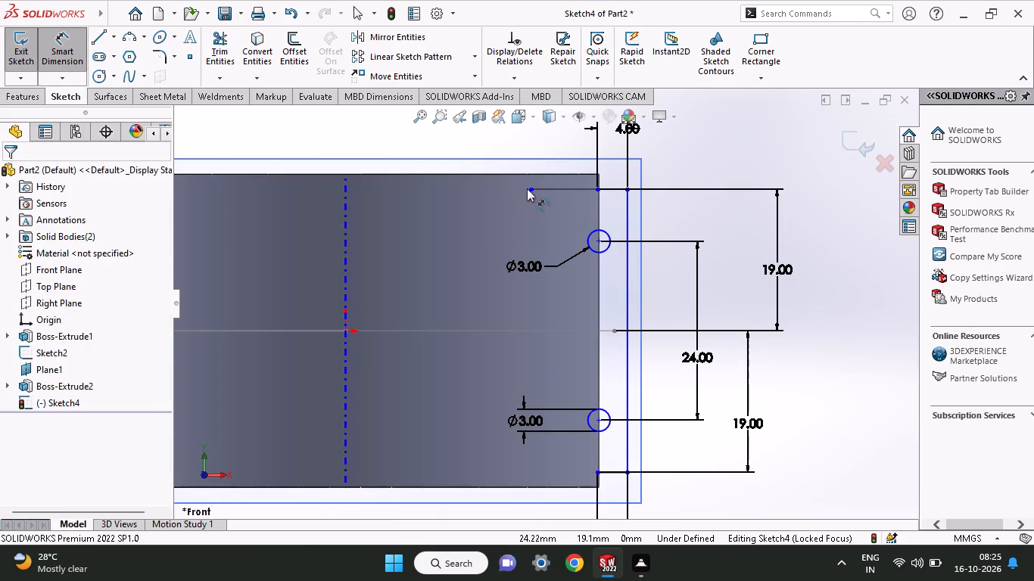
pyautogui.click(528, 188)
pyautogui.click(628, 191)
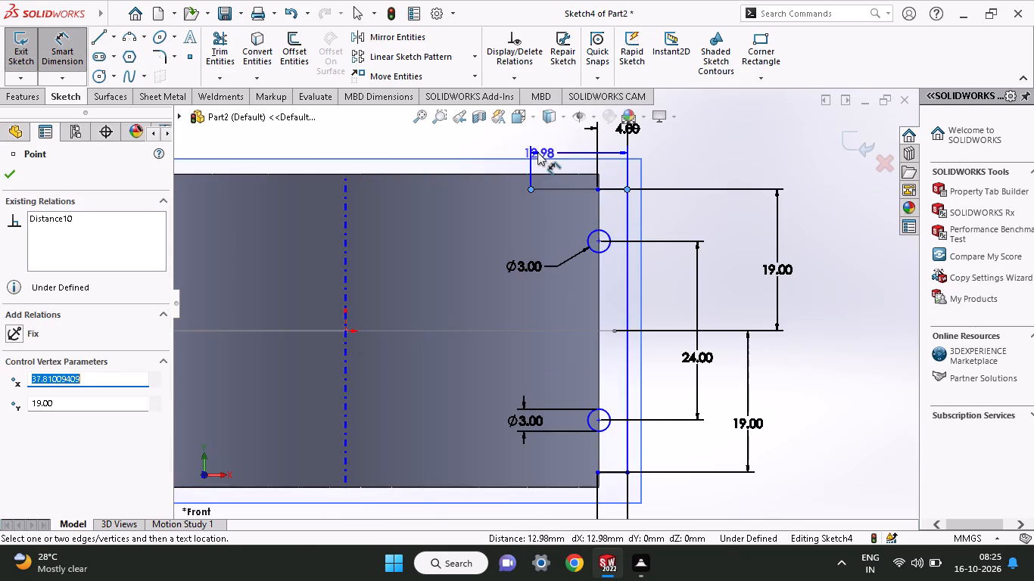
pyautogui.click(536, 143)
pyautogui.press('1')
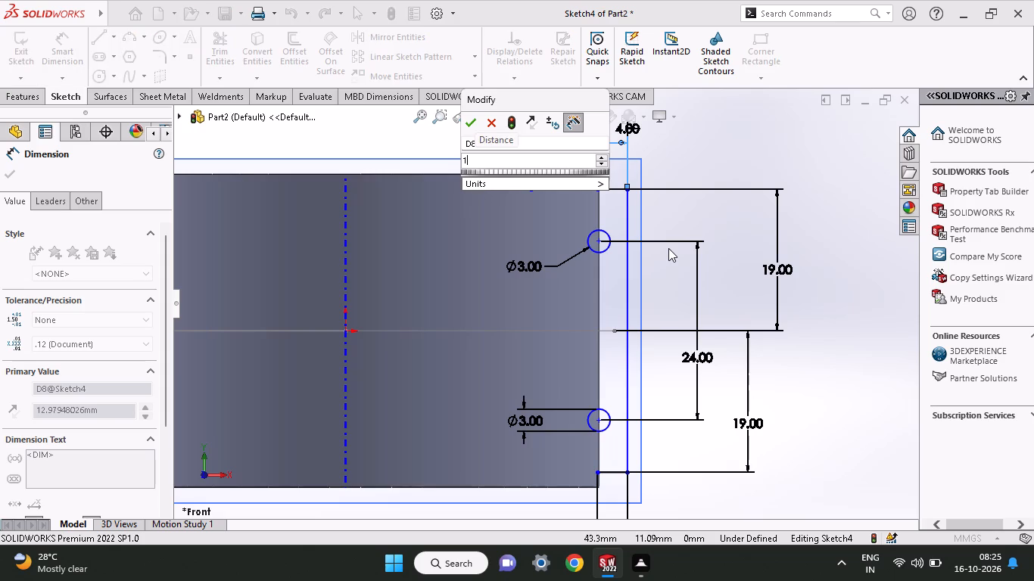
pyautogui.press('4')
pyautogui.press('Return')
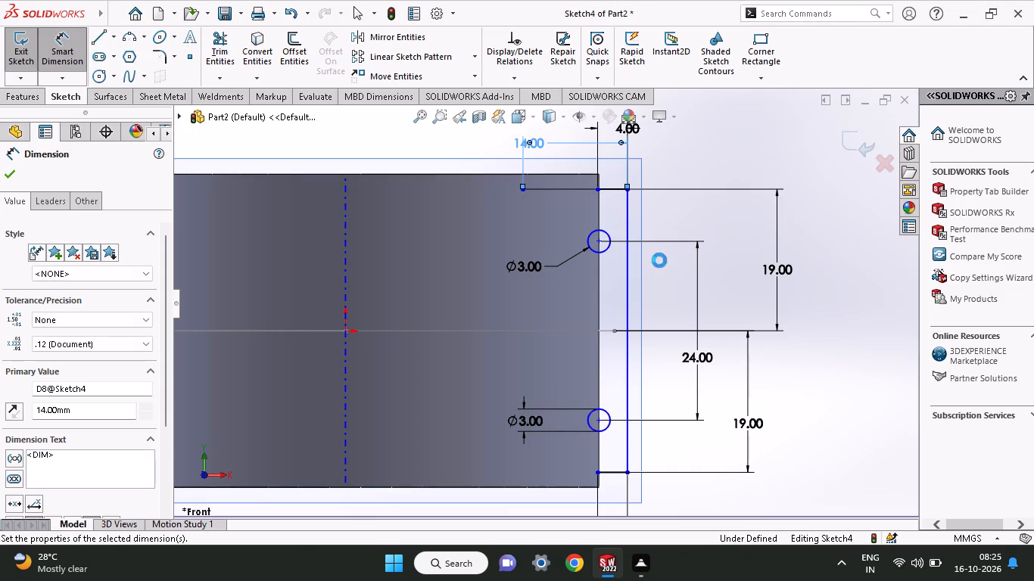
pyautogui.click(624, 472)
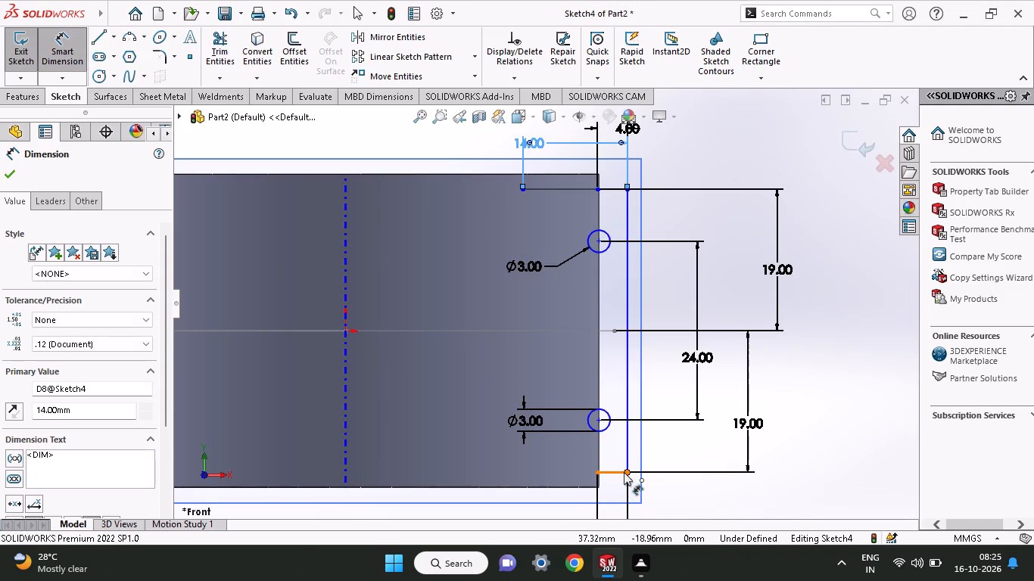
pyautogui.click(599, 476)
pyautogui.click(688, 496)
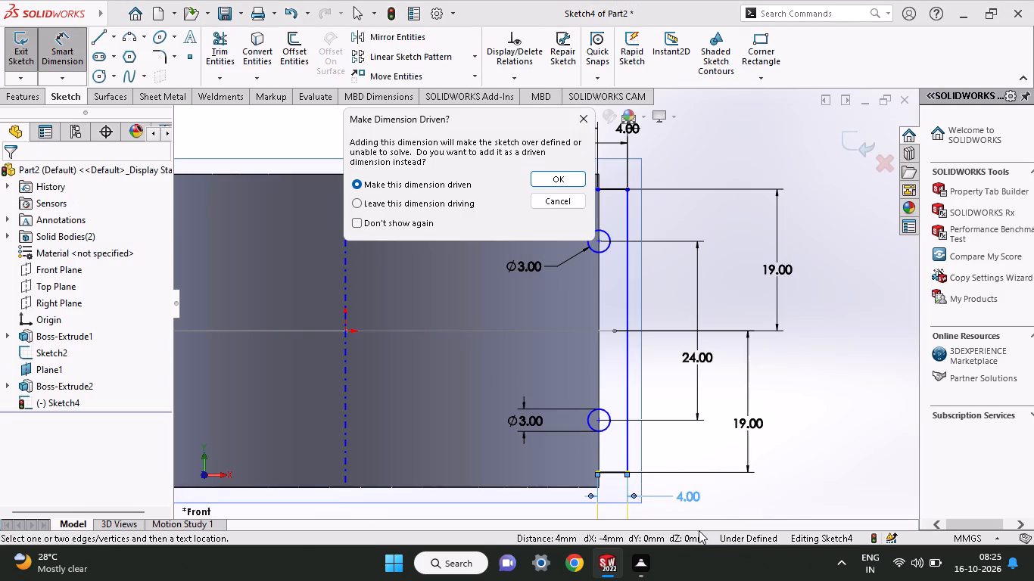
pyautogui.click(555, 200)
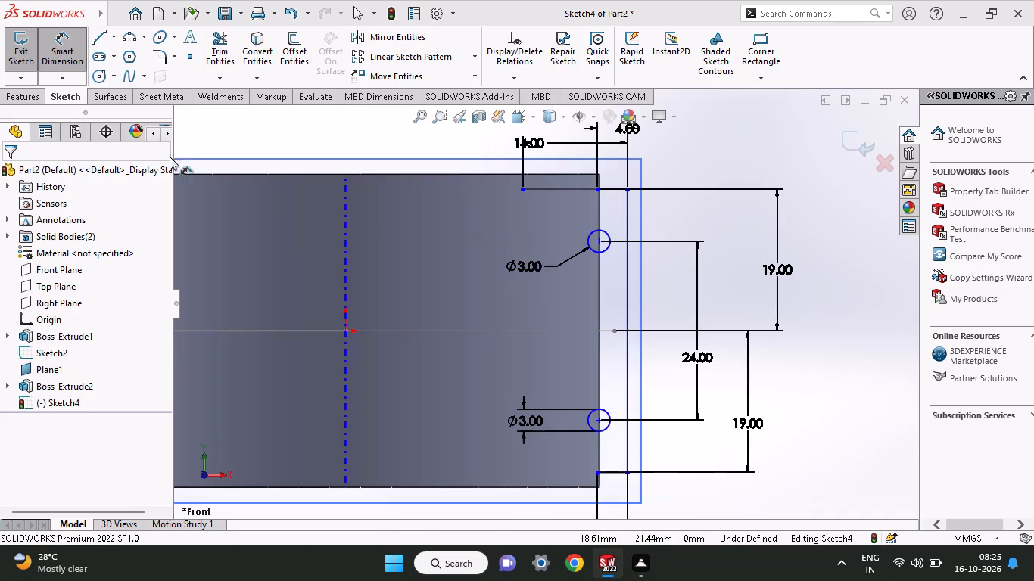
# Sketch a horizontal line about 12 mm long inward from the outer vertical line's lower endpoint.
pyautogui.click(96, 41)
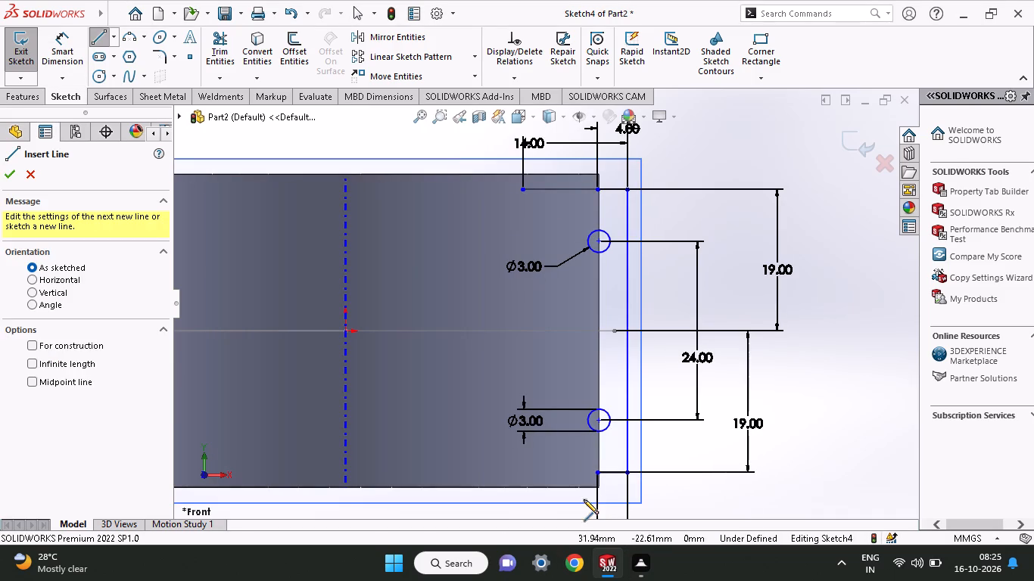
pyautogui.click(625, 474)
pyautogui.click(540, 472)
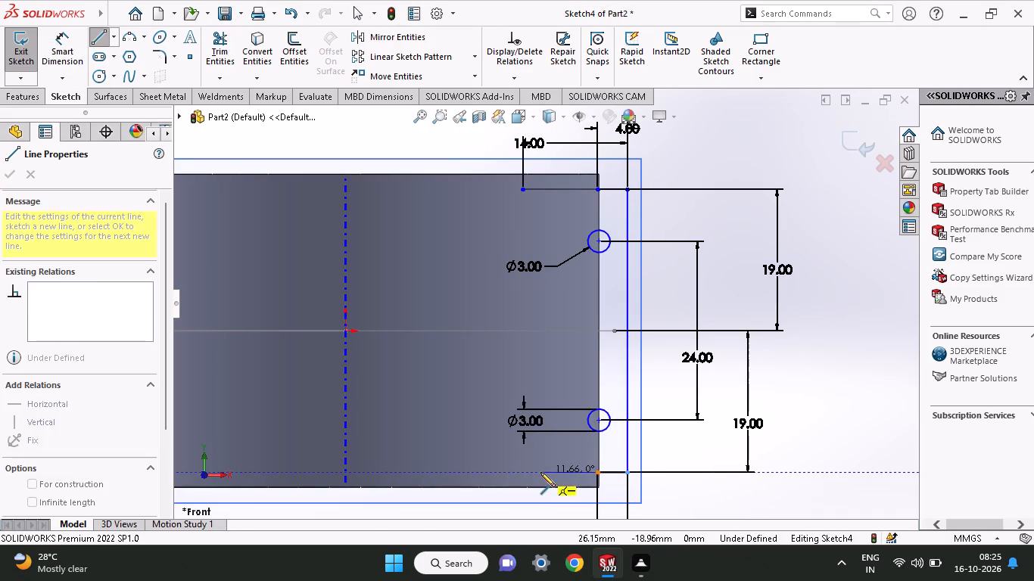
pyautogui.rightClick(475, 464)
pyautogui.click(481, 387)
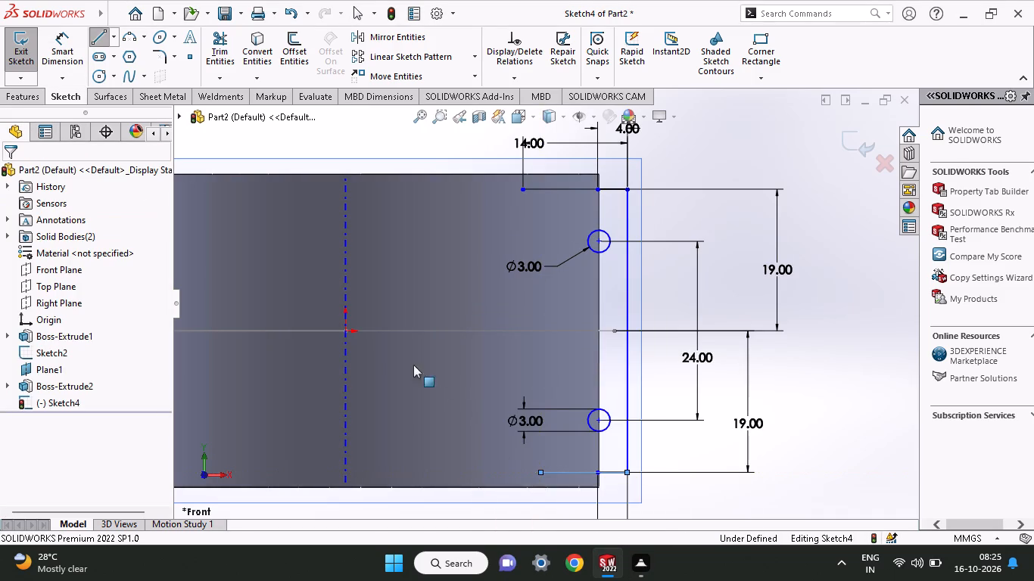
# Dimension the lower horizontal line at 14 mm from its inner endpoint to the outer vertical line's lower endpoint.
pyautogui.click(72, 61)
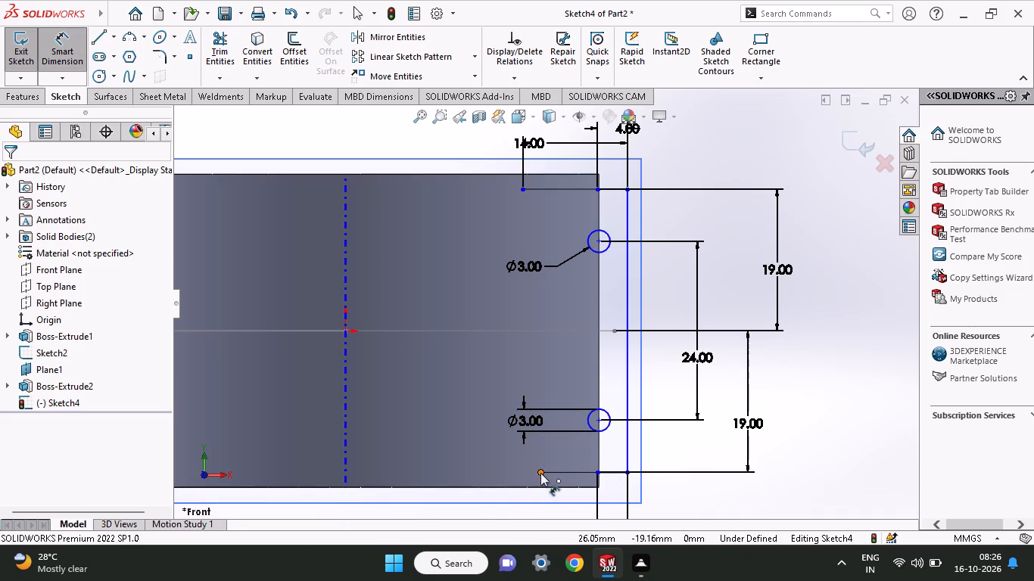
pyautogui.click(540, 473)
pyautogui.click(626, 470)
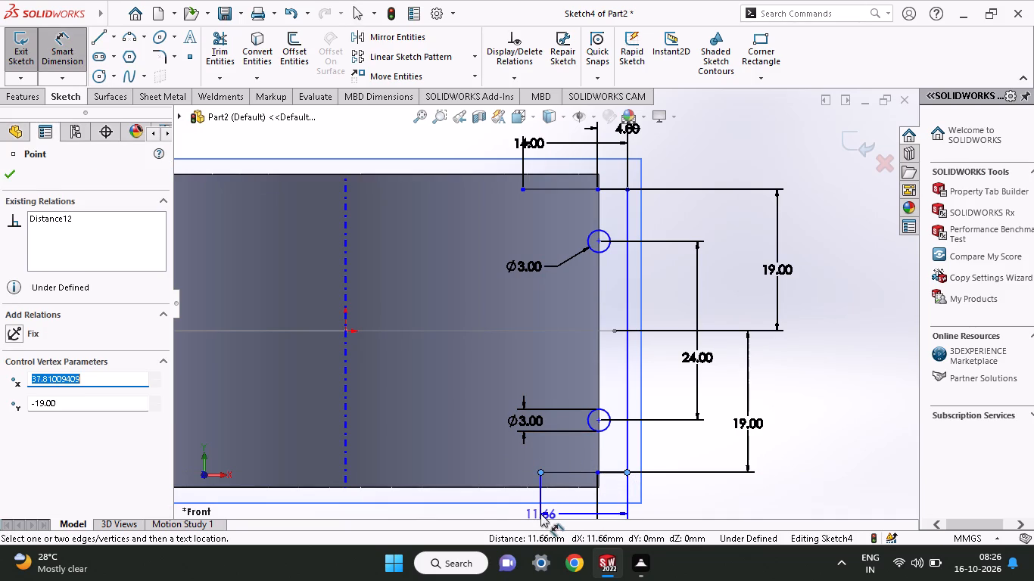
pyautogui.click(540, 514)
pyautogui.write('14')
pyautogui.press('Return')
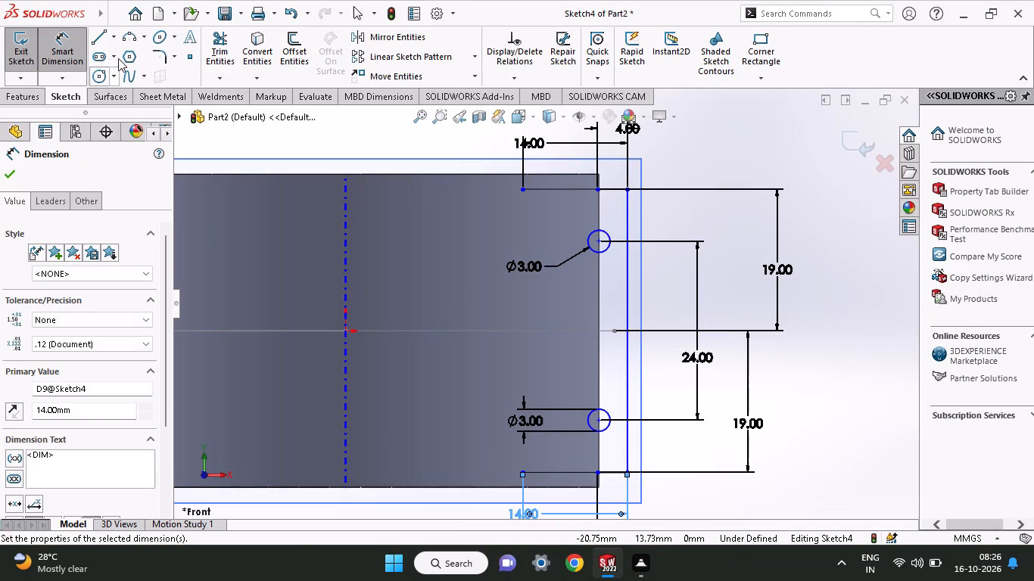
# Sketch a vertical line joining the inner endpoints of the two 14 mm horizontal lines to close the lug outline.
pyautogui.click(95, 32)
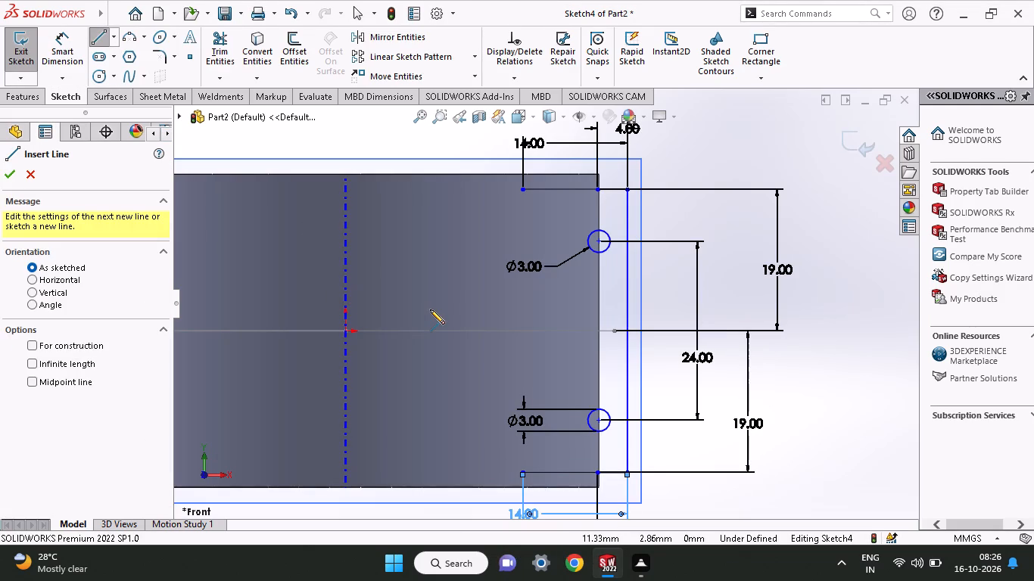
pyautogui.click(527, 189)
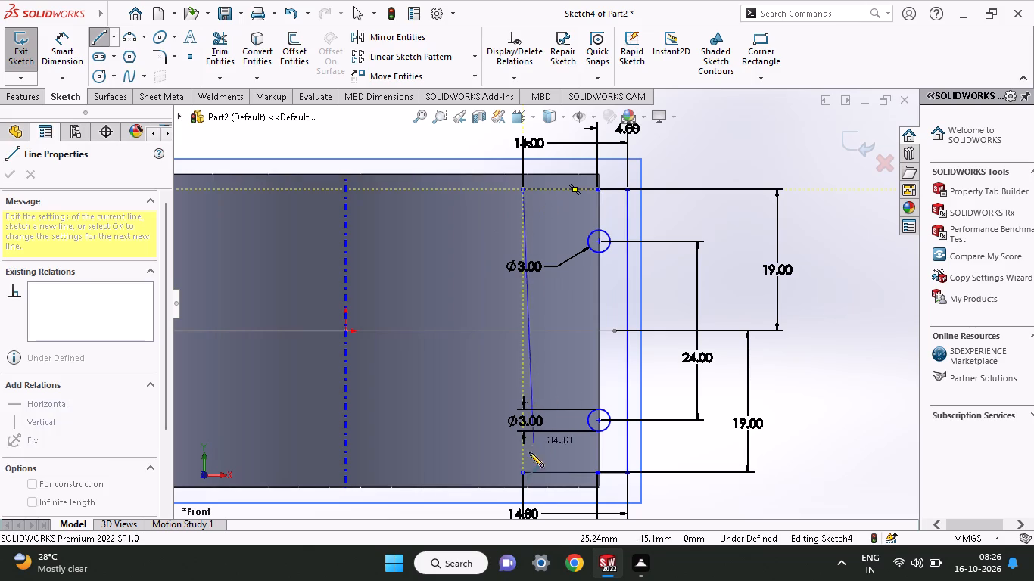
pyautogui.click(520, 477)
pyautogui.rightClick(434, 395)
pyautogui.click(460, 403)
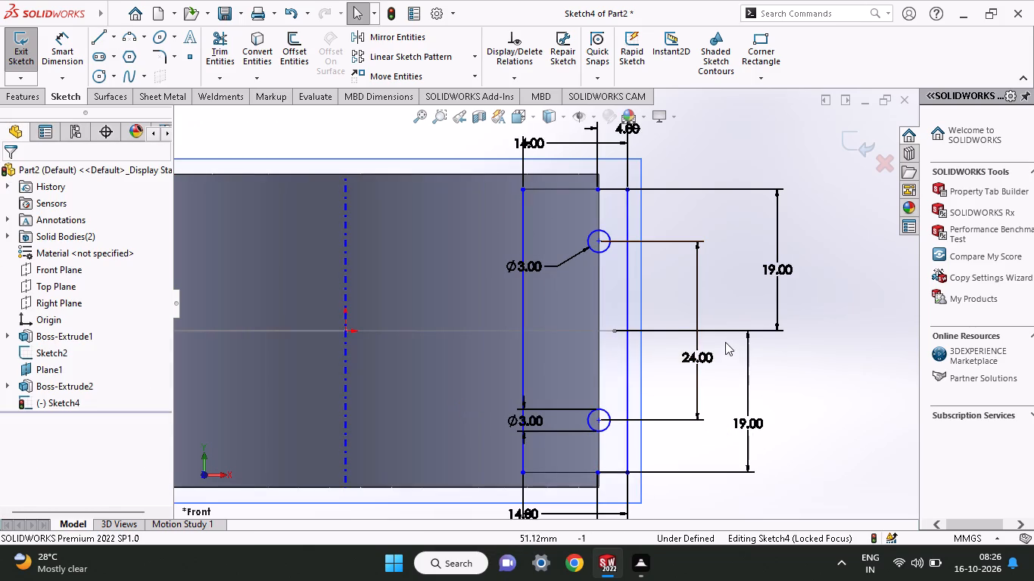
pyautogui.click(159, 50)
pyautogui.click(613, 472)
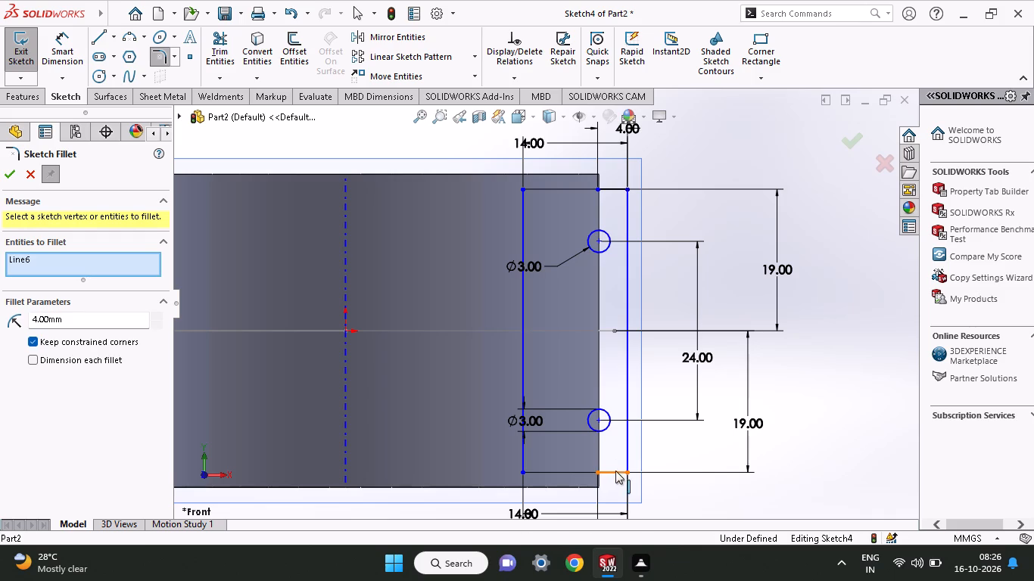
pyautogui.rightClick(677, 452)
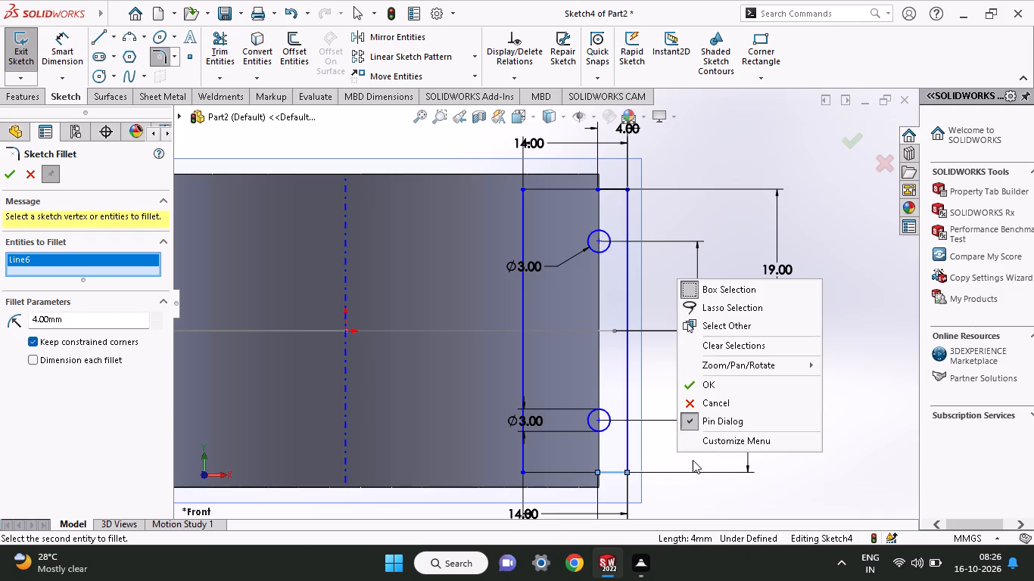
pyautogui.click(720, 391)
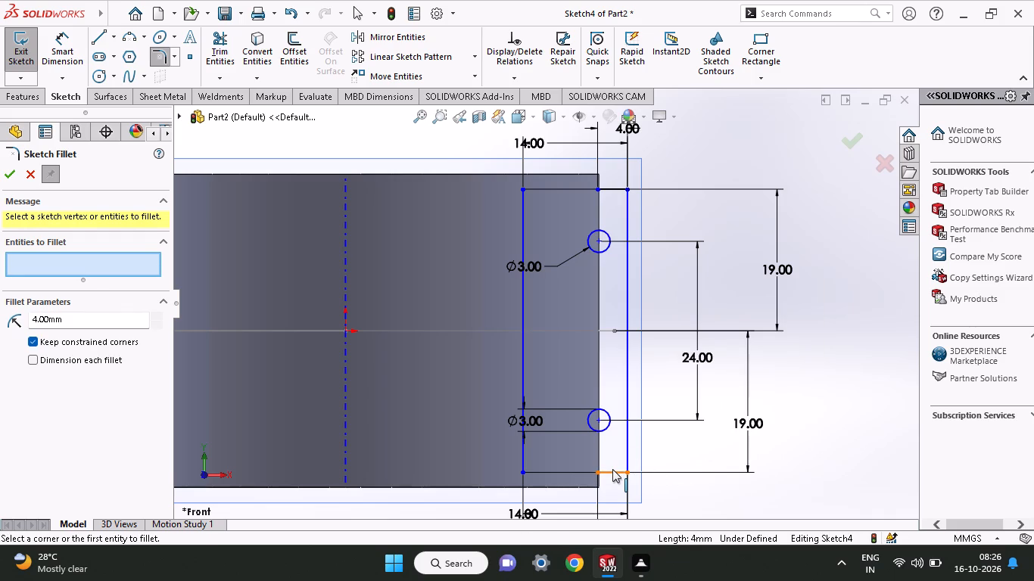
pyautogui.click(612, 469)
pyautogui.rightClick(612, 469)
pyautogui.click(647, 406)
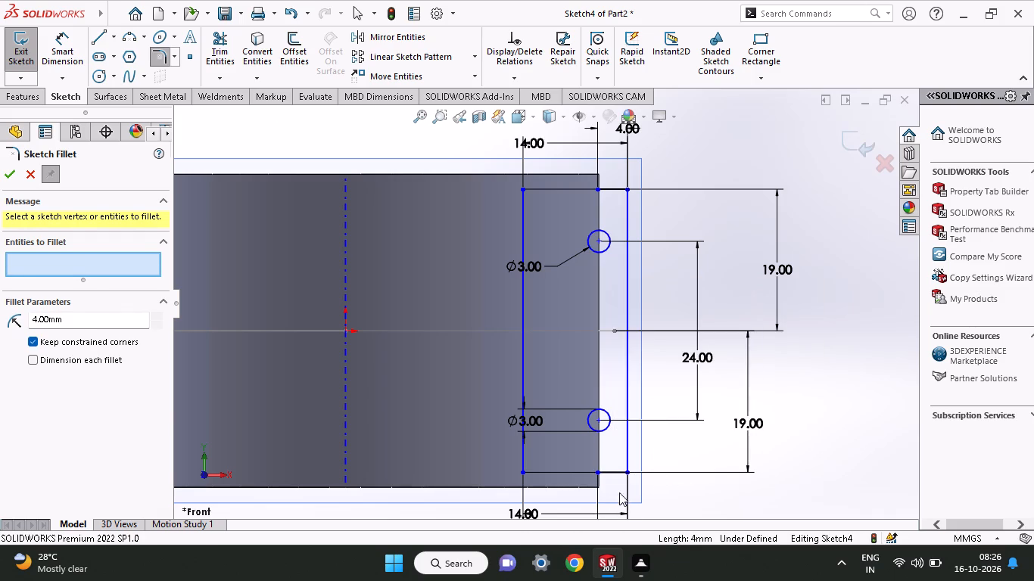
# Delete the two short 4 mm horizontal segments between the cylinder's side edge and the outer vertical line.
pyautogui.click(612, 470)
pyautogui.rightClick(612, 470)
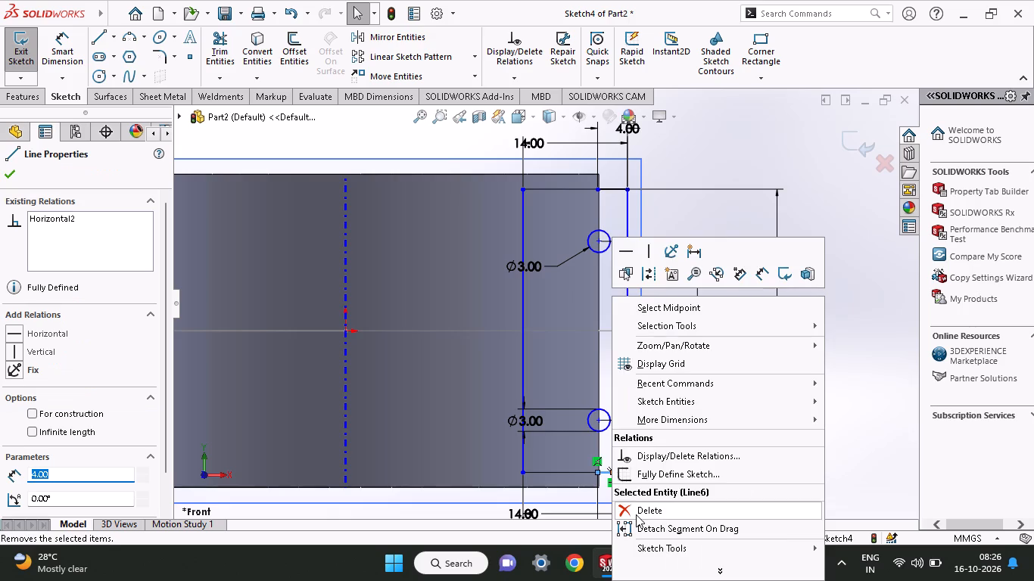
pyautogui.click(636, 514)
pyautogui.click(655, 306)
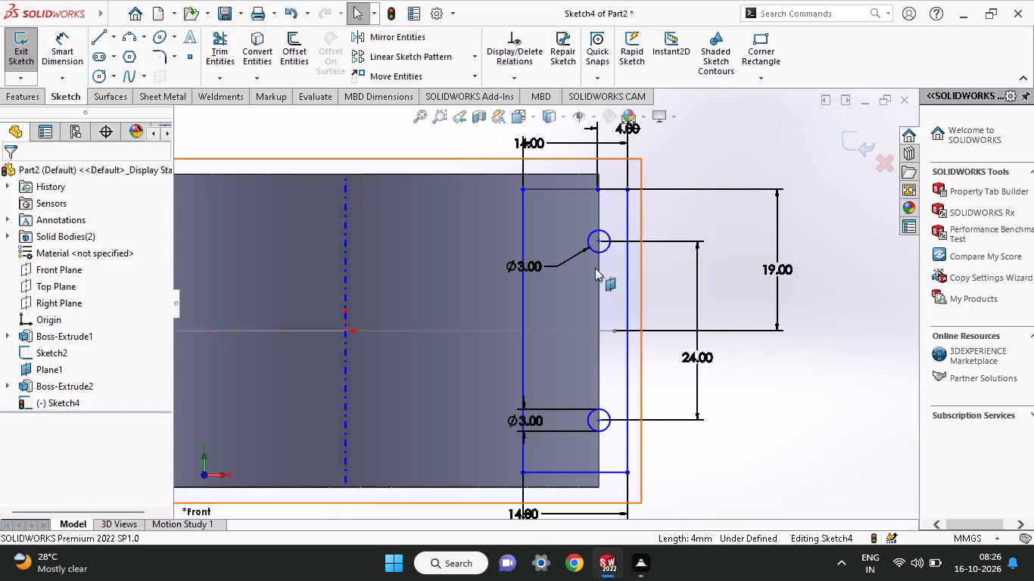
pyautogui.click(612, 191)
pyautogui.rightClick(612, 191)
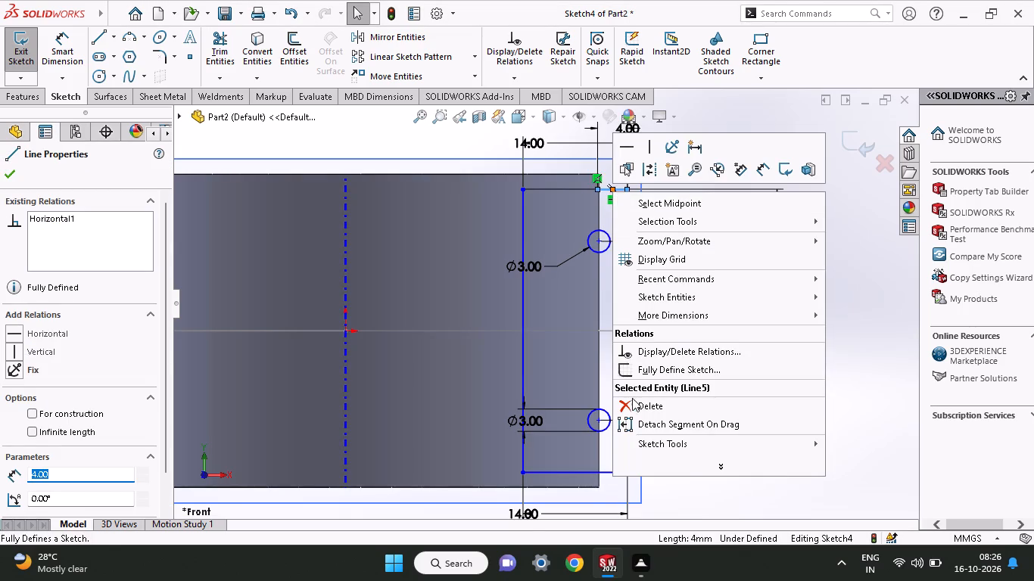
pyautogui.click(632, 407)
pyautogui.click(655, 315)
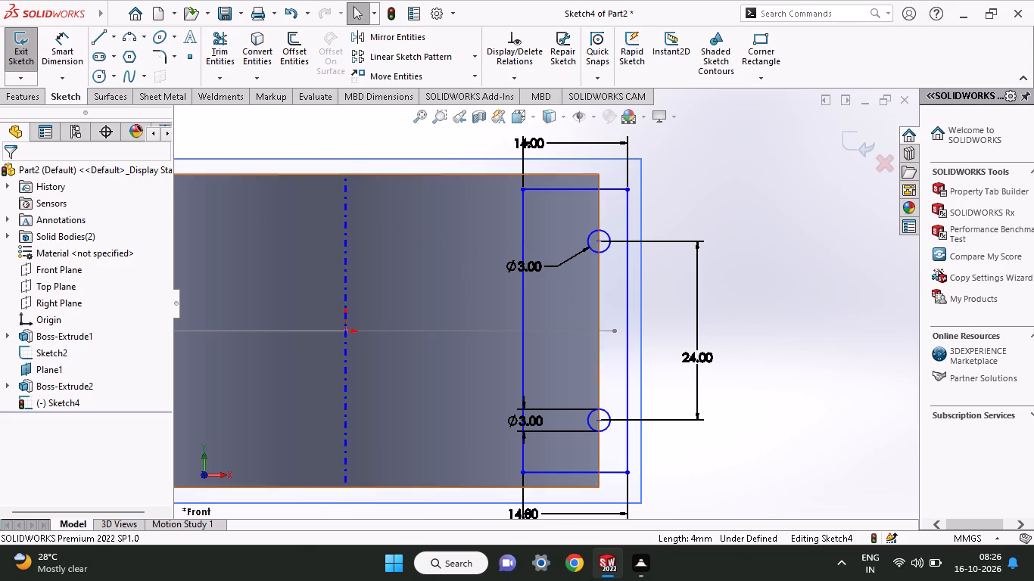
pyautogui.click(372, 152)
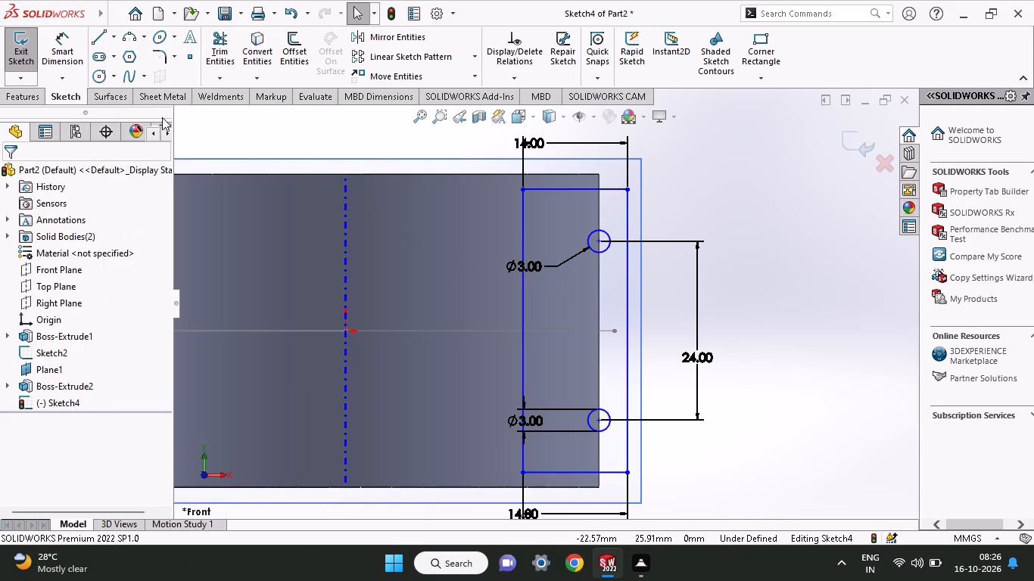
# Apply 4 mm sketch fillets to the upper and lower outer corners of the lug outline.
pyautogui.click(168, 58)
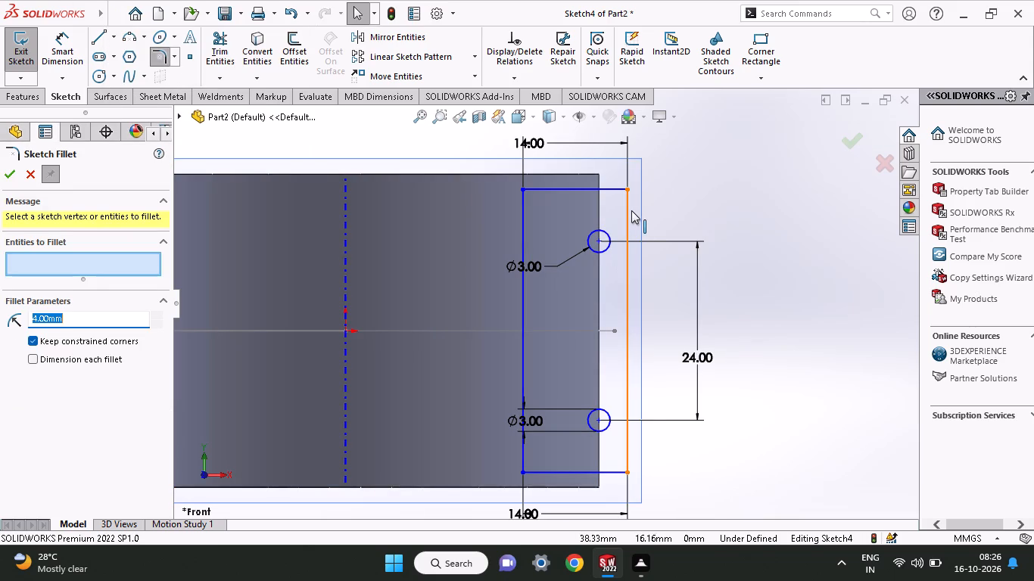
pyautogui.click(631, 210)
pyautogui.click(611, 192)
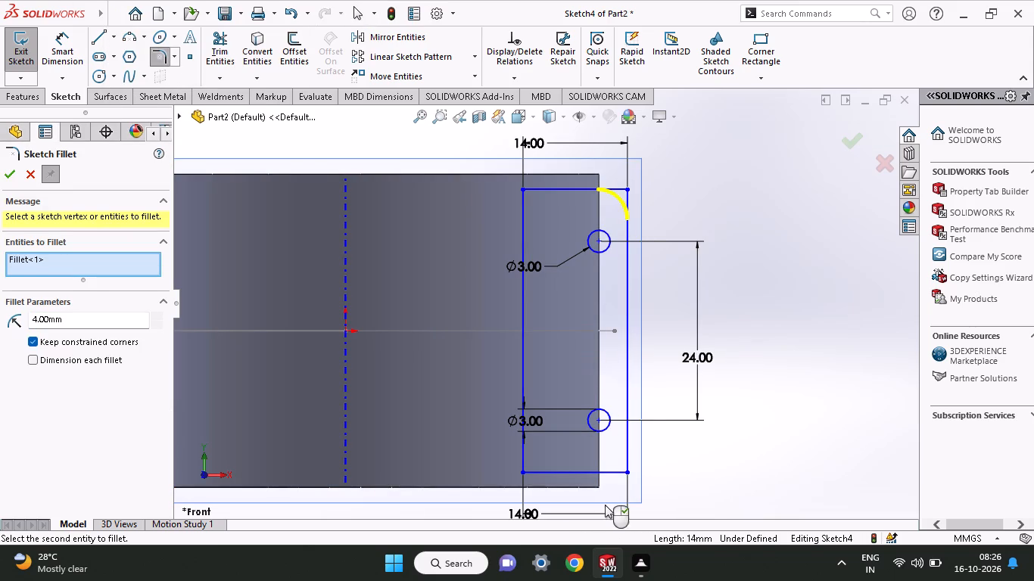
pyautogui.click(614, 476)
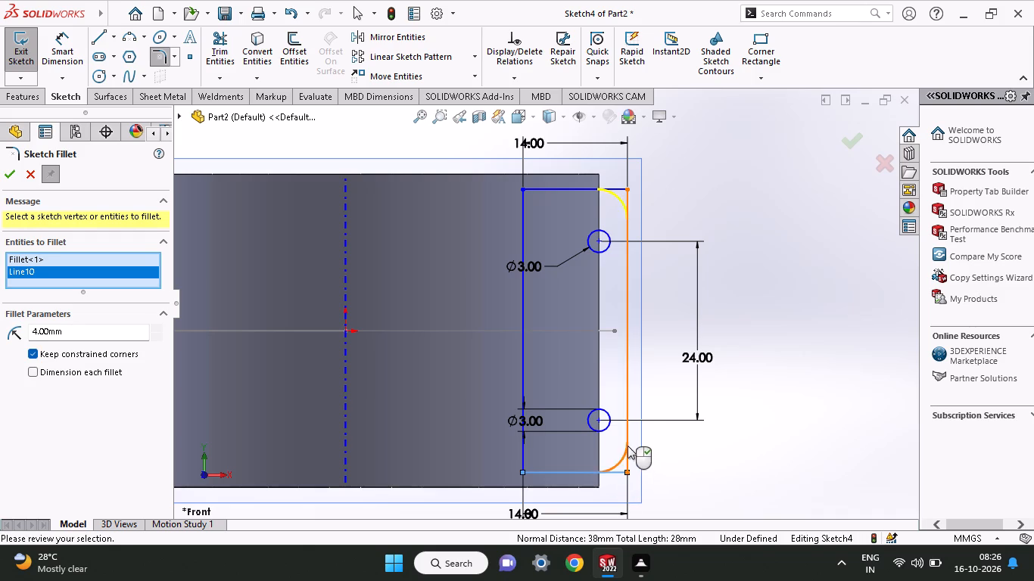
pyautogui.click(628, 446)
pyautogui.click(8, 179)
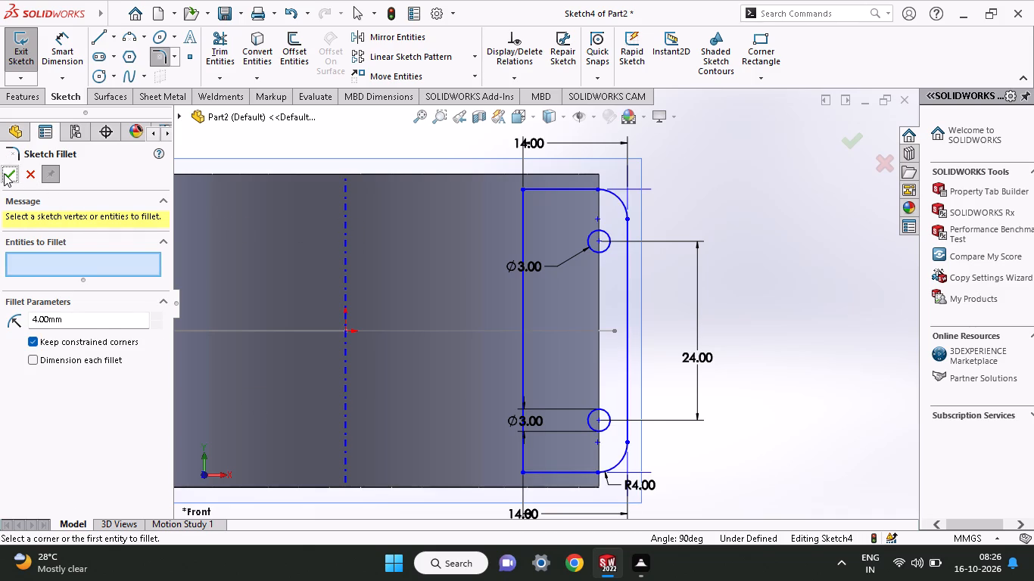
pyautogui.click(4, 173)
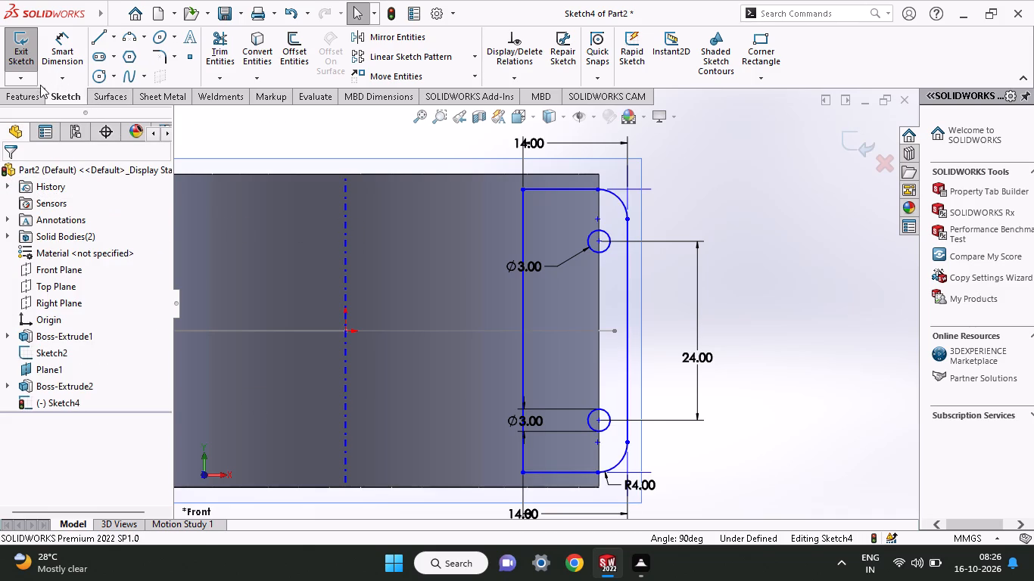
# Extrude the filleted lug profile with its two holes 3 mm blind in the reversed direction.
pyautogui.click(26, 91)
pyautogui.click(22, 66)
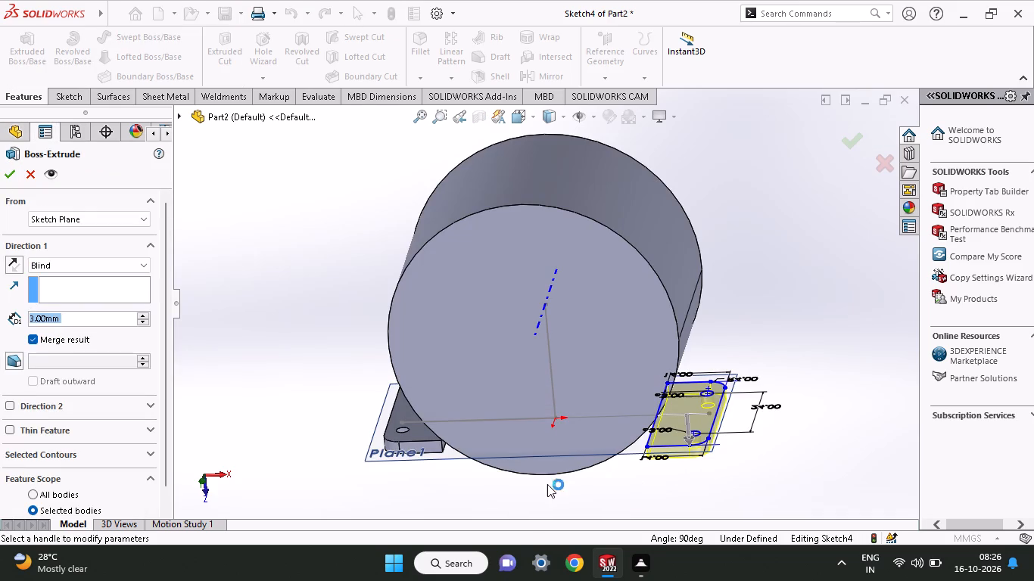
pyautogui.moveTo(484, 487); pyautogui.dragTo(469, 438, button='middle')
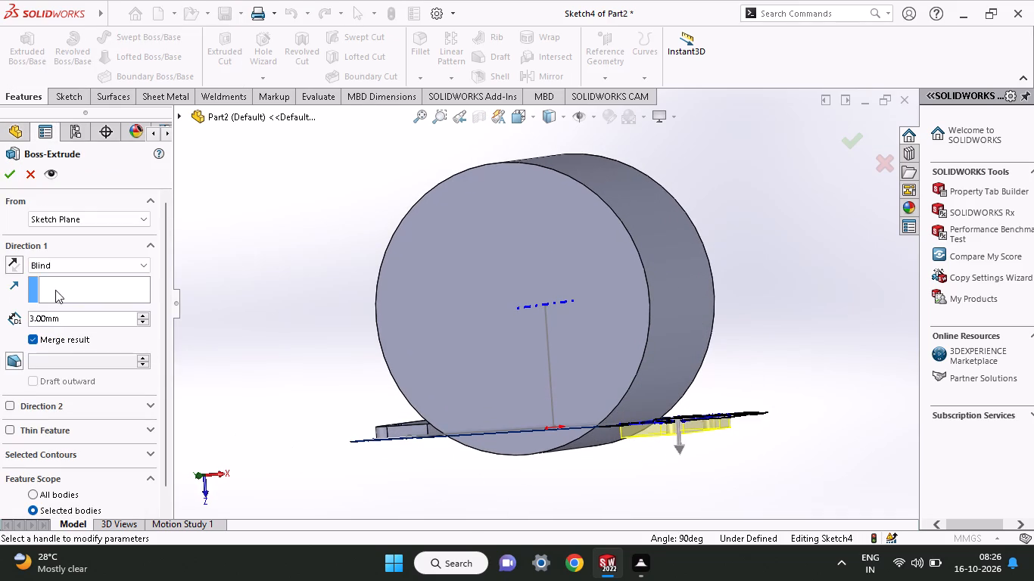
pyautogui.click(8, 265)
pyautogui.moveTo(74, 318); pyautogui.dragTo(0, 324)
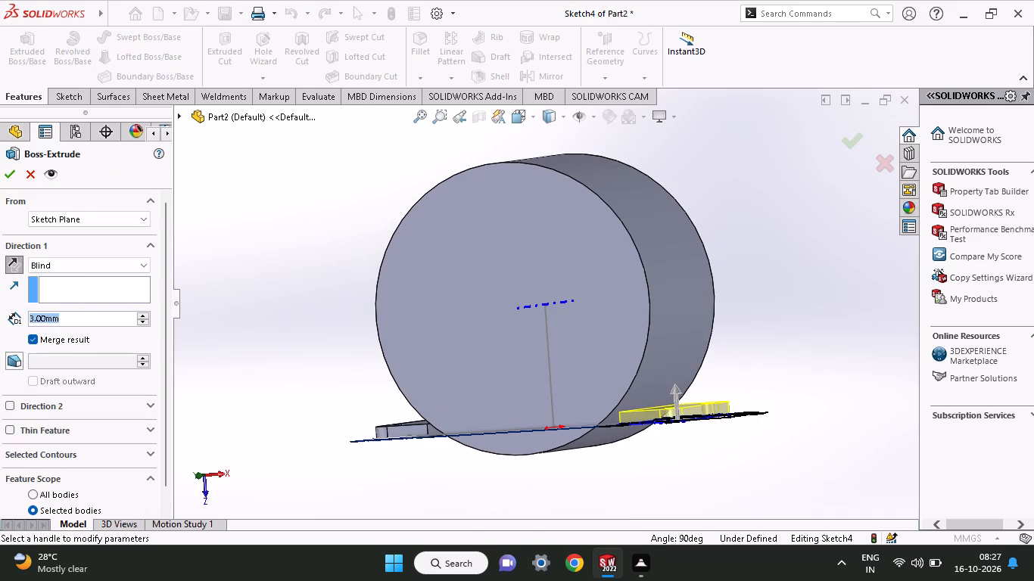
pyautogui.moveTo(0, 324); pyautogui.dragTo(0, 325)
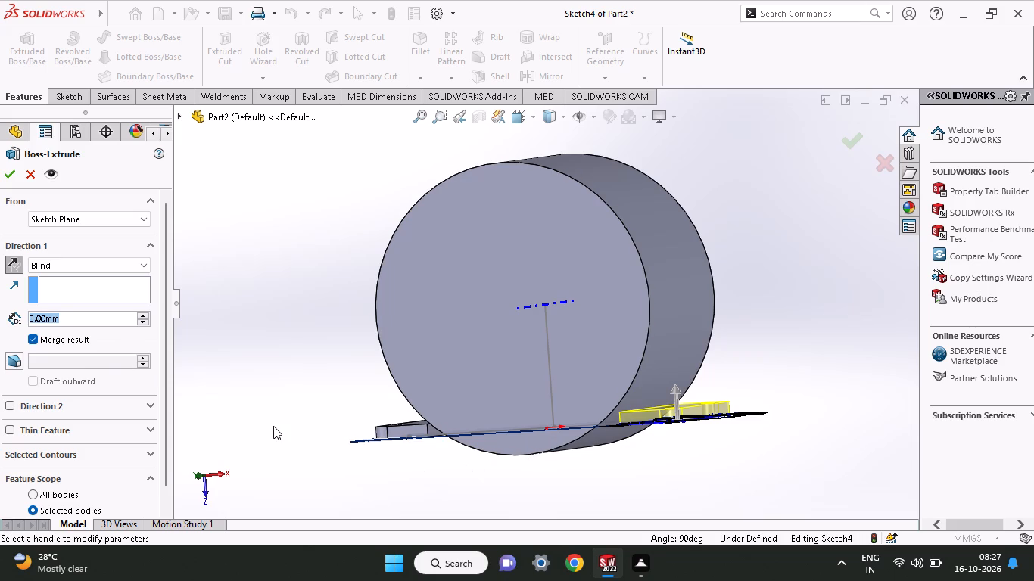
pyautogui.click(273, 426)
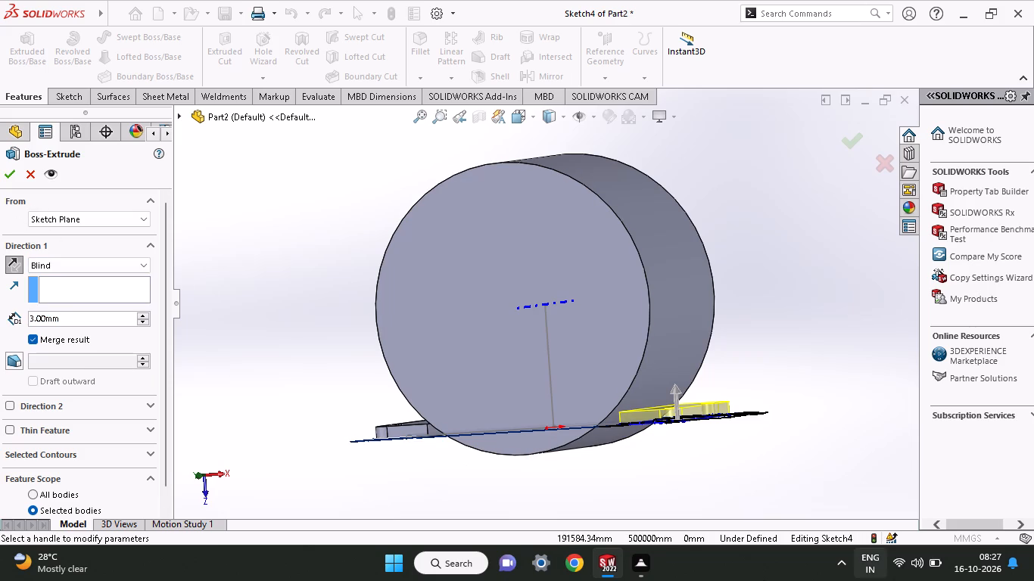
pyautogui.click(1, 172)
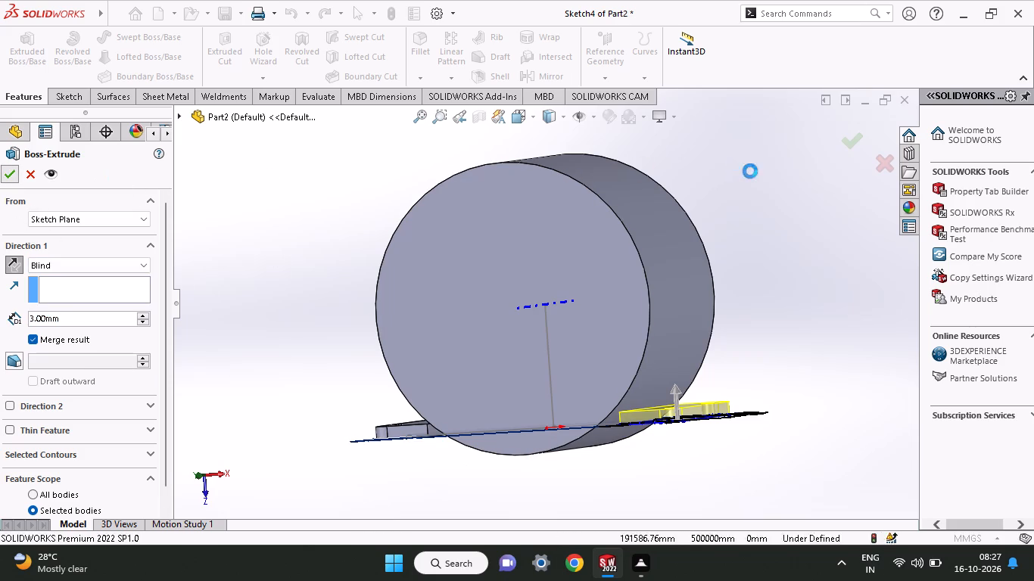
# Sketch a circle larger than the cylinder's outline, centred on the origin, on the cylinder's flat end face.
pyautogui.moveTo(746, 209); pyautogui.dragTo(746, 334, button='middle')
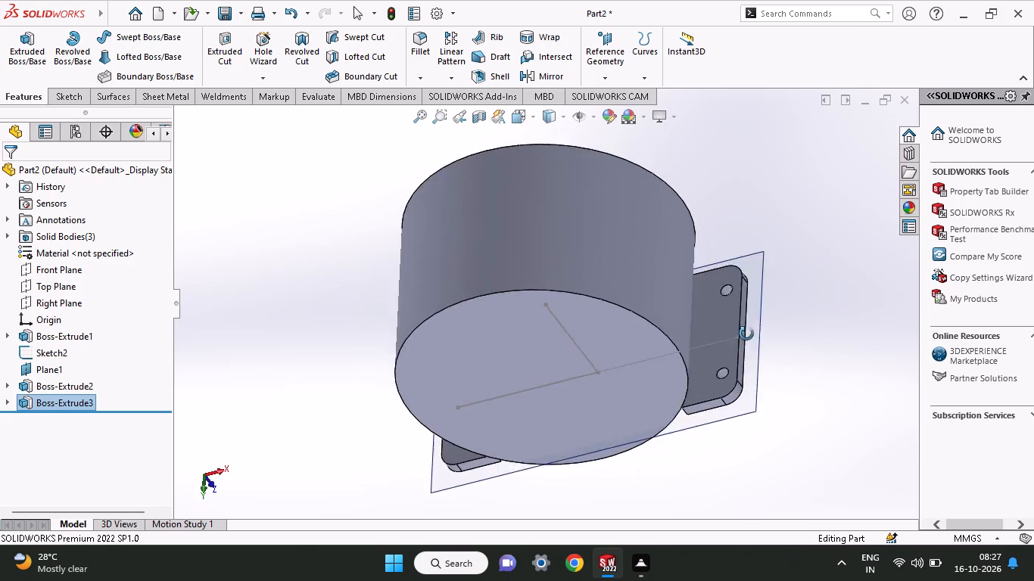
pyautogui.moveTo(746, 334); pyautogui.dragTo(767, 198, button='middle')
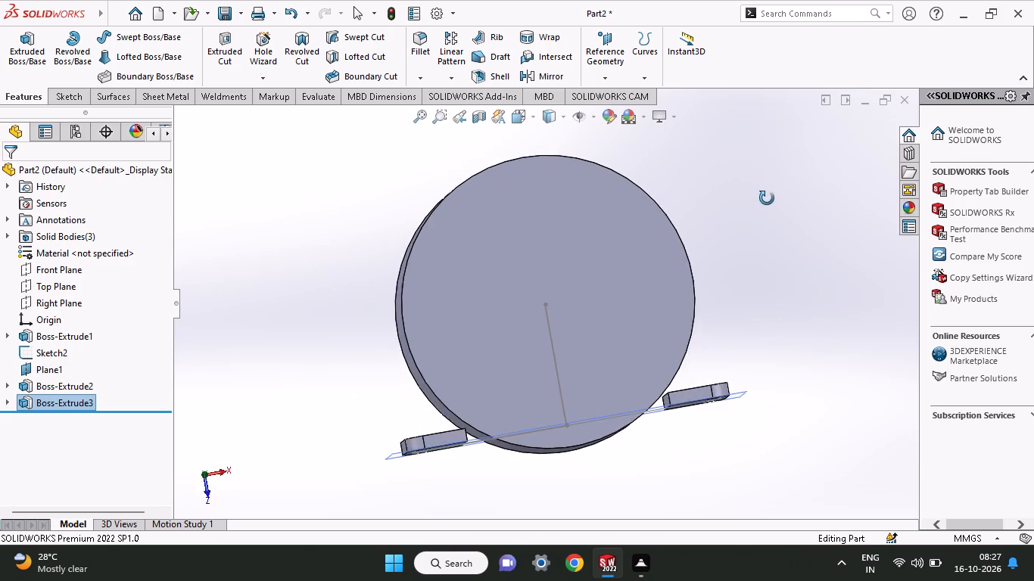
pyautogui.moveTo(767, 198); pyautogui.dragTo(781, 232, button='middle')
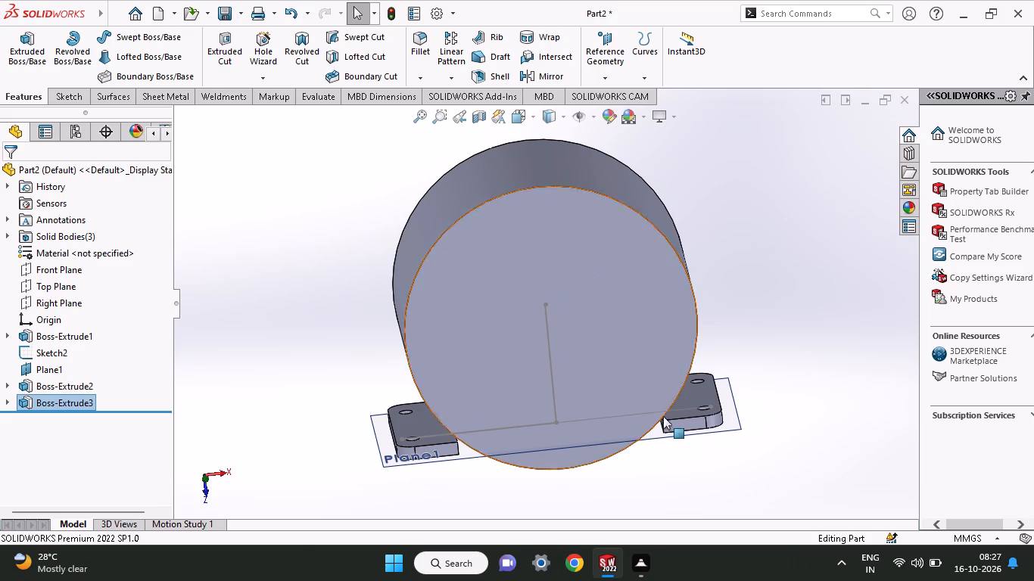
pyautogui.click(489, 310)
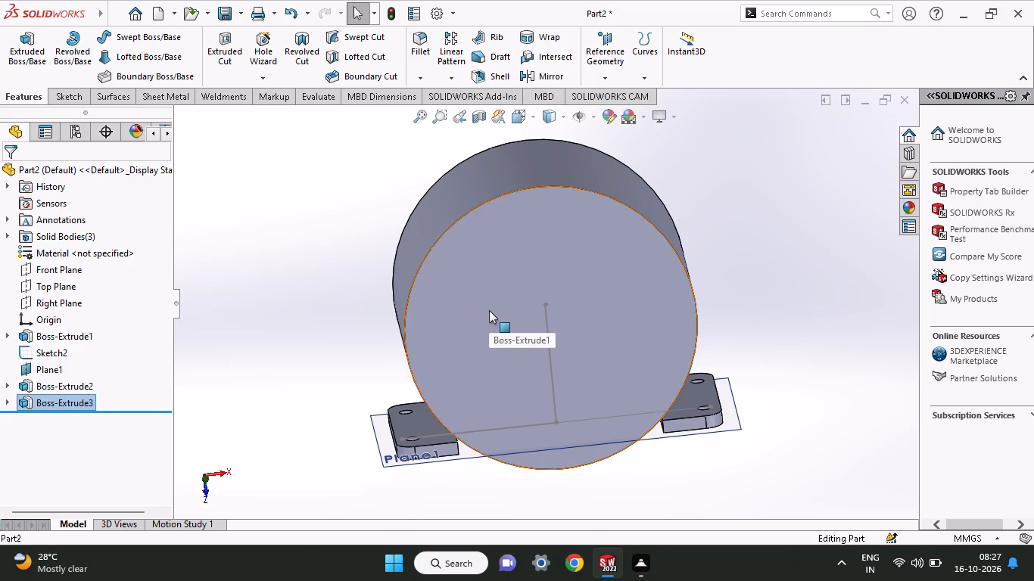
pyautogui.click(548, 269)
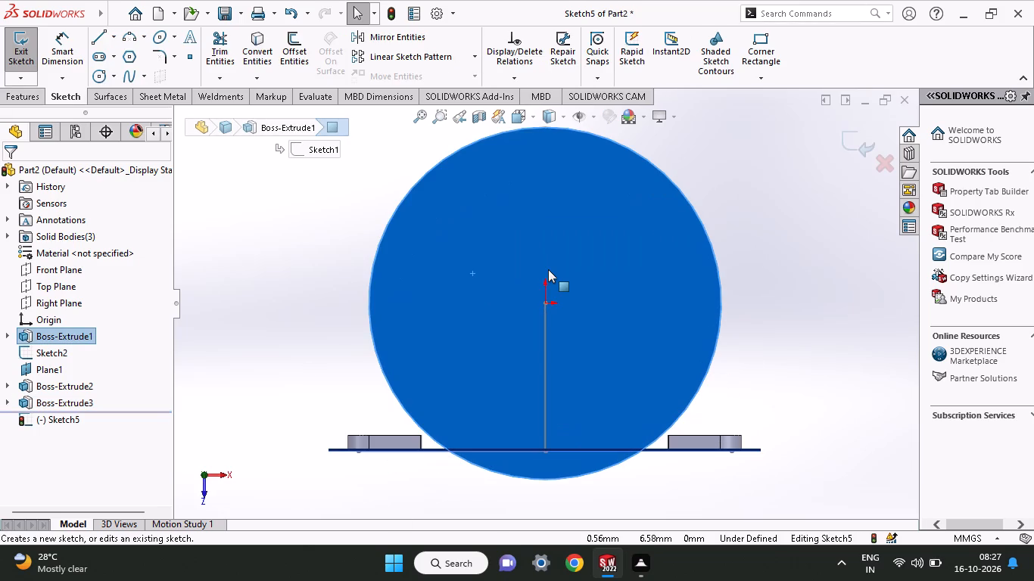
pyautogui.keyDown('ctrl'); pyautogui.scroll(3, 468, 294); pyautogui.keyUp('ctrl')
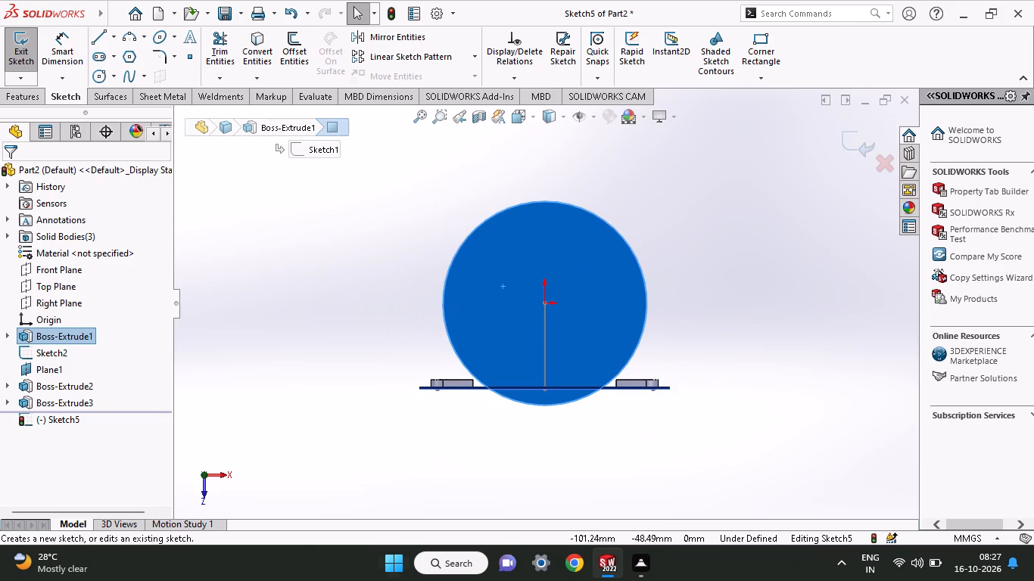
pyautogui.click(106, 79)
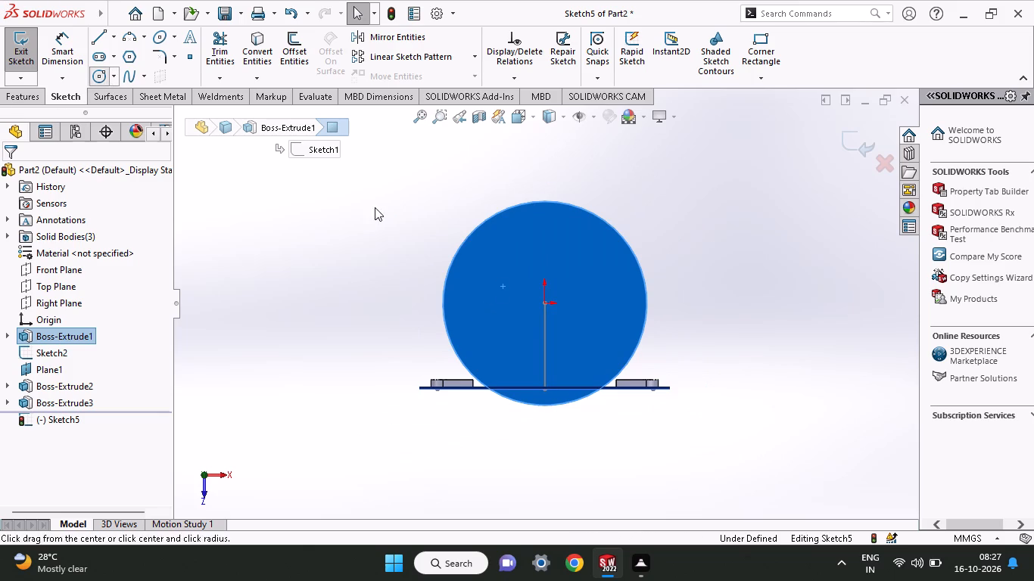
pyautogui.click(543, 302)
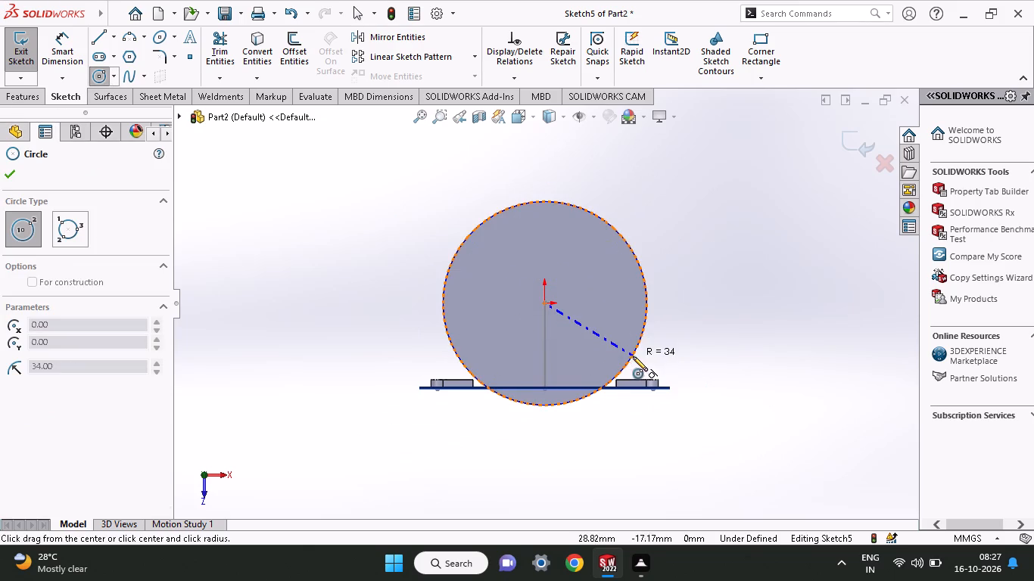
pyautogui.click(647, 365)
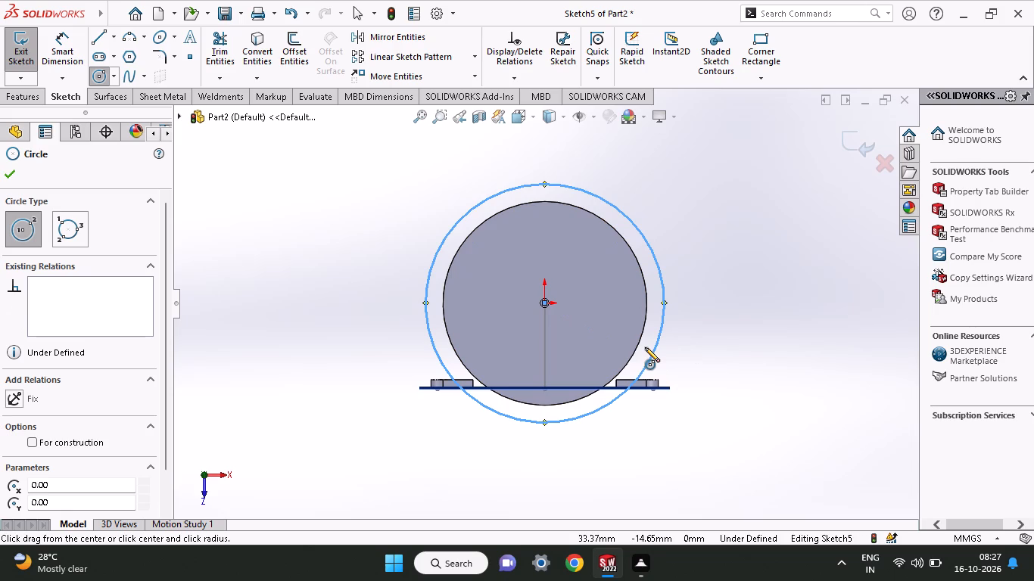
pyautogui.click(36, 28)
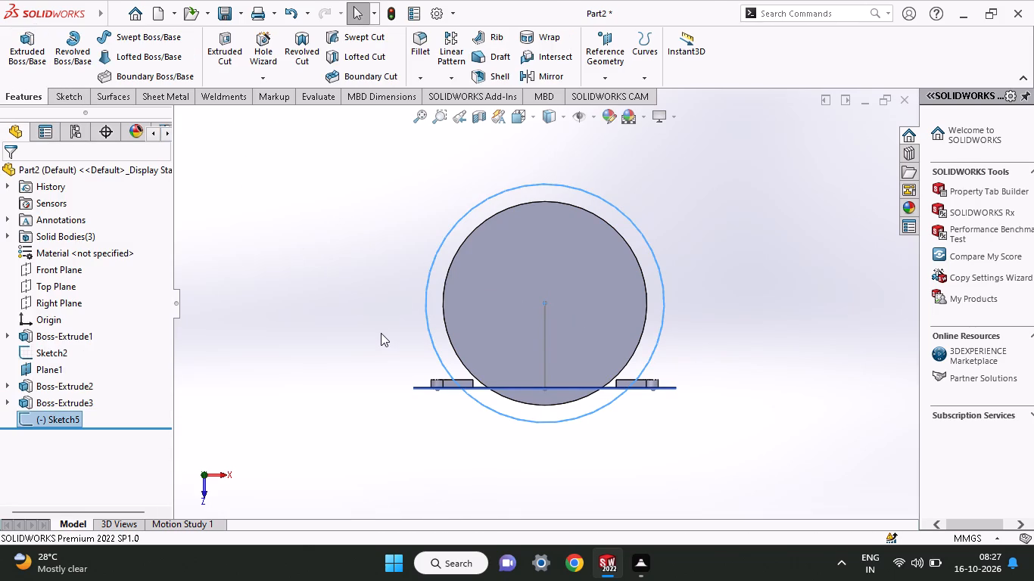
# Reopen the sketch on the cylinder's end face and dimension the large circle to a 78 mm diameter.
pyautogui.hotkey('ctrl', 'z')
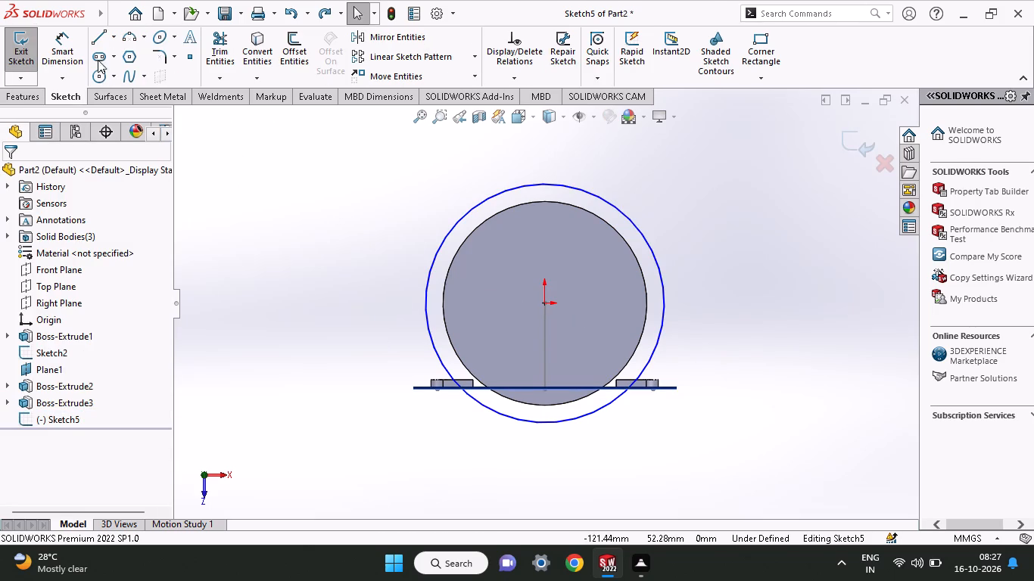
pyautogui.click(75, 49)
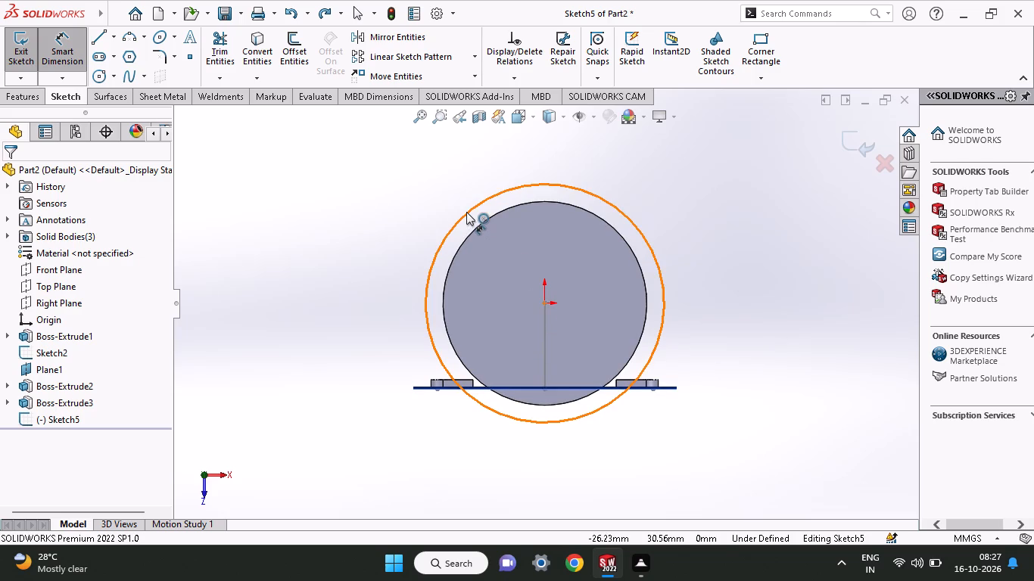
pyautogui.click(466, 212)
pyautogui.click(410, 194)
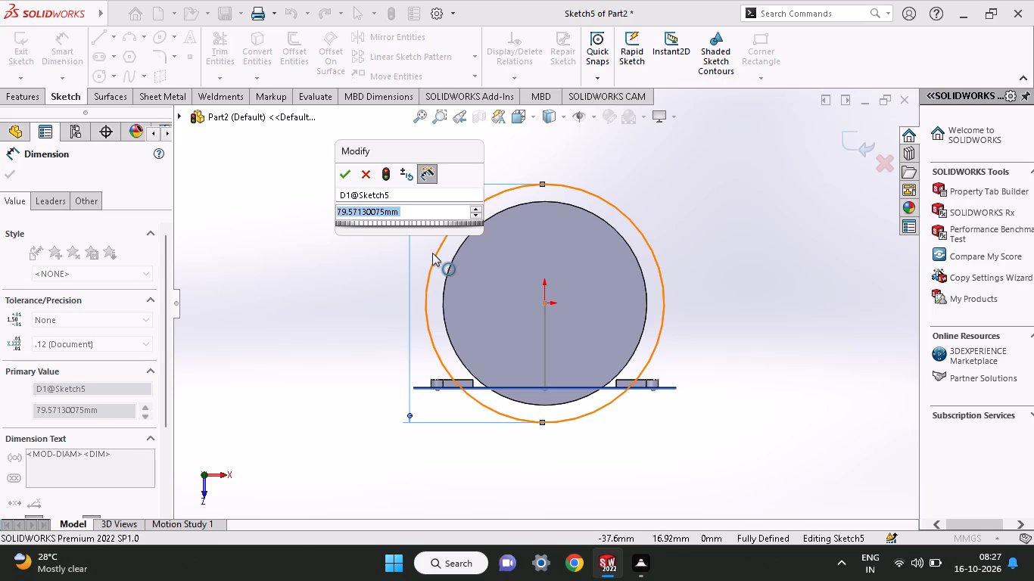
pyautogui.write('78')
pyautogui.press('Return')
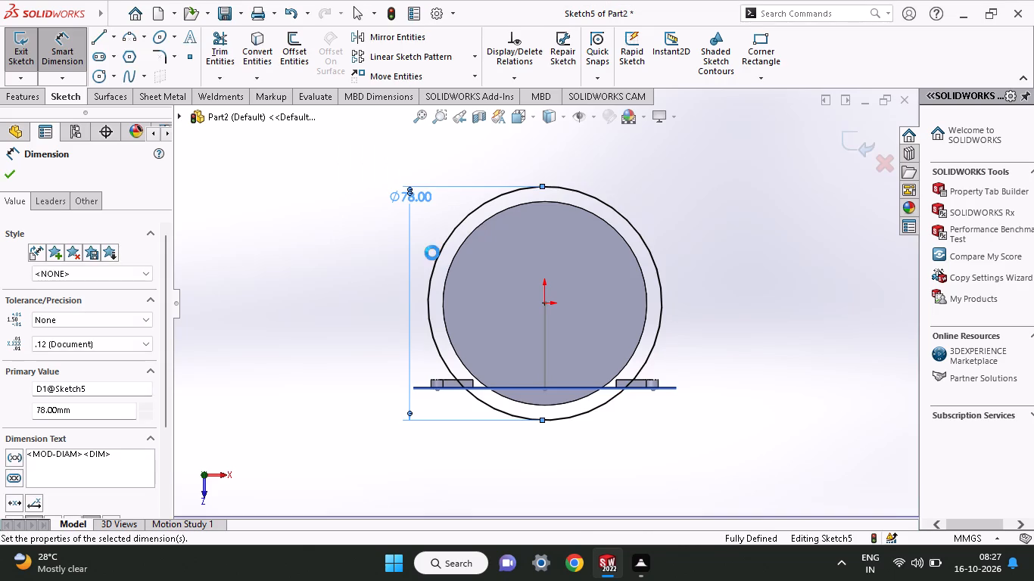
pyautogui.click(6, 180)
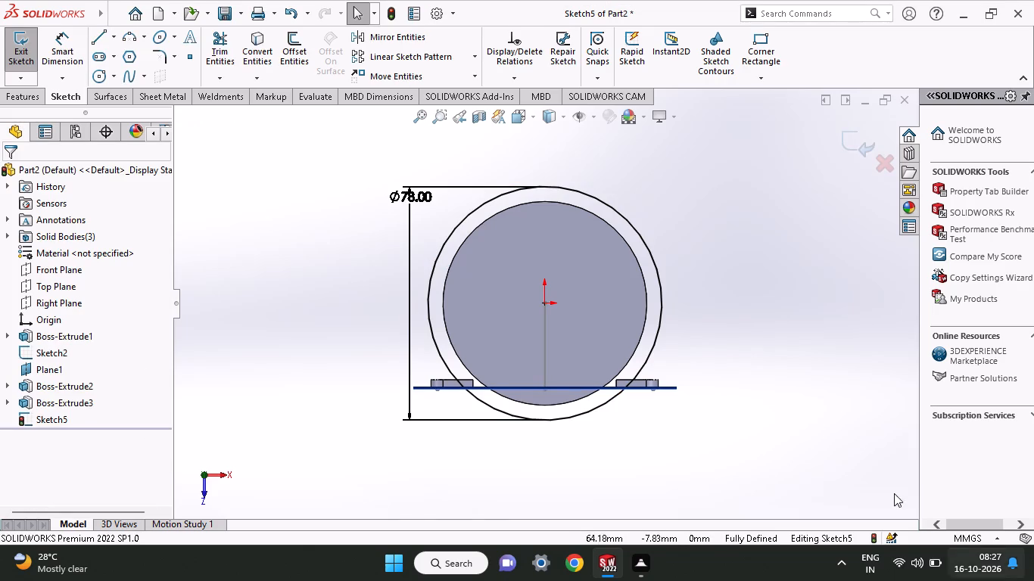
# Extrude the 78 mm circle 2 mm blind outward from the cylinder's end, merged with the body.
pyautogui.click(21, 98)
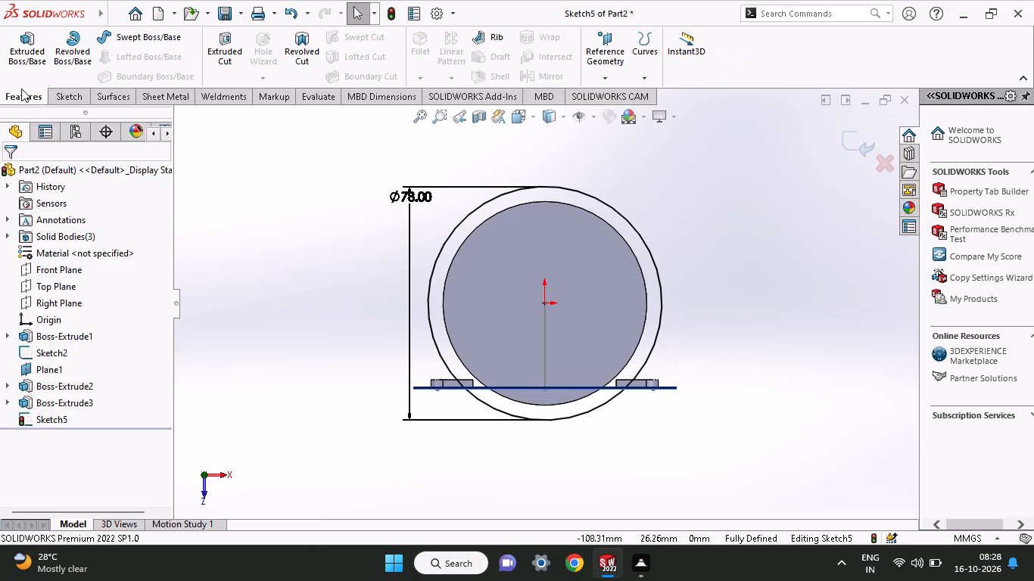
pyautogui.click(24, 64)
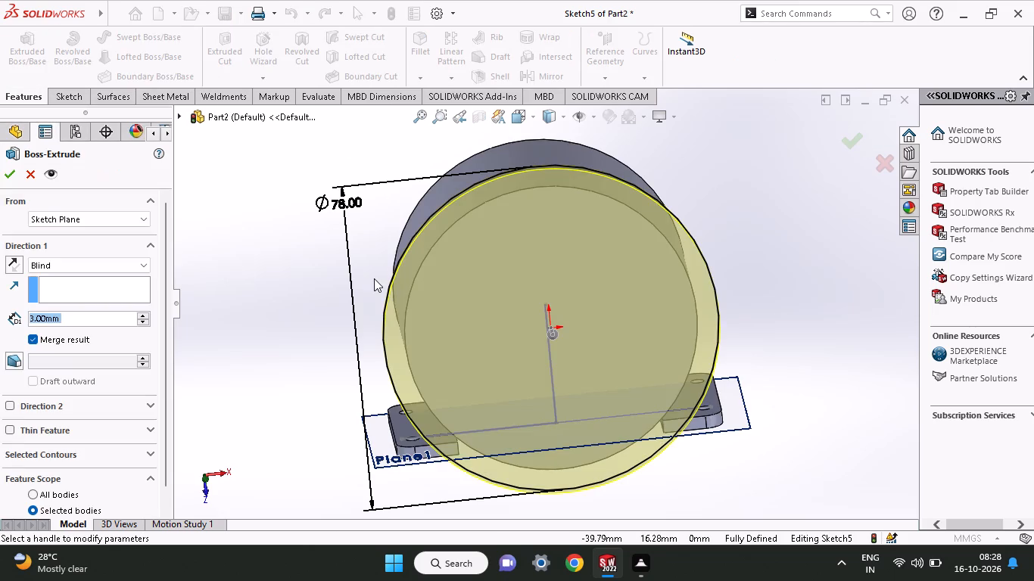
pyautogui.moveTo(294, 272); pyautogui.dragTo(380, 295, button='middle')
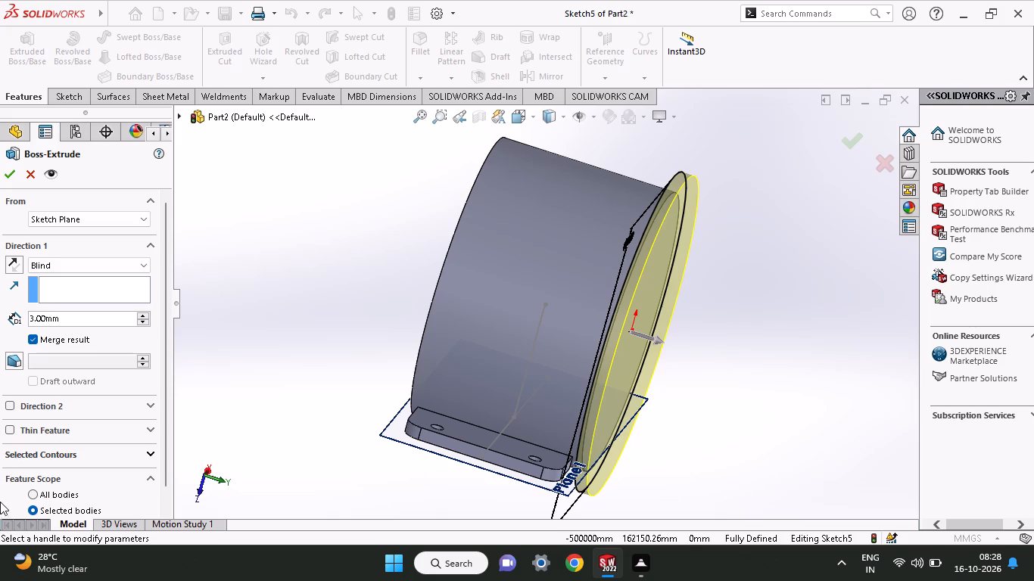
pyautogui.moveTo(85, 318); pyautogui.dragTo(0, 336)
pyautogui.press('2')
pyautogui.press('Return')
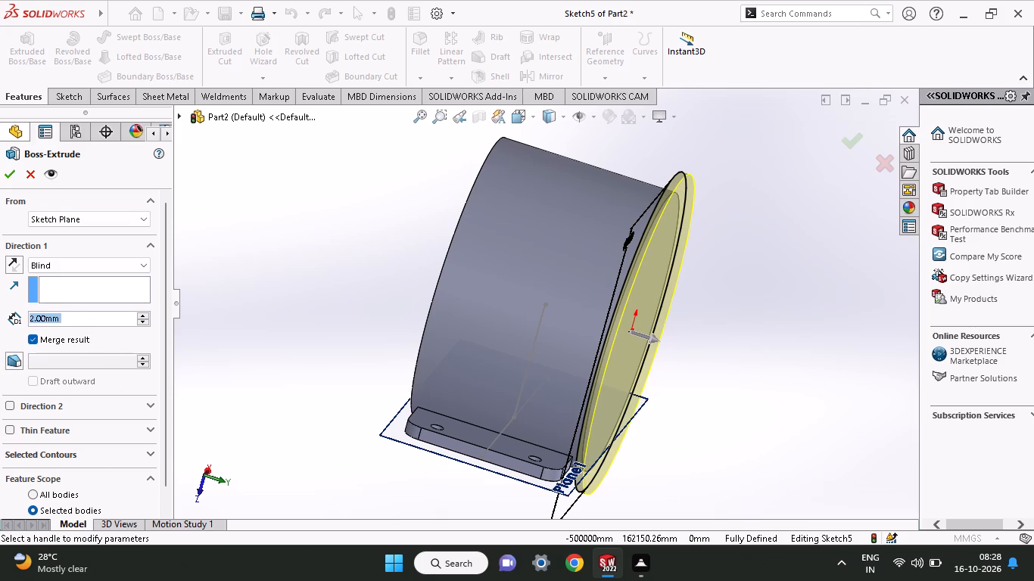
pyautogui.click(2, 176)
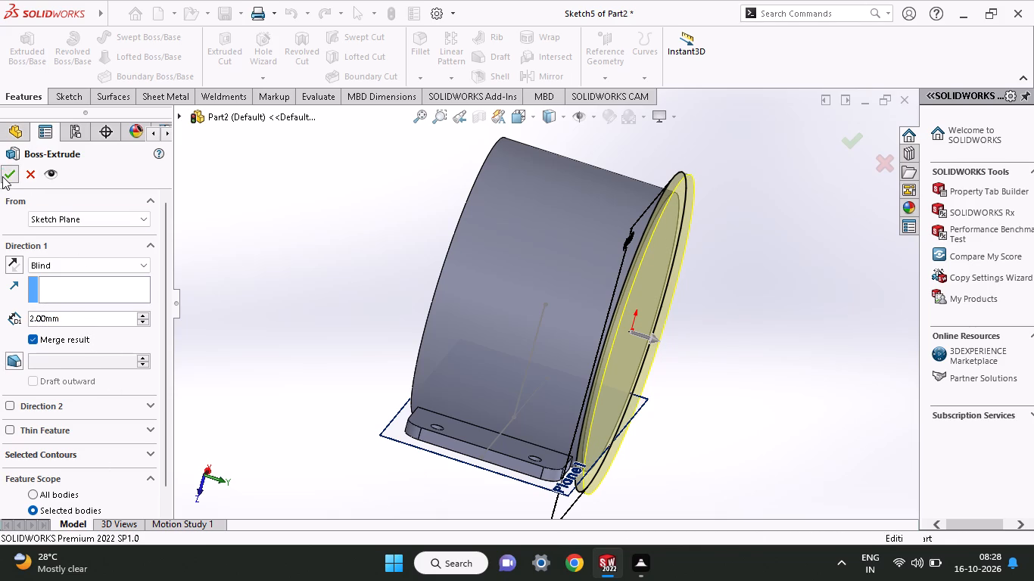
# Sketch a circle about 41 mm in diameter, centred on the origin, on the flange's outer face.
pyautogui.moveTo(734, 430); pyautogui.dragTo(624, 443, button='middle')
pyautogui.click(547, 362)
pyautogui.click(611, 322)
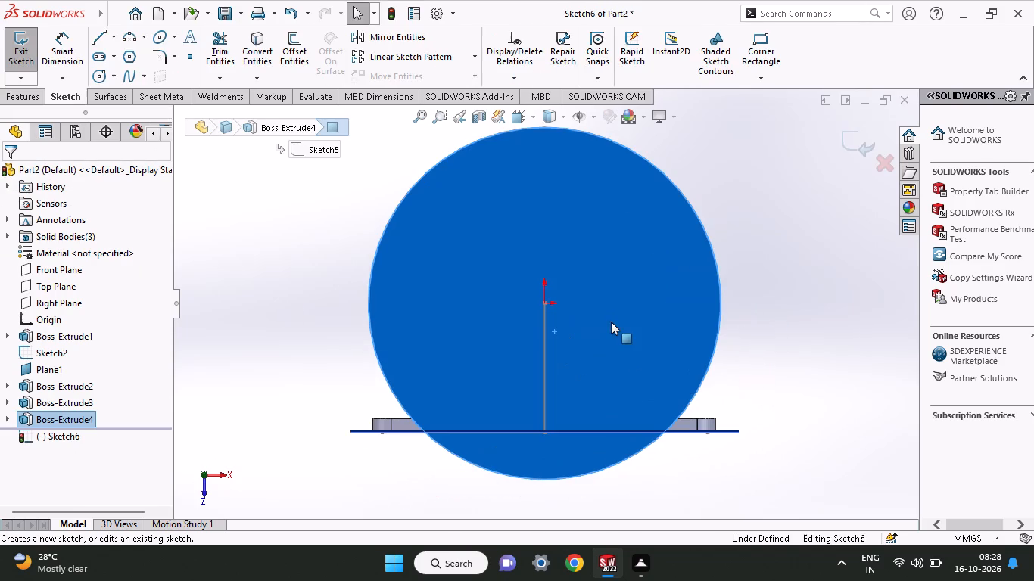
pyautogui.click(99, 78)
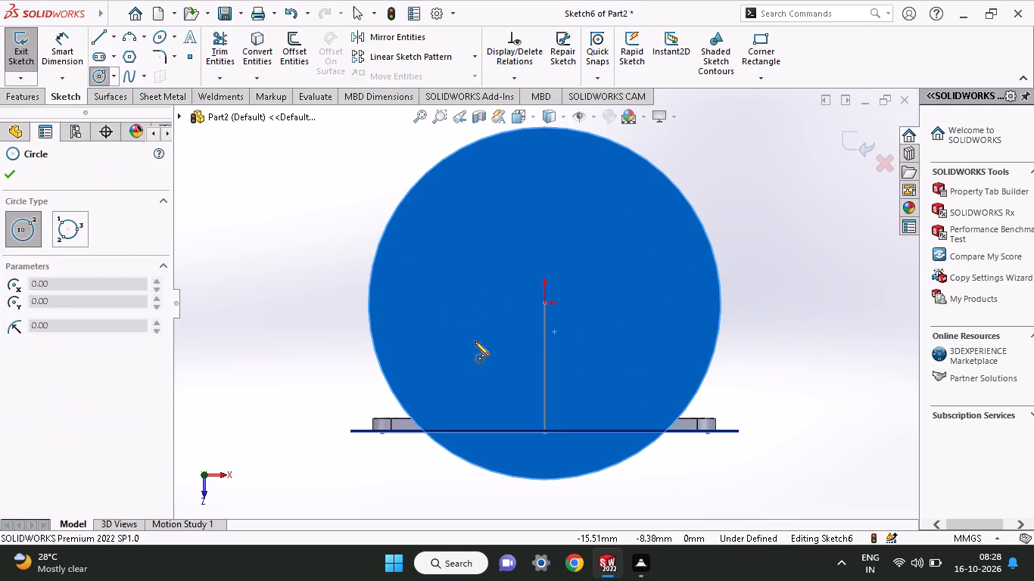
pyautogui.click(546, 305)
pyautogui.click(593, 225)
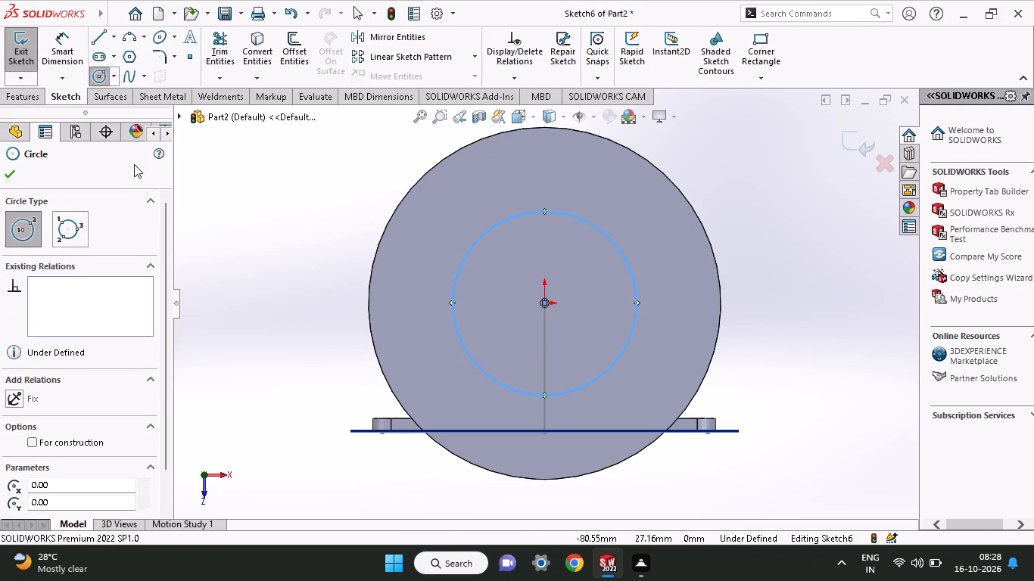
# Dimension the new circle on the flange face to a 64 mm diameter.
pyautogui.click(77, 57)
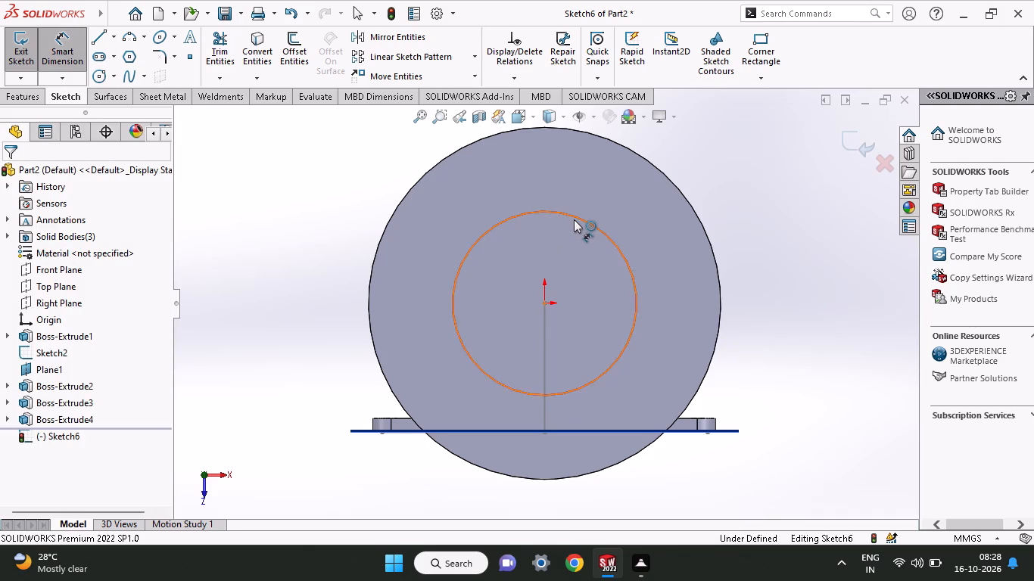
pyautogui.click(574, 219)
pyautogui.click(587, 176)
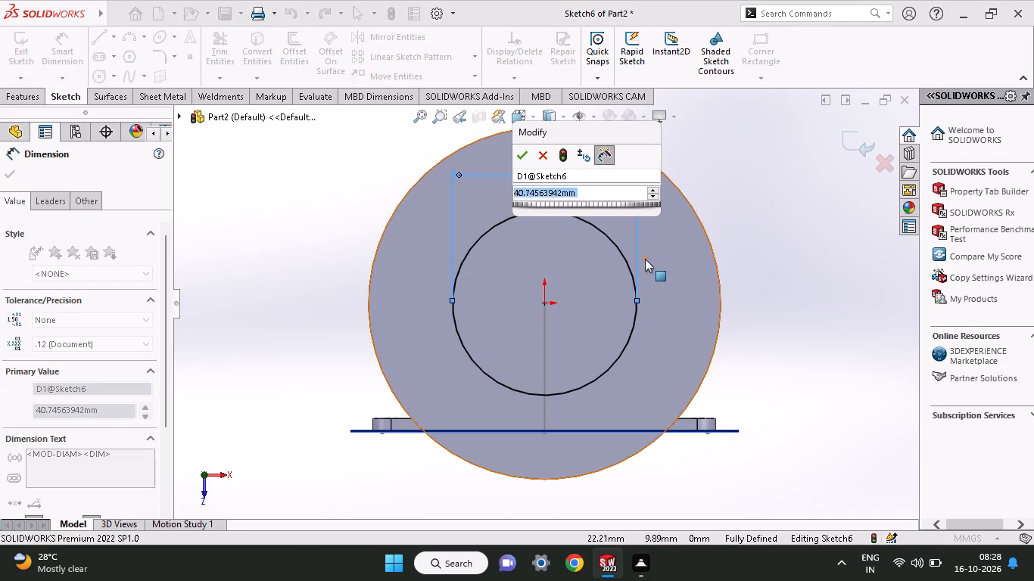
pyautogui.write('64')
pyautogui.press('Return')
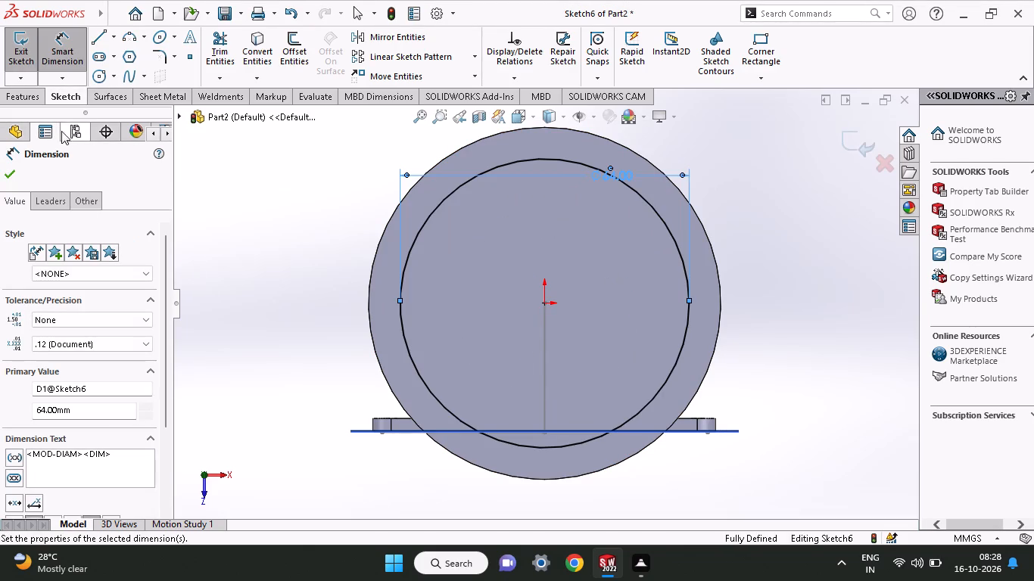
# Cut-extrude the 64 mm circle 42 mm blind into the cylinder from the flange face.
pyautogui.click(33, 96)
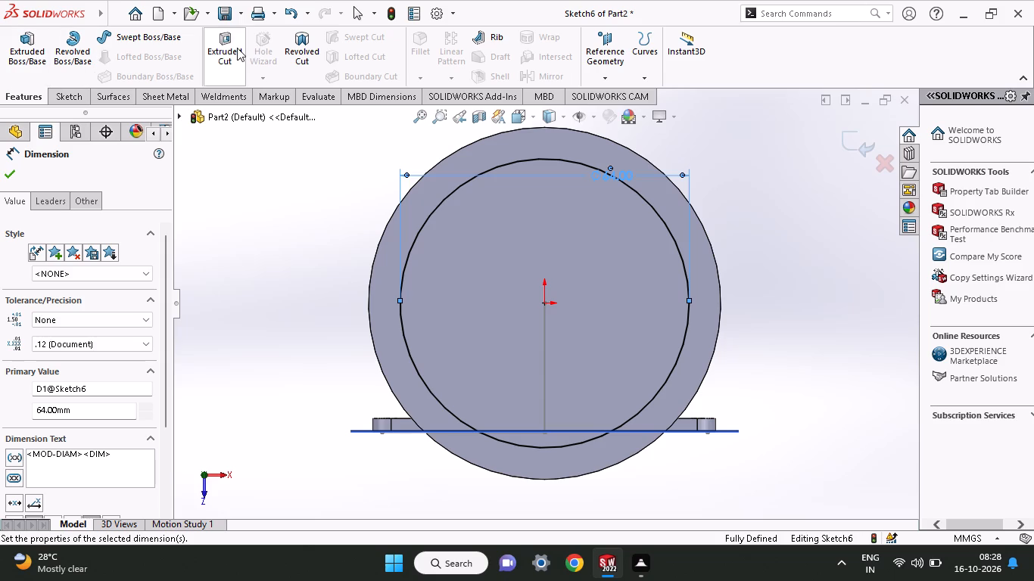
pyautogui.click(237, 48)
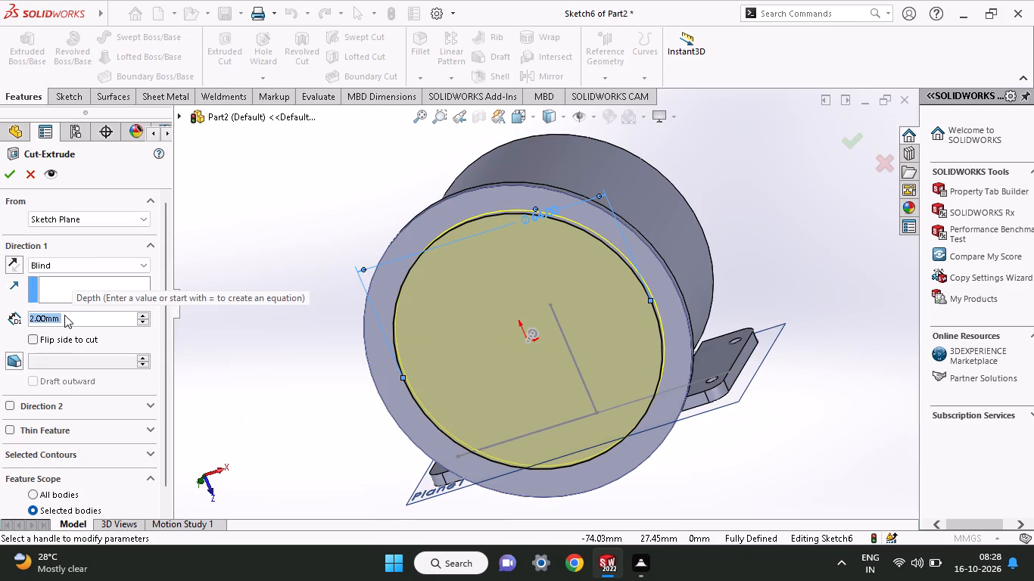
pyautogui.write('42')
pyautogui.press('Return')
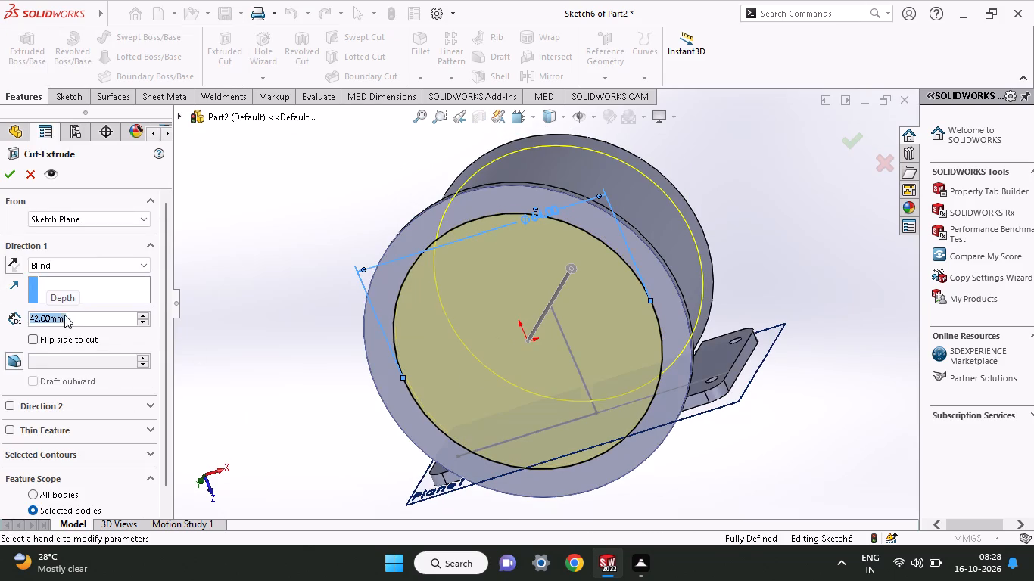
pyautogui.click(7, 170)
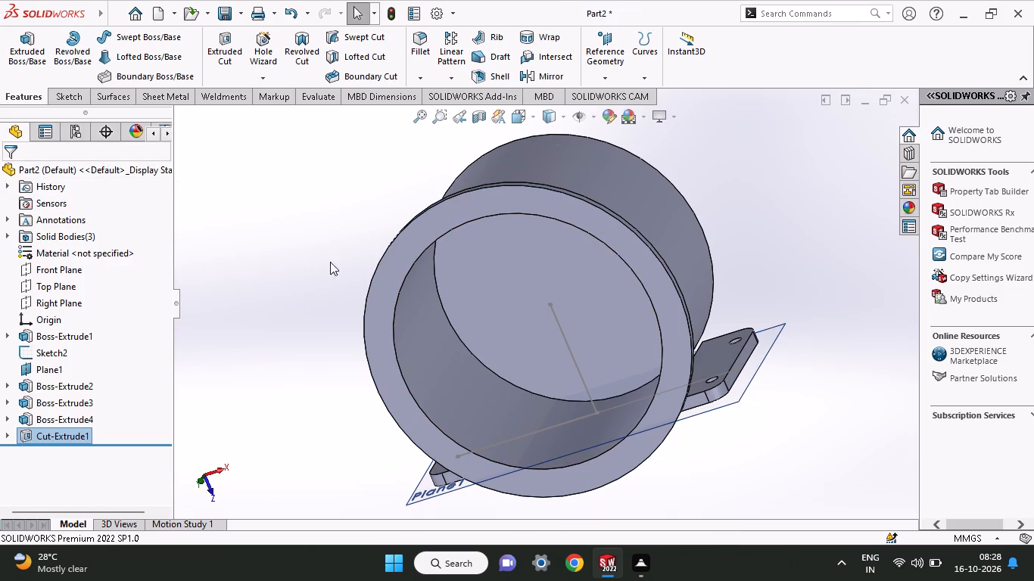
# On the lug's flat face, sketch a horizontal line about 8.4 mm long from the midpoint of its inner edge toward the outer edge.
pyautogui.moveTo(455, 301); pyautogui.dragTo(447, 334, button='middle')
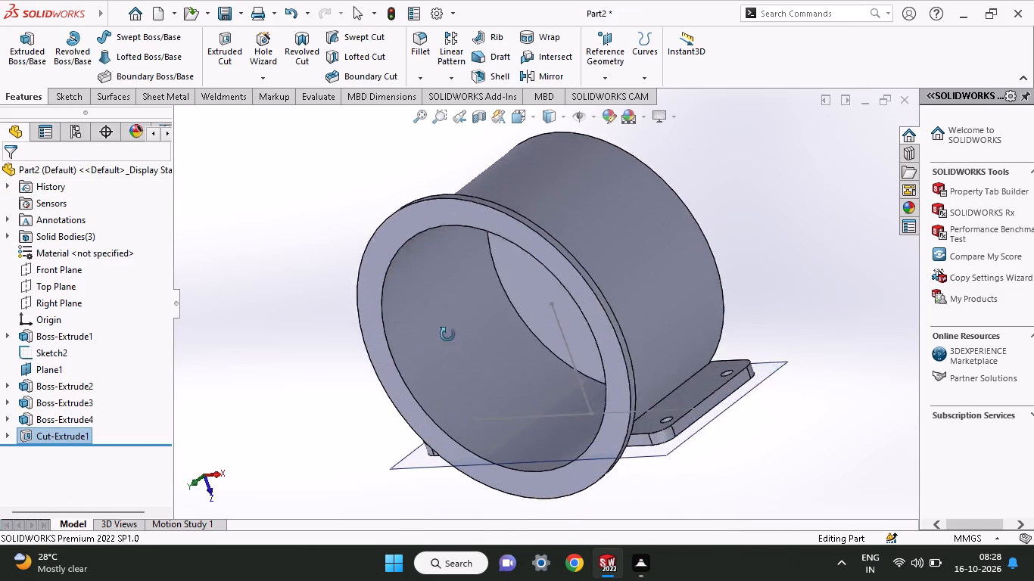
pyautogui.moveTo(447, 334); pyautogui.dragTo(502, 334, button='middle')
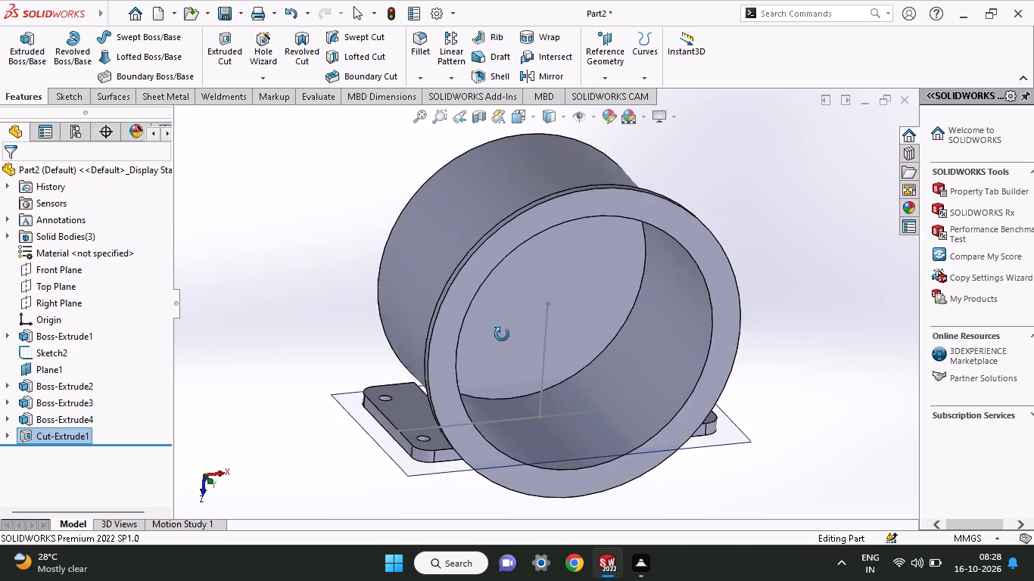
pyautogui.moveTo(502, 334); pyautogui.dragTo(490, 336, button='middle')
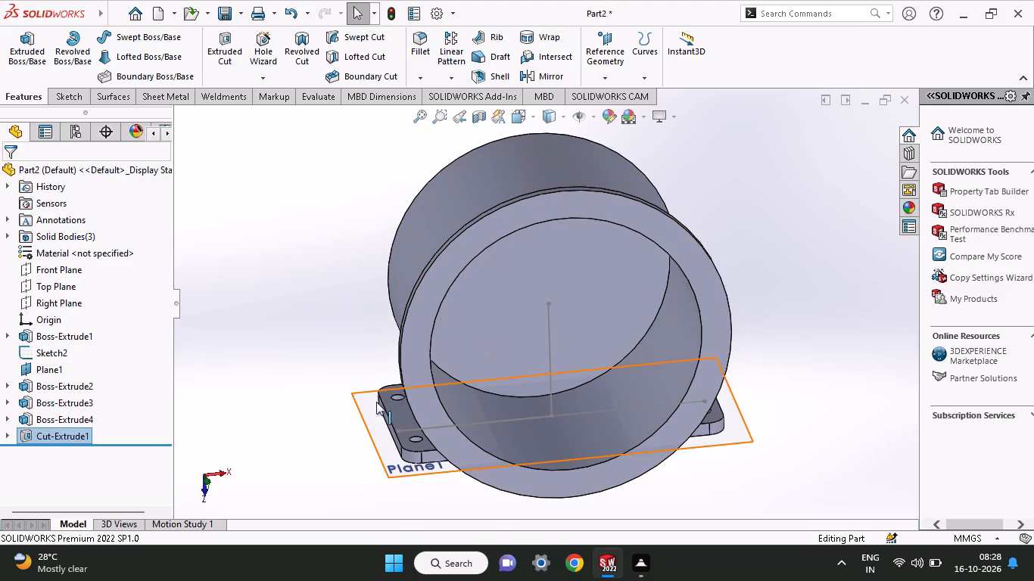
pyautogui.moveTo(359, 368); pyautogui.dragTo(391, 424, button='middle')
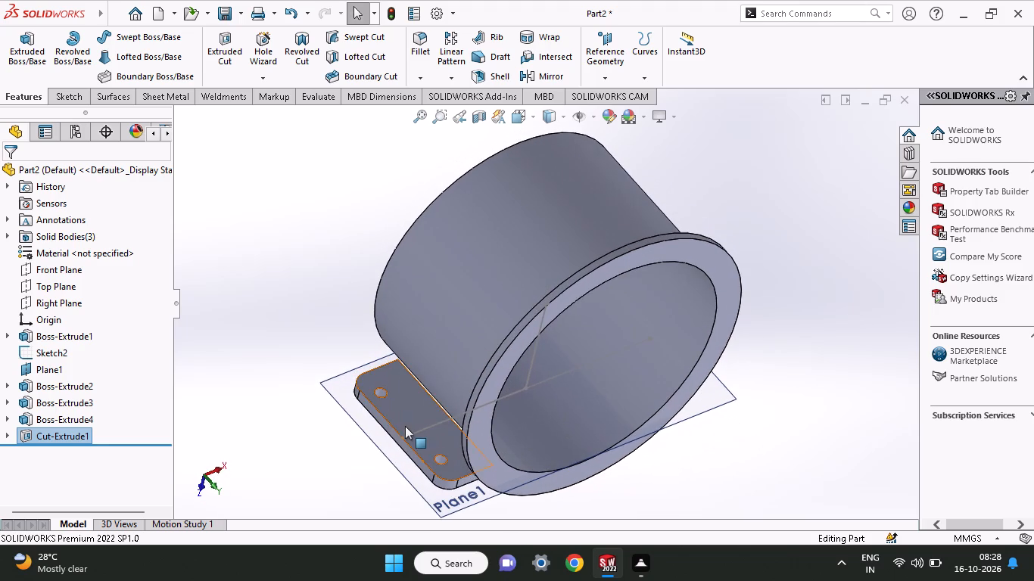
pyautogui.click(408, 424)
pyautogui.click(470, 387)
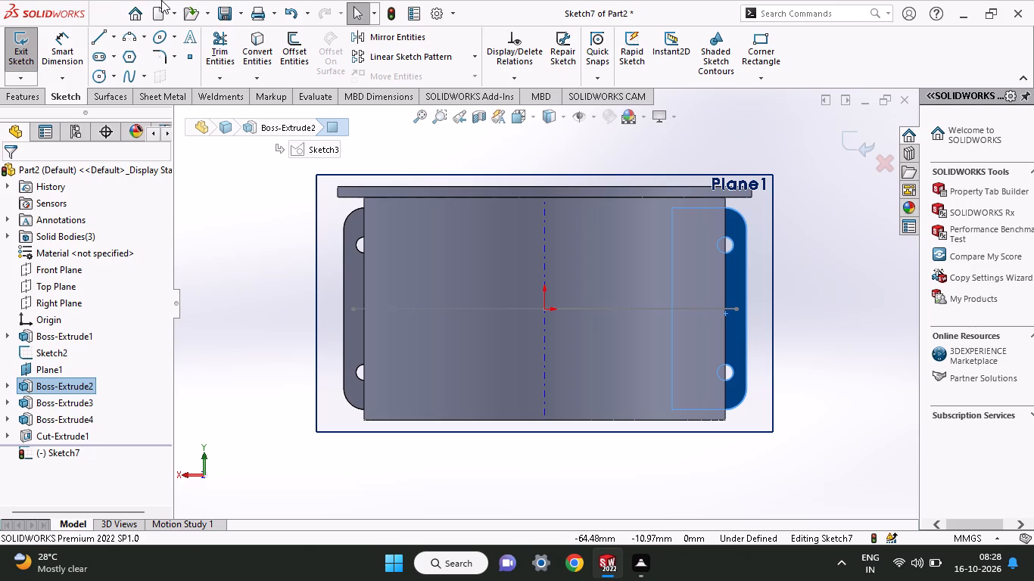
pyautogui.click(102, 37)
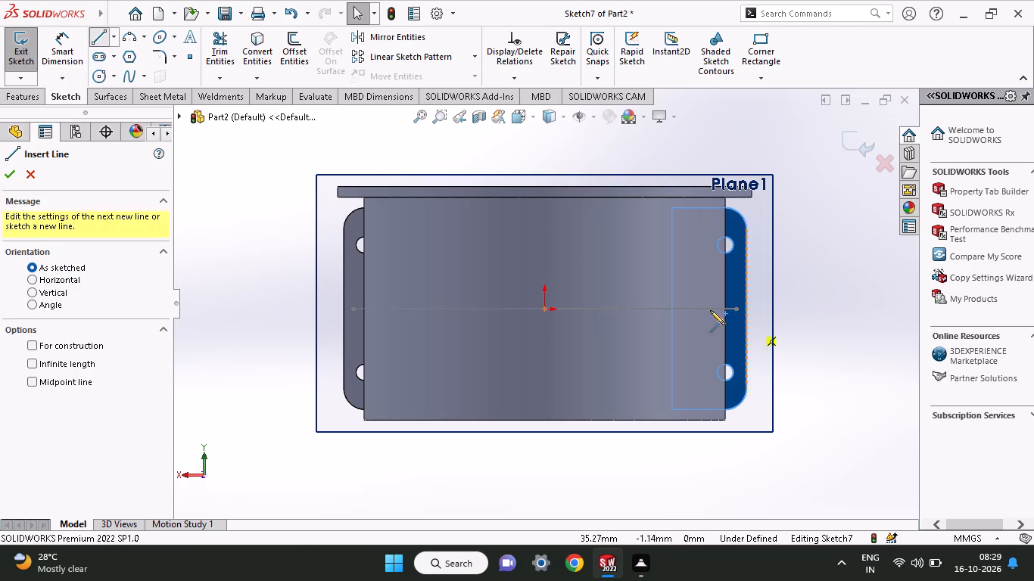
pyautogui.click(671, 310)
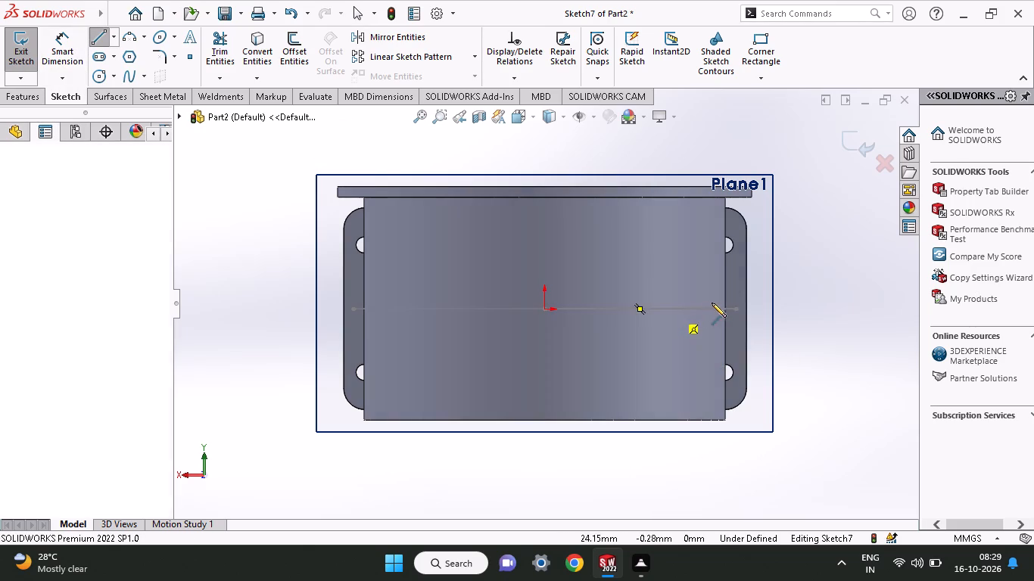
pyautogui.click(716, 307)
pyautogui.rightClick(769, 272)
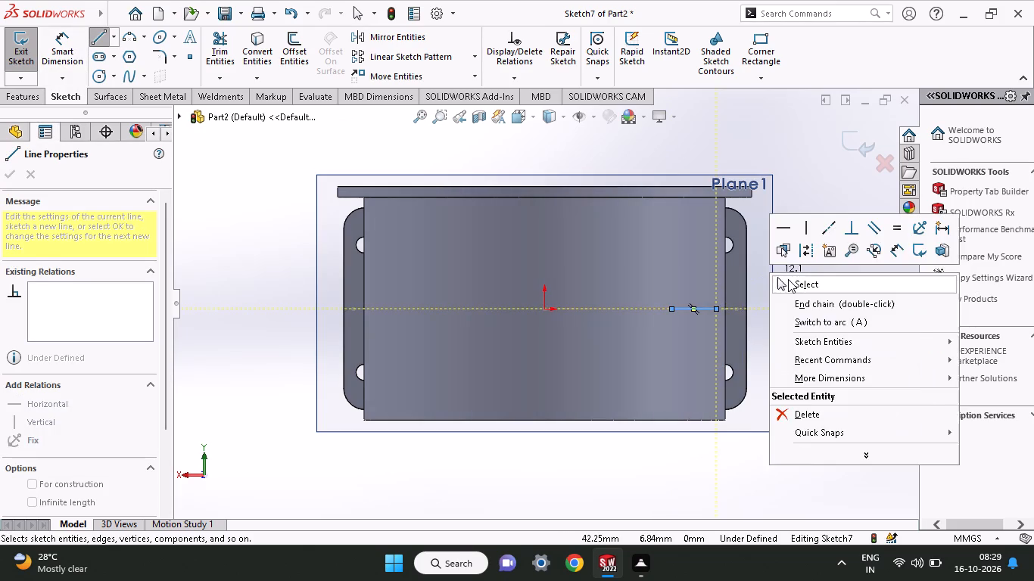
pyautogui.click(788, 279)
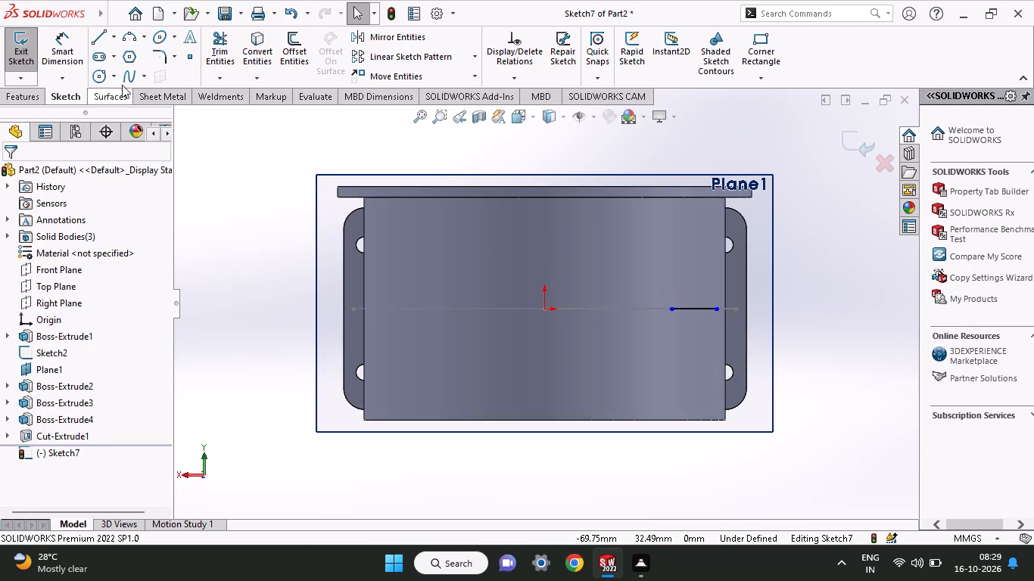
# Dimension the horizontal line on the lug face to 8 mm.
pyautogui.click(72, 46)
pyautogui.click(685, 305)
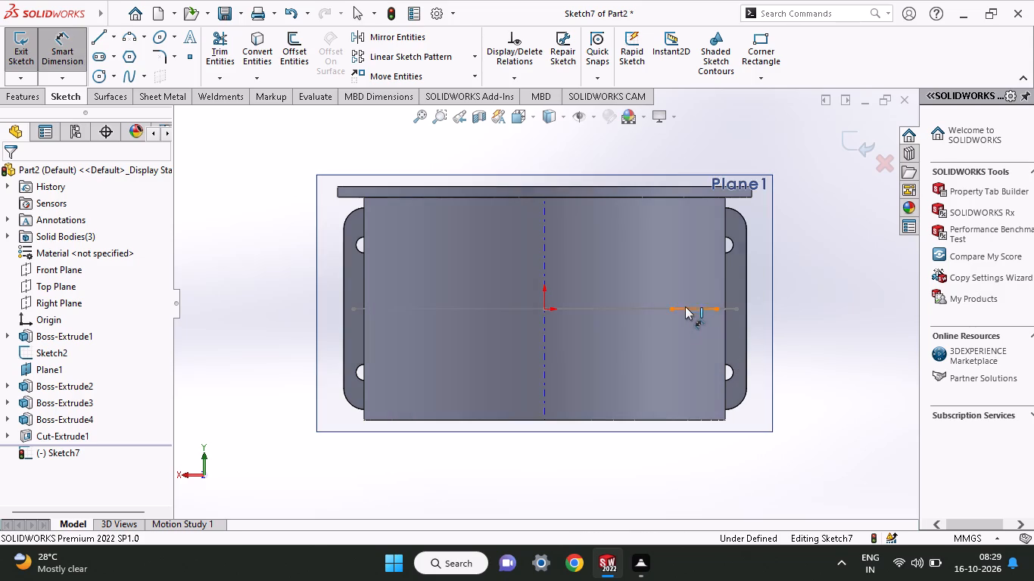
pyautogui.click(685, 336)
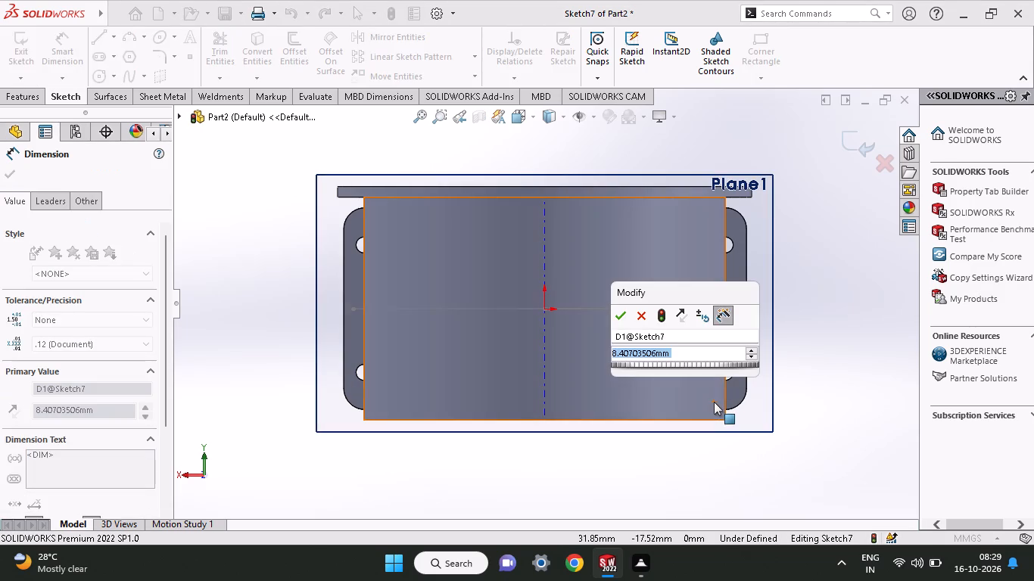
pyautogui.press('8')
pyautogui.press('Return')
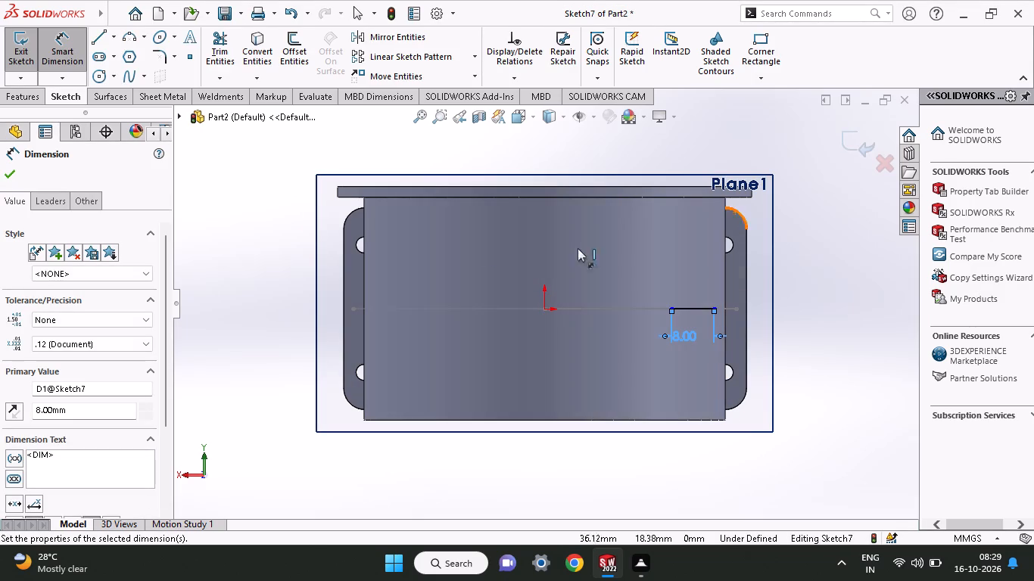
pyautogui.click(5, 176)
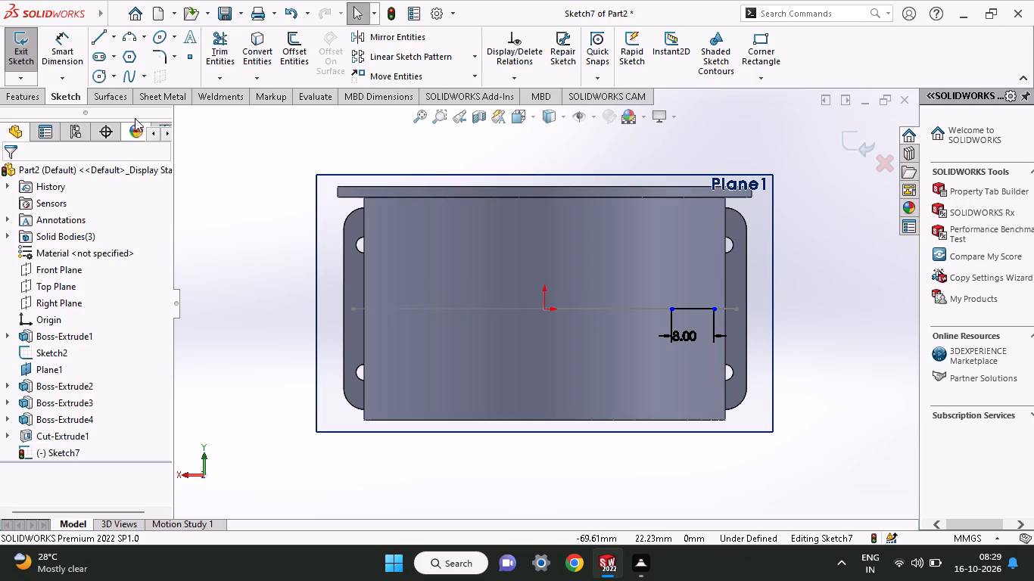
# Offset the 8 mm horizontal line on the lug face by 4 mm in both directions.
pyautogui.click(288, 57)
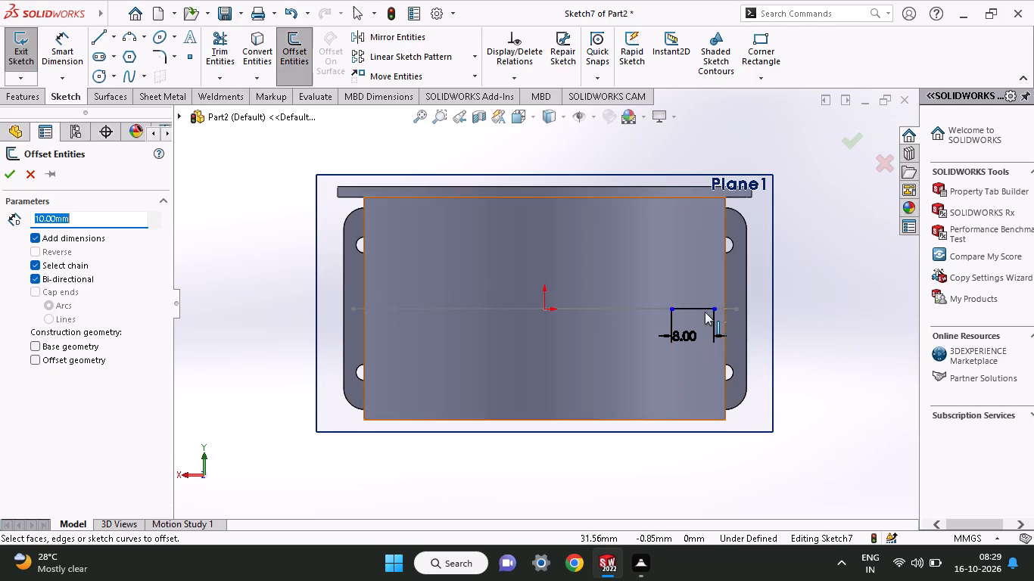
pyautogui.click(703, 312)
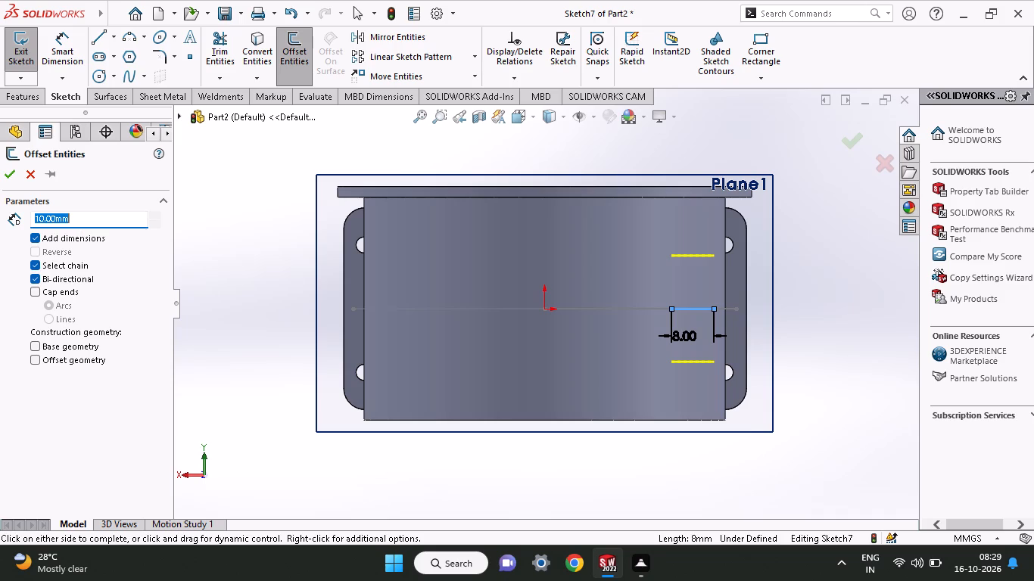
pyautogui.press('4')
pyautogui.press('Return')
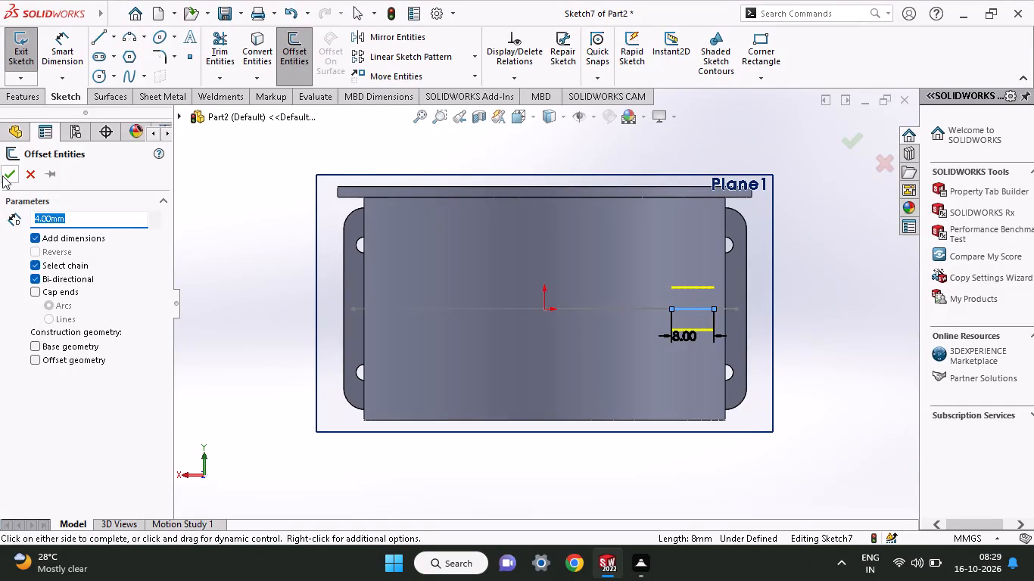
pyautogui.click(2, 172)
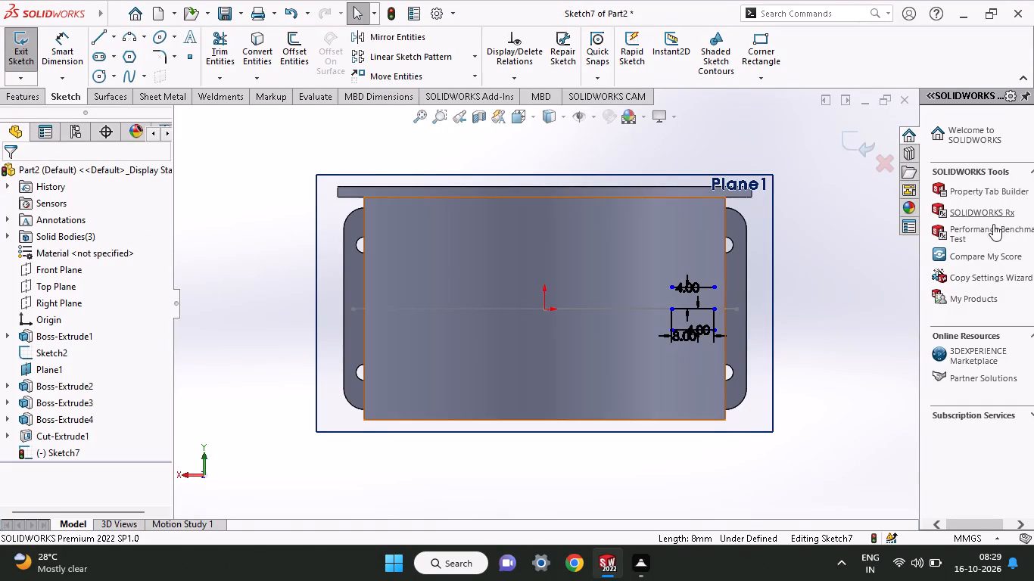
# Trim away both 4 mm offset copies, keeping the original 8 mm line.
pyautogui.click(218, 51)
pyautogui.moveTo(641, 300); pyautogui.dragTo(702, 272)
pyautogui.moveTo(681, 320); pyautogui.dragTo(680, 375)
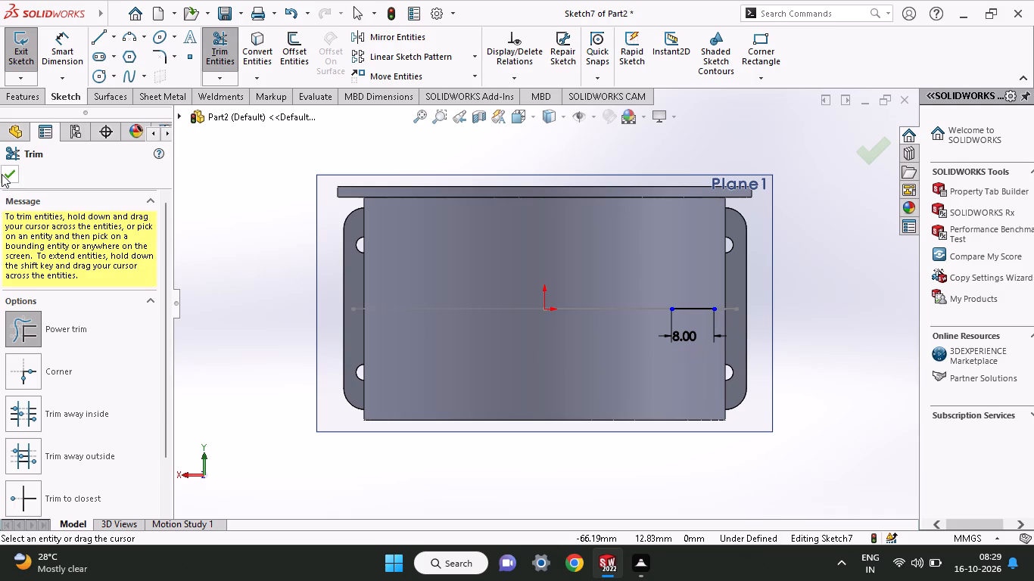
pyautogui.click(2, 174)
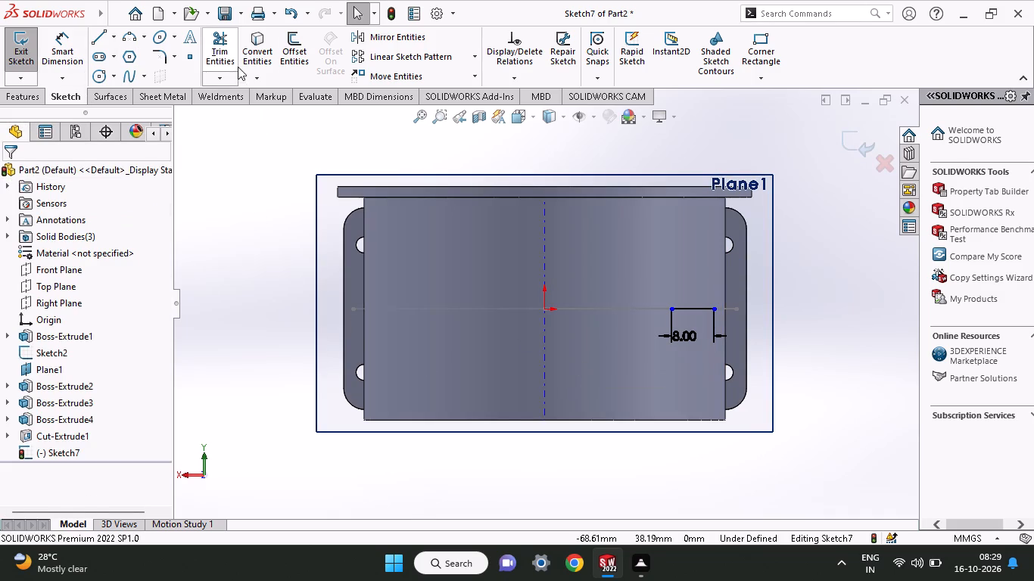
# Offset the 8 mm line on the lug face bi-directionally by 4 mm with dimensions added.
pyautogui.click(283, 52)
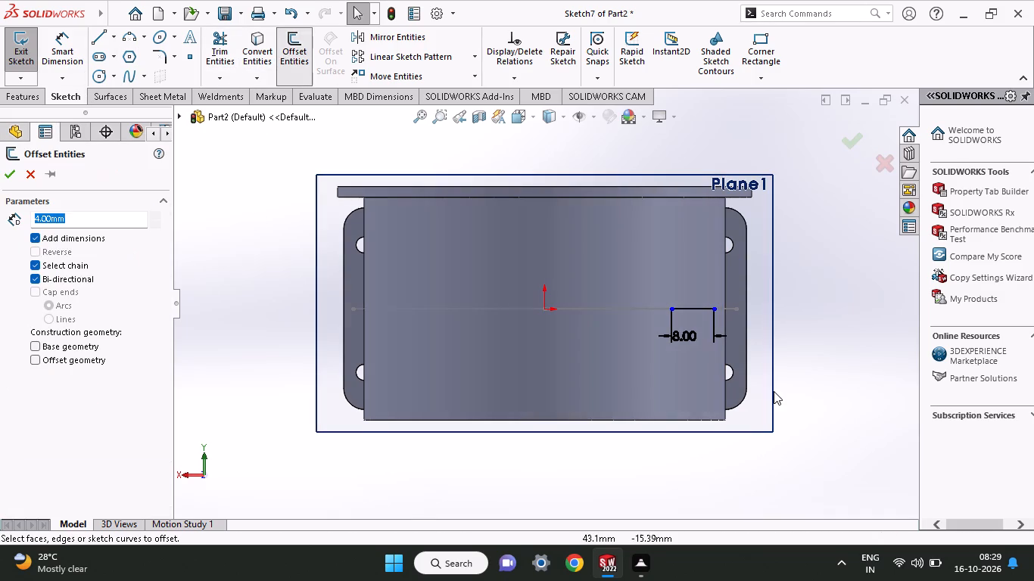
pyautogui.click(687, 309)
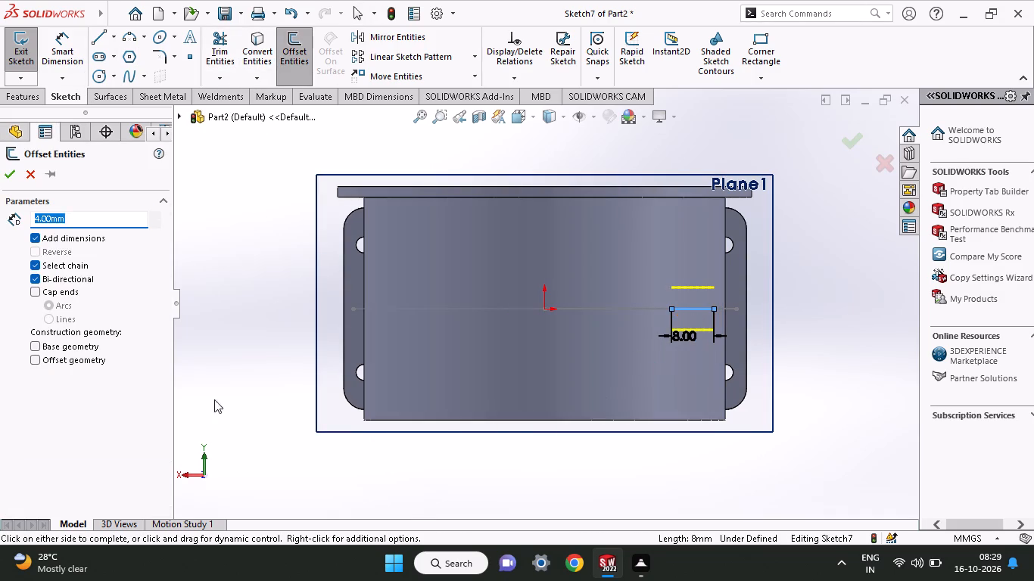
pyautogui.click(17, 169)
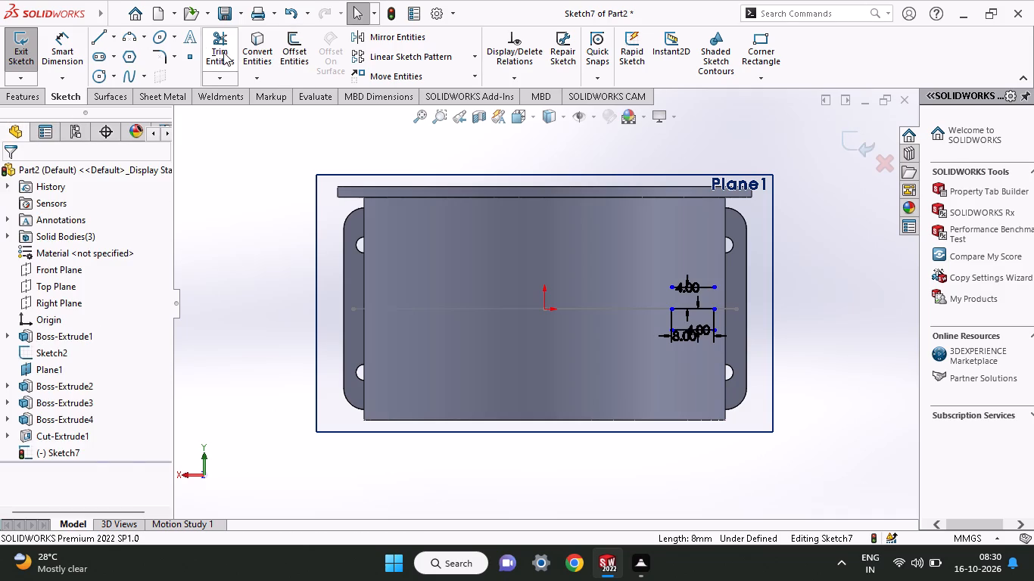
# Trim away the original line and the offset copy farther from the end flange, keeping only the flange-side copy.
pyautogui.click(223, 52)
pyautogui.moveTo(688, 347); pyautogui.dragTo(706, 298)
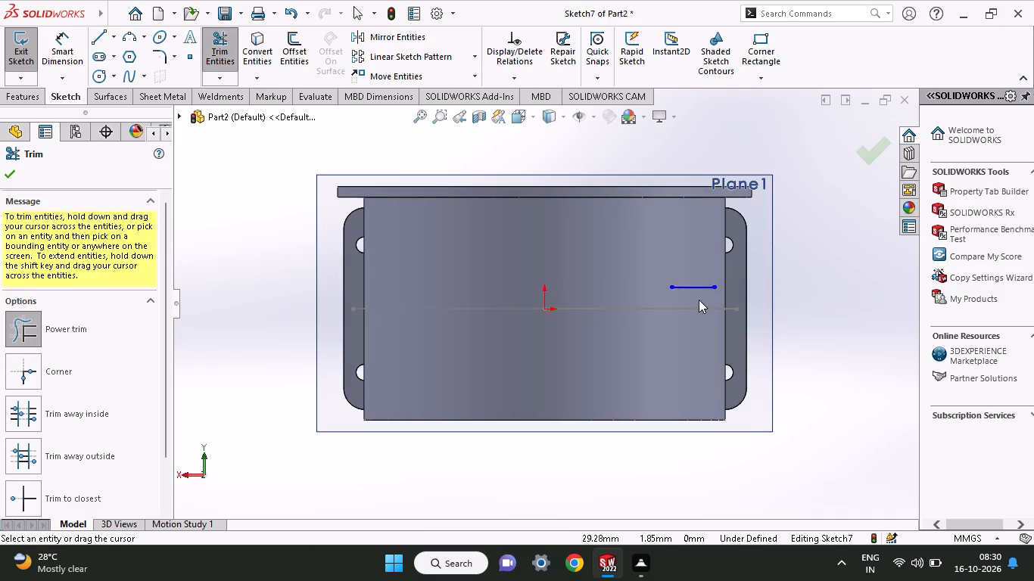
pyautogui.click(5, 172)
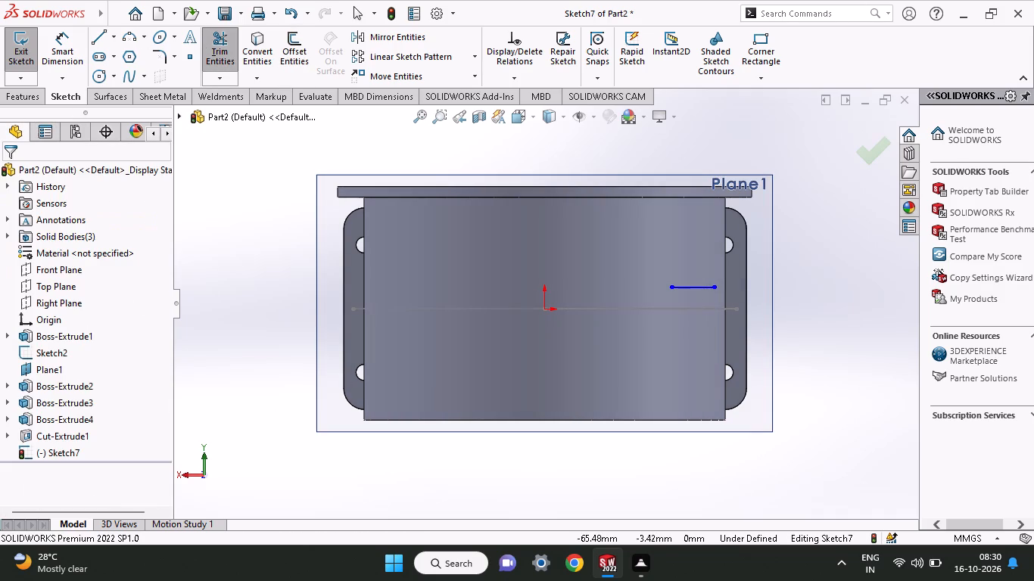
# Offset the remaining flange-side line by 1 mm in both directions.
pyautogui.click(291, 50)
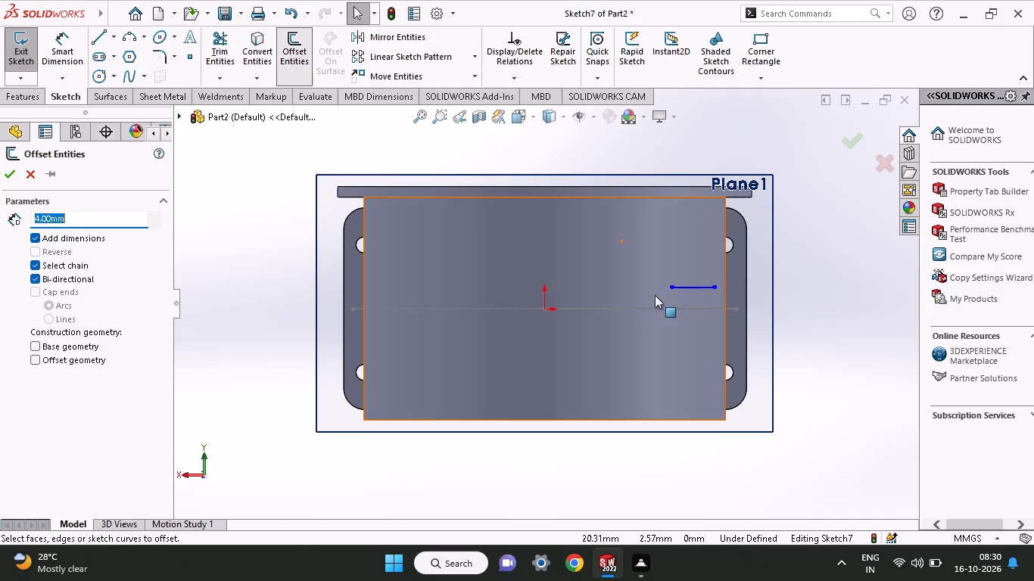
pyautogui.click(690, 290)
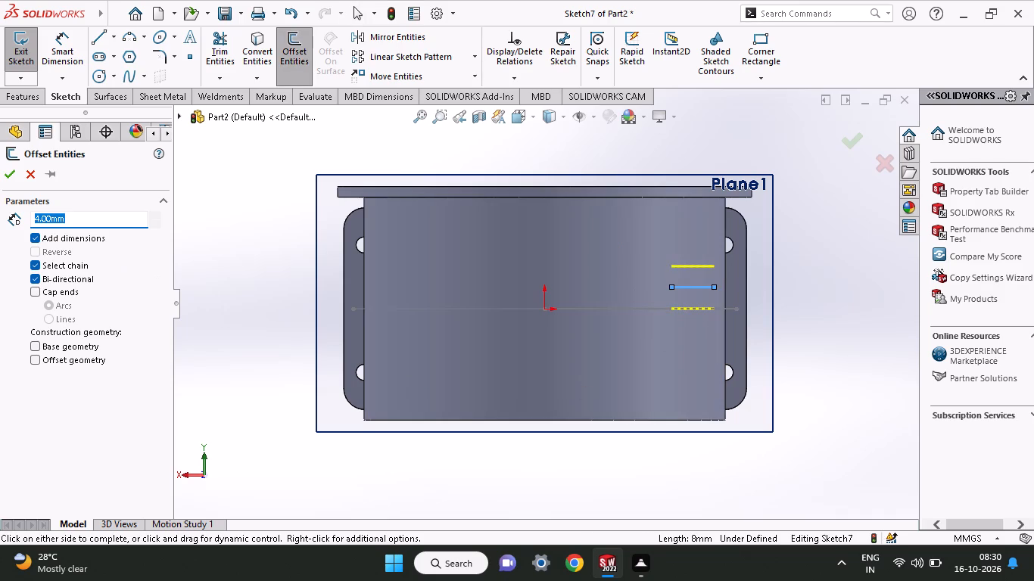
pyautogui.moveTo(110, 219); pyautogui.dragTo(0, 228)
pyautogui.press('1')
pyautogui.press('Return')
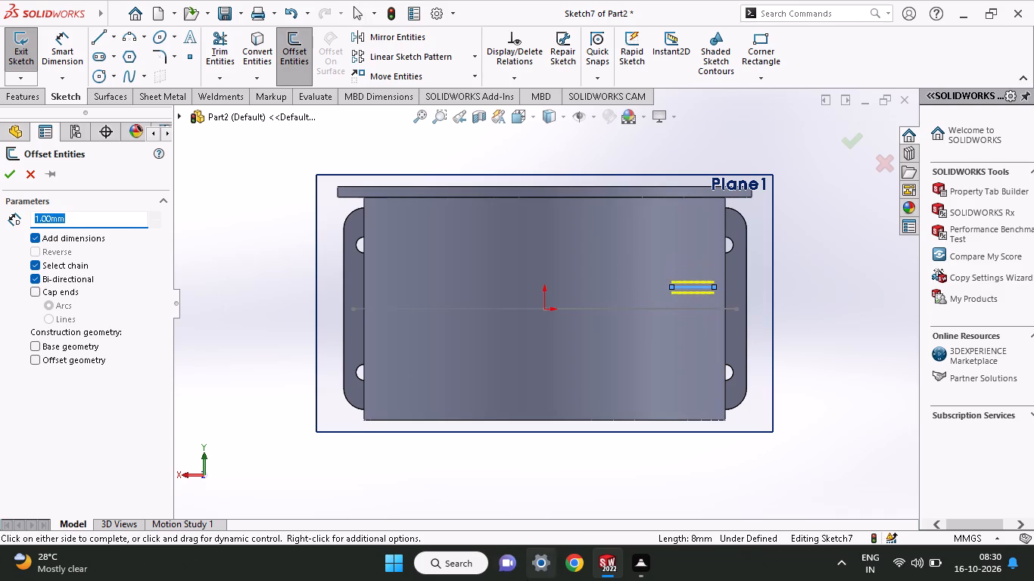
pyautogui.click(5, 174)
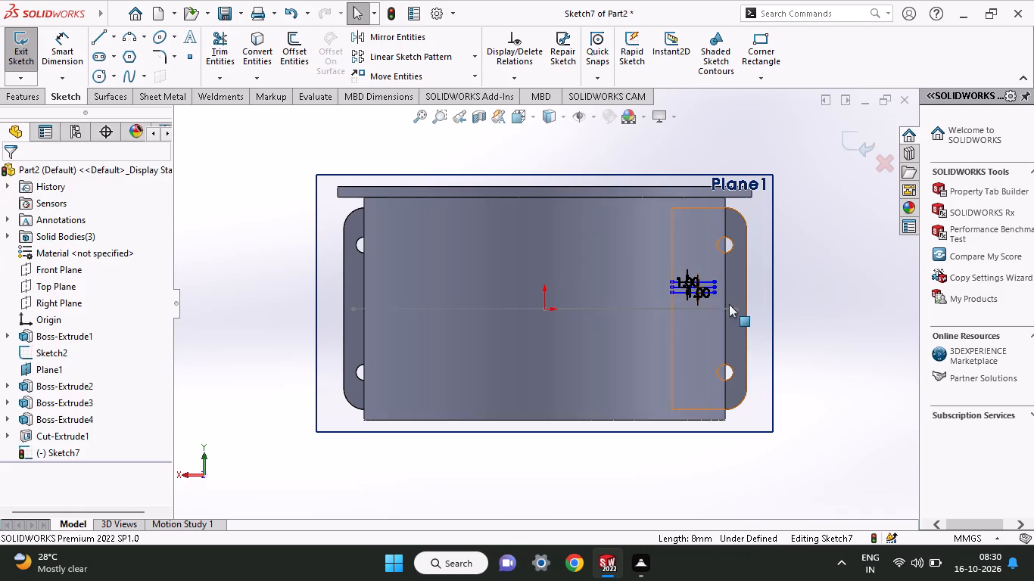
# Trim away the middle line between the two 1 mm offset lines.
pyautogui.keyDown('ctrl'); pyautogui.scroll(-6, 717, 305); pyautogui.keyUp('ctrl')
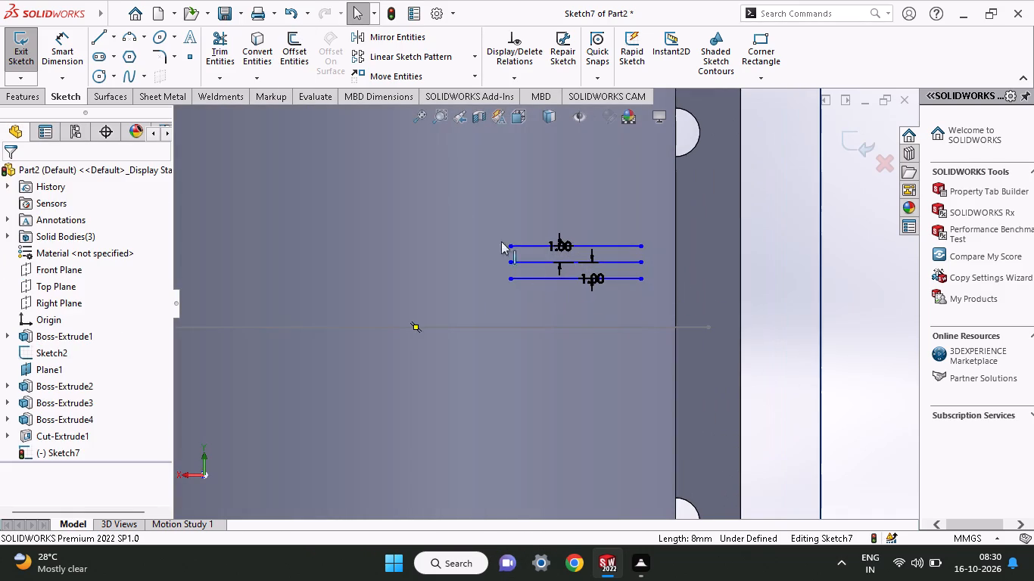
pyautogui.click(213, 43)
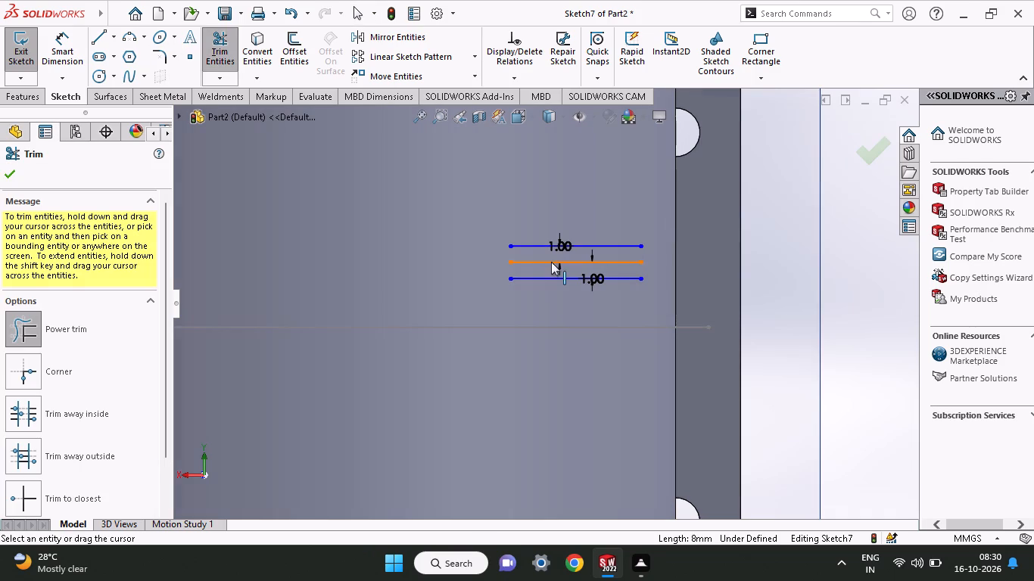
pyautogui.moveTo(543, 266); pyautogui.dragTo(547, 245)
pyautogui.moveTo(544, 257); pyautogui.dragTo(546, 275)
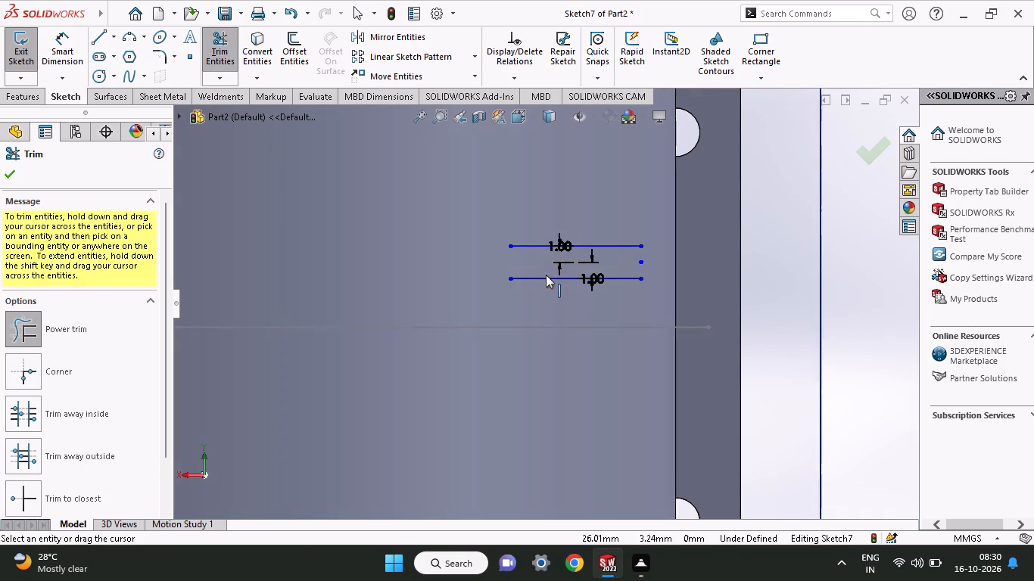
pyautogui.click(8, 165)
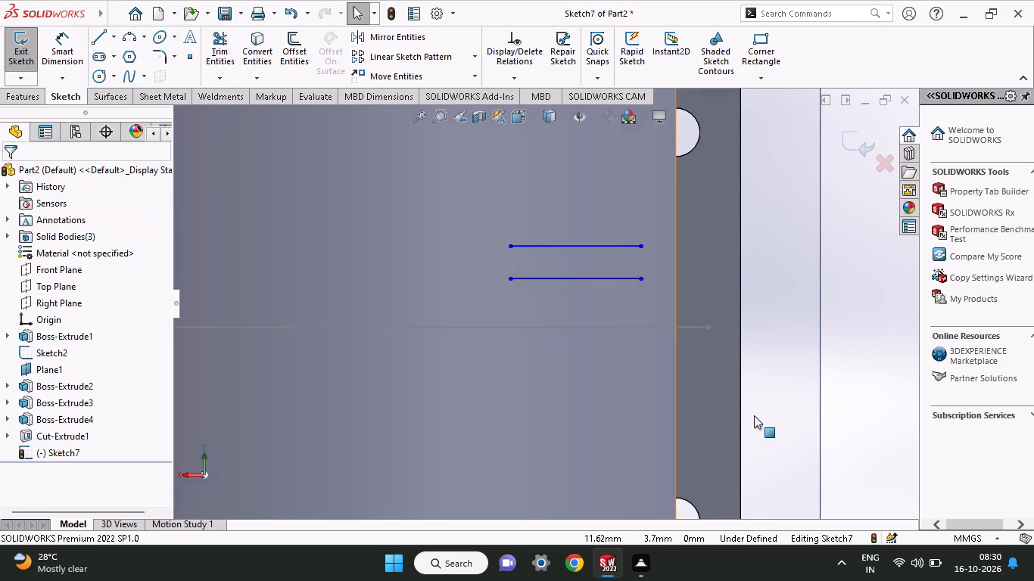
# Close both ends of the two parallel lines with vertical lines to form an 8 by 2 mm rectangle.
pyautogui.click(95, 42)
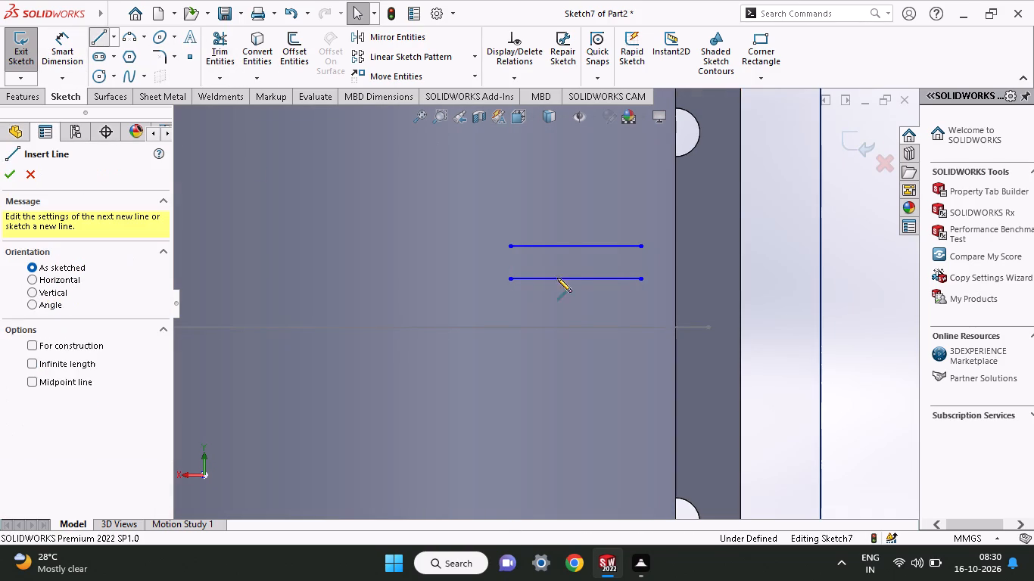
pyautogui.click(509, 281)
pyautogui.click(513, 250)
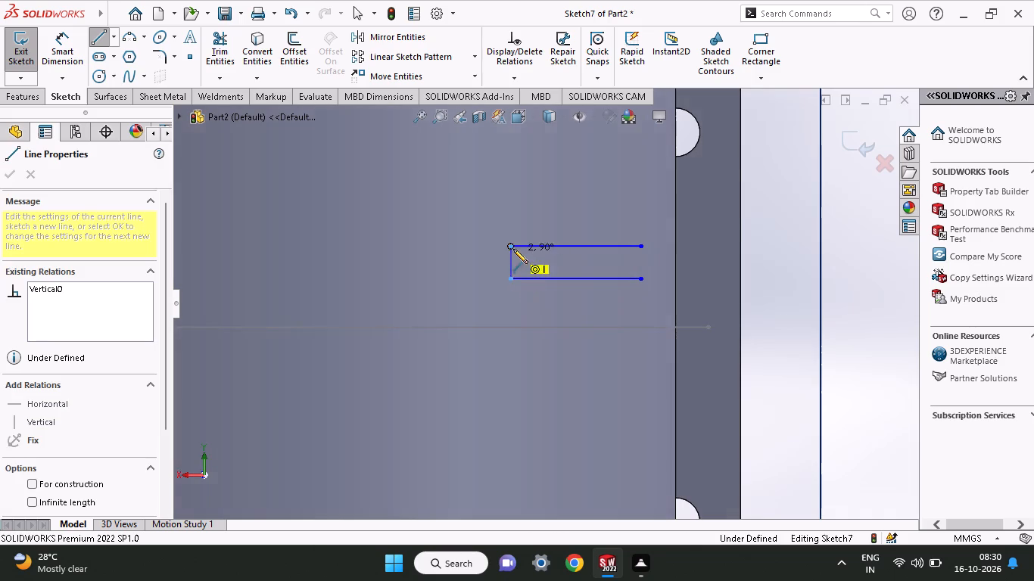
pyautogui.rightClick(533, 213)
pyautogui.click(556, 225)
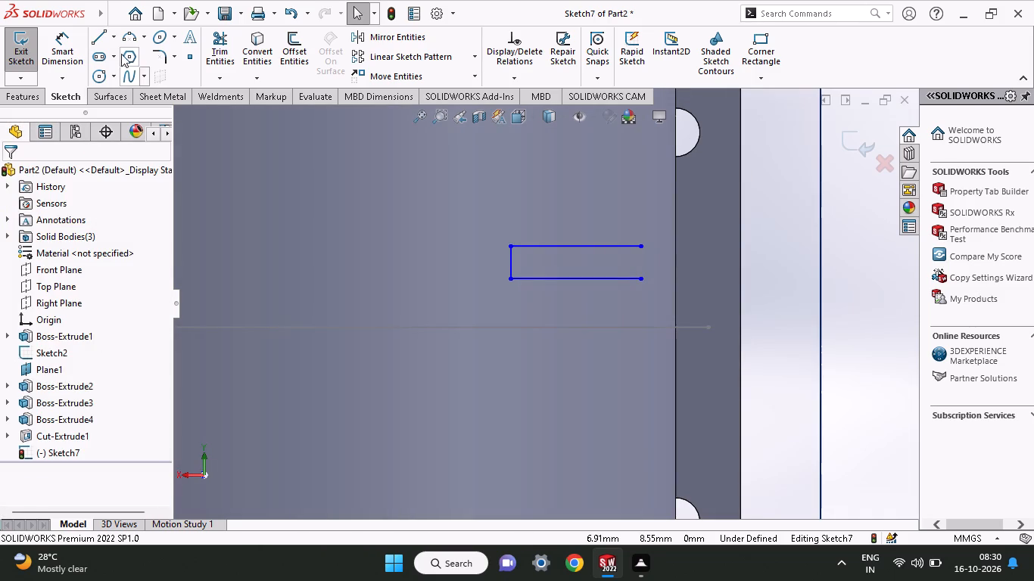
pyautogui.click(107, 41)
pyautogui.click(643, 247)
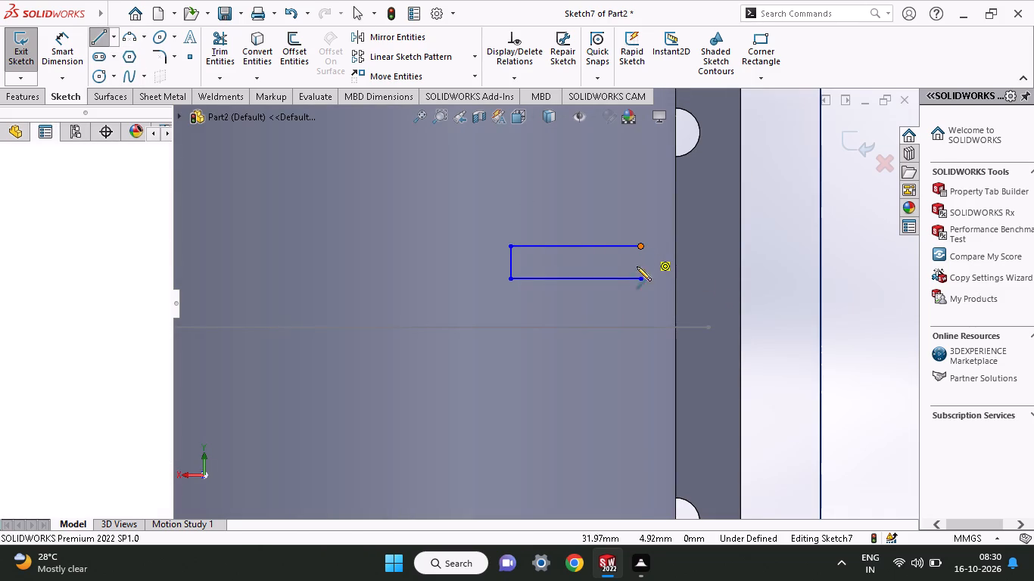
pyautogui.click(640, 279)
pyautogui.rightClick(711, 261)
pyautogui.click(724, 274)
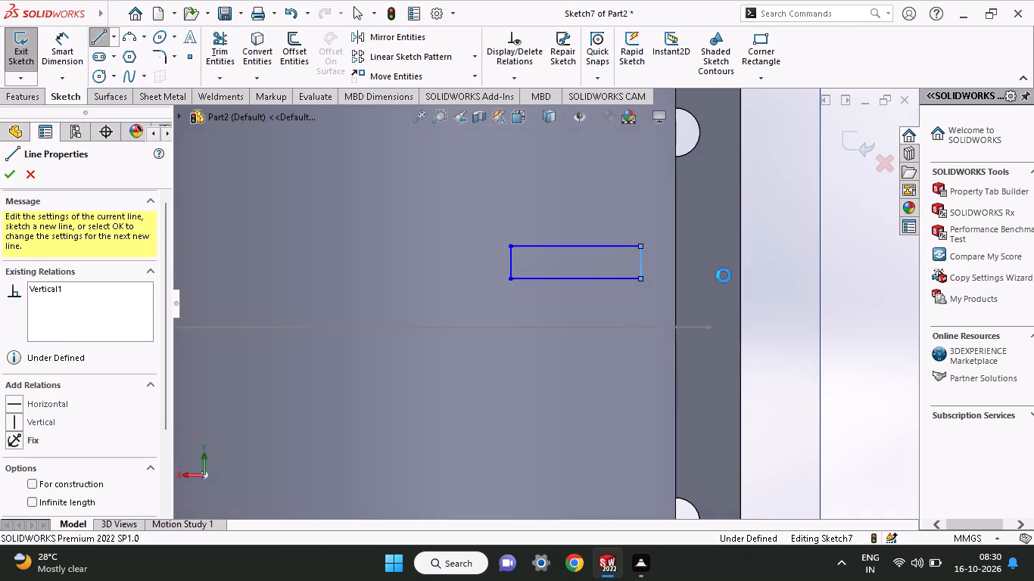
# Extrude the thin rectangle from the lug face Up To Surface, ending at the cylinder's outer face, with Merge result on.
pyautogui.moveTo(714, 378); pyautogui.dragTo(676, 232, button='middle')
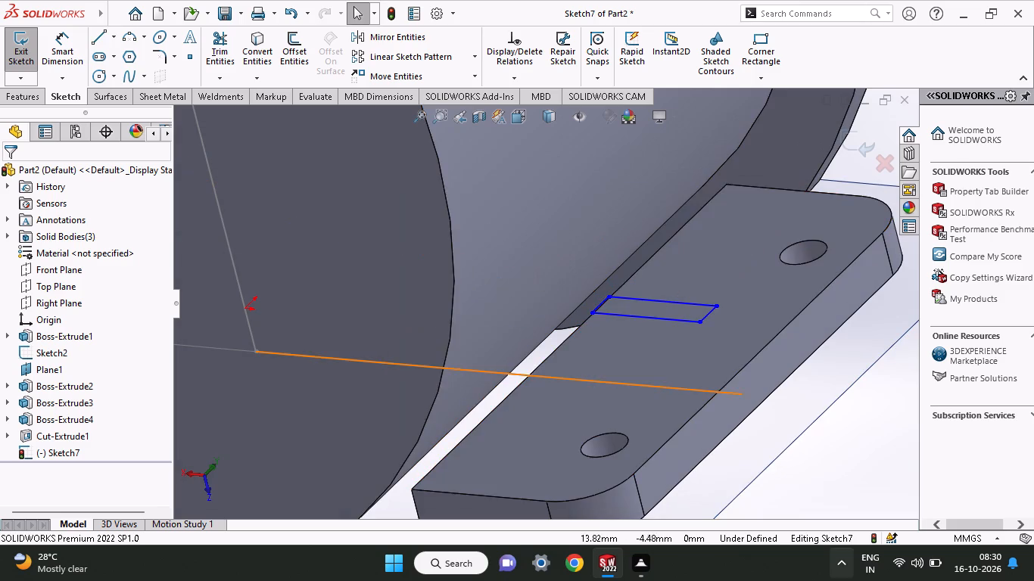
pyautogui.click(30, 100)
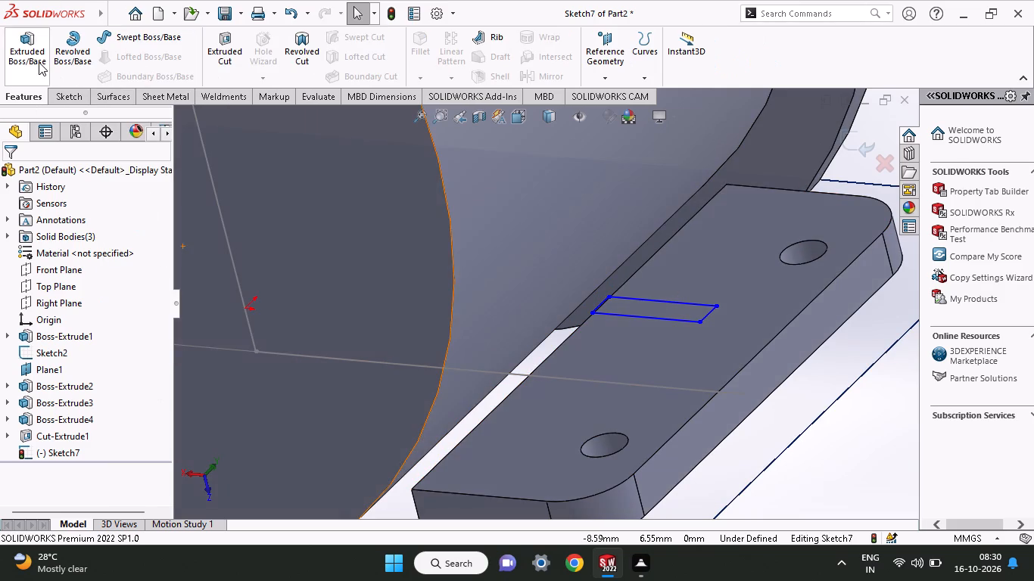
pyautogui.click(39, 62)
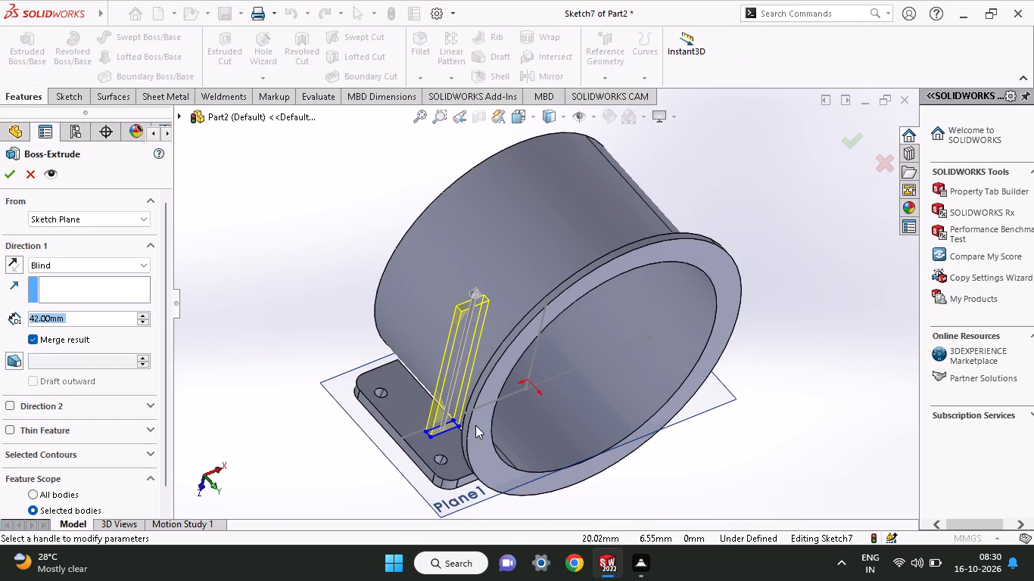
pyautogui.moveTo(478, 424); pyautogui.dragTo(568, 465, button='middle')
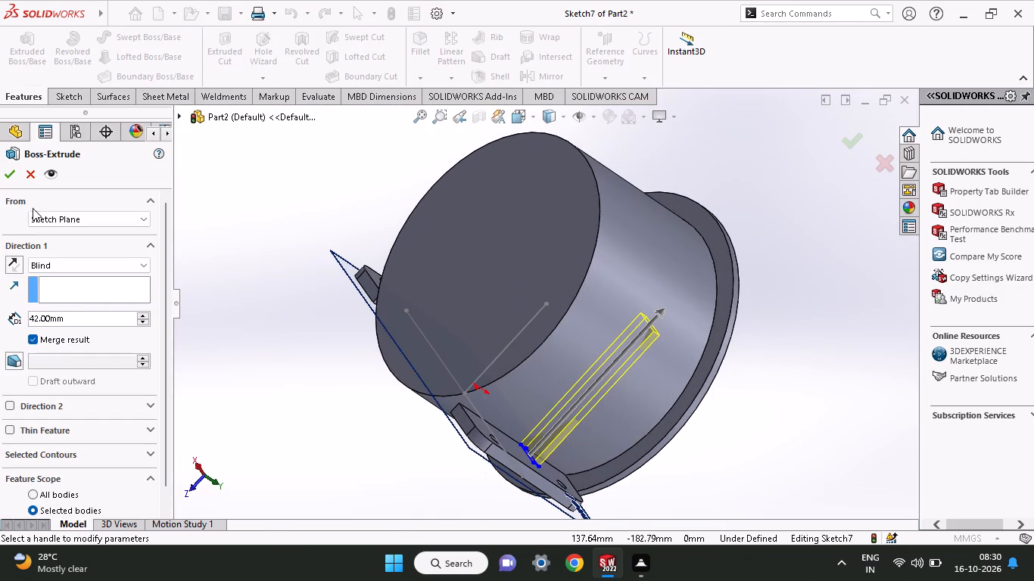
pyautogui.click(65, 263)
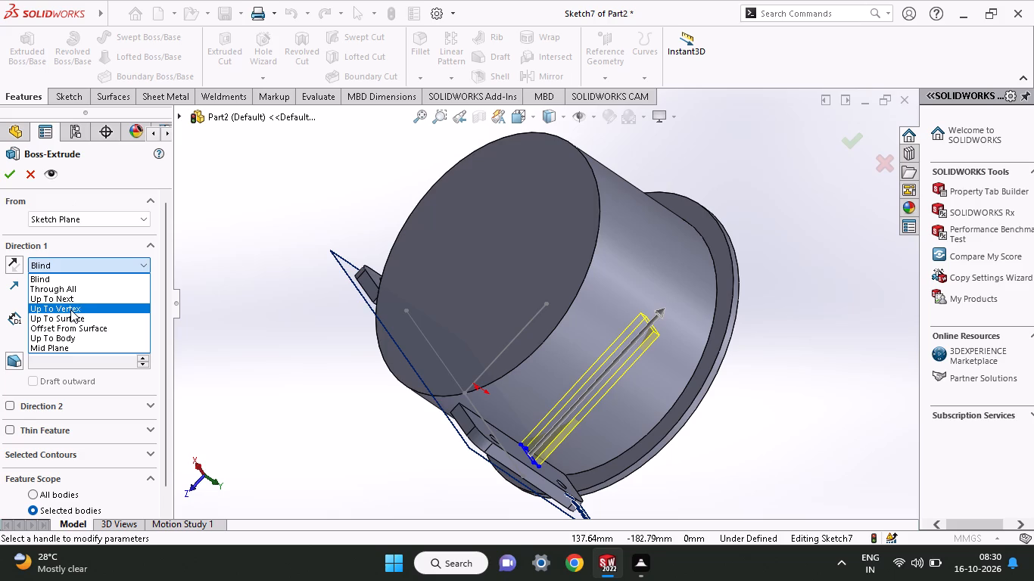
pyautogui.click(74, 318)
pyautogui.click(528, 404)
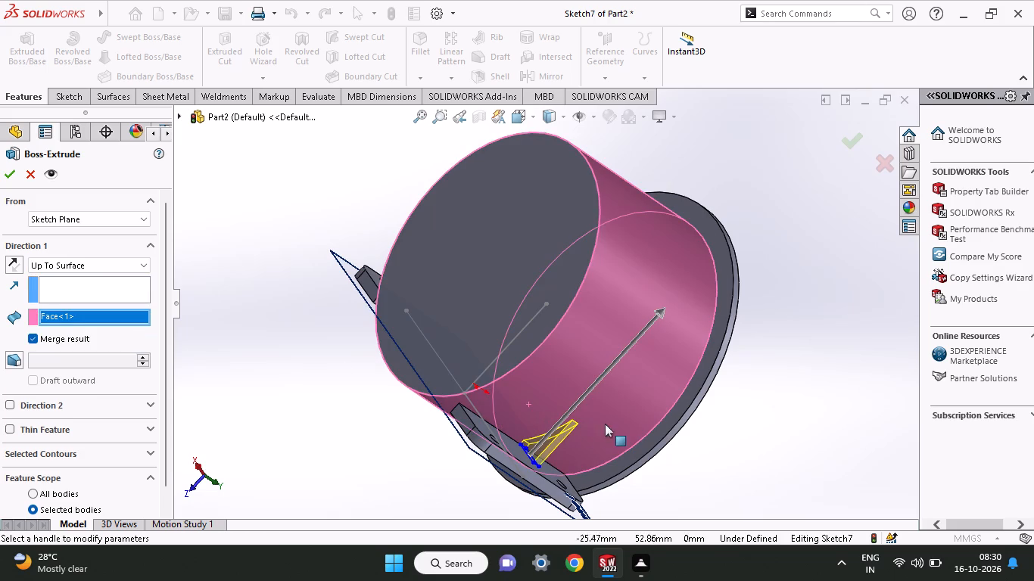
pyautogui.click(7, 176)
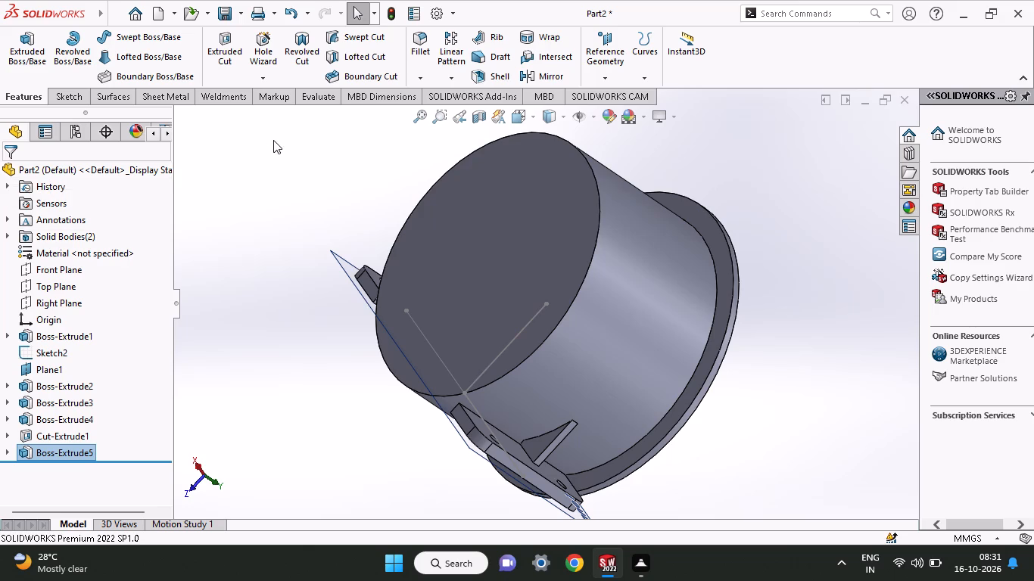
# Start a sketch on the lug face and draw a horizontal line about 7 mm long along its midline from the inner edge.
pyautogui.moveTo(559, 368); pyautogui.dragTo(500, 461, button='middle')
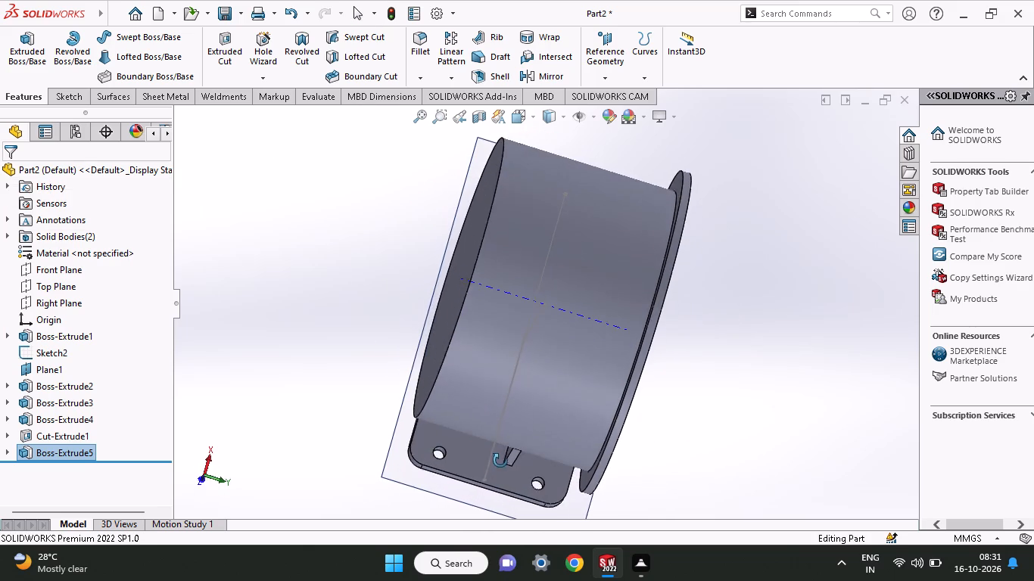
pyautogui.moveTo(500, 461); pyautogui.dragTo(500, 461, button='middle')
pyautogui.click(481, 458)
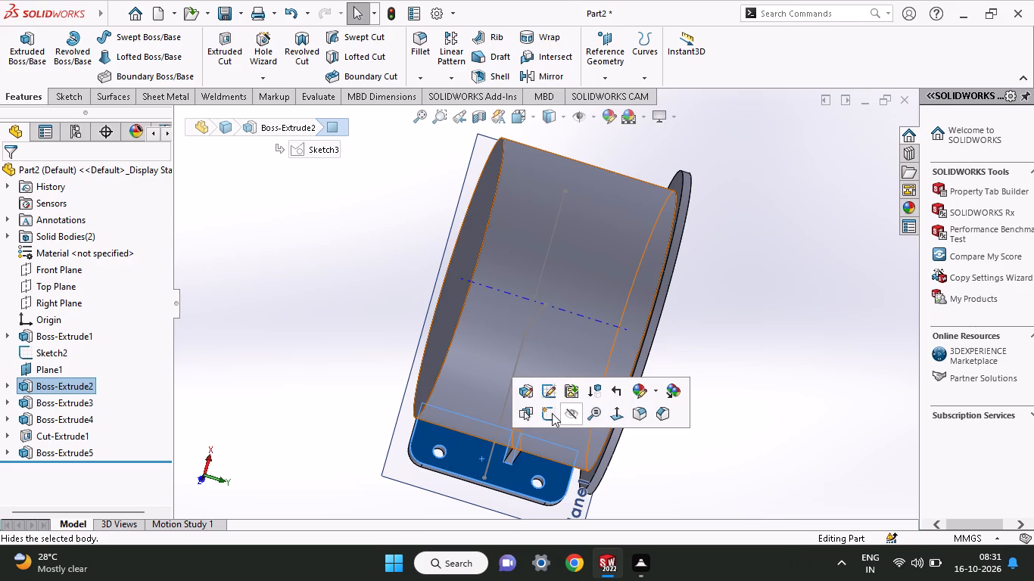
pyautogui.click(552, 413)
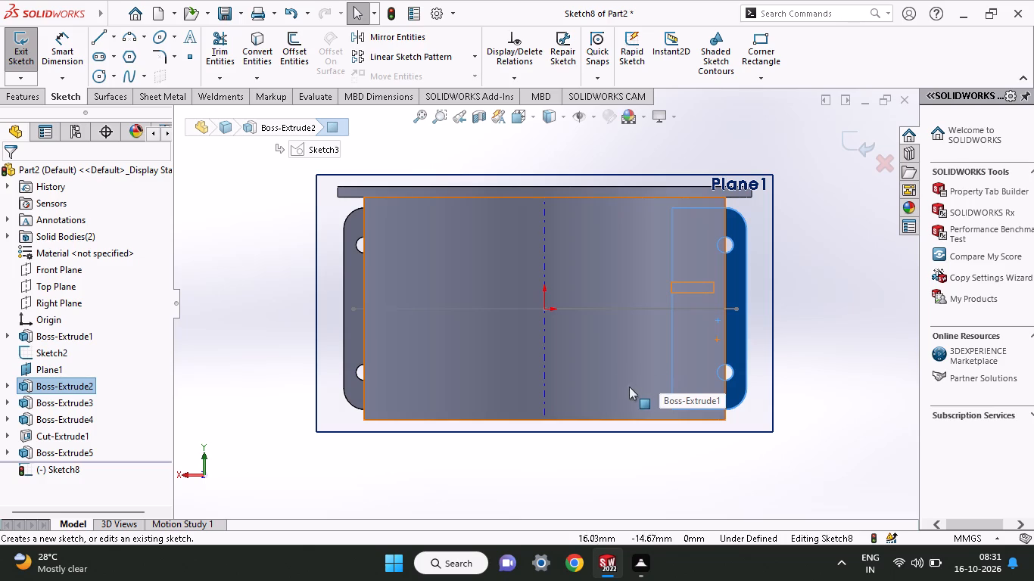
pyautogui.click(103, 39)
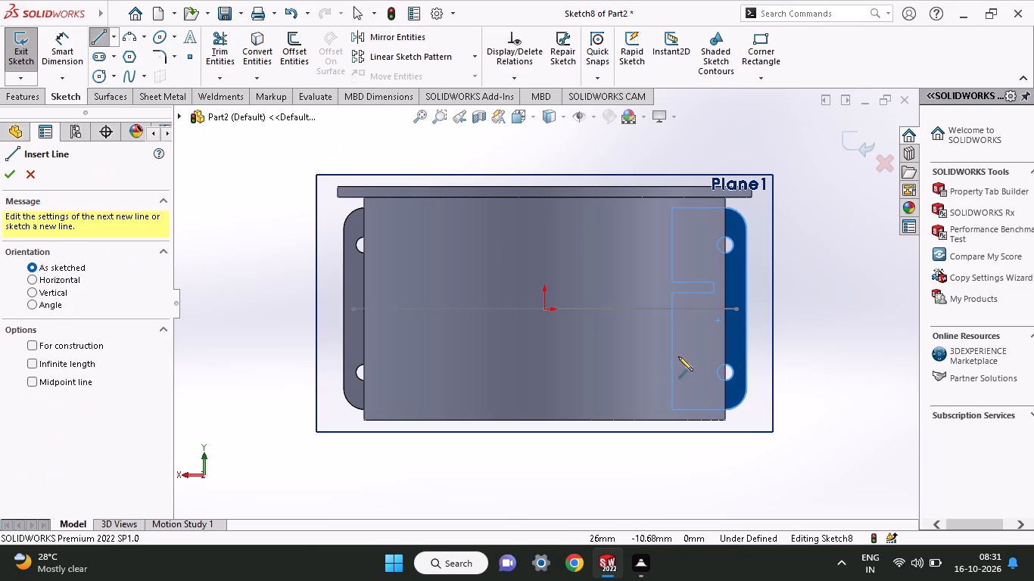
pyautogui.click(671, 309)
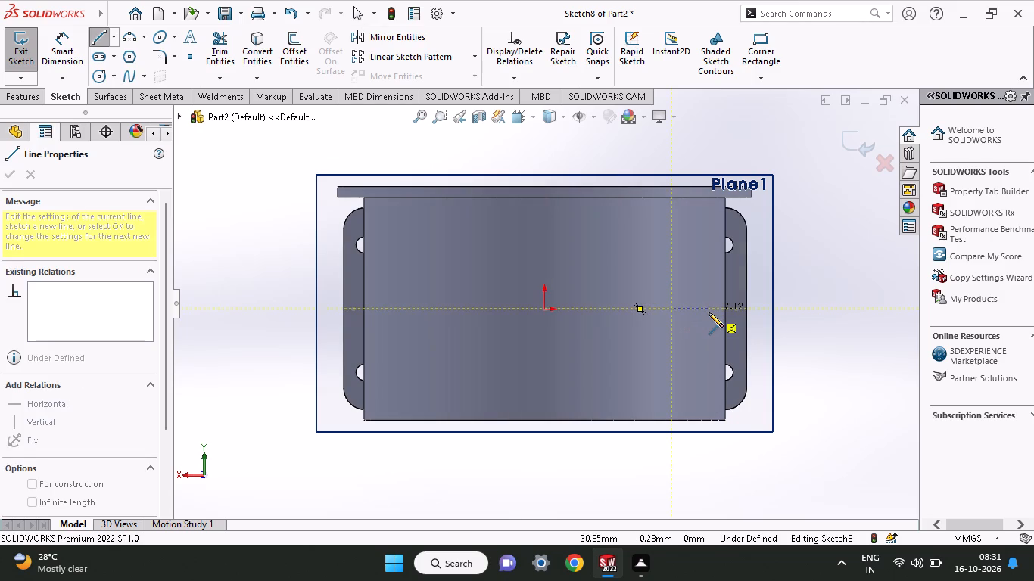
pyautogui.click(709, 312)
pyautogui.rightClick(705, 331)
pyautogui.click(744, 351)
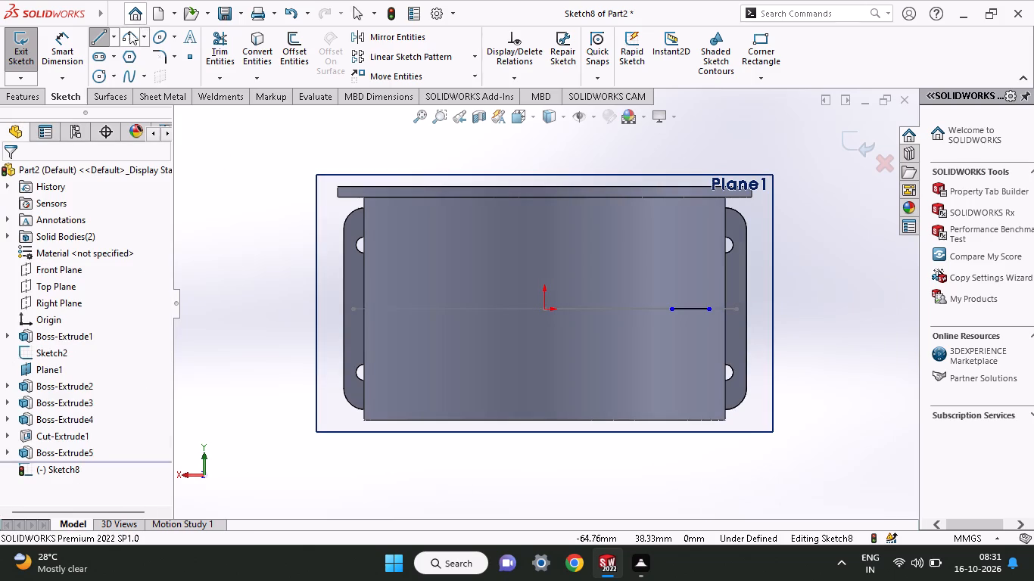
# Dimension the midline segment's length to 8 mm.
pyautogui.click(70, 54)
pyautogui.click(693, 309)
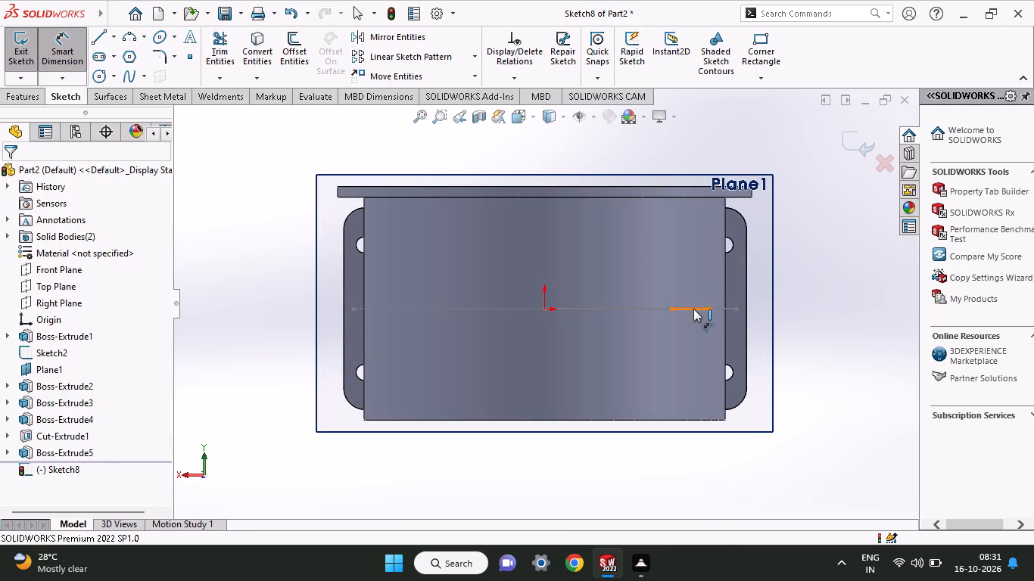
pyautogui.click(749, 296)
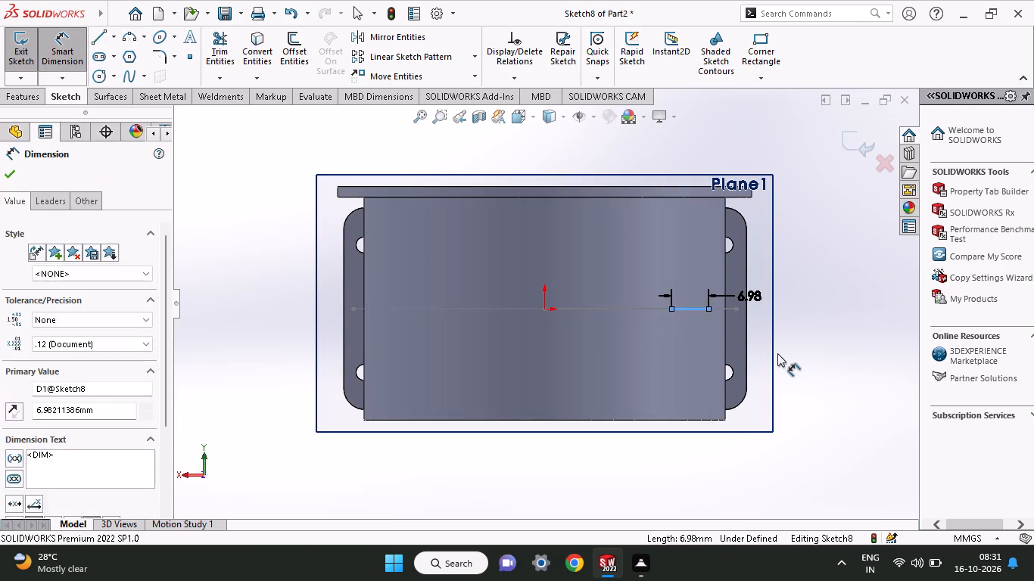
pyautogui.press('8')
pyautogui.press('Return')
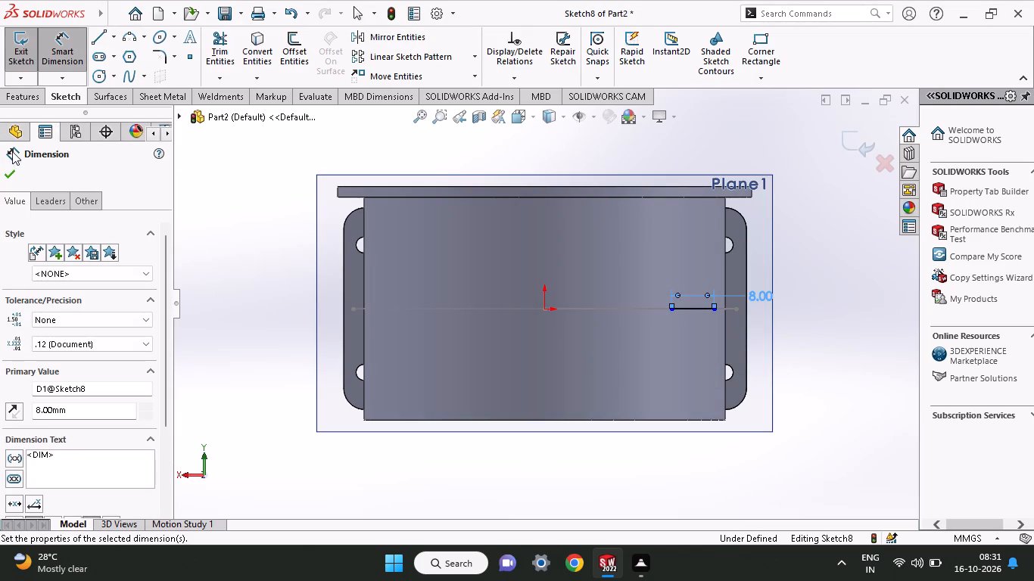
pyautogui.click(8, 177)
# Offset the 8 mm line by 4 mm in one direction only, away from the flange.
pyautogui.click(304, 51)
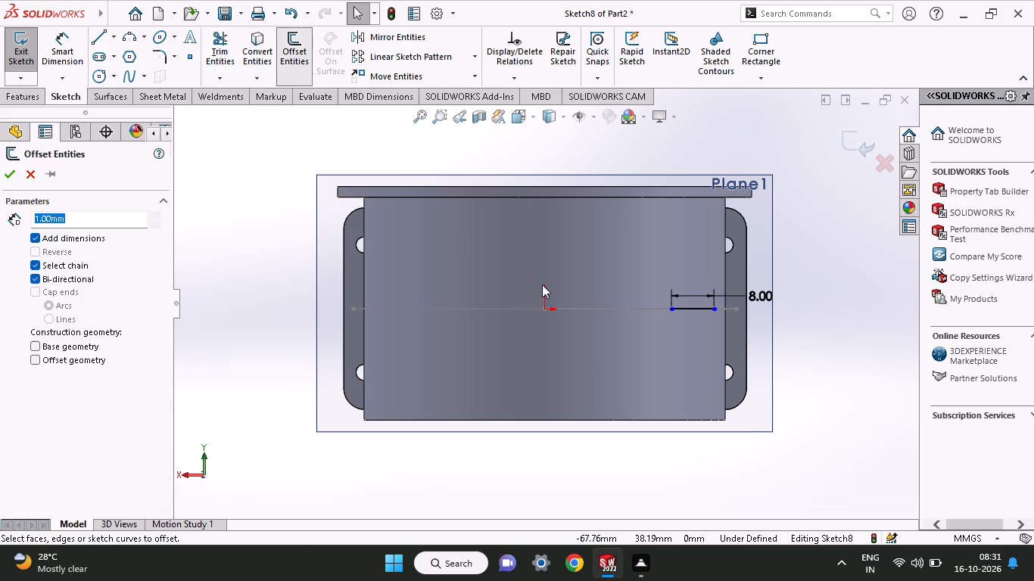
pyautogui.click(702, 305)
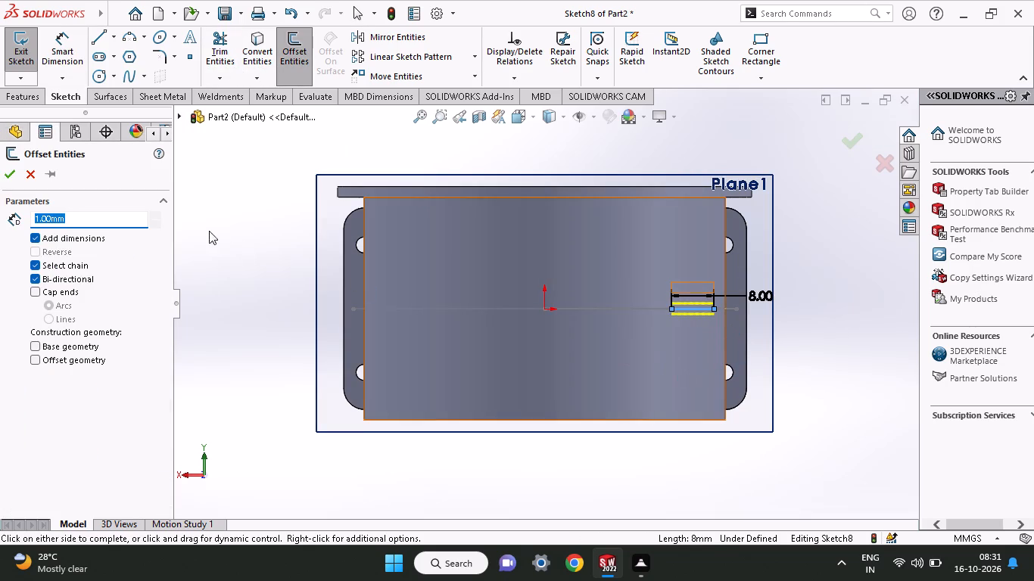
pyautogui.moveTo(80, 228); pyautogui.dragTo(0, 244)
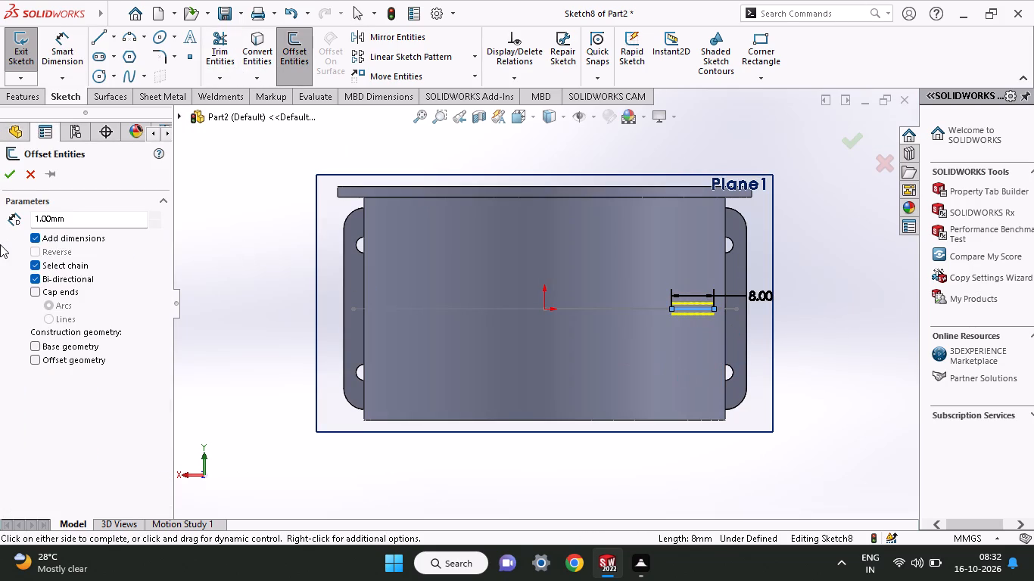
pyautogui.moveTo(79, 219); pyautogui.dragTo(0, 225)
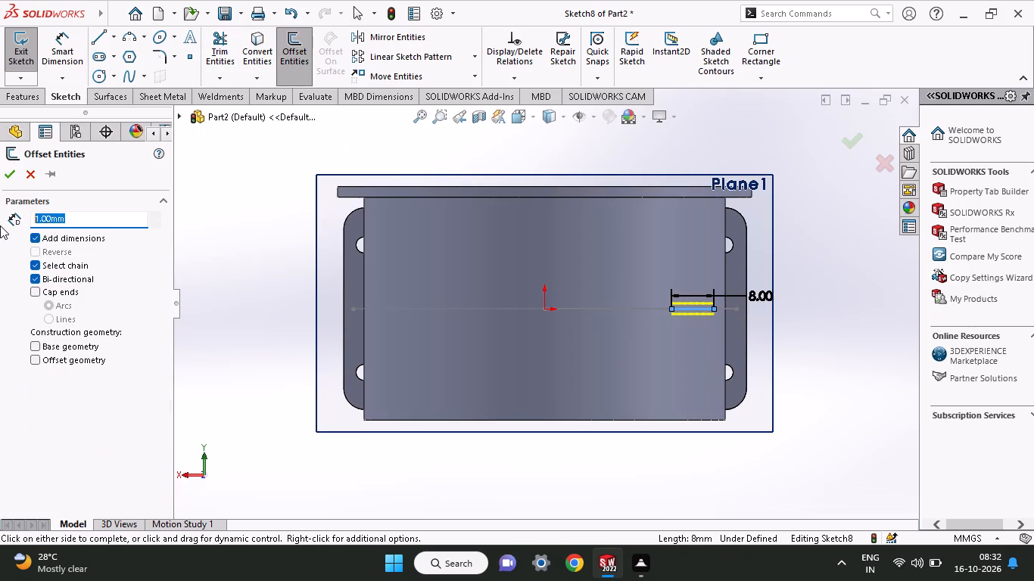
pyautogui.press('4')
pyautogui.press('Return')
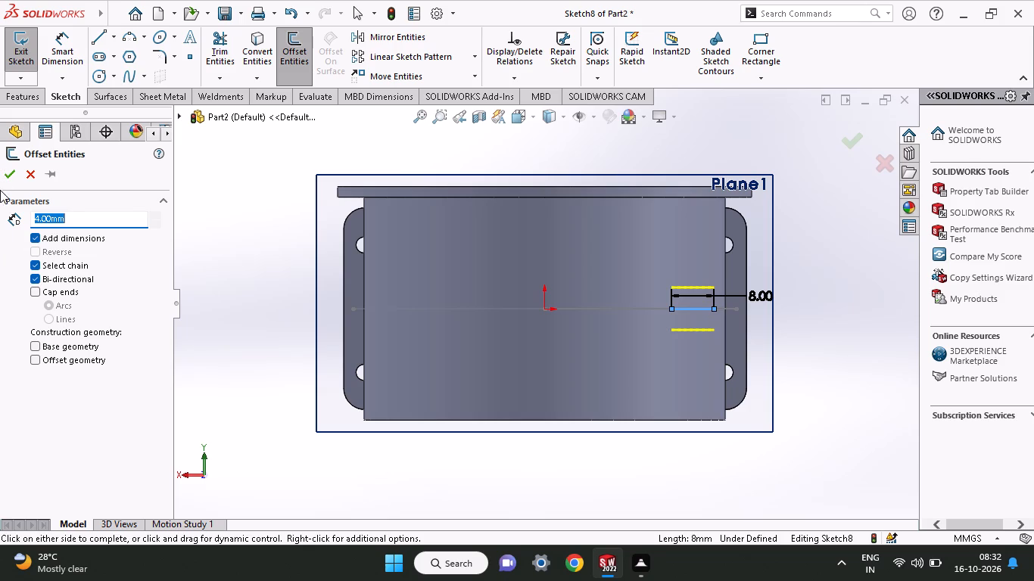
pyautogui.click(49, 277)
pyautogui.click(7, 183)
pyautogui.click(6, 171)
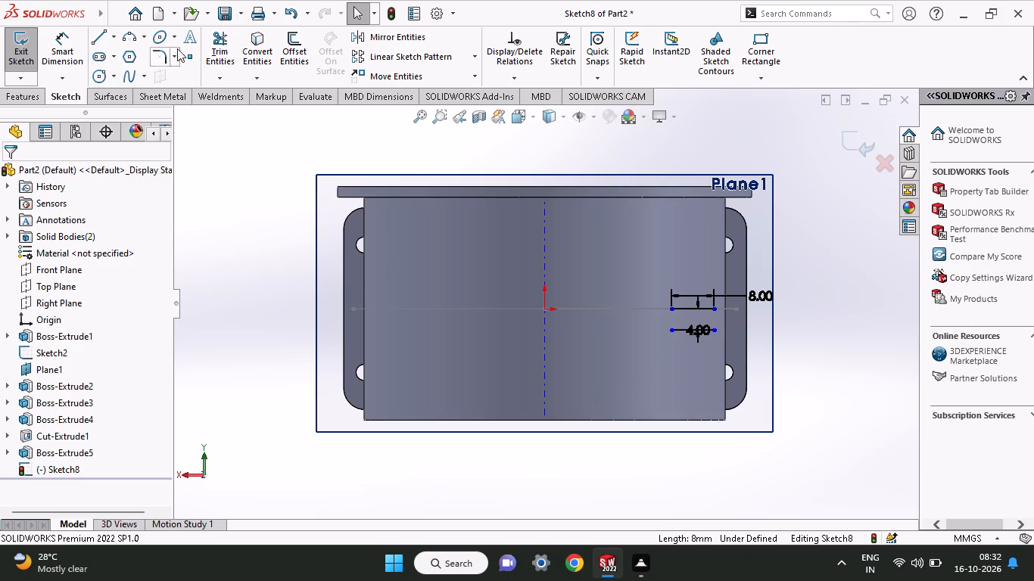
# Trim away the original line on the lug's midline, leaving the offset line.
pyautogui.click(210, 38)
pyautogui.moveTo(671, 315); pyautogui.dragTo(703, 293)
pyautogui.middleClick(705, 312)
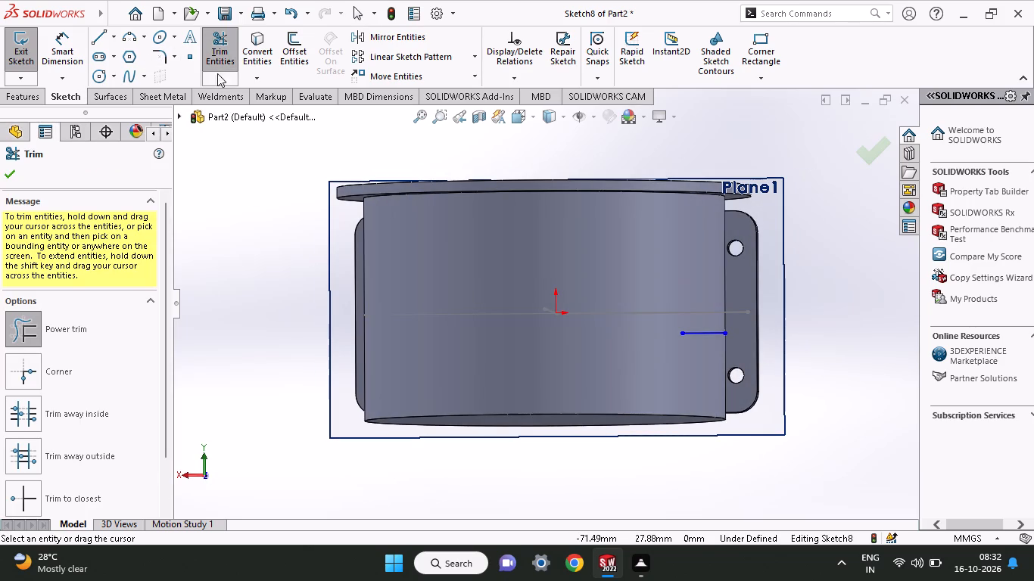
# Offset the remaining 8 mm line by 1 mm in both directions.
pyautogui.click(282, 54)
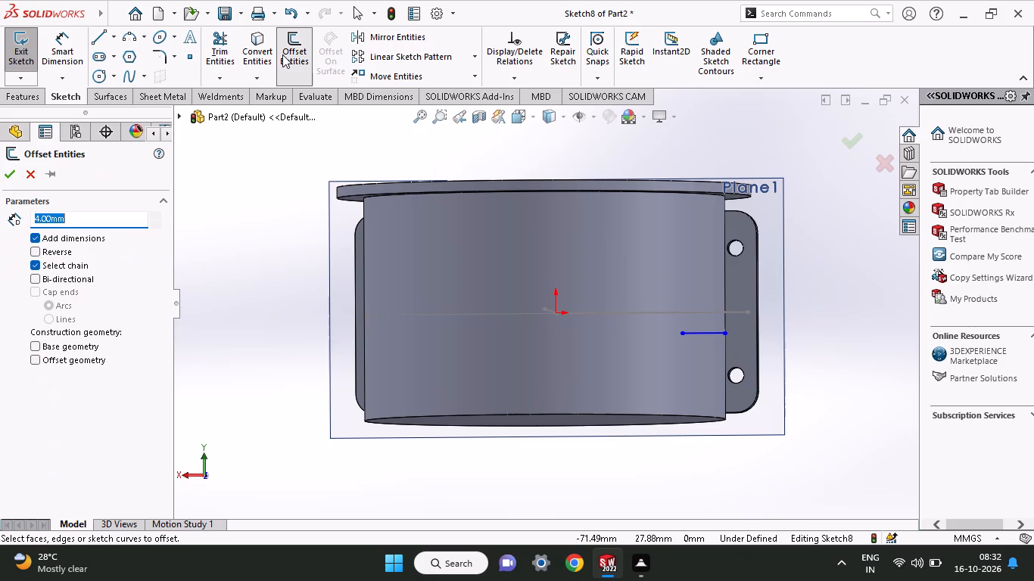
pyautogui.click(688, 331)
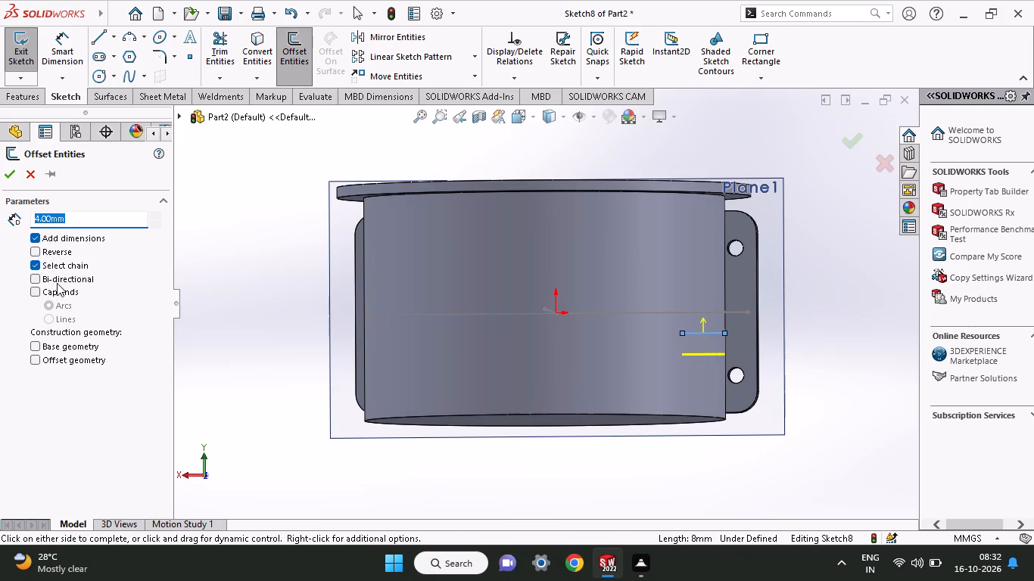
pyautogui.click(57, 280)
pyautogui.moveTo(77, 225); pyautogui.dragTo(0, 223)
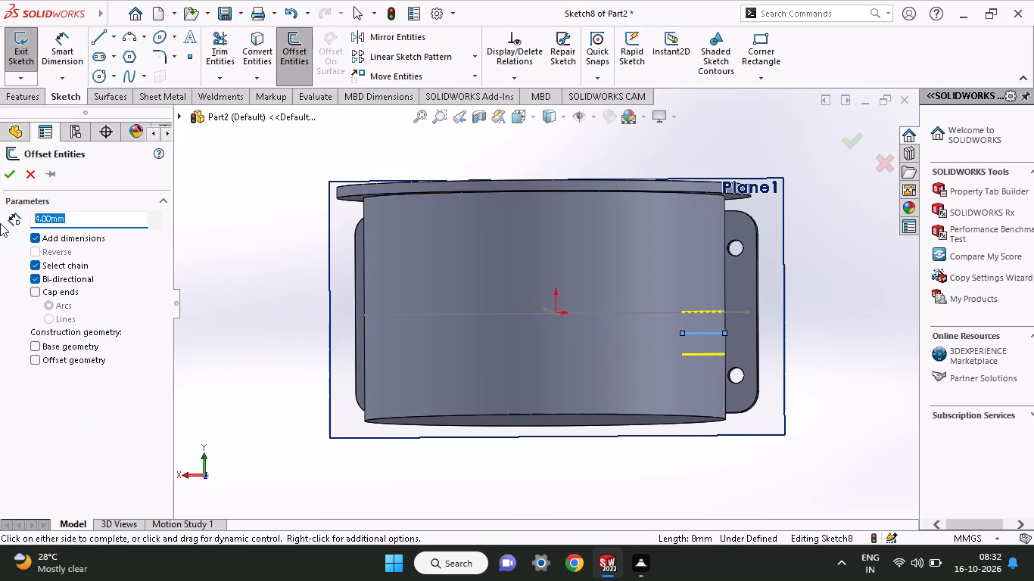
pyautogui.press('1')
pyautogui.press('Return')
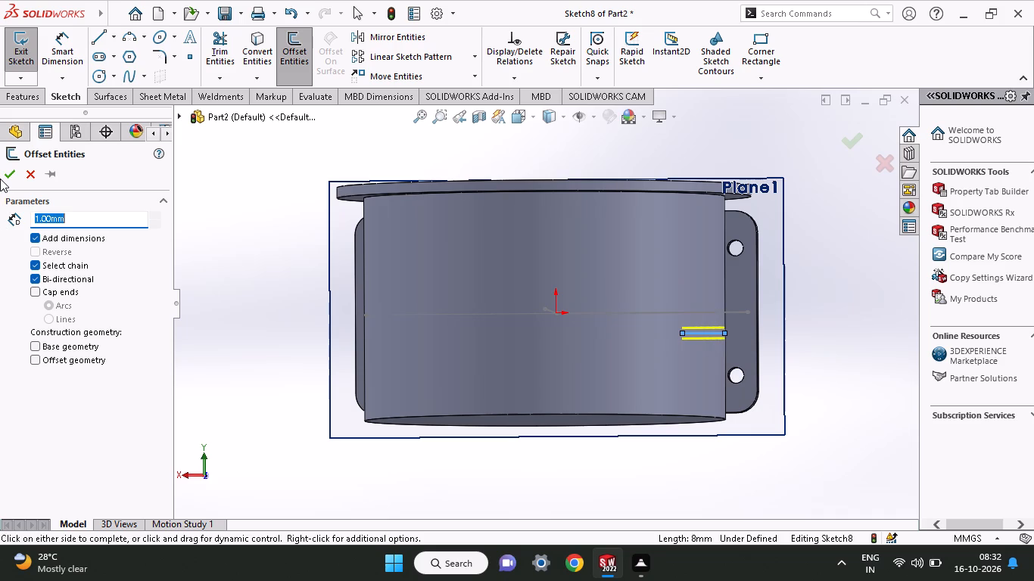
pyautogui.click(3, 176)
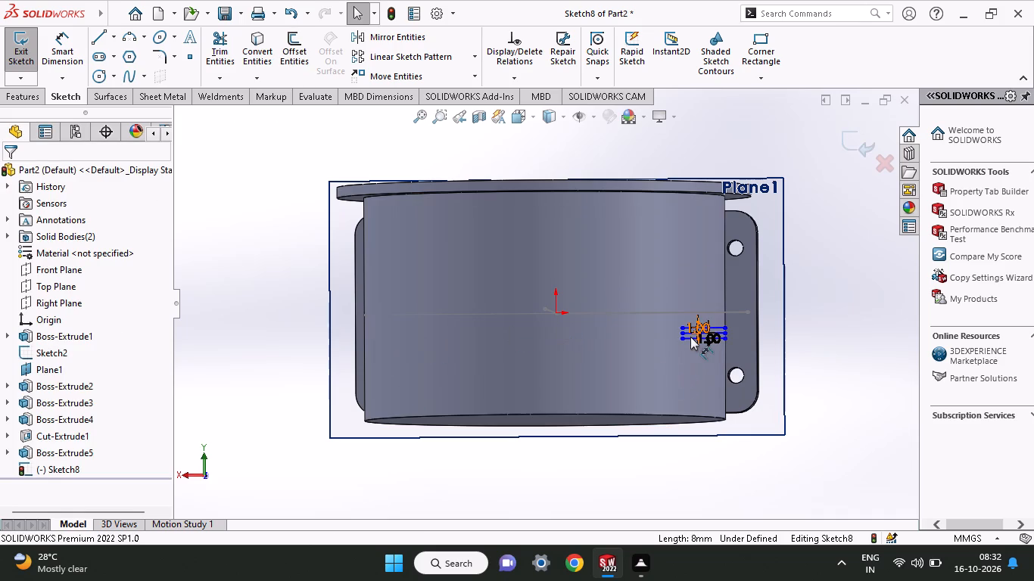
# Move the two 1 mm offset dimensions clear of the lines and delete the middle line between the offset lines.
pyautogui.moveTo(704, 336); pyautogui.dragTo(715, 414)
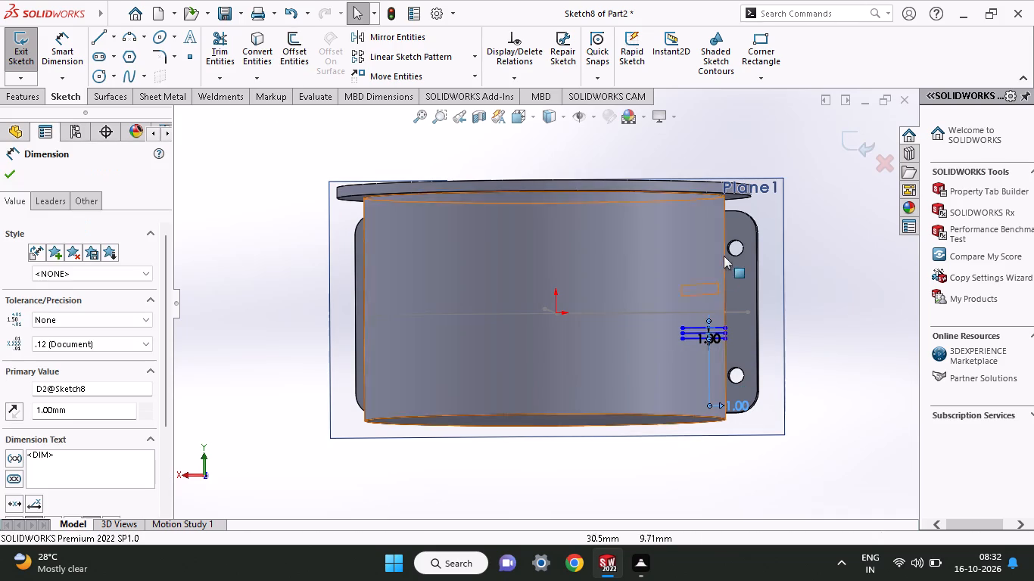
pyautogui.moveTo(708, 340); pyautogui.dragTo(684, 277)
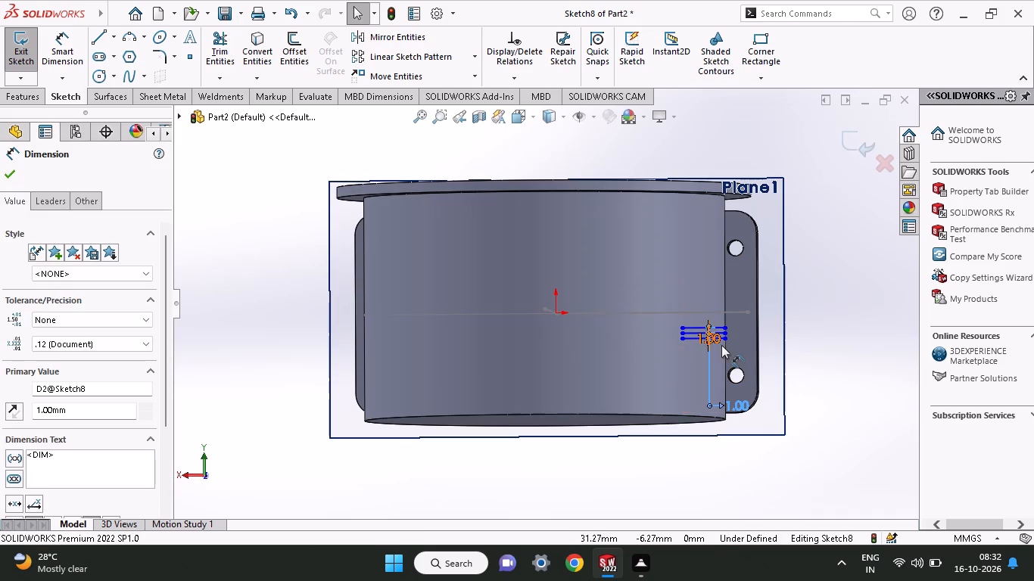
pyautogui.moveTo(721, 345); pyautogui.dragTo(727, 297)
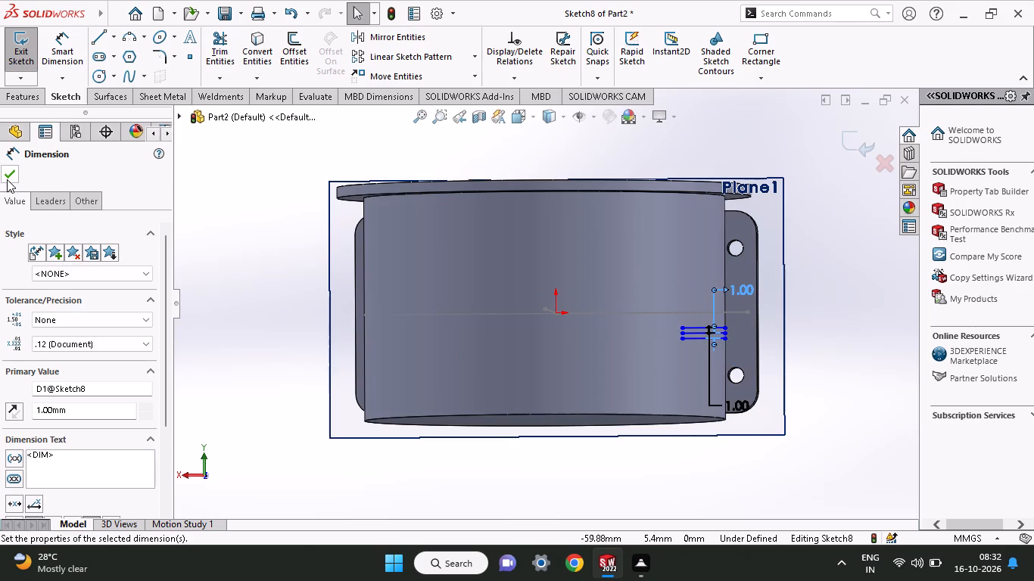
pyautogui.click(7, 179)
pyautogui.click(690, 329)
pyautogui.rightClick(690, 329)
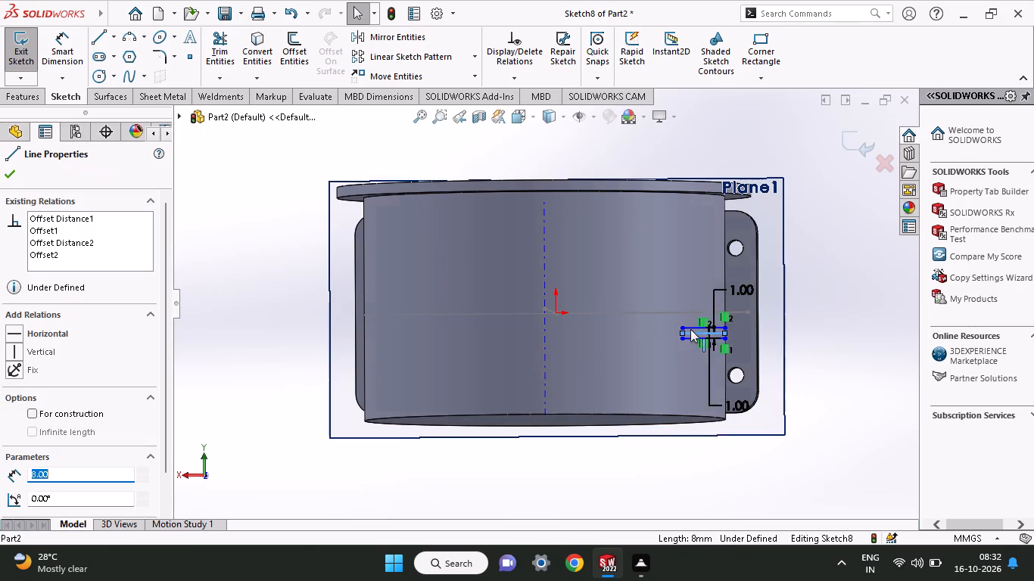
pyautogui.click(730, 512)
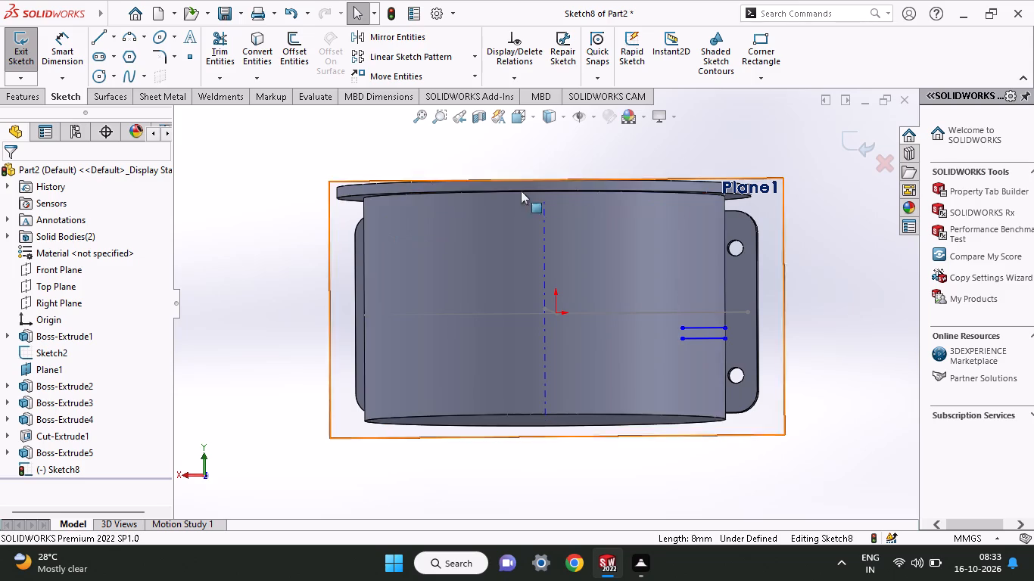
# Close both ends of the two parallel lines with short lines to form an 8 by 2 mm rectangle.
pyautogui.click(95, 36)
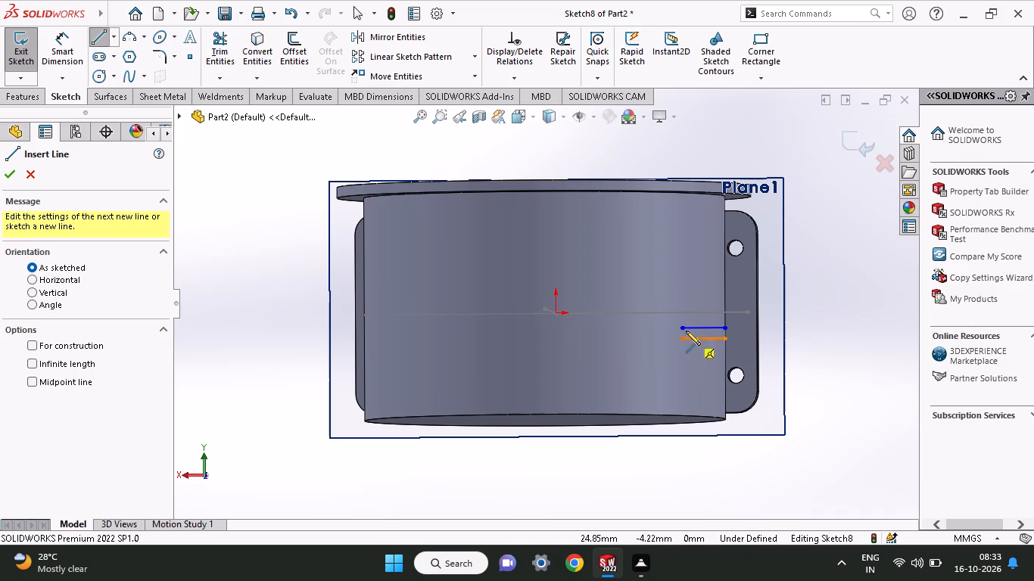
pyautogui.click(681, 341)
pyautogui.click(684, 326)
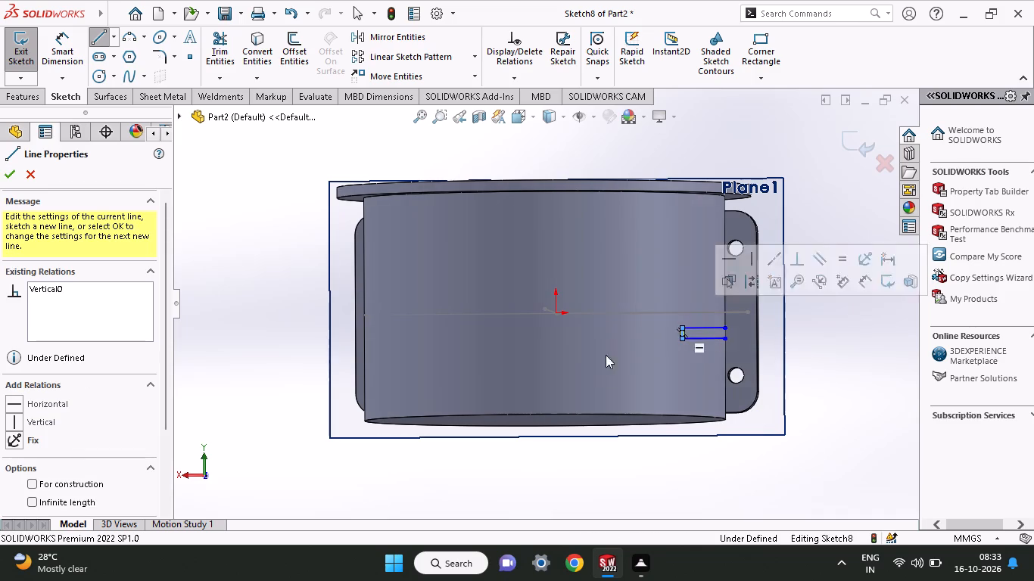
pyautogui.rightClick(604, 352)
pyautogui.click(641, 372)
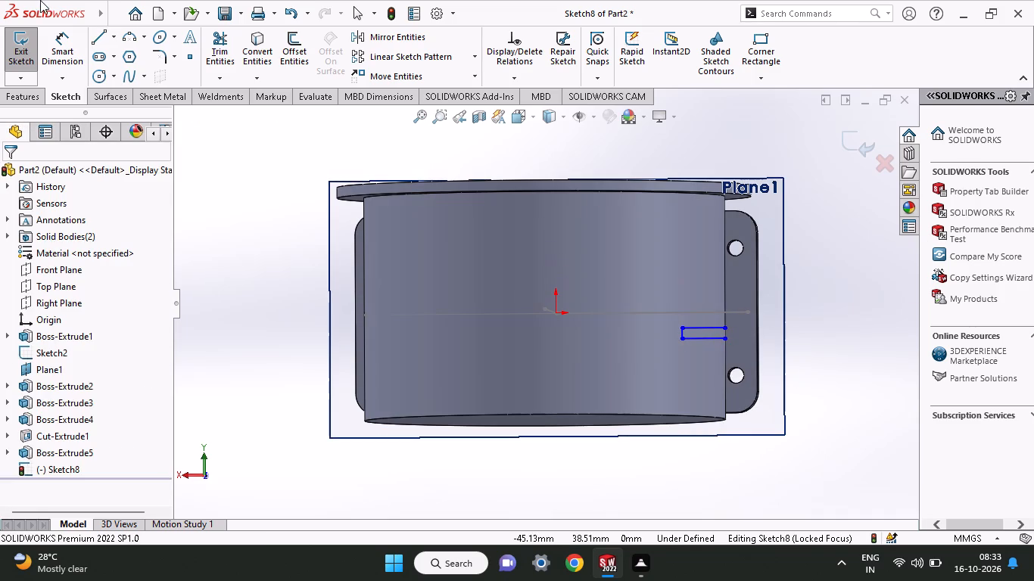
pyautogui.click(101, 32)
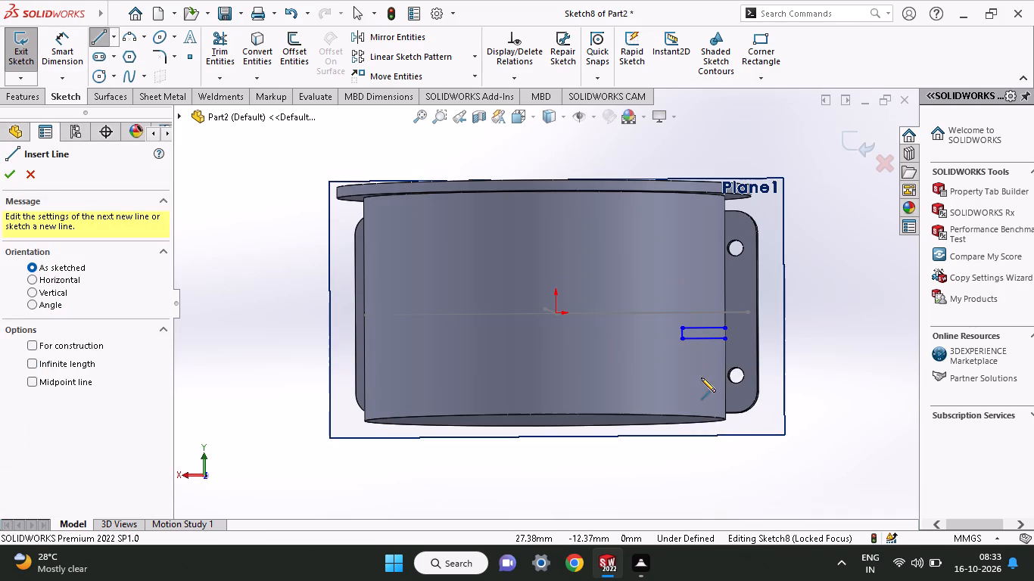
pyautogui.click(724, 339)
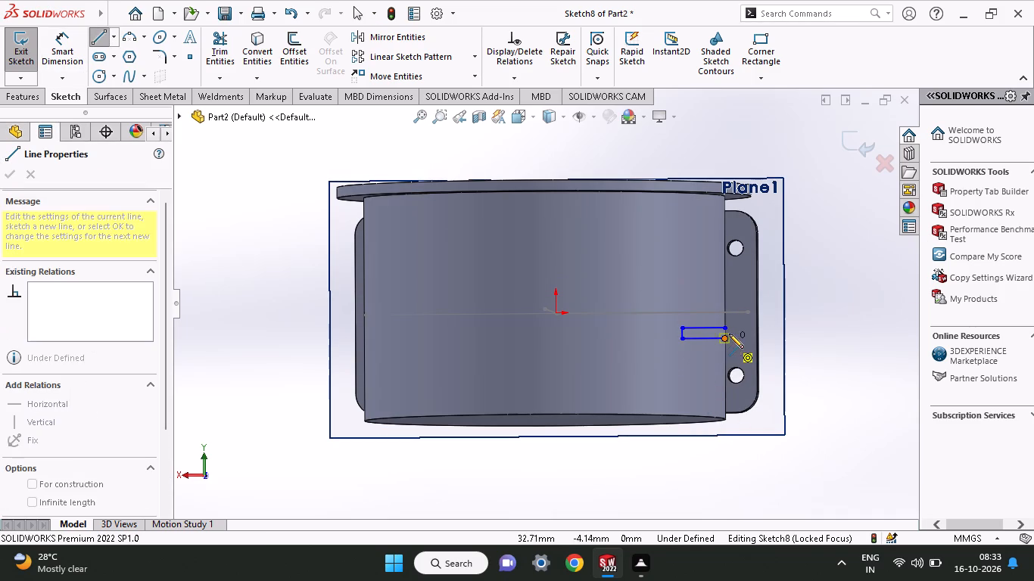
pyautogui.click(725, 331)
pyautogui.rightClick(788, 319)
pyautogui.click(811, 325)
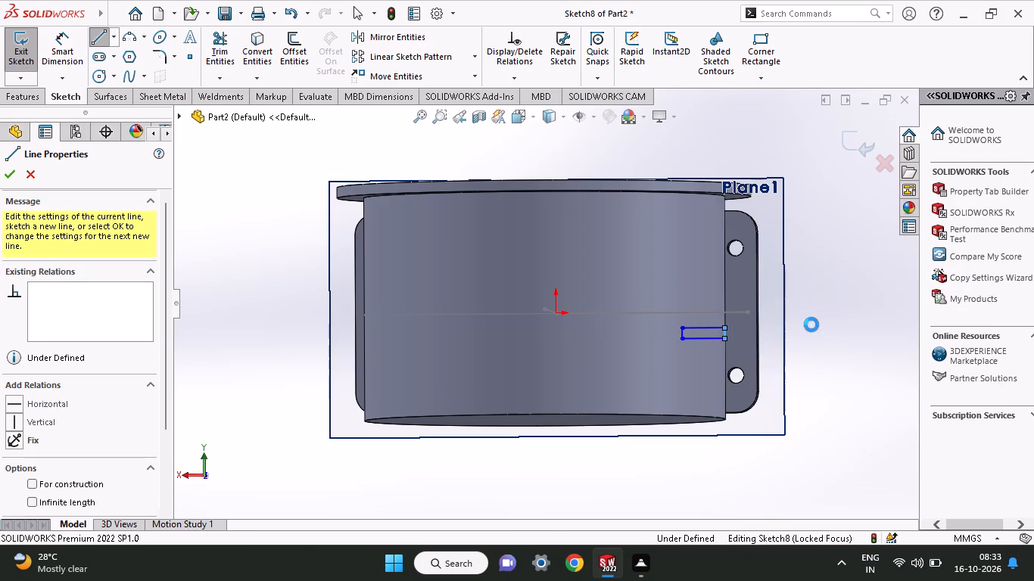
# Extrude the 8 by 2 mm rectangle Up To Surface, ending at the cylinder's outer face, as the lug's second rib.
pyautogui.moveTo(811, 325); pyautogui.dragTo(774, 337, button='middle')
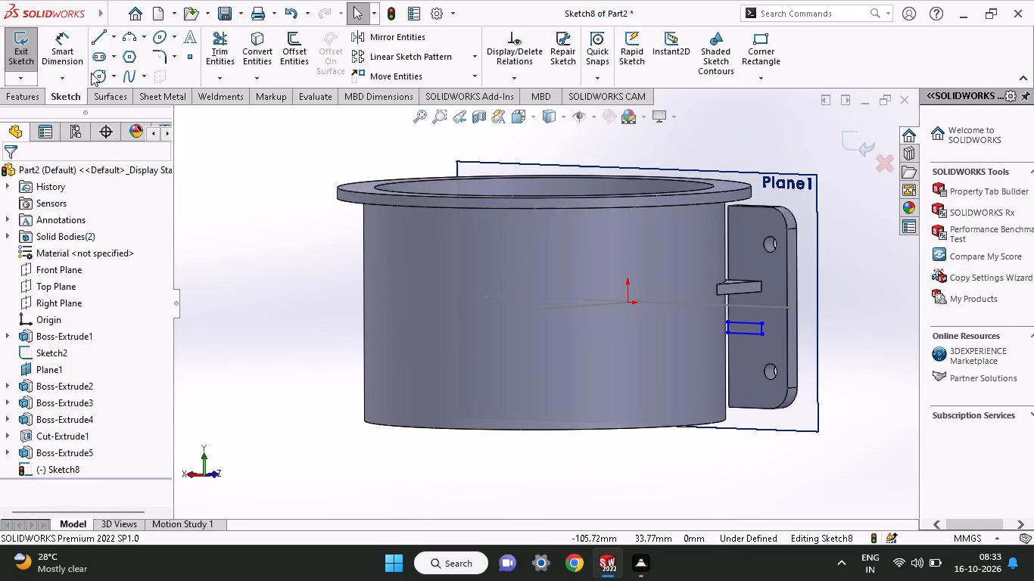
pyautogui.click(38, 101)
pyautogui.click(18, 55)
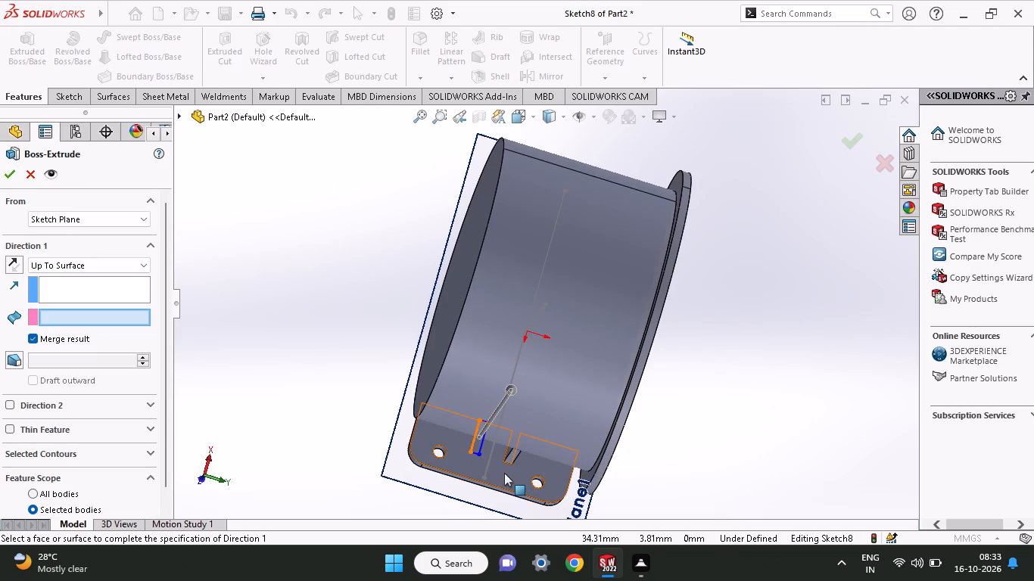
pyautogui.keyDown('ctrl'); pyautogui.scroll(2, 504, 473); pyautogui.keyUp('ctrl')
pyautogui.keyDown('ctrl'); pyautogui.scroll(-4, 512, 391); pyautogui.keyUp('ctrl')
pyautogui.hscroll(-1, 512, 391)
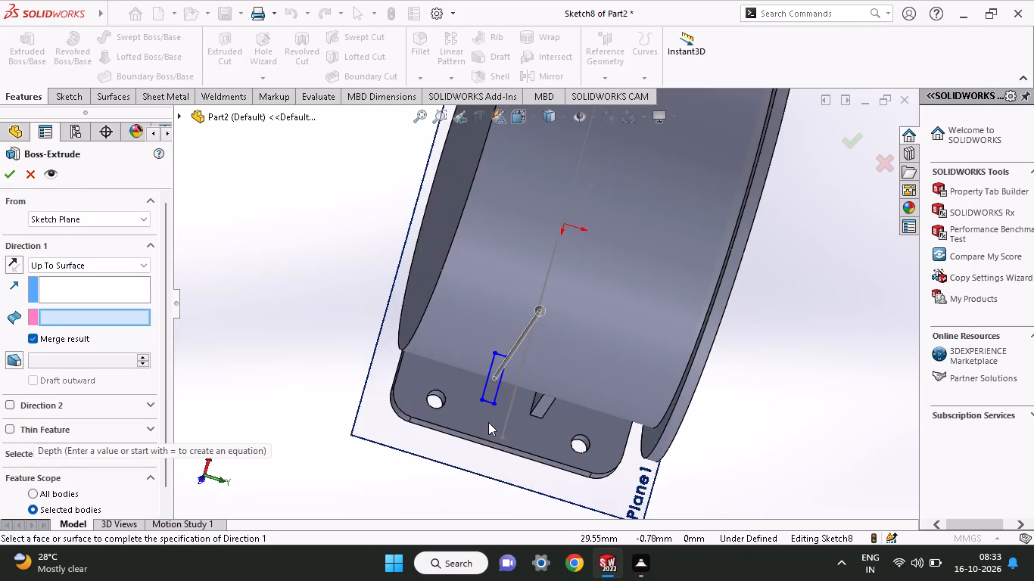
pyautogui.keyDown('ctrl'); pyautogui.scroll(-3, 488, 422); pyautogui.keyUp('ctrl')
pyautogui.scroll(1, 488, 422)
pyautogui.scroll(-1, 488, 422)
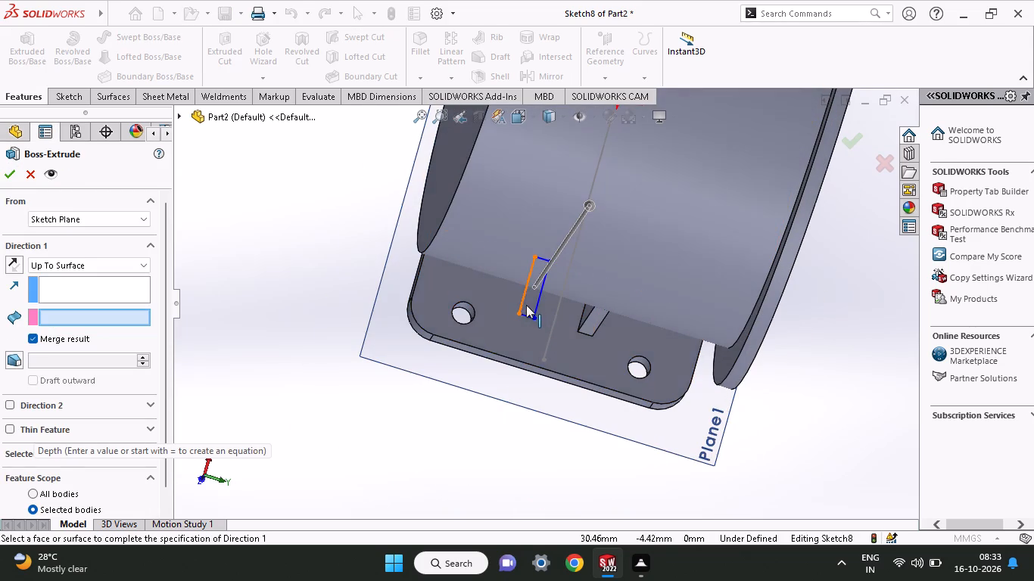
pyautogui.click(528, 306)
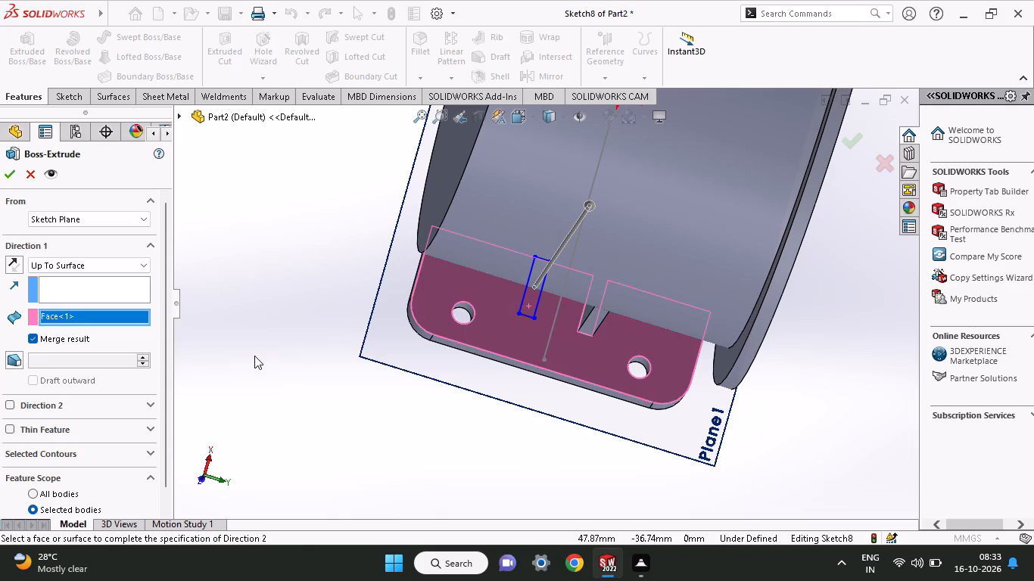
pyautogui.rightClick(79, 318)
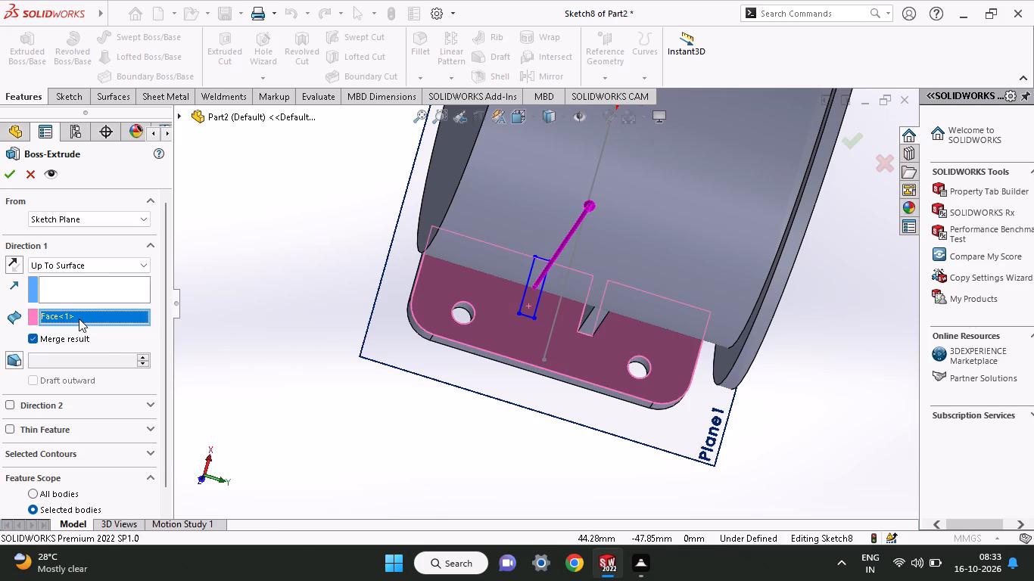
pyautogui.click(113, 350)
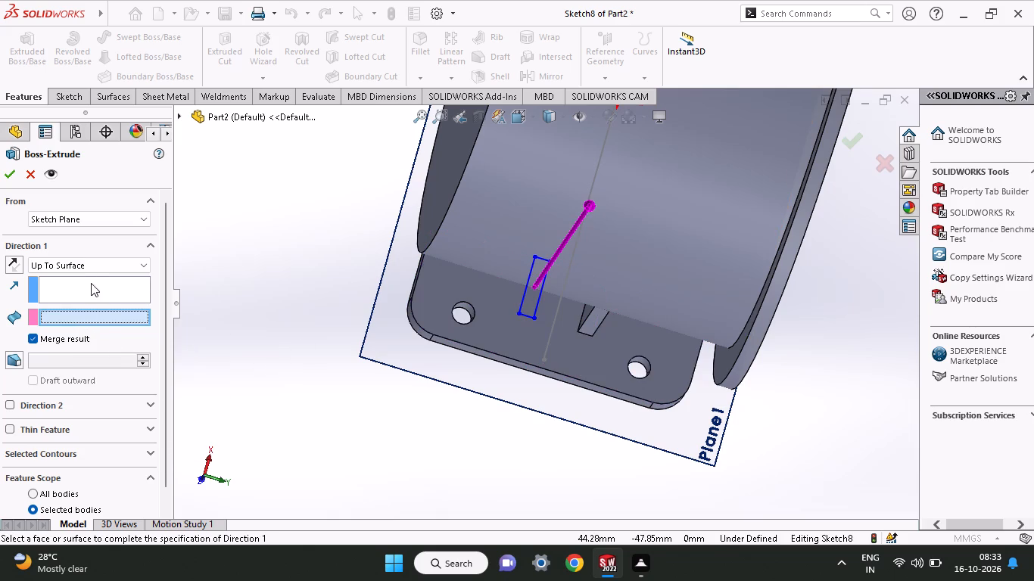
pyautogui.click(90, 266)
pyautogui.click(90, 283)
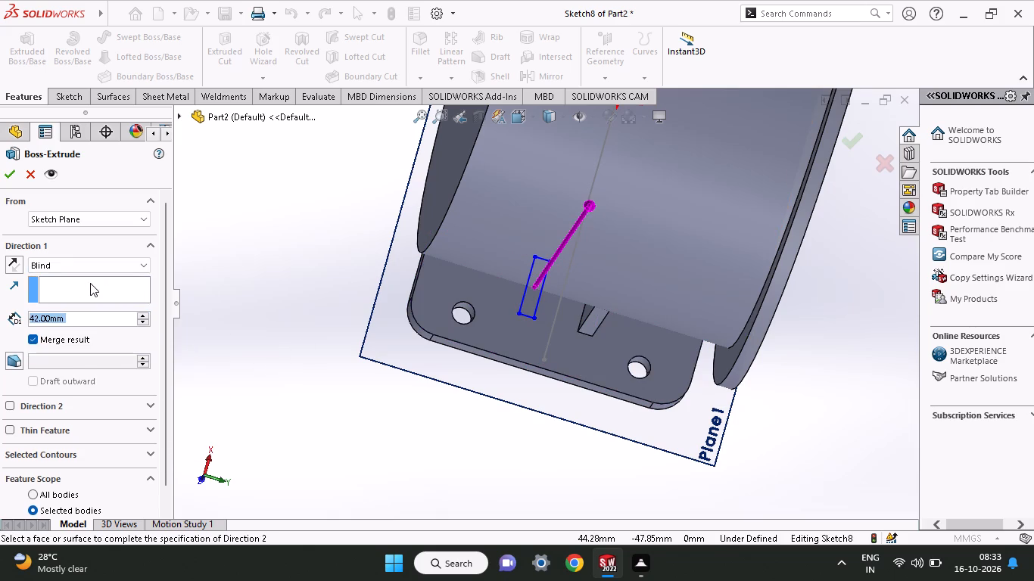
pyautogui.click(375, 164)
pyautogui.click(491, 234)
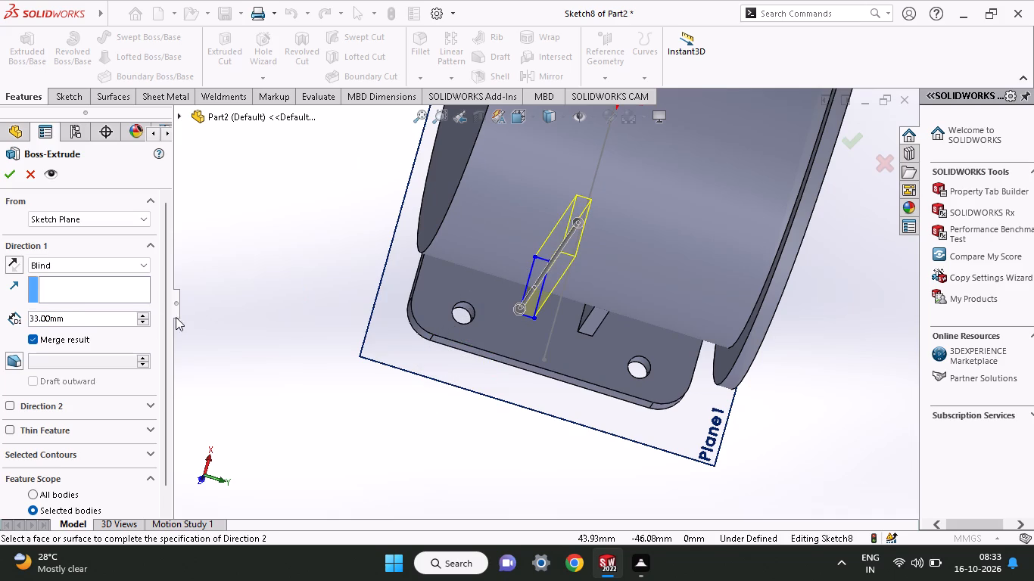
pyautogui.click(129, 259)
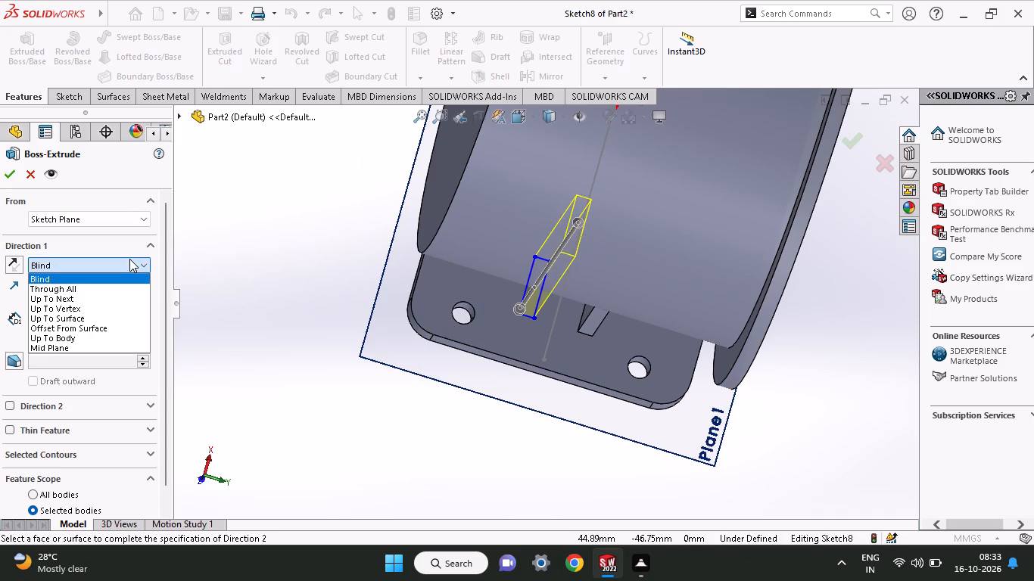
pyautogui.click(113, 315)
pyautogui.click(479, 223)
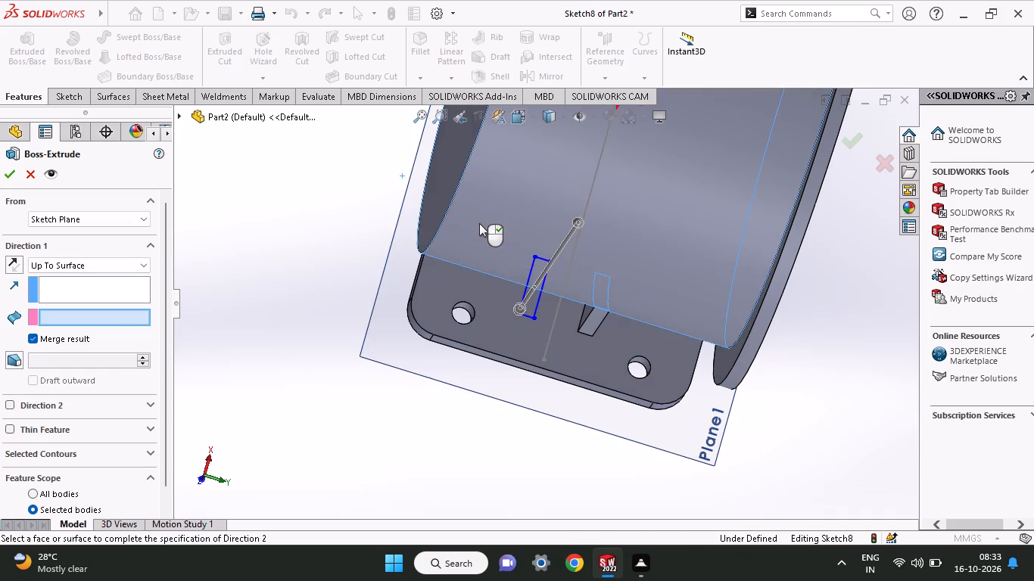
pyautogui.click(7, 167)
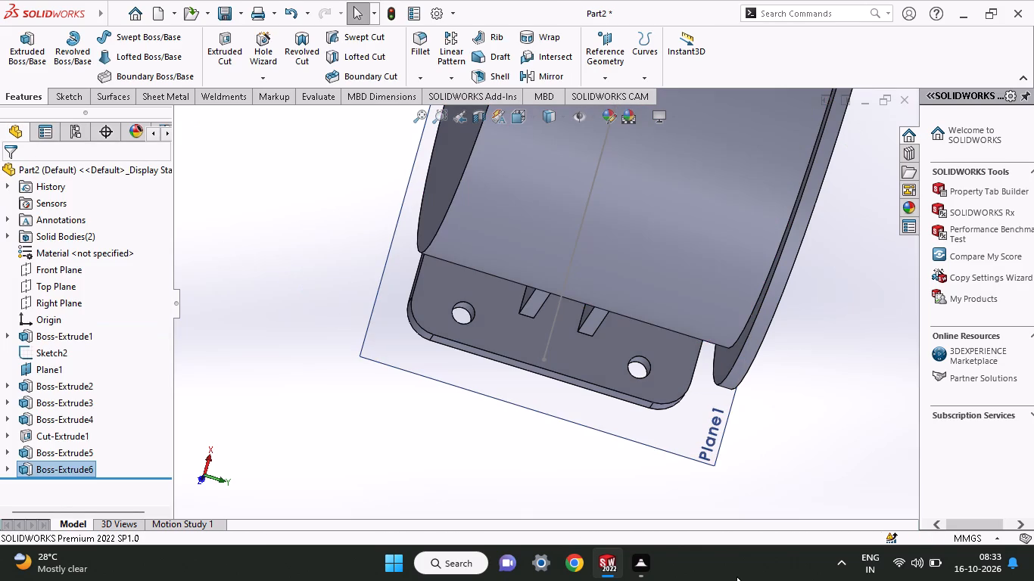
# Start a sketch on the flat holed face of the opposite lug, the one without ribs.
pyautogui.moveTo(664, 428); pyautogui.dragTo(631, 277, button='middle')
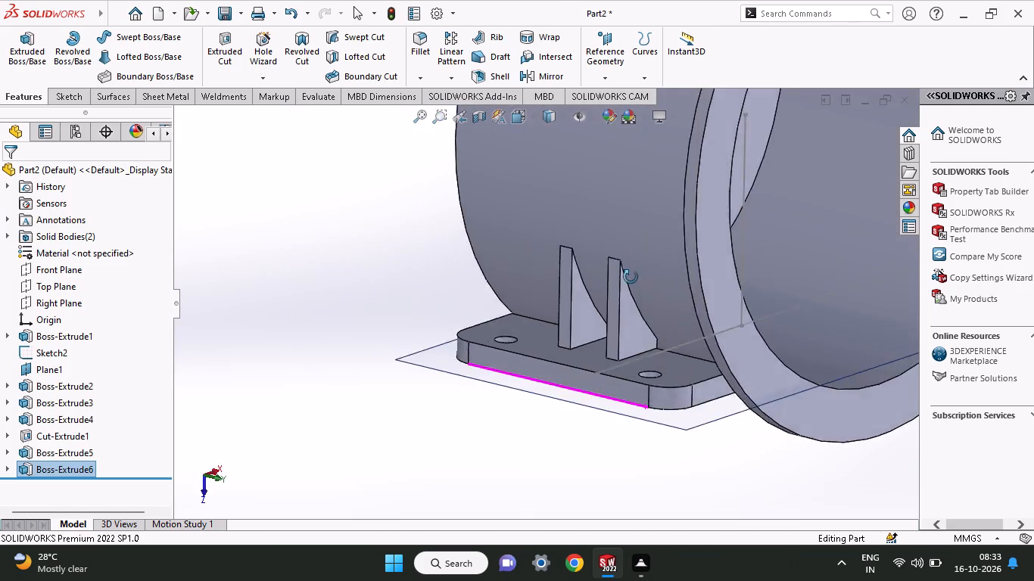
pyautogui.moveTo(631, 277); pyautogui.dragTo(665, 367, button='middle')
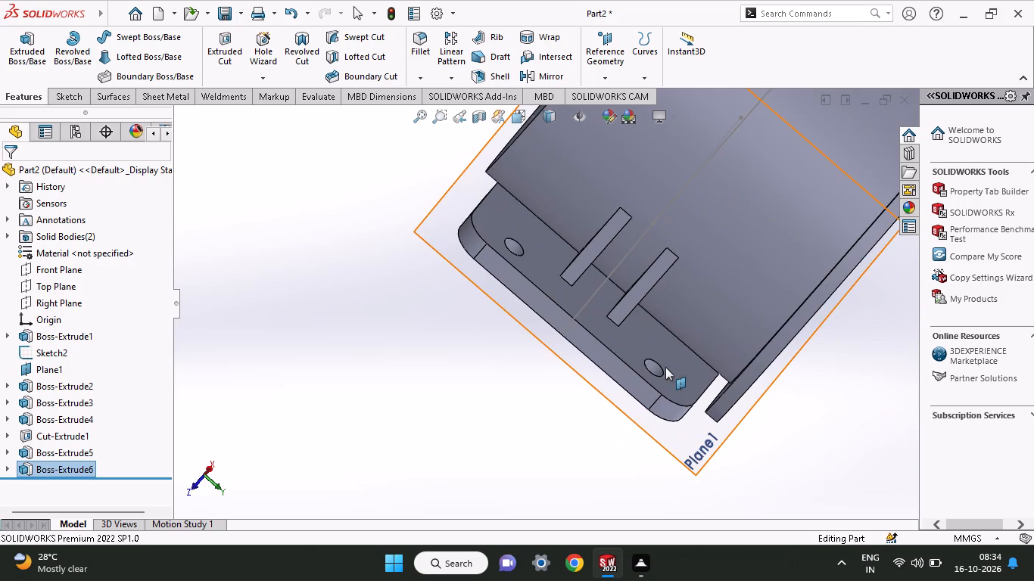
pyautogui.moveTo(771, 374); pyautogui.dragTo(711, 356, button='middle')
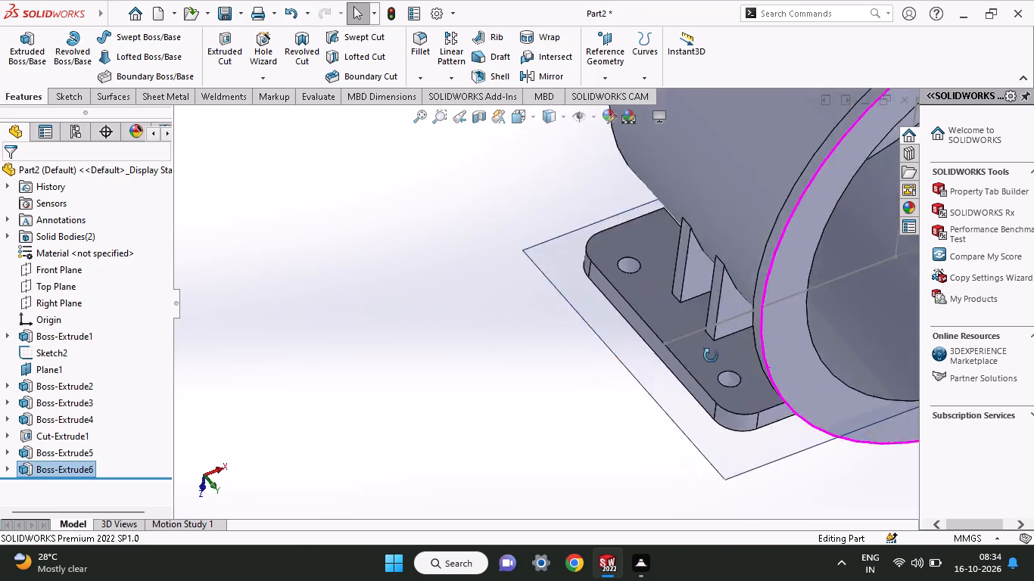
pyautogui.moveTo(711, 356); pyautogui.dragTo(527, 392, button='middle')
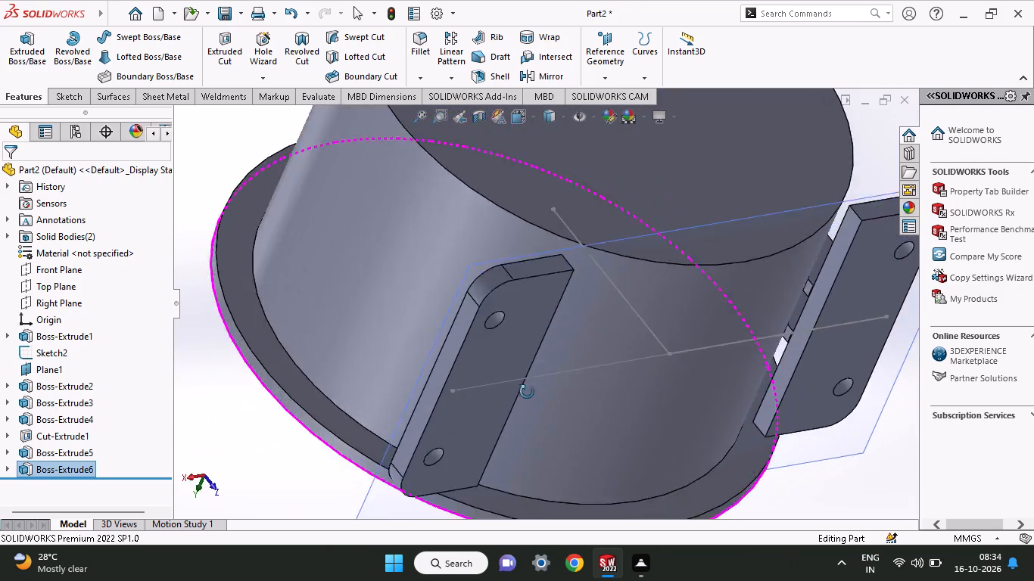
pyautogui.moveTo(527, 392); pyautogui.dragTo(831, 580, button='middle')
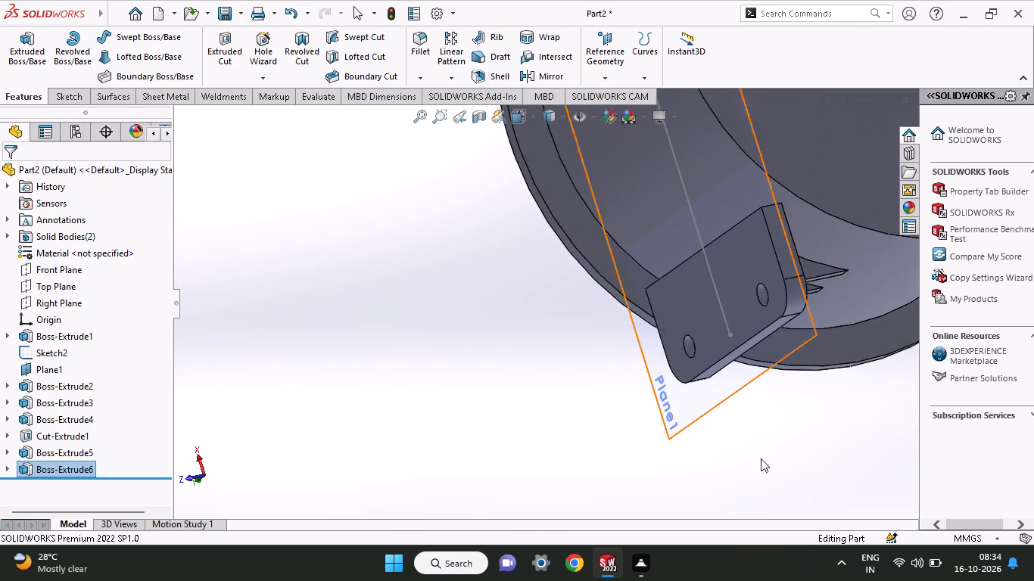
pyautogui.moveTo(565, 237); pyautogui.dragTo(593, 474, button='middle')
pyautogui.moveTo(578, 318); pyautogui.dragTo(539, 379, button='middle')
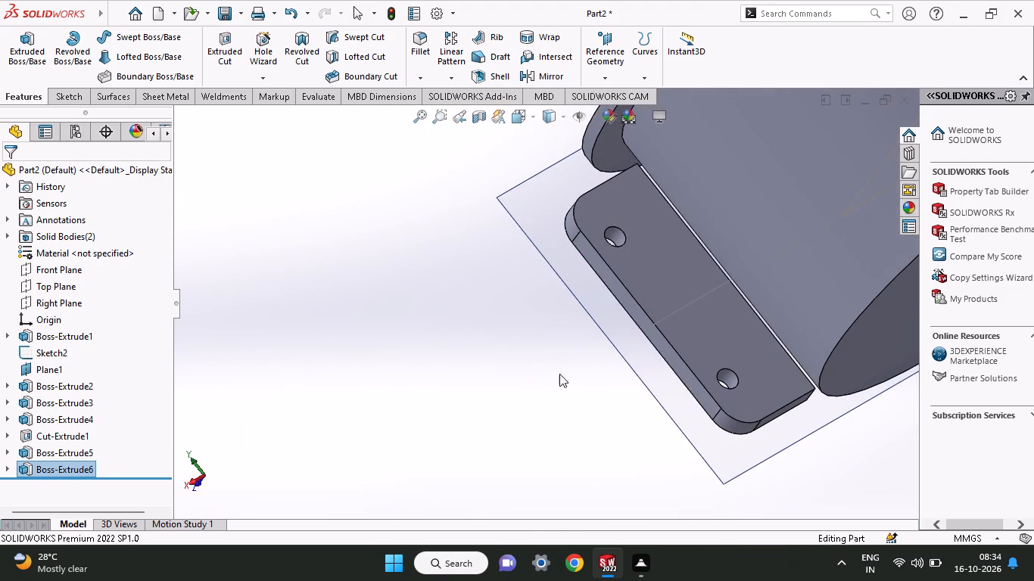
pyautogui.click(692, 300)
pyautogui.click(753, 257)
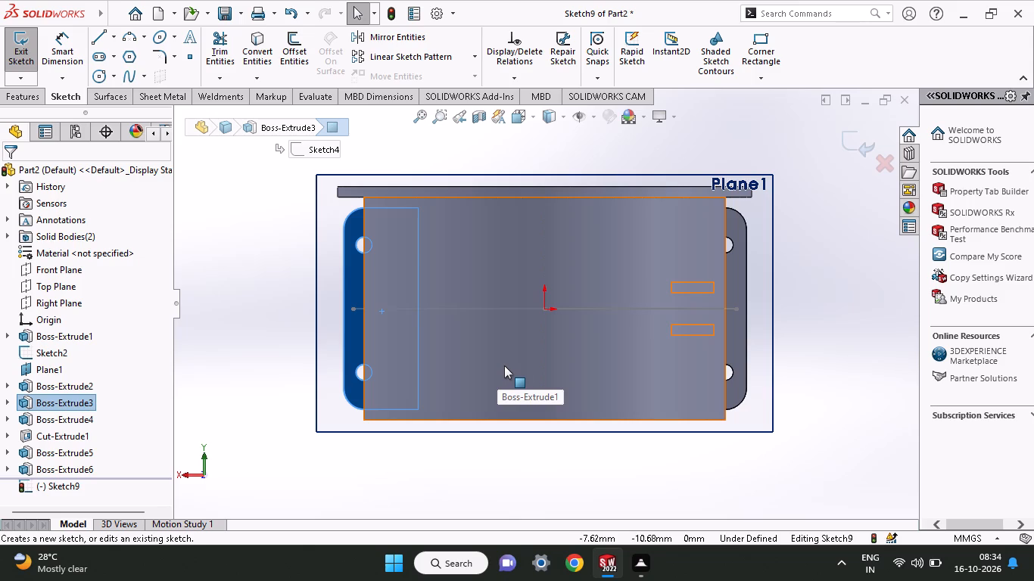
# Draw a horizontal line about 10 mm long outward along the lug's midline, starting at its inner edge.
pyautogui.click(102, 44)
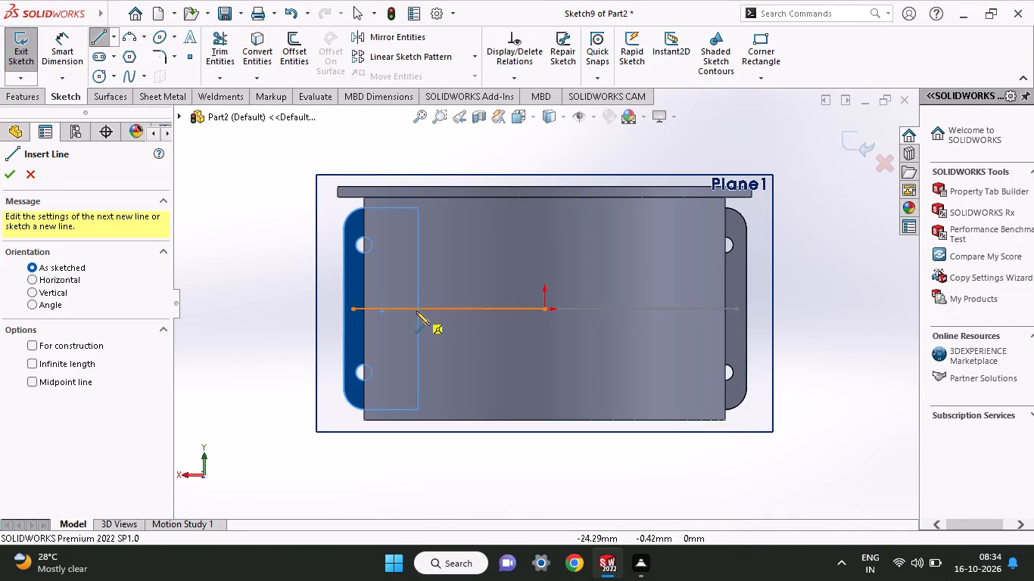
pyautogui.click(417, 308)
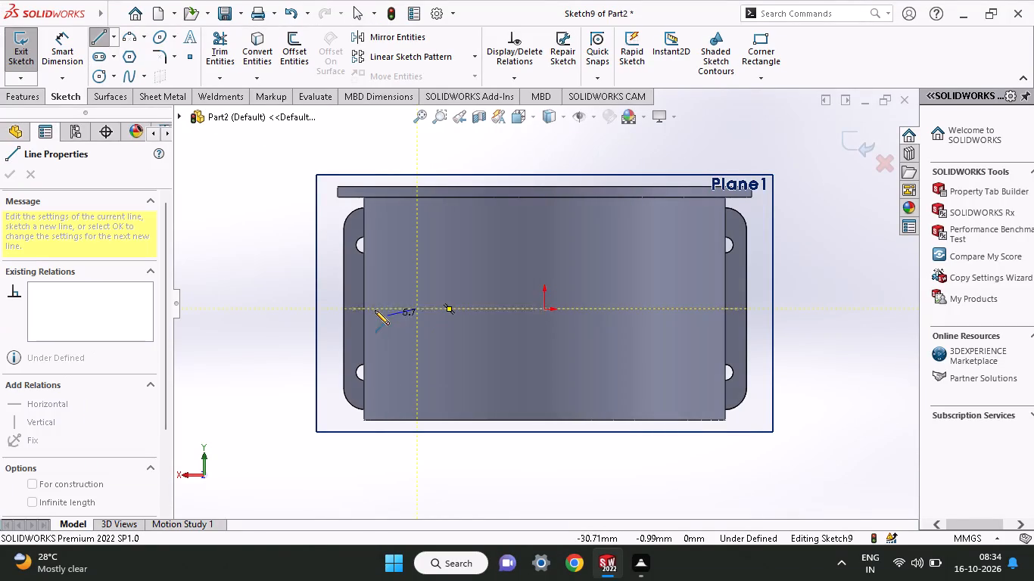
pyautogui.click(364, 308)
pyautogui.rightClick(270, 238)
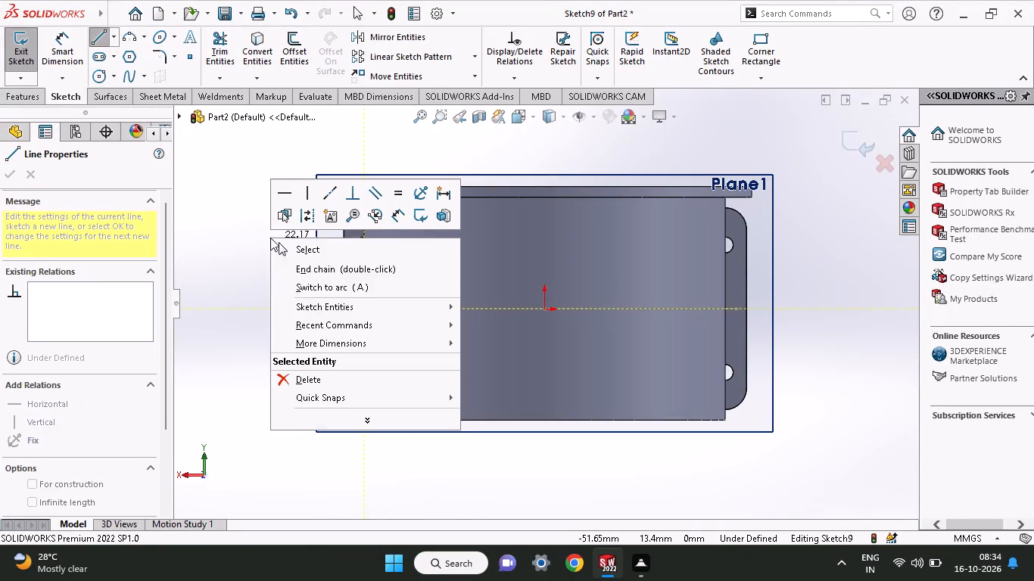
pyautogui.click(279, 245)
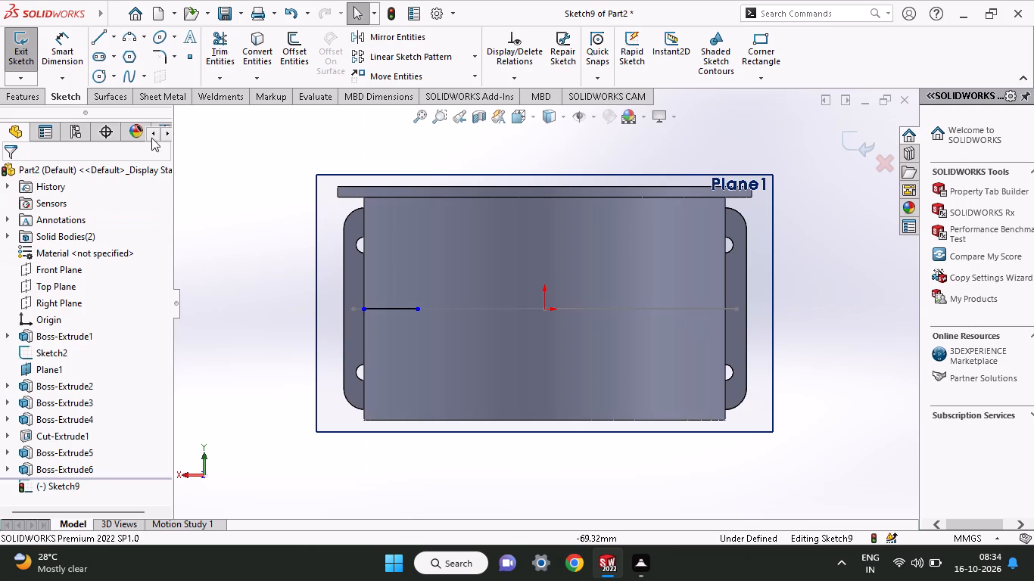
# Dimension the midline line's length as 8 mm.
pyautogui.click(58, 60)
pyautogui.click(382, 306)
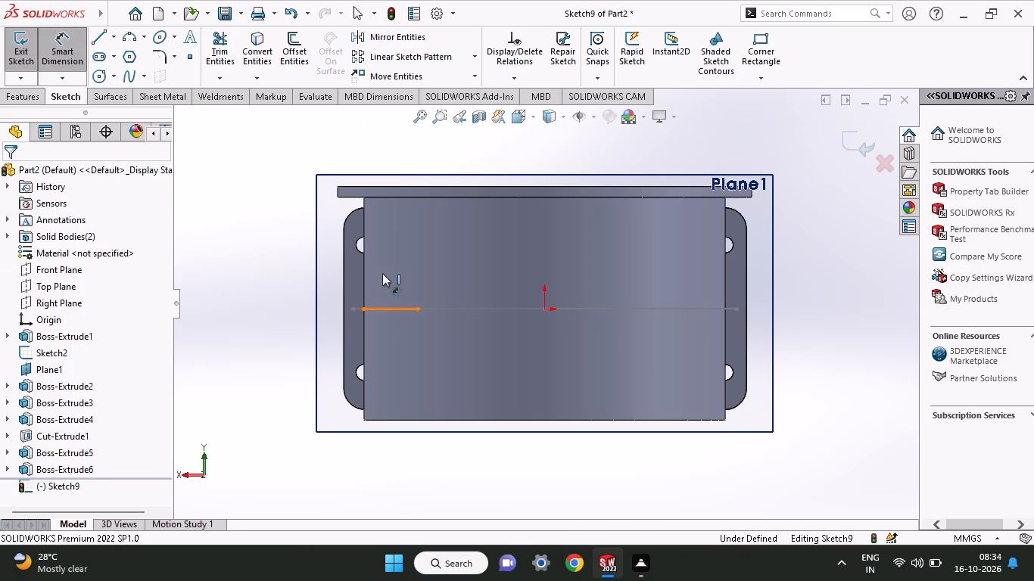
pyautogui.click(394, 249)
pyautogui.press('8')
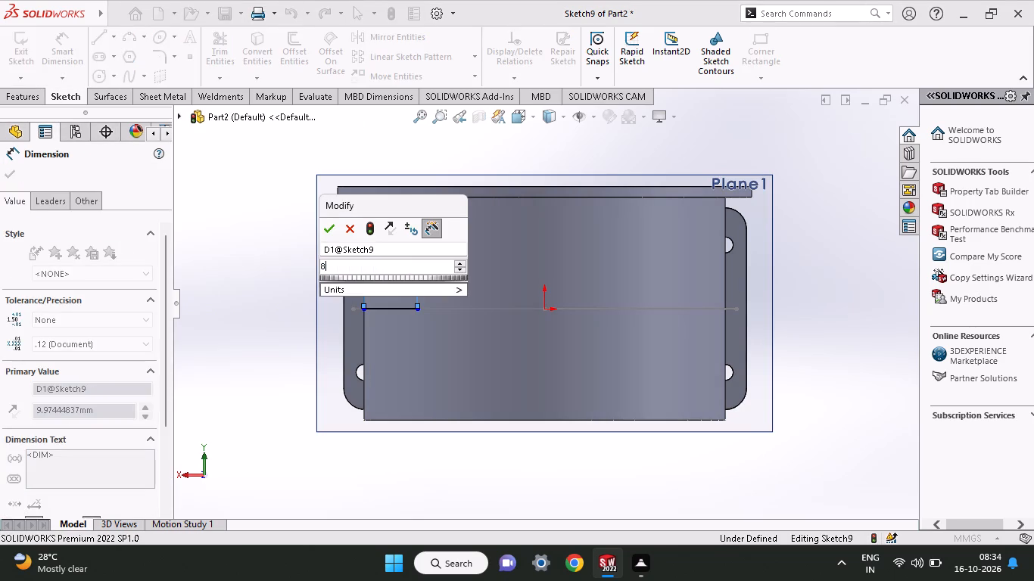
pyautogui.press('Return')
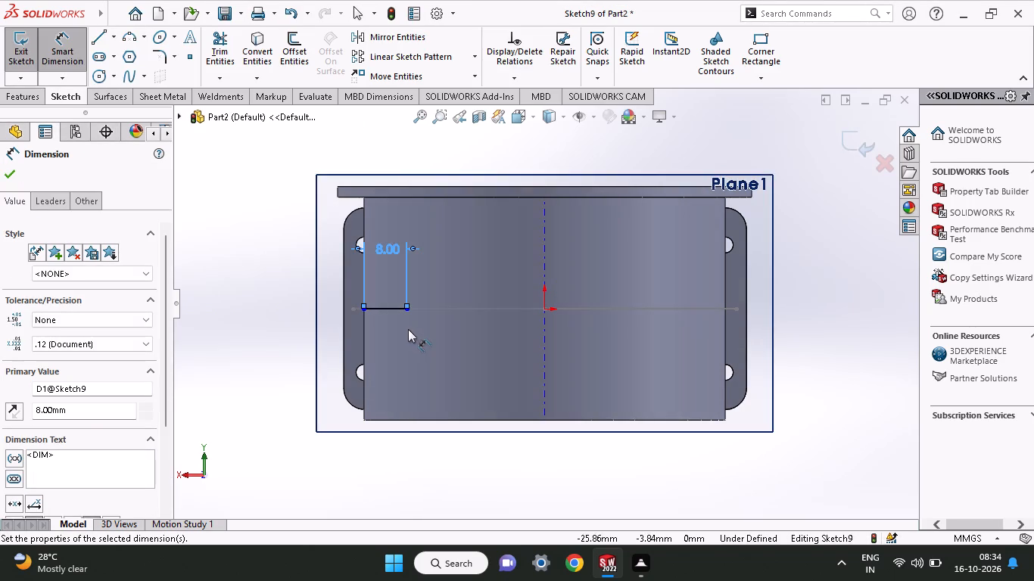
pyautogui.moveTo(408, 329); pyautogui.dragTo(453, 265, button='middle')
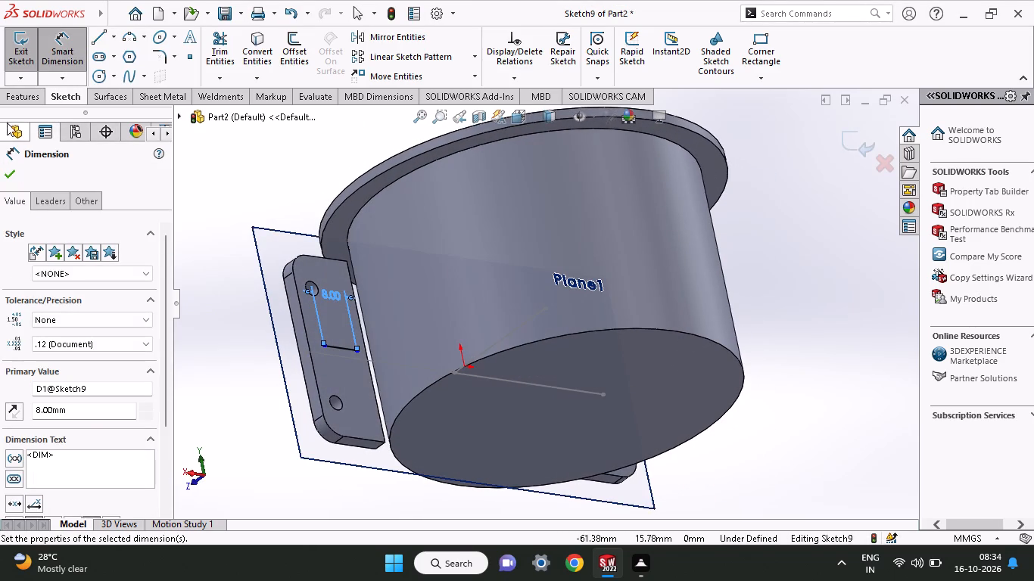
pyautogui.click(9, 176)
# Dimension the distance between the line's inner endpoint and the lug's inner edge as 0 mm.
pyautogui.click(64, 54)
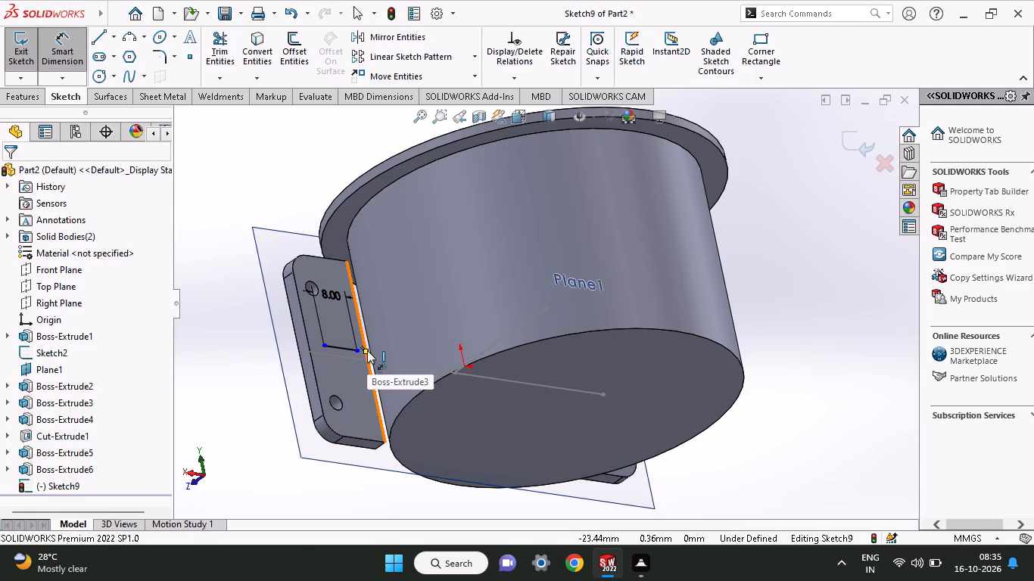
pyautogui.click(367, 350)
pyautogui.click(356, 351)
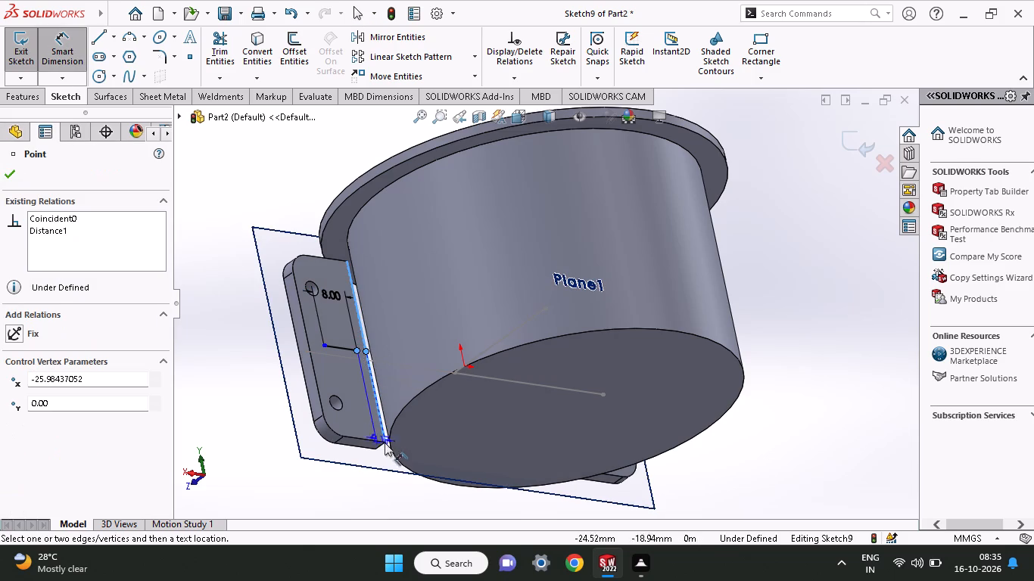
pyautogui.click(386, 465)
pyautogui.press('0')
pyautogui.press('Return')
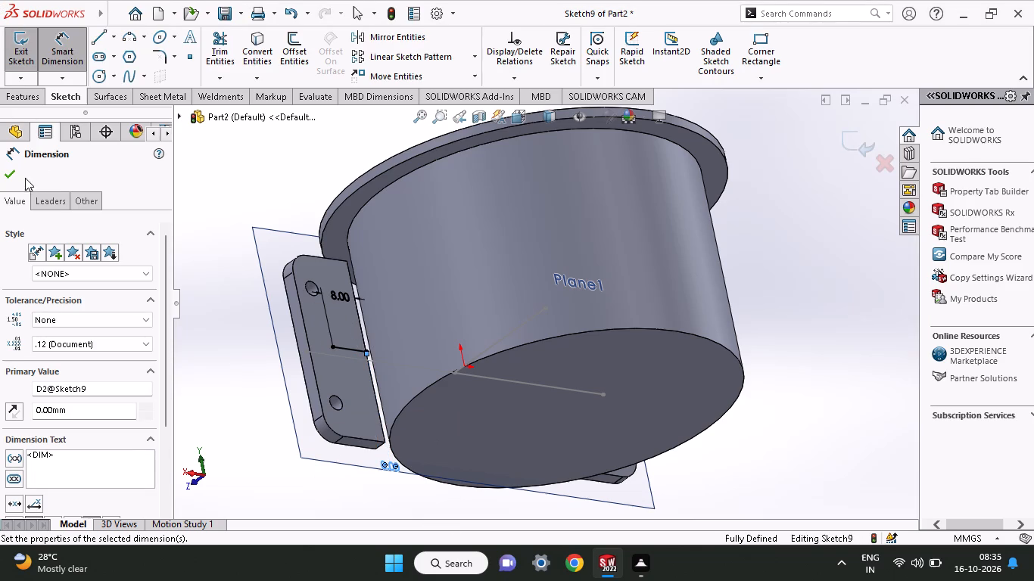
pyautogui.click(8, 168)
pyautogui.rightClick(8, 168)
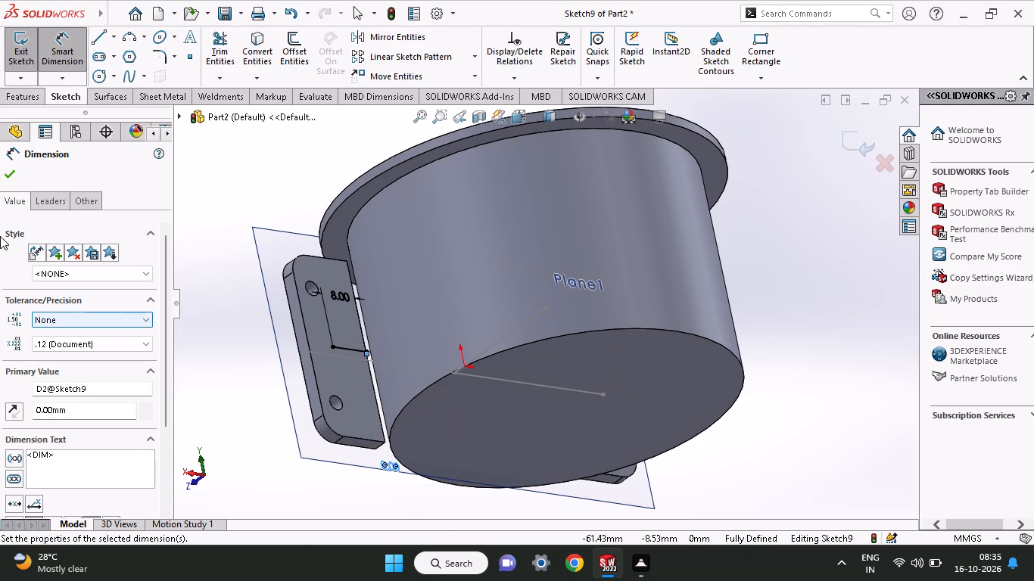
pyautogui.click(5, 179)
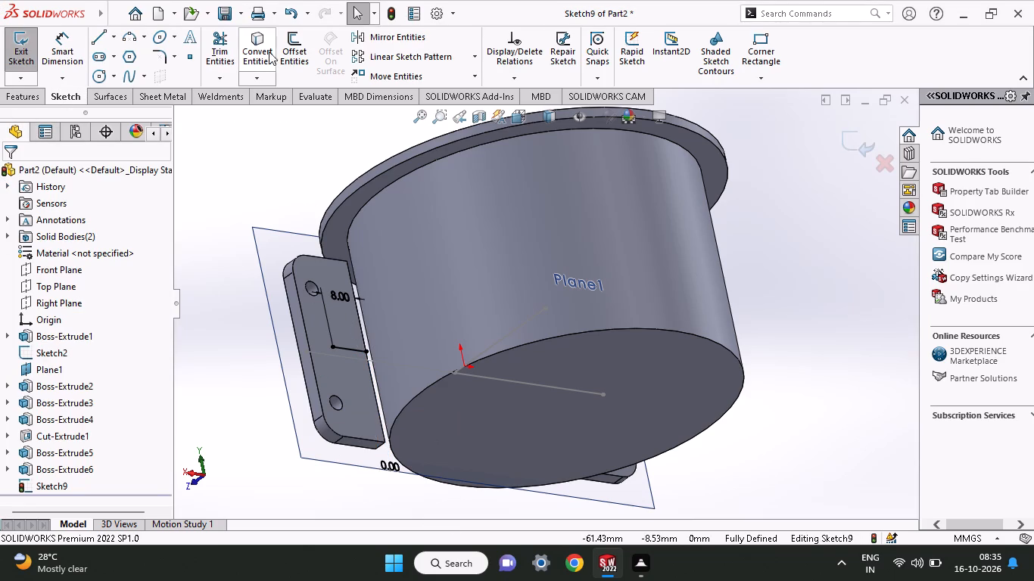
# Offset the 8 mm midline line by 4 mm in both directions with dimensions added.
pyautogui.click(291, 54)
pyautogui.click(350, 349)
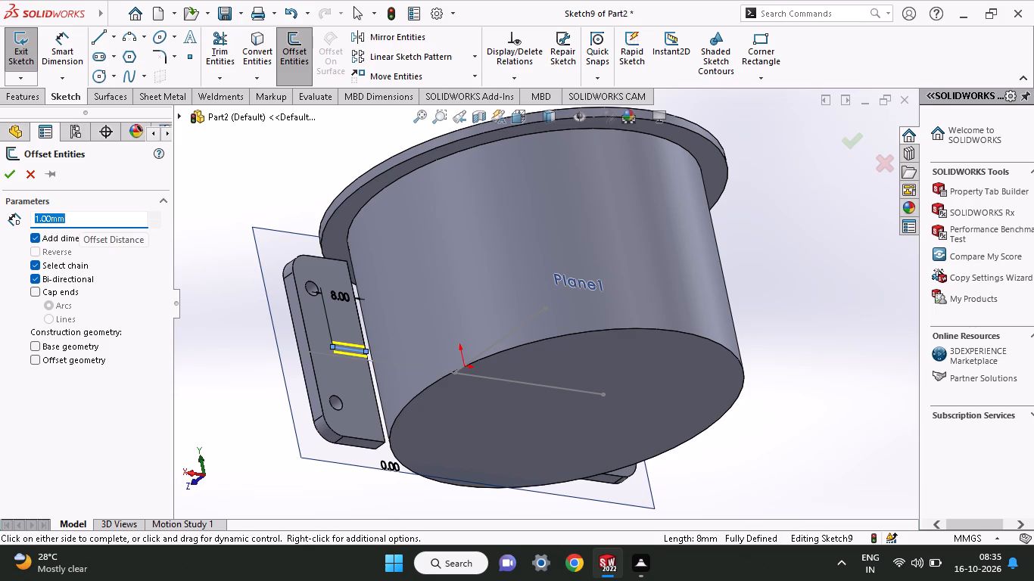
pyautogui.press('8')
pyautogui.press('Return')
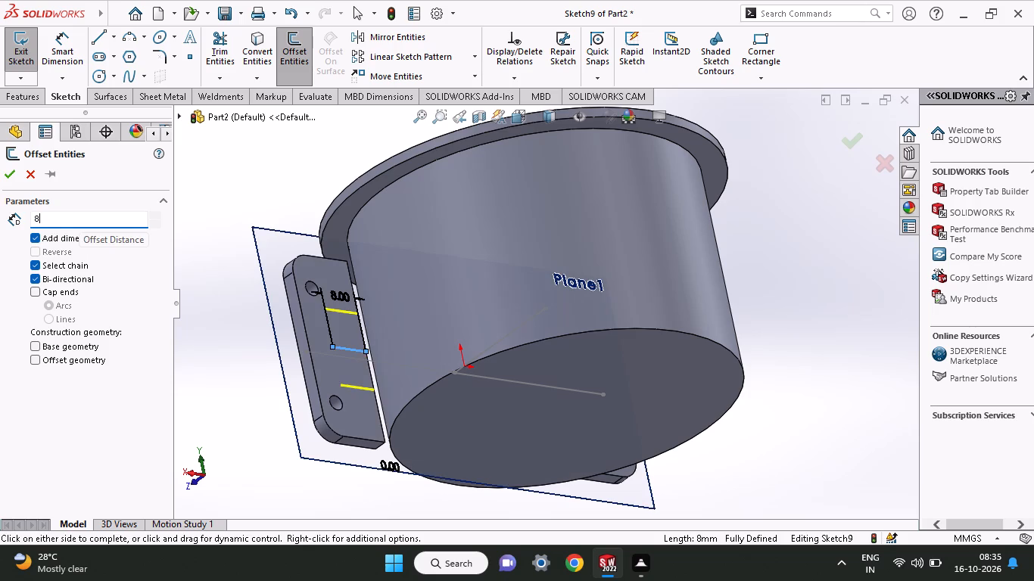
pyautogui.moveTo(70, 216); pyautogui.dragTo(0, 229)
pyautogui.press('4')
pyautogui.press('Return')
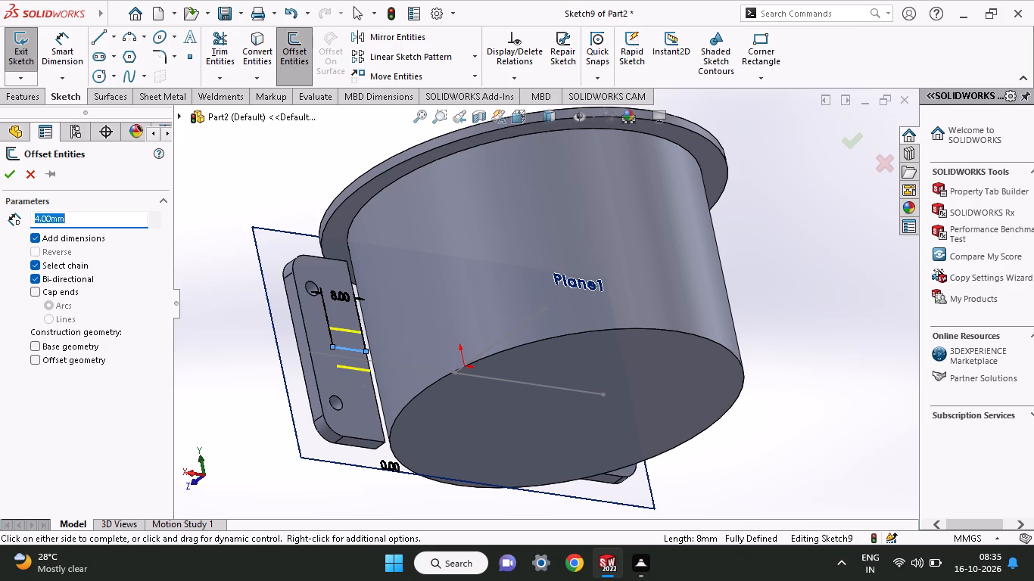
pyautogui.click(11, 166)
# Delete the original midline line and the lower offset line, keeping only the upper offset line on the lug.
pyautogui.click(338, 349)
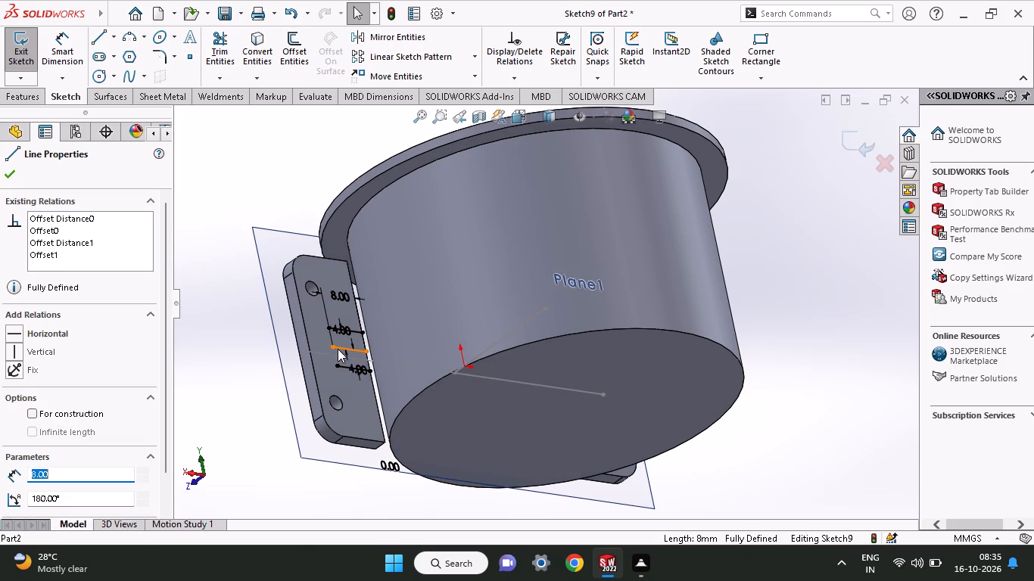
pyautogui.rightClick(338, 349)
pyautogui.click(354, 509)
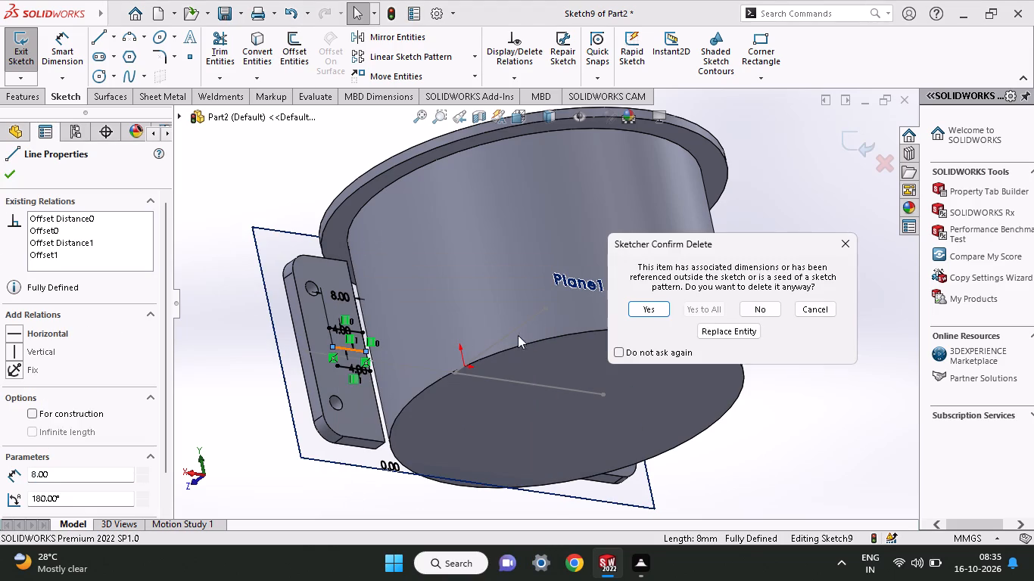
pyautogui.click(653, 312)
pyautogui.click(353, 370)
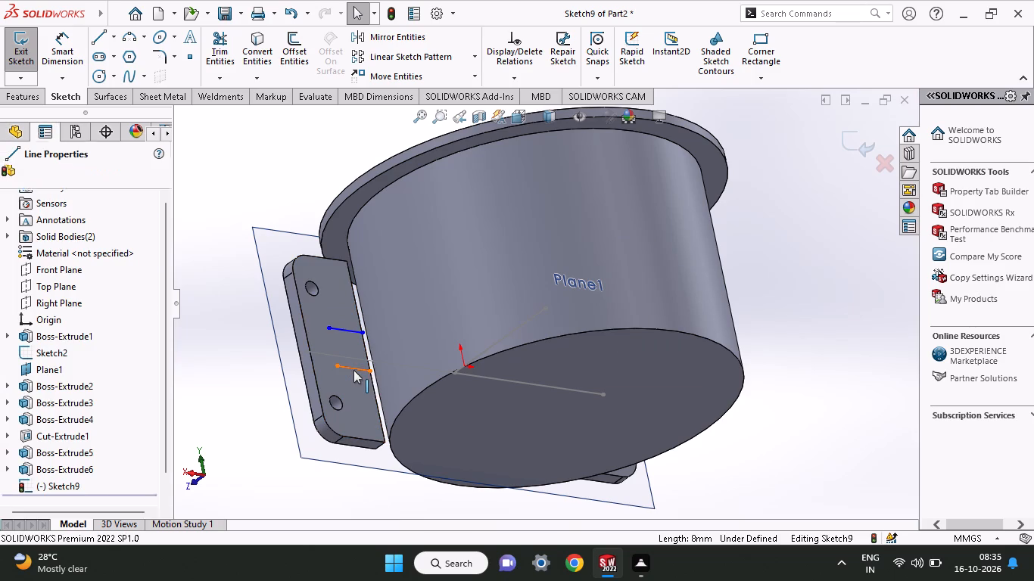
pyautogui.rightClick(353, 370)
pyautogui.click(400, 503)
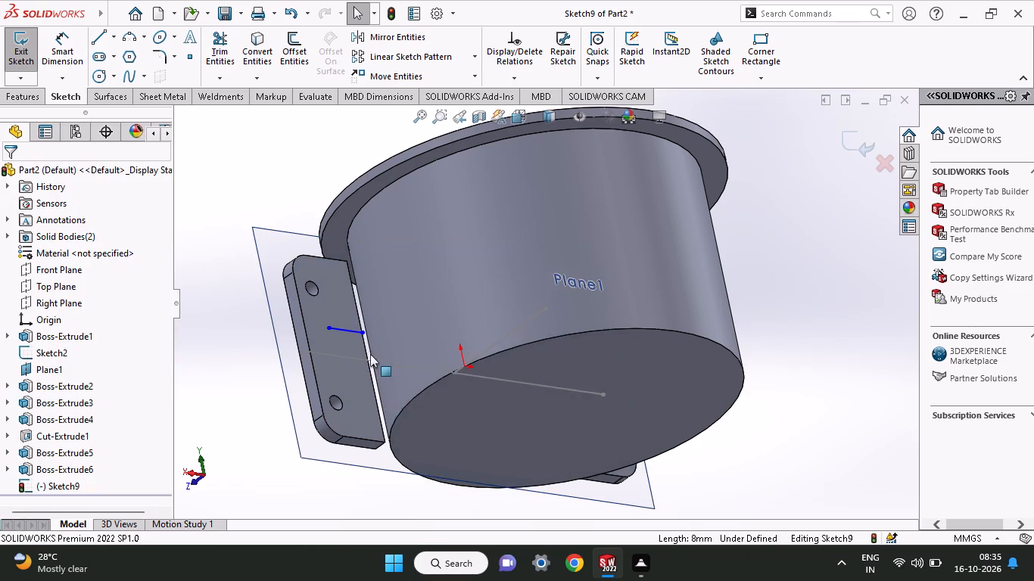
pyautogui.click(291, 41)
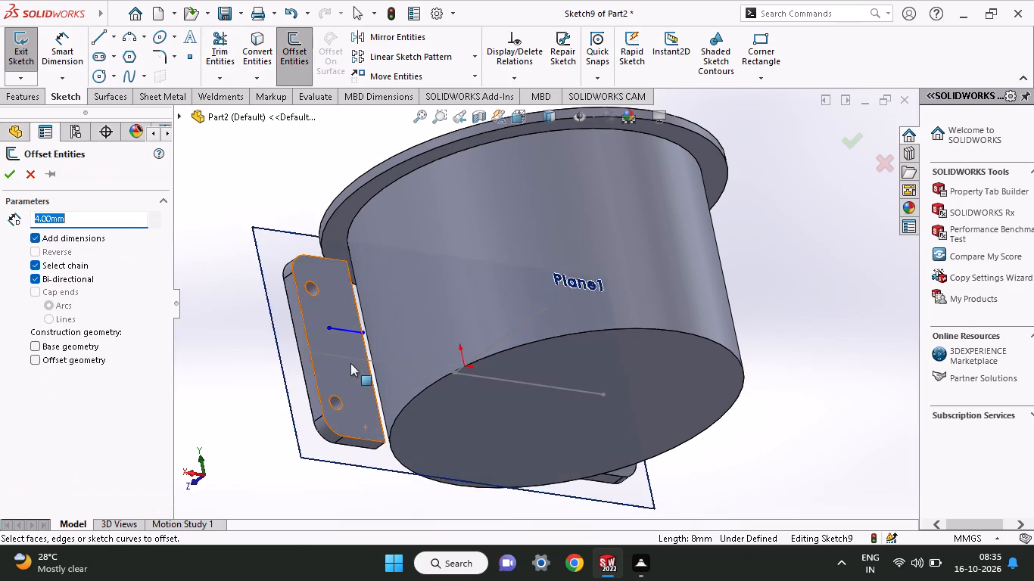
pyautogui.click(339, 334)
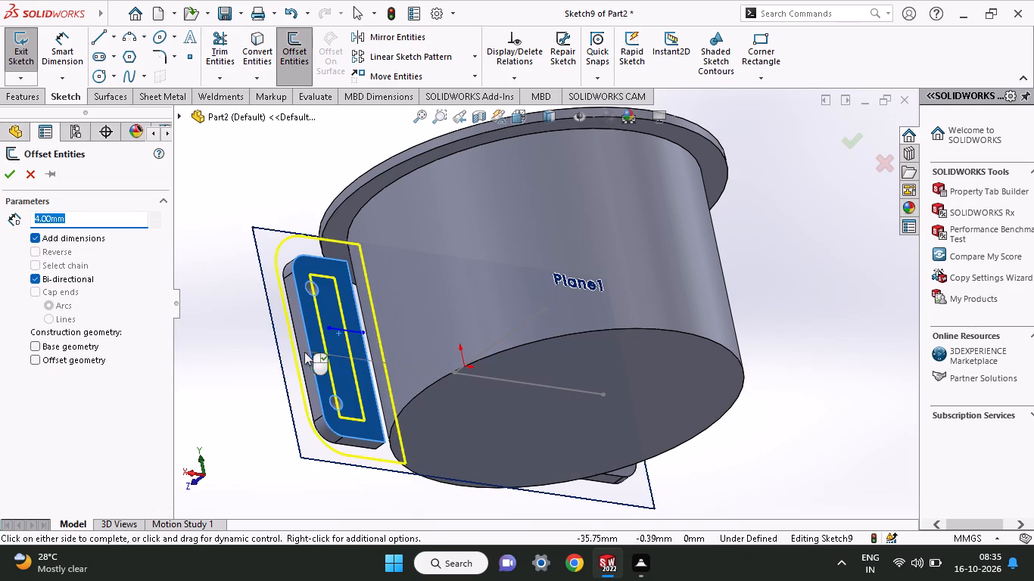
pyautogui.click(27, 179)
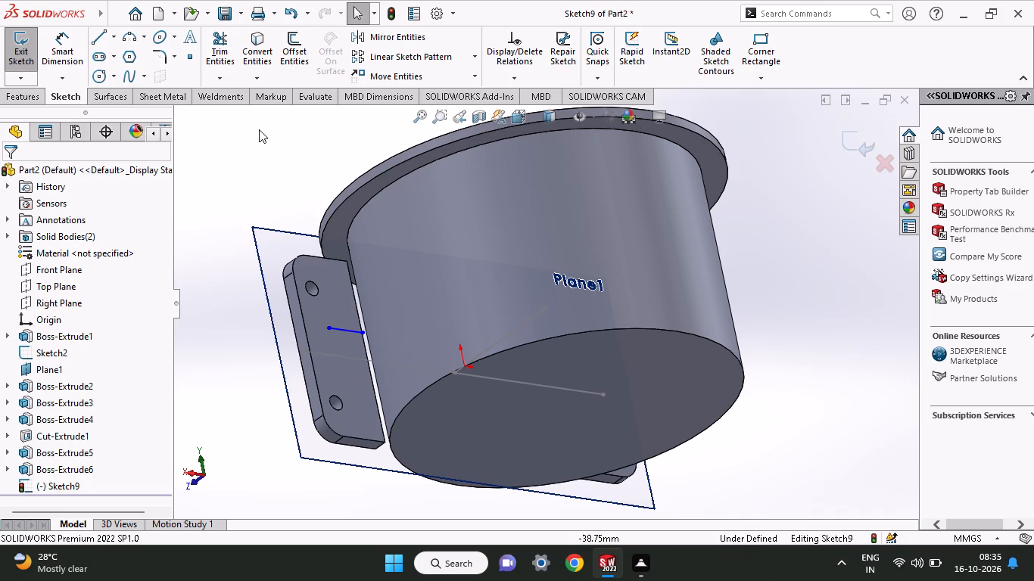
# Offset the remaining upper line by 1 mm in both directions.
pyautogui.click(291, 56)
pyautogui.click(350, 331)
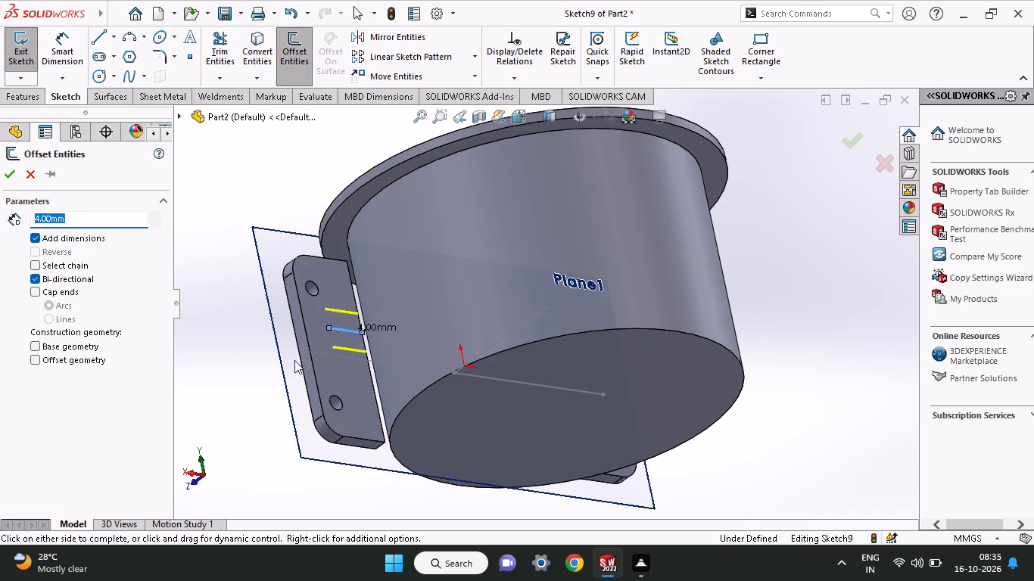
pyautogui.moveTo(70, 222); pyautogui.dragTo(0, 229)
pyautogui.press('1')
pyautogui.press('Return')
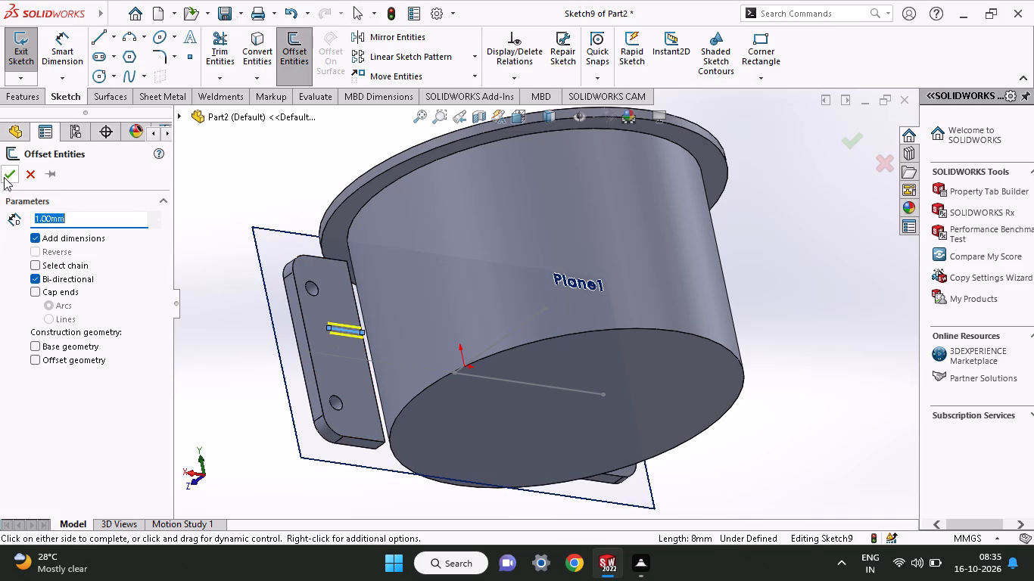
pyautogui.click(4, 178)
# Delete the middle source line between the two 1 mm offset lines.
pyautogui.keyDown('ctrl'); pyautogui.scroll(-7, 324, 306); pyautogui.keyUp('ctrl')
pyautogui.keyDown('ctrl'); pyautogui.scroll(-3, 469, 387); pyautogui.keyUp('ctrl')
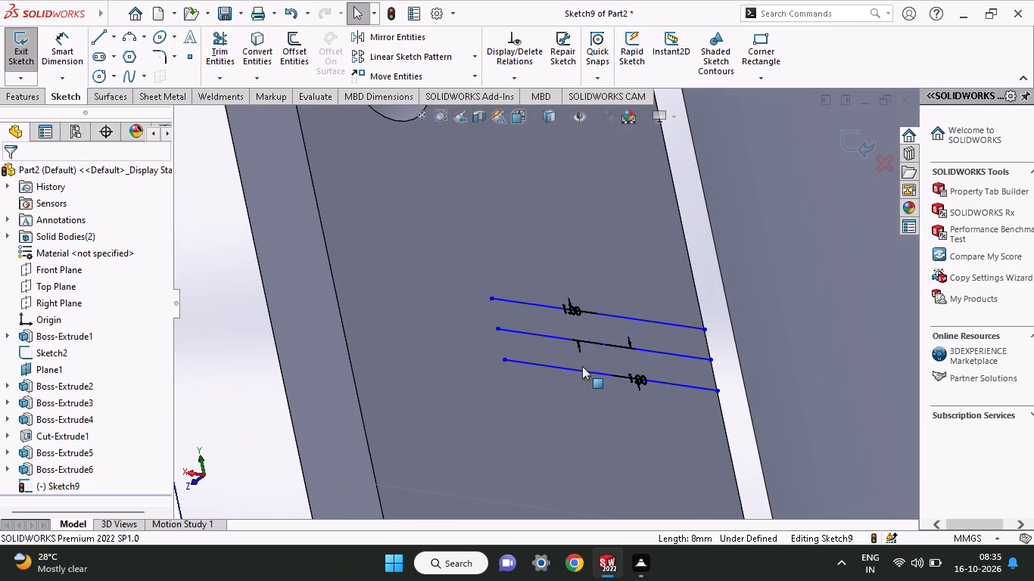
pyautogui.click(523, 334)
pyautogui.rightClick(523, 334)
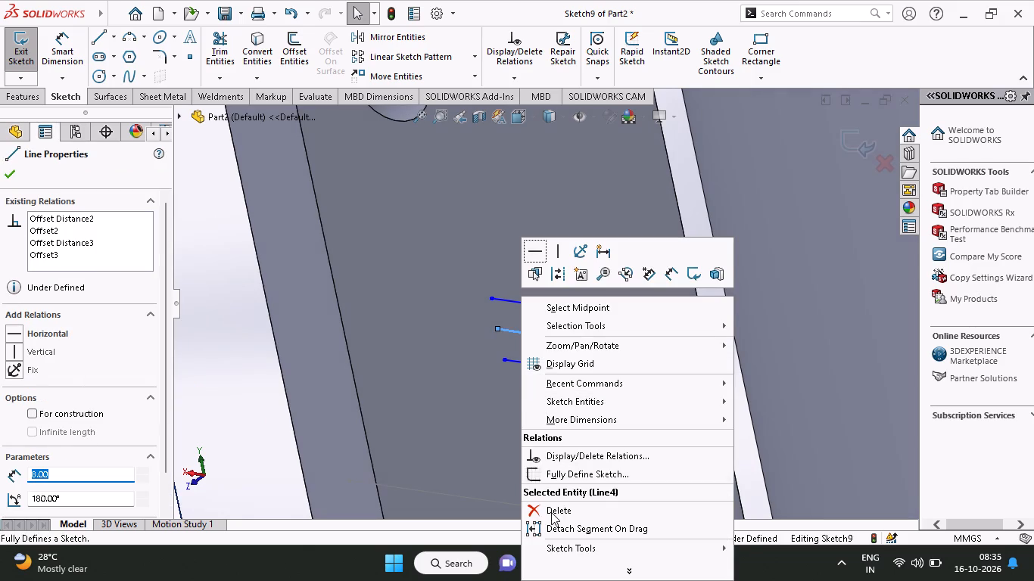
pyautogui.click(551, 512)
# Close the rib profile with two vertical lines joining the outer ends and the inner ends of the offset lines.
pyautogui.click(94, 38)
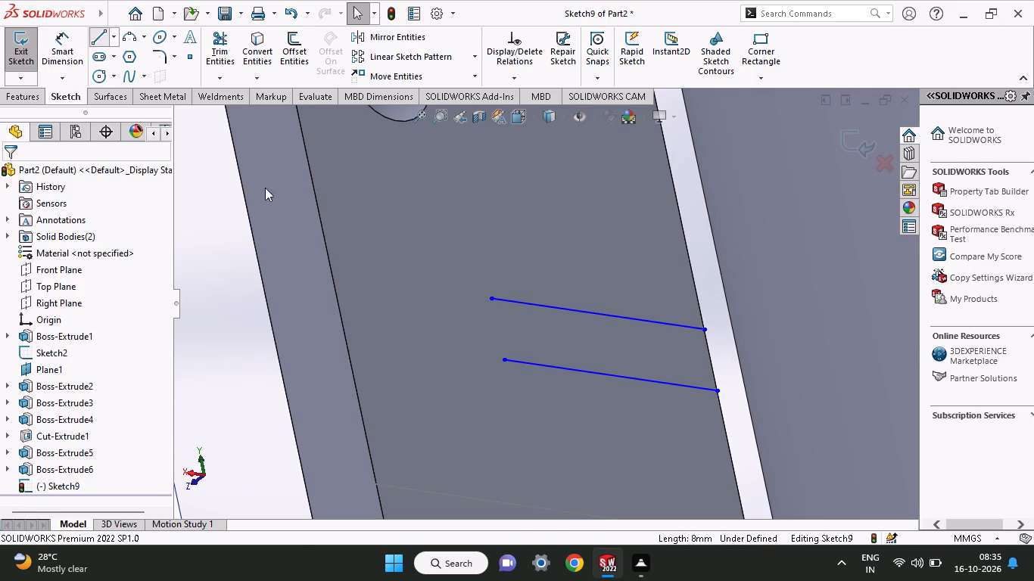
pyautogui.click(491, 300)
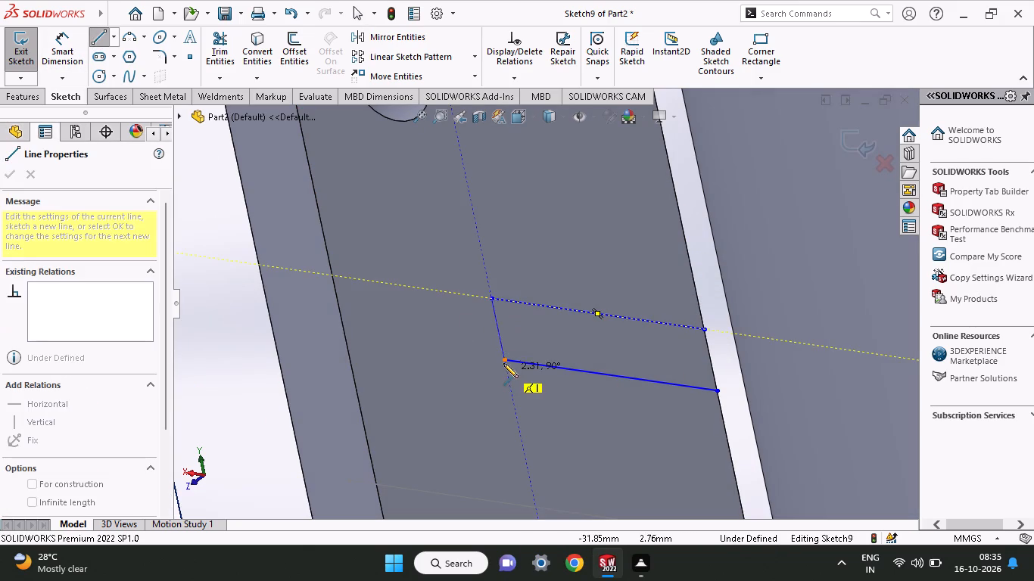
pyautogui.click(502, 360)
pyautogui.rightClick(519, 269)
pyautogui.click(534, 276)
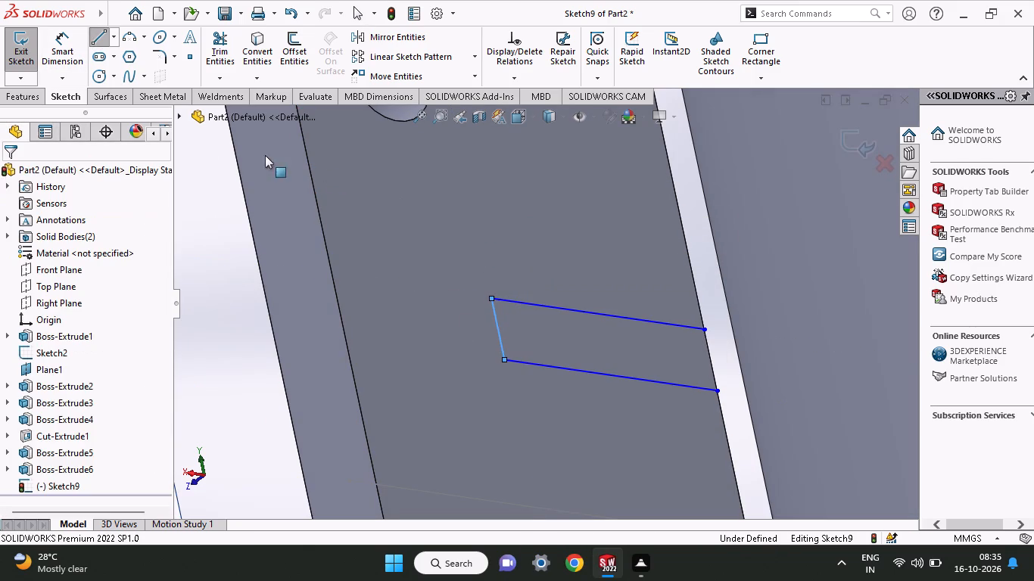
pyautogui.click(99, 39)
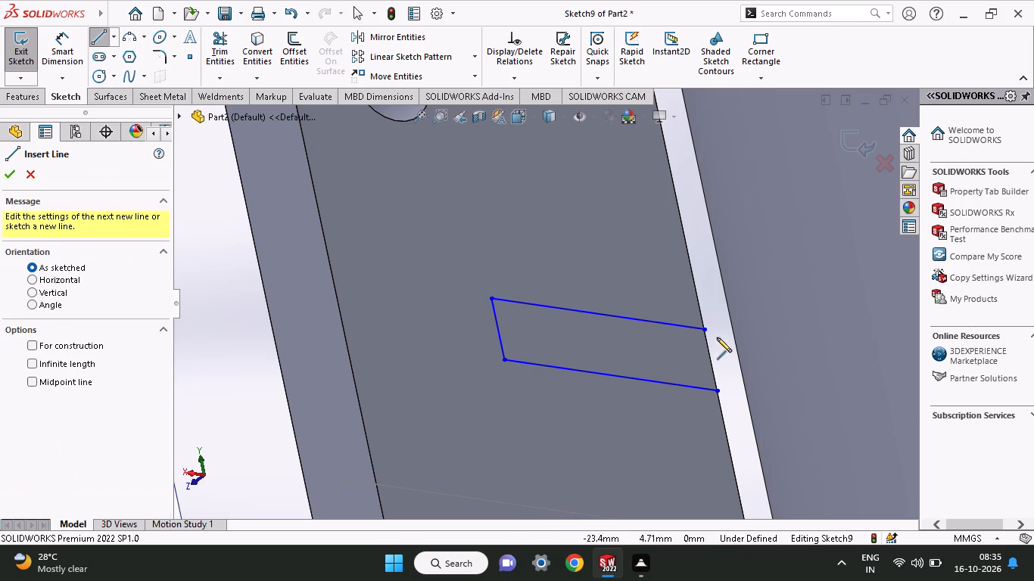
pyautogui.click(704, 331)
pyautogui.click(718, 391)
pyautogui.rightClick(596, 266)
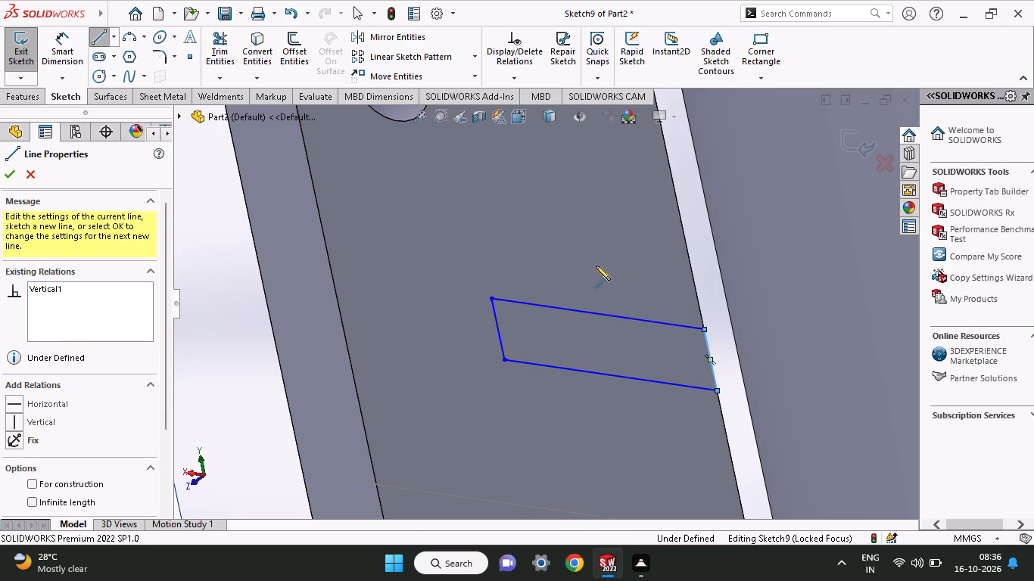
pyautogui.click(615, 281)
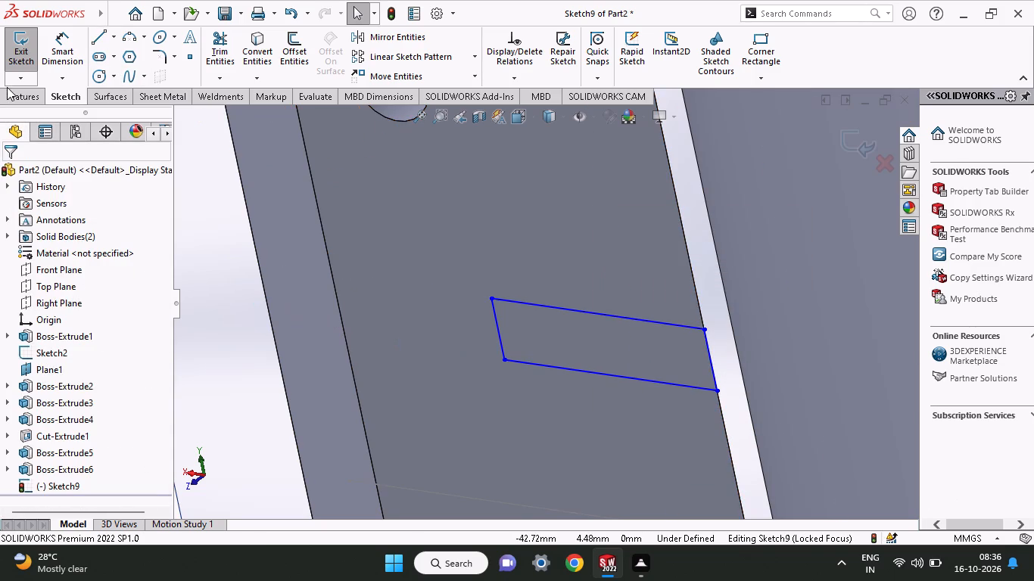
# Extrude the closed rib profile up to the cylinder's outer surface, merging the result.
pyautogui.click(11, 101)
pyautogui.click(28, 66)
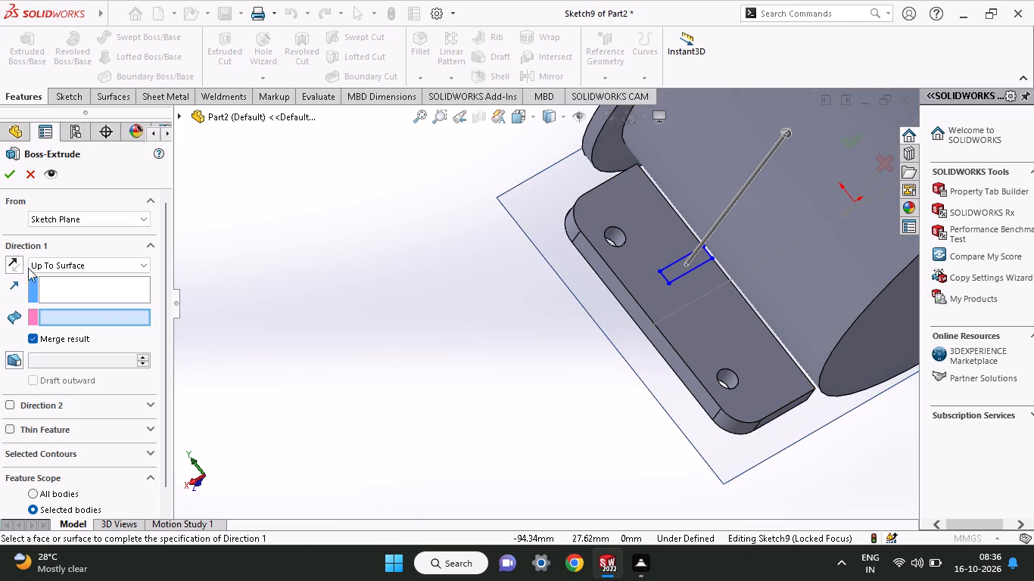
pyautogui.click(739, 220)
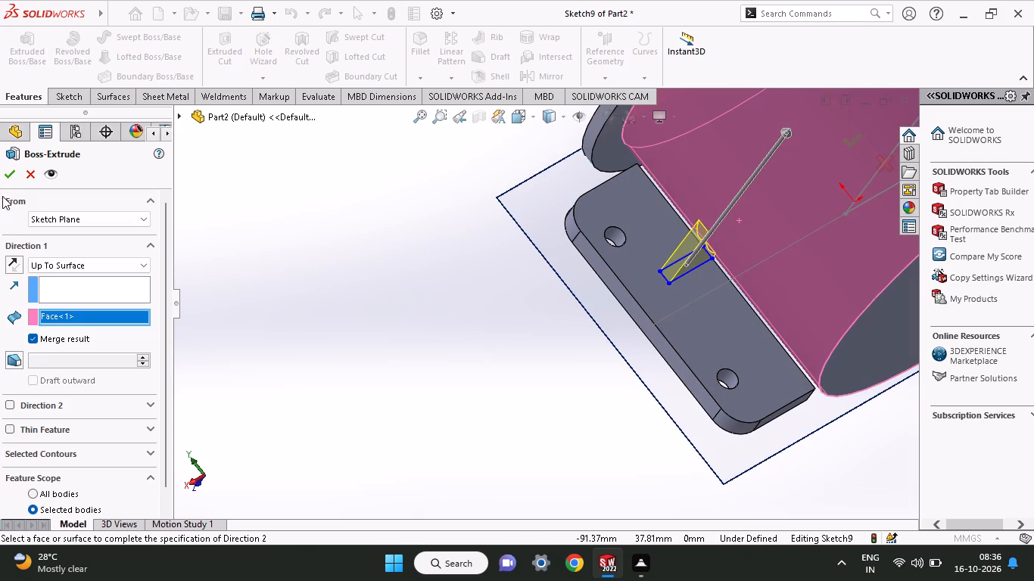
pyautogui.click(8, 181)
# Start a new sketch on the same holed lug face that carries the new rib.
pyautogui.moveTo(578, 316); pyautogui.dragTo(569, 284, button='middle')
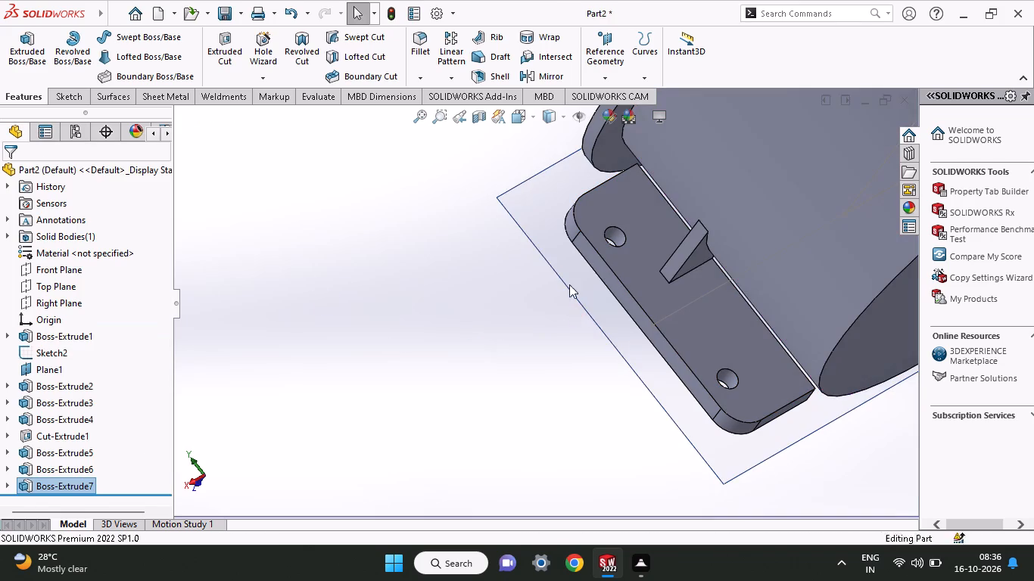
pyautogui.moveTo(569, 284); pyautogui.dragTo(615, 236, button='middle')
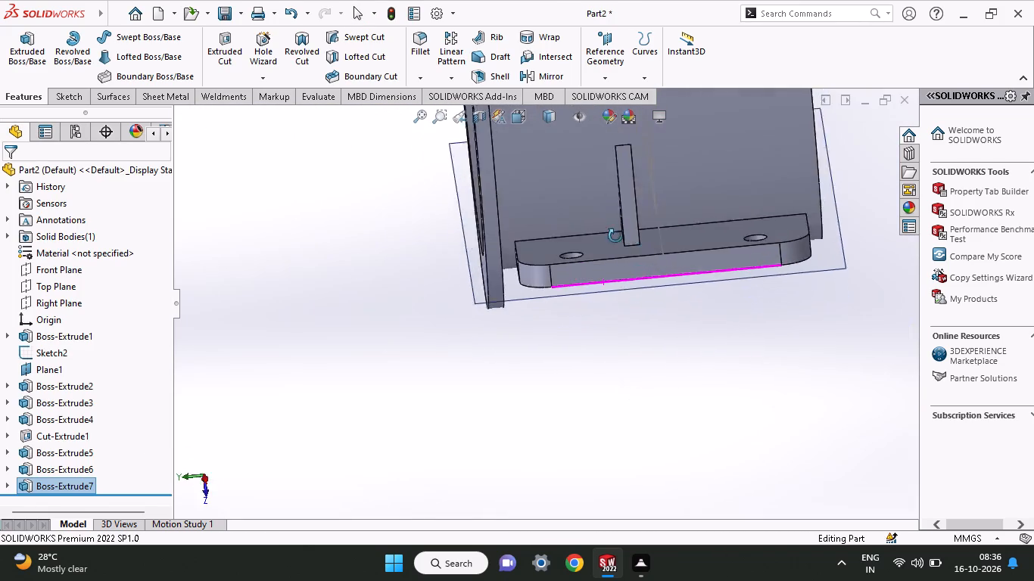
pyautogui.moveTo(615, 236); pyautogui.dragTo(615, 343, button='middle')
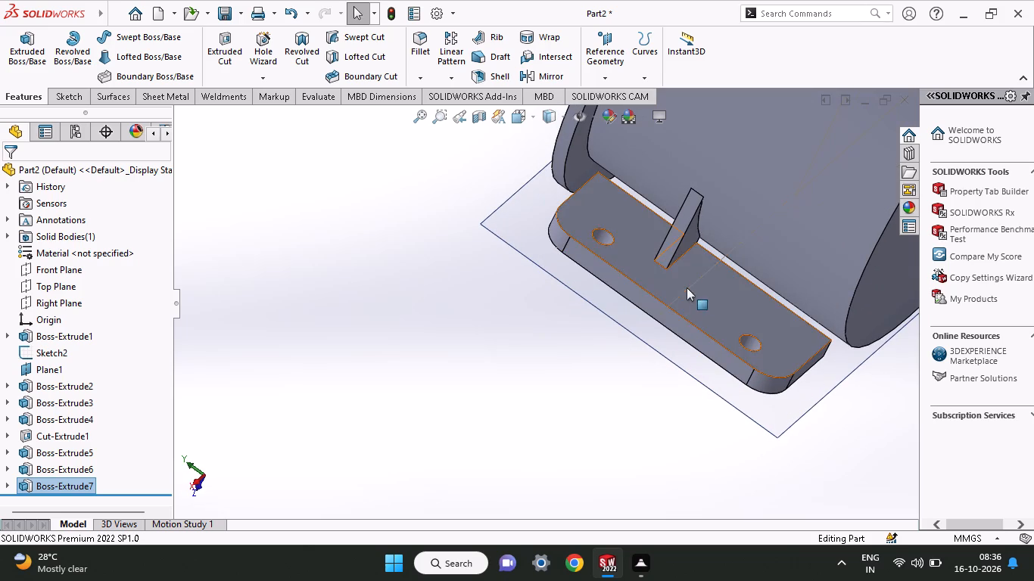
pyautogui.click(687, 287)
pyautogui.click(758, 252)
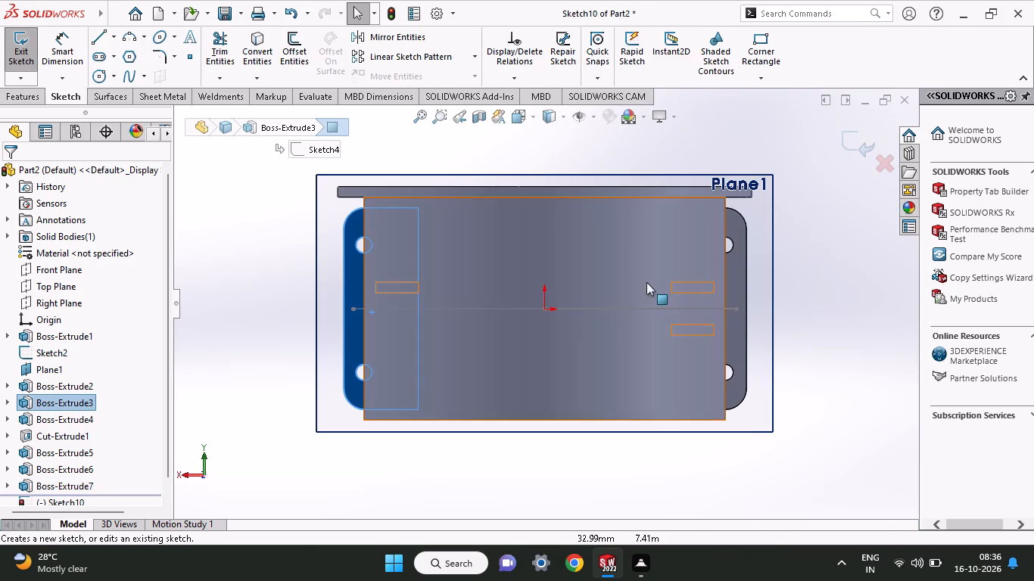
# Draw a horizontal line about 10 mm long outward along the lug's midline, starting at its inner edge.
pyautogui.click(98, 42)
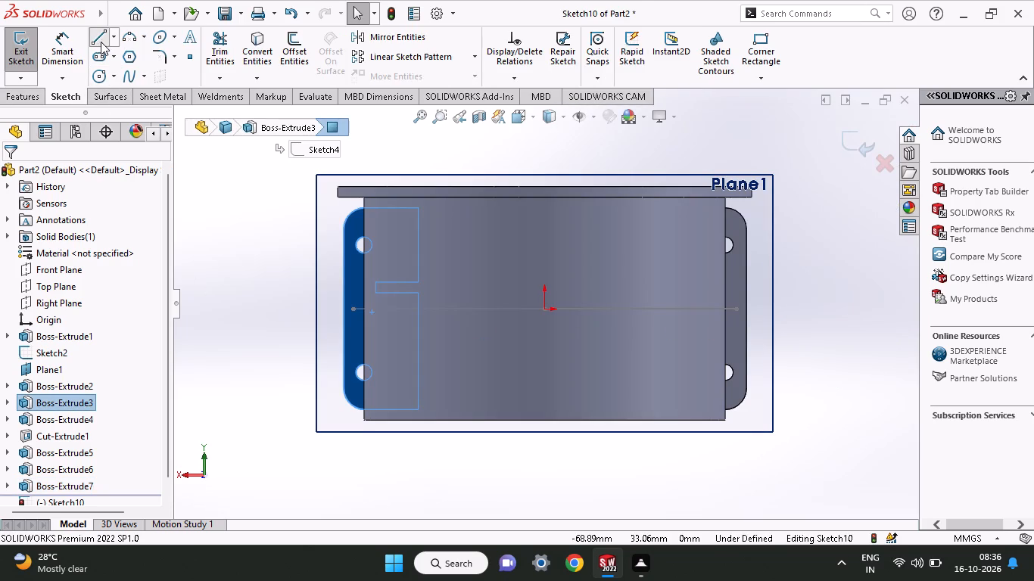
pyautogui.click(417, 309)
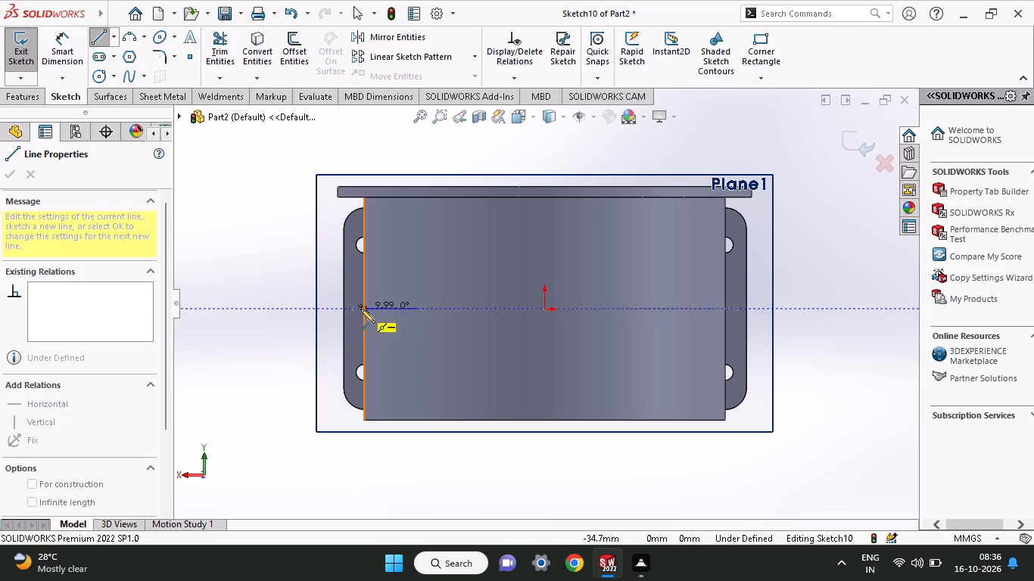
pyautogui.click(360, 309)
pyautogui.rightClick(309, 266)
pyautogui.click(322, 272)
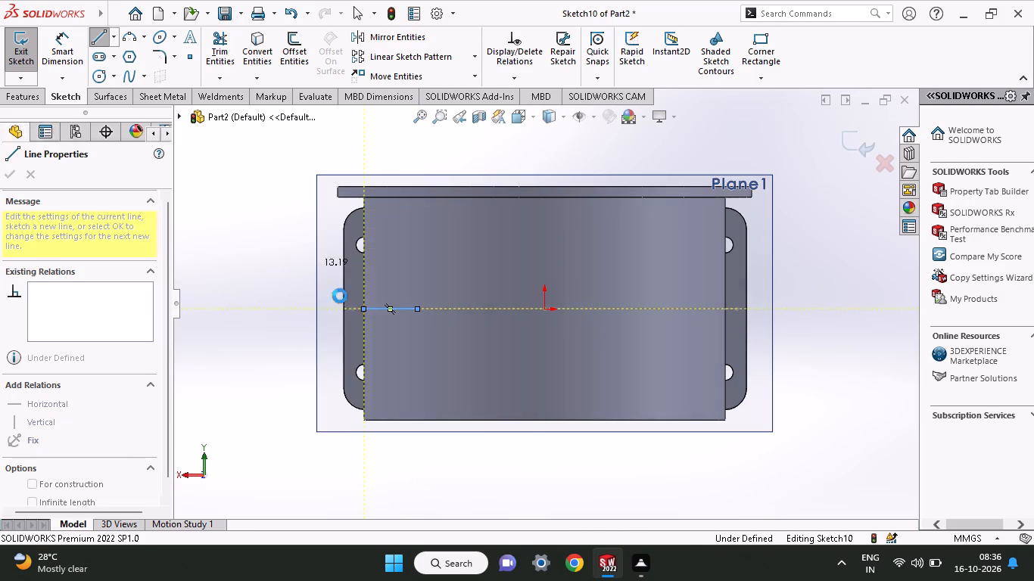
# Dimension the new midline line's length as 8 mm.
pyautogui.moveTo(371, 325); pyautogui.dragTo(403, 306, button='middle')
pyautogui.moveTo(403, 306); pyautogui.dragTo(406, 286, button='middle')
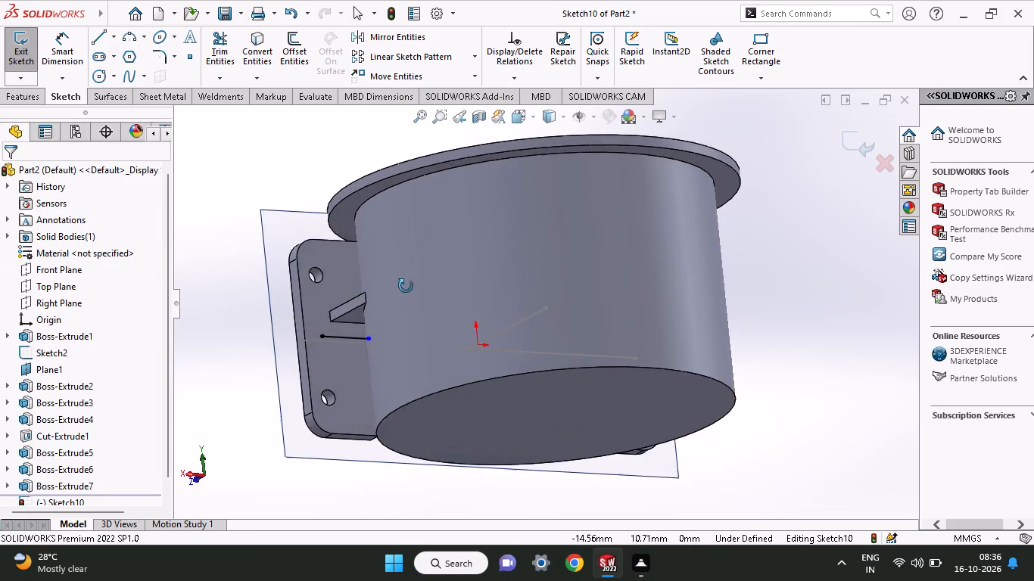
pyautogui.moveTo(406, 286); pyautogui.dragTo(431, 284, button='middle')
pyautogui.click(54, 54)
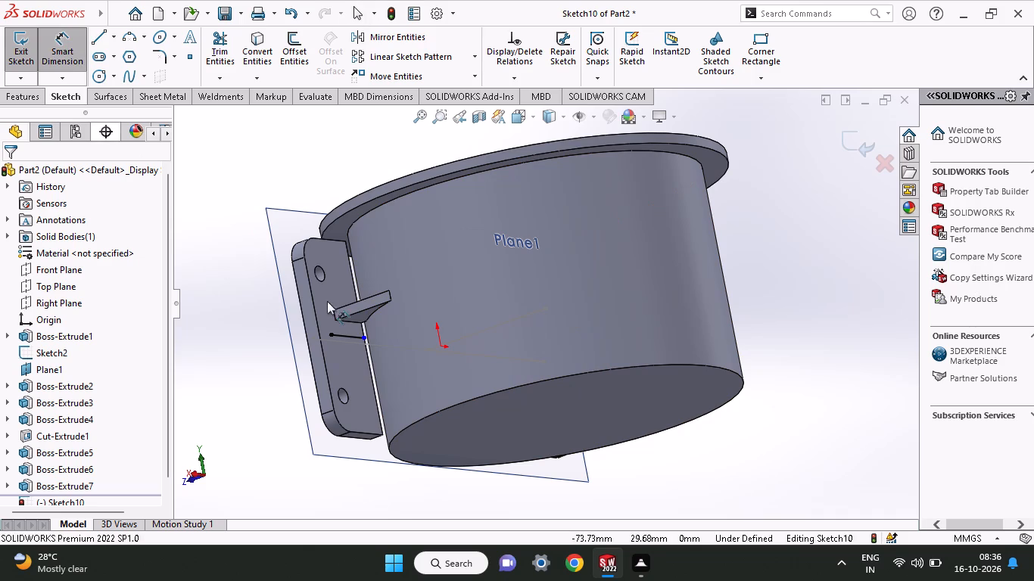
pyautogui.click(348, 336)
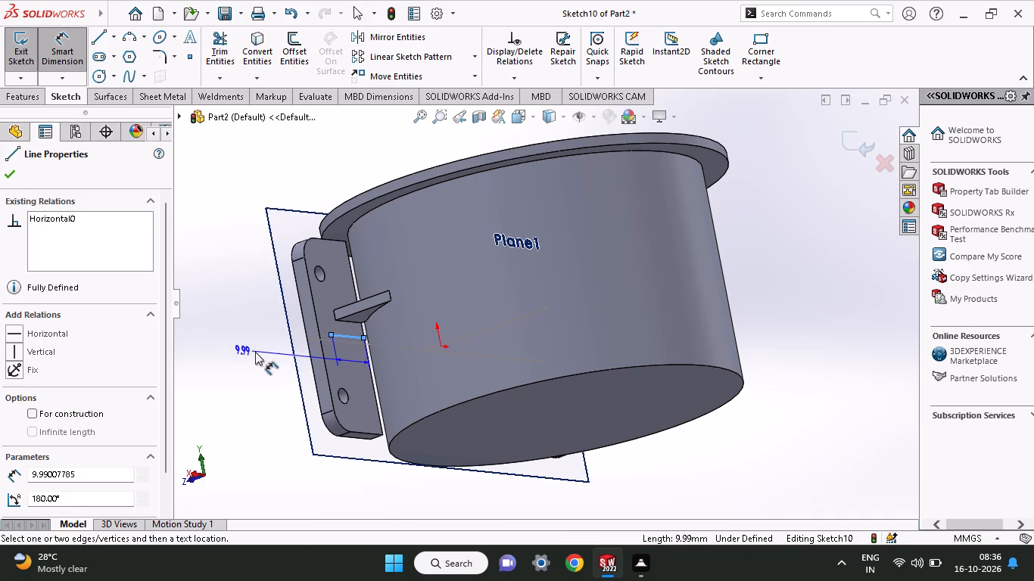
pyautogui.click(255, 352)
pyautogui.press('8')
pyautogui.press('Return')
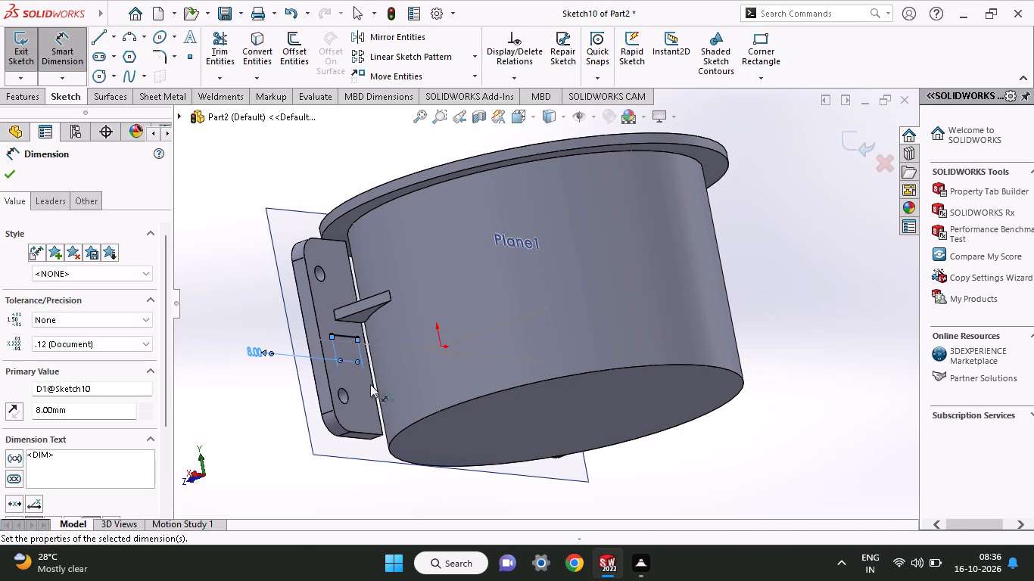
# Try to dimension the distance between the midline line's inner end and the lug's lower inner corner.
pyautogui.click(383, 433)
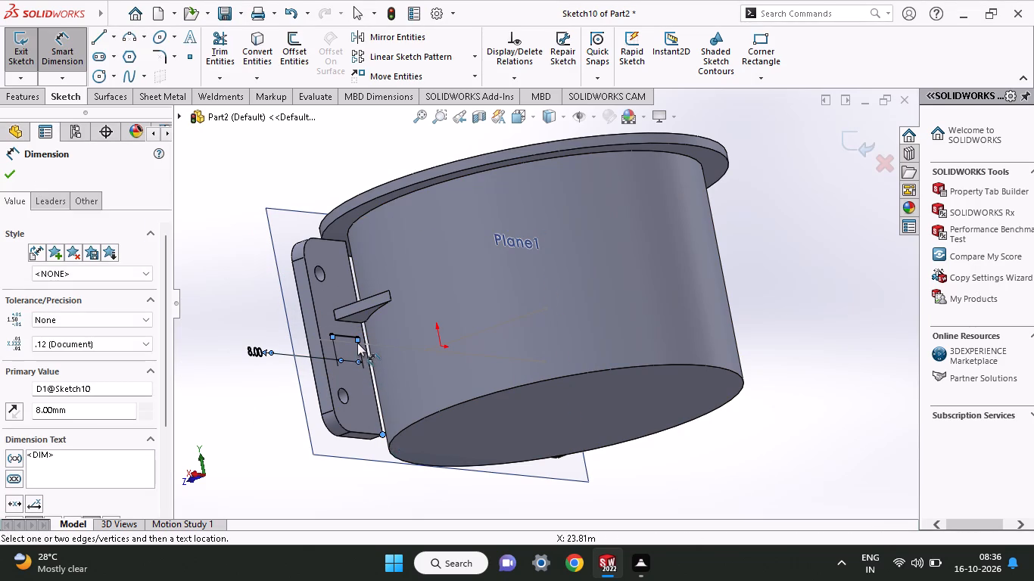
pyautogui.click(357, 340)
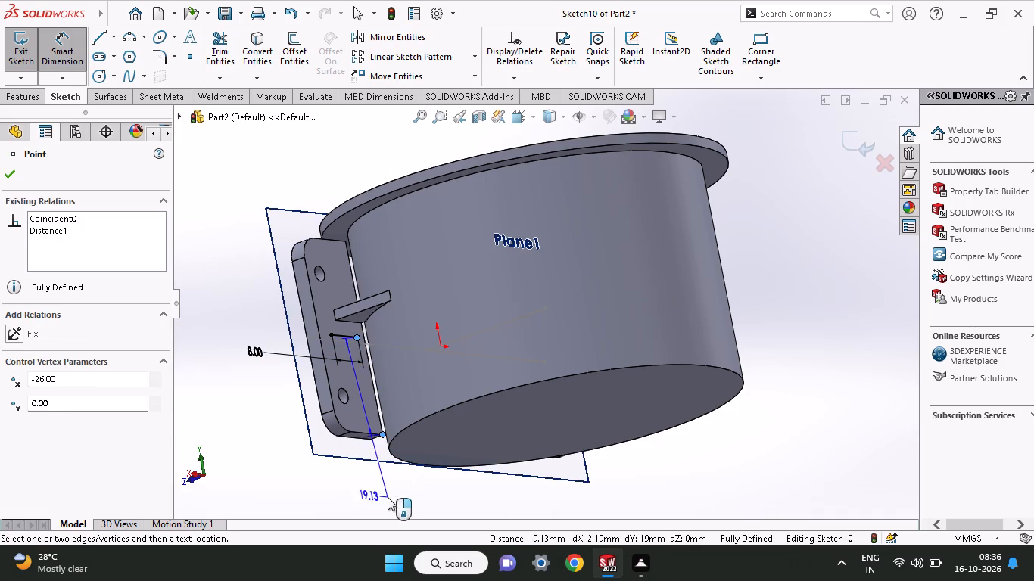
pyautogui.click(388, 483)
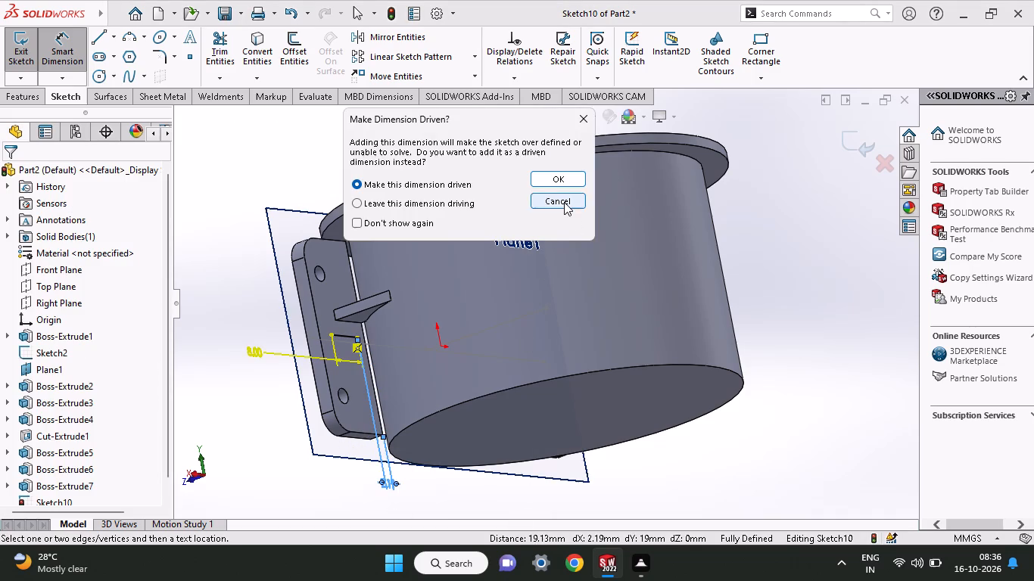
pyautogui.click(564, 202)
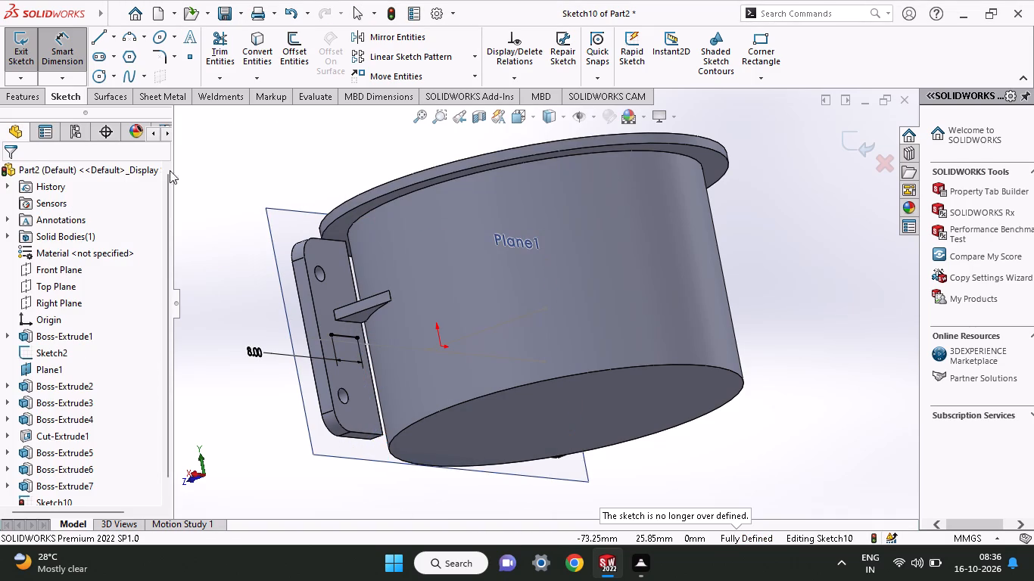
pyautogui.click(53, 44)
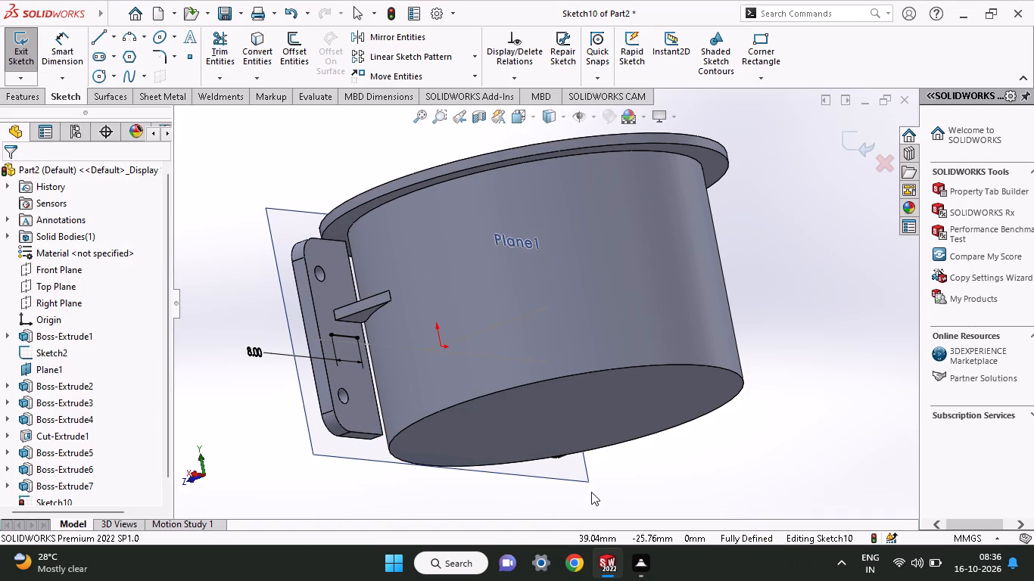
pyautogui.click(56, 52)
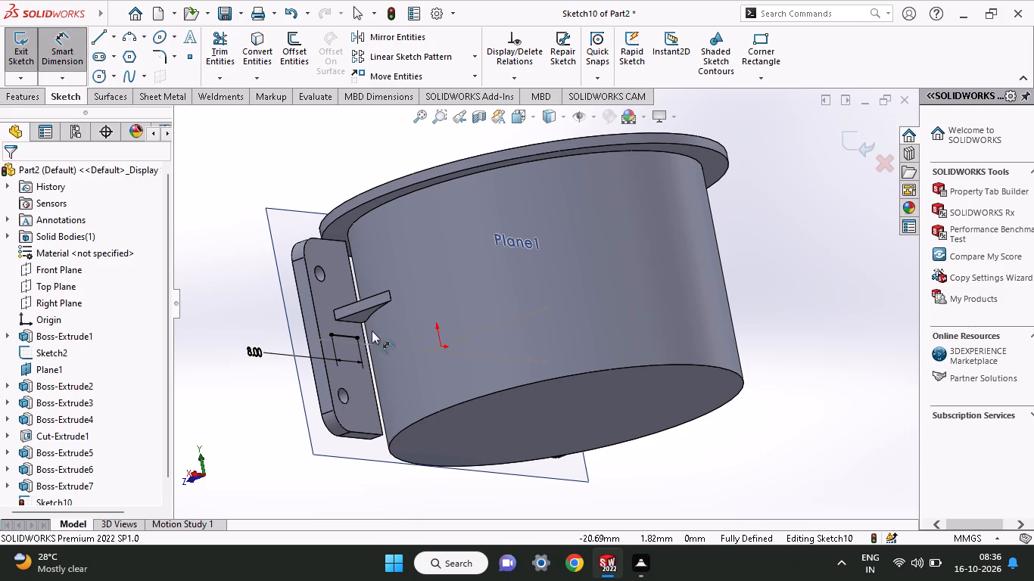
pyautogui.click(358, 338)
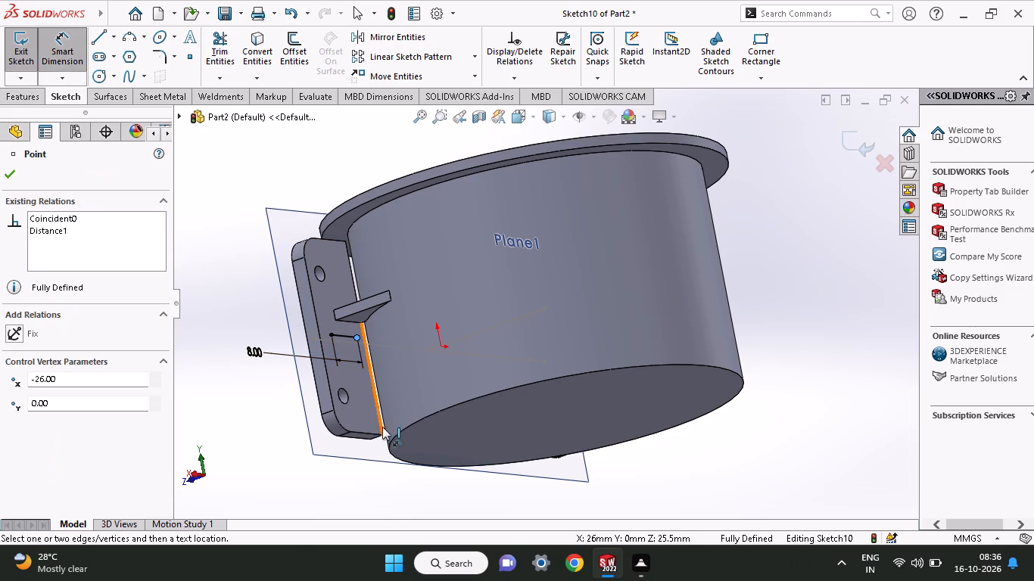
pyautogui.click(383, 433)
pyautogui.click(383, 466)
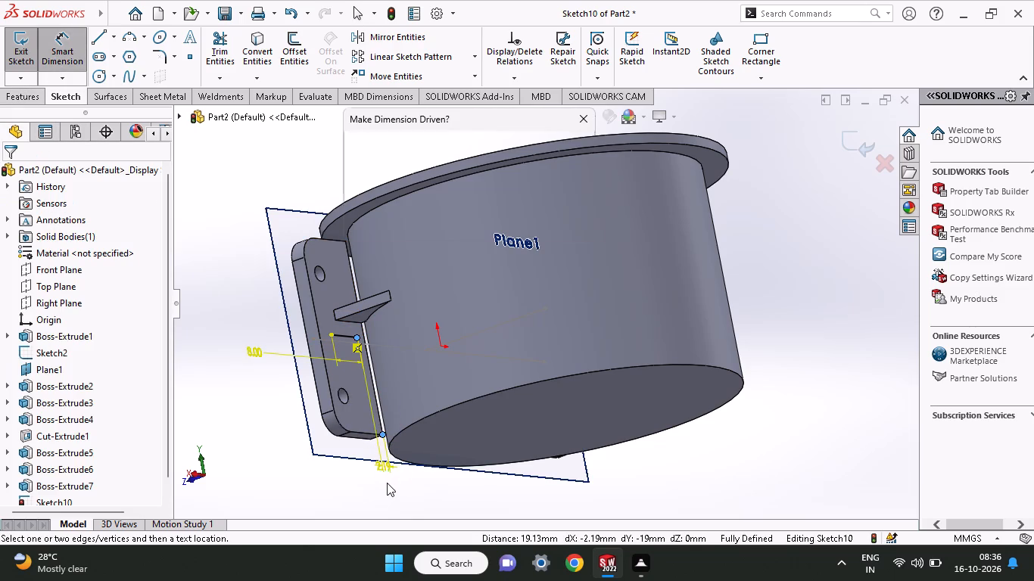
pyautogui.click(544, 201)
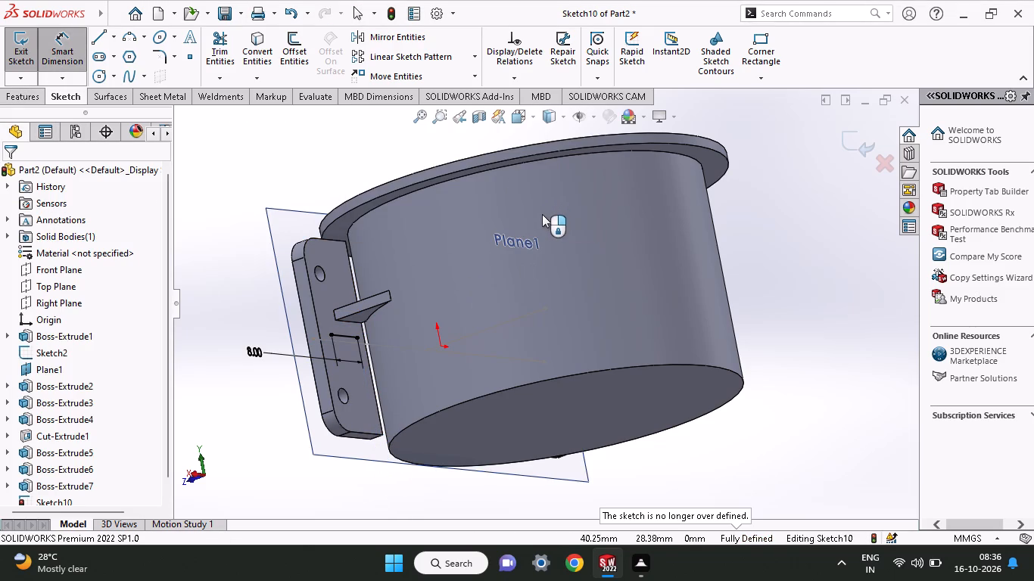
# Undo the 8 mm dimension and the line drawn along the lug's midline.
pyautogui.hotkey('ctrl', 'z')
pyautogui.hotkey('ctrl', 'z')
pyautogui.hotkey('ctrl', 'z')
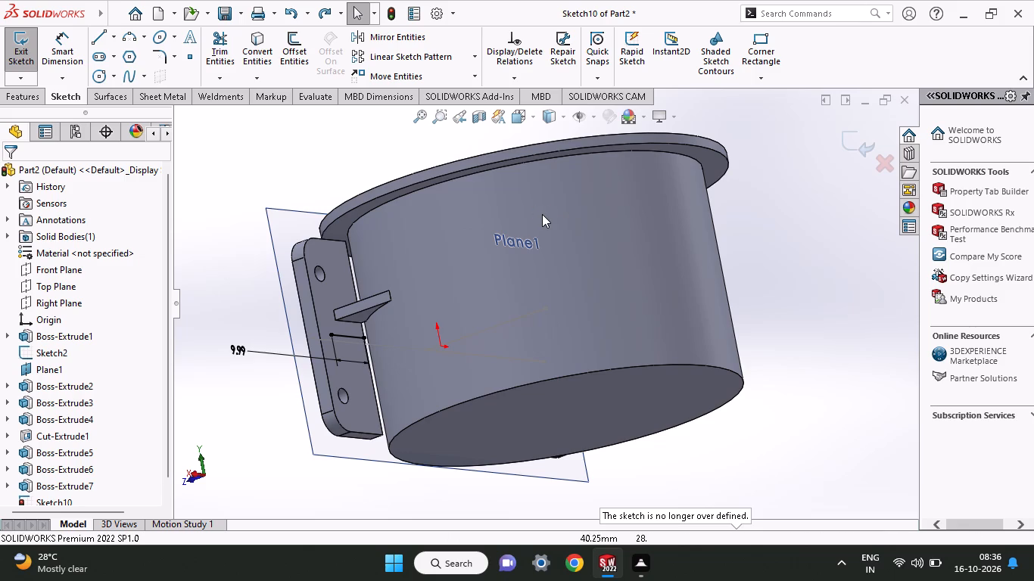
pyautogui.hotkey('ctrl', 'z')
pyautogui.hotkey('ctrl', 'z')
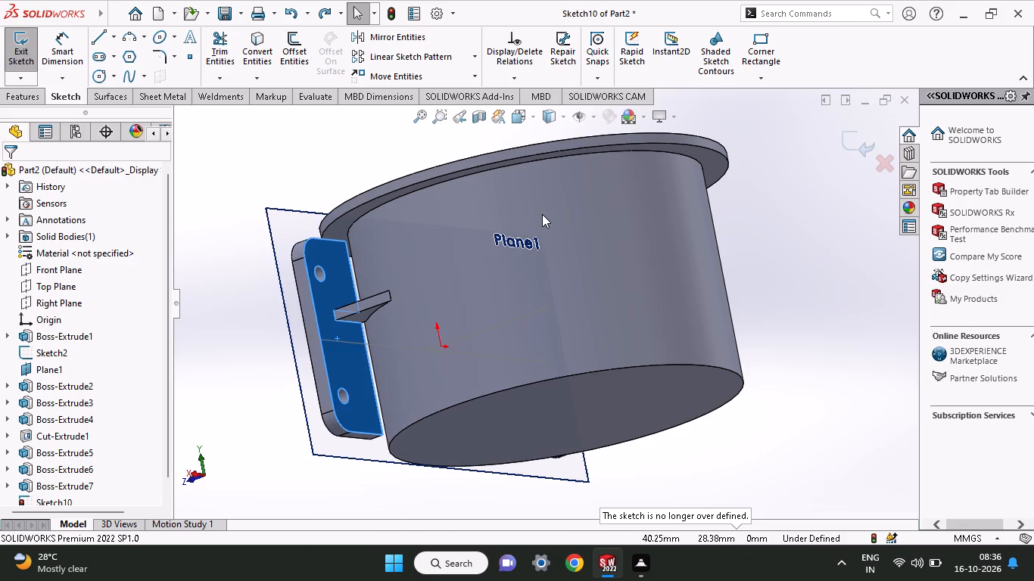
# Draw a horizontal line about 6.7 mm long outward along the lug's midline, starting at its inner edge.
pyautogui.click(91, 39)
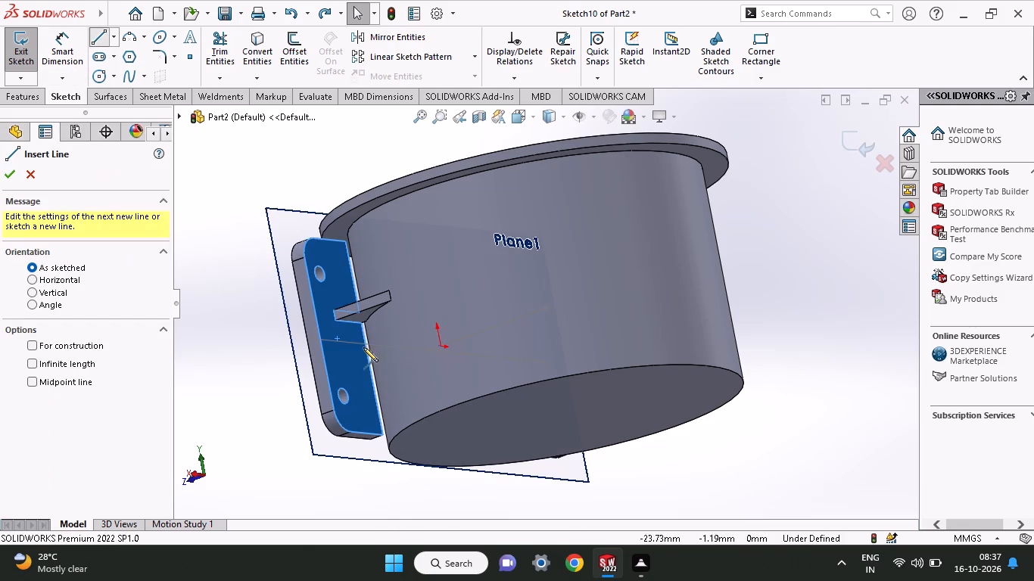
pyautogui.click(366, 343)
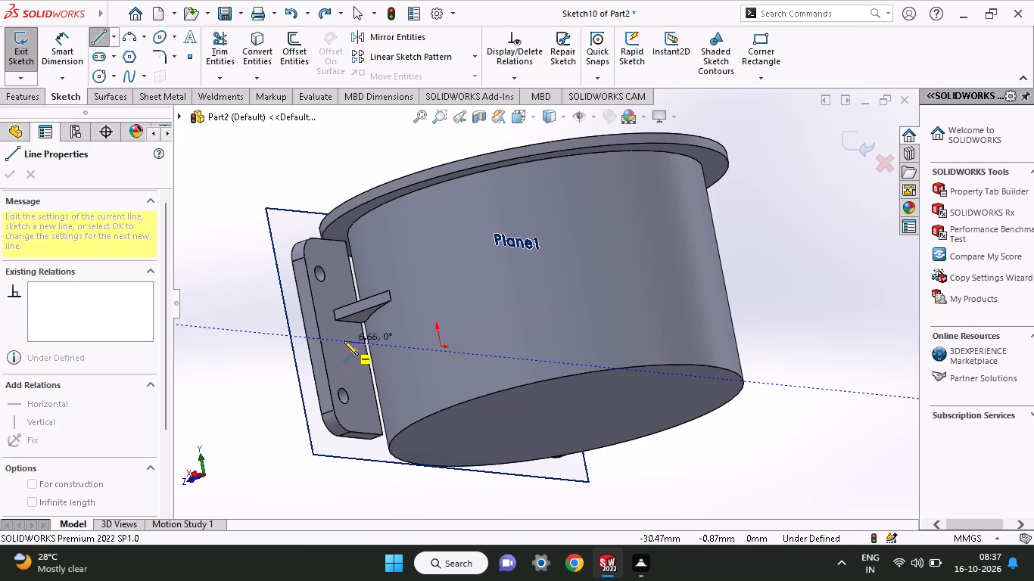
pyautogui.click(344, 340)
pyautogui.rightClick(229, 337)
pyautogui.click(233, 343)
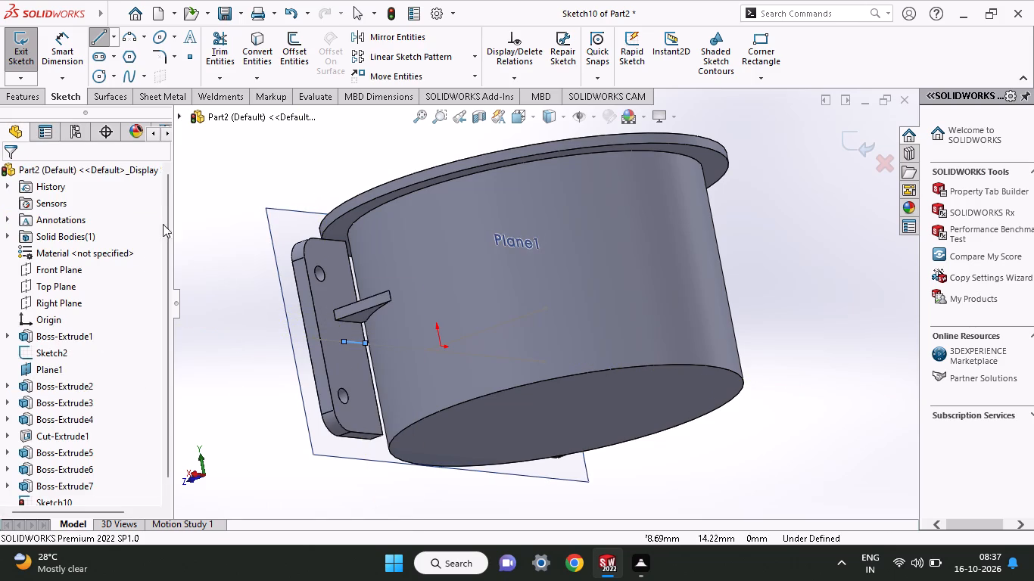
# Dimension the redrawn midline line's length as 8 mm.
pyautogui.click(61, 48)
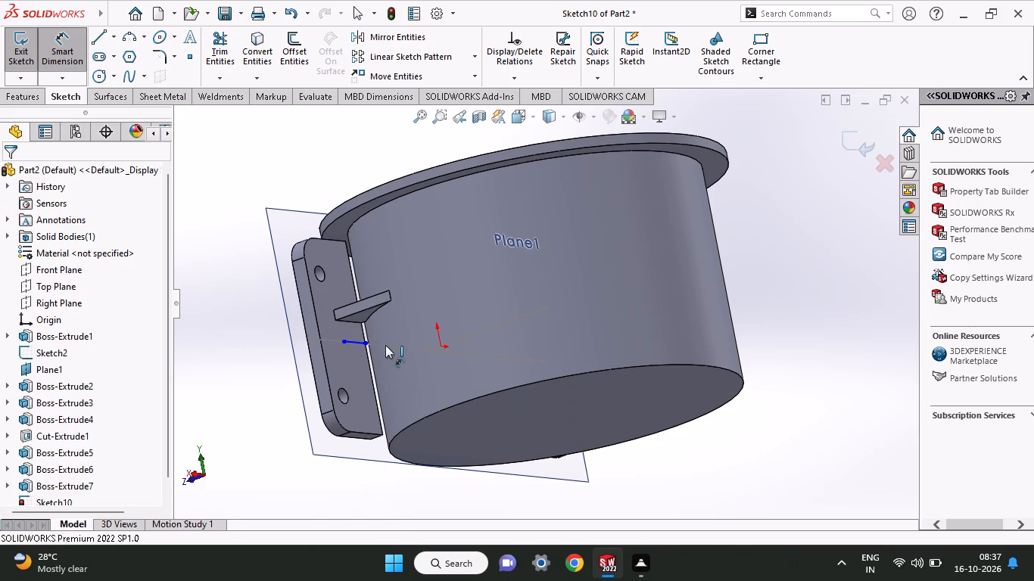
pyautogui.click(358, 344)
pyautogui.click(355, 364)
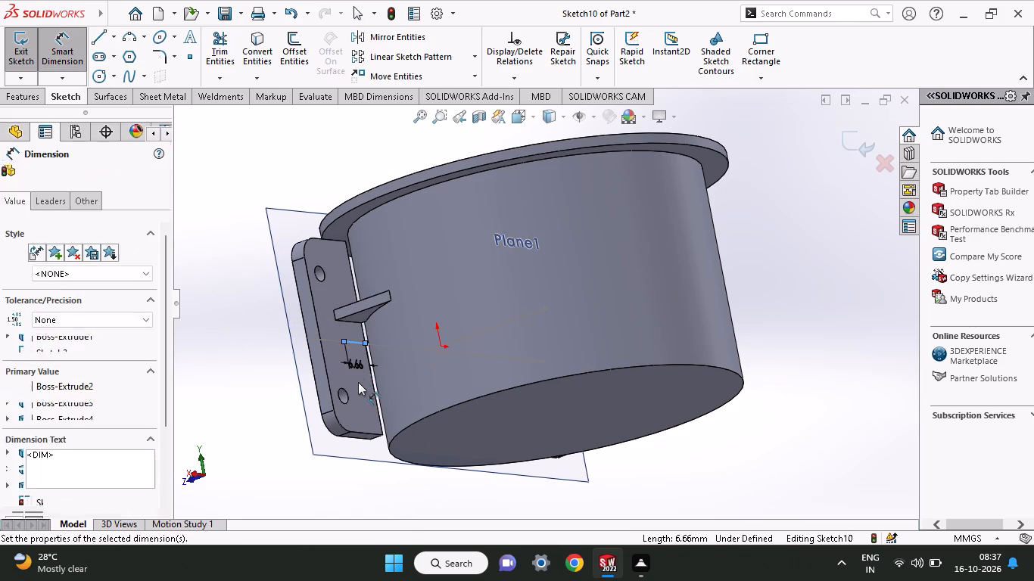
pyautogui.press('8')
pyautogui.press('Return')
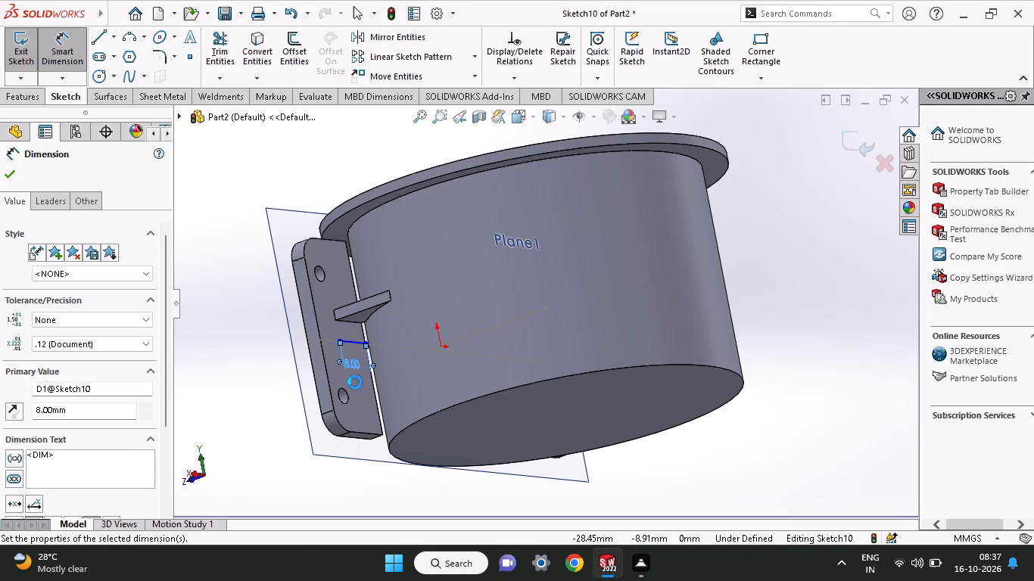
pyautogui.click(14, 176)
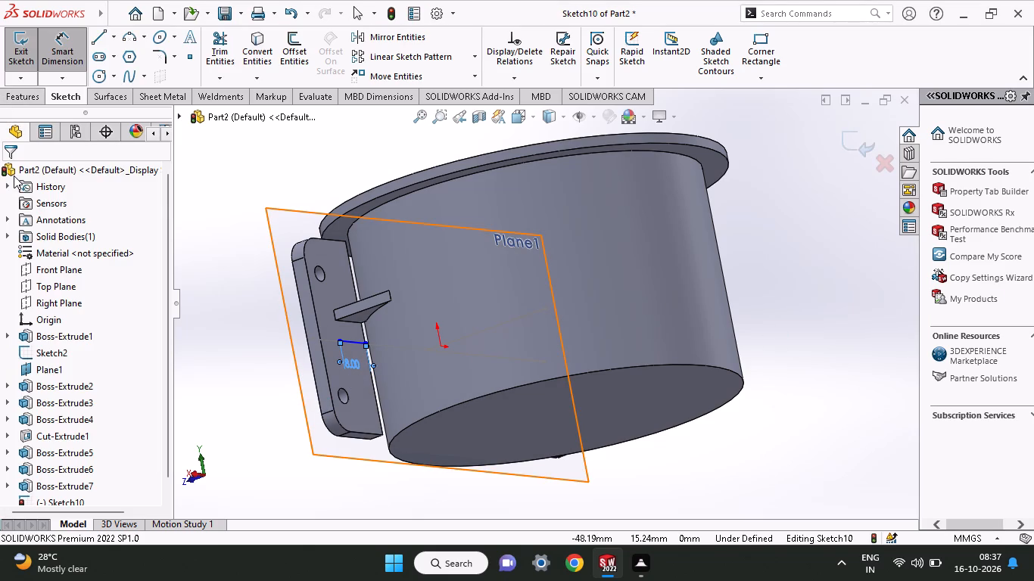
# Offset the midline line by 4 mm in one direction only, towards the lug's lower hole.
pyautogui.click(298, 58)
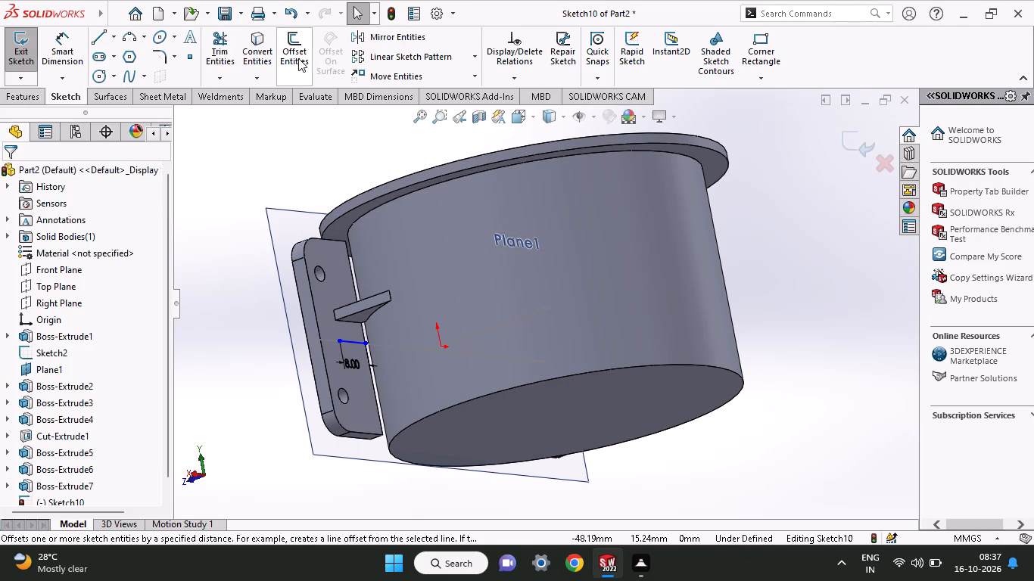
pyautogui.click(351, 343)
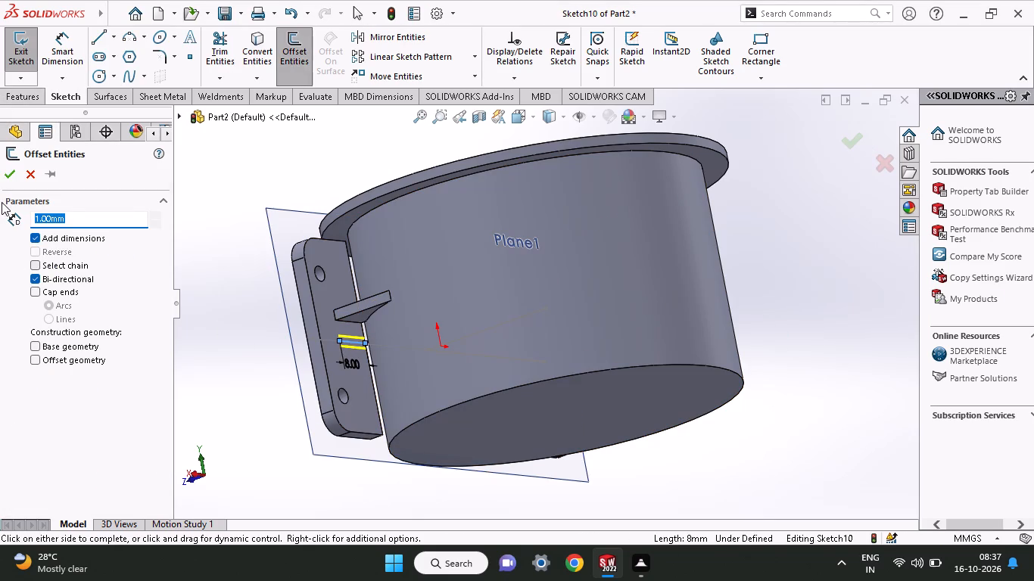
pyautogui.moveTo(82, 224); pyautogui.dragTo(0, 198)
pyautogui.press('4')
pyautogui.press('Return')
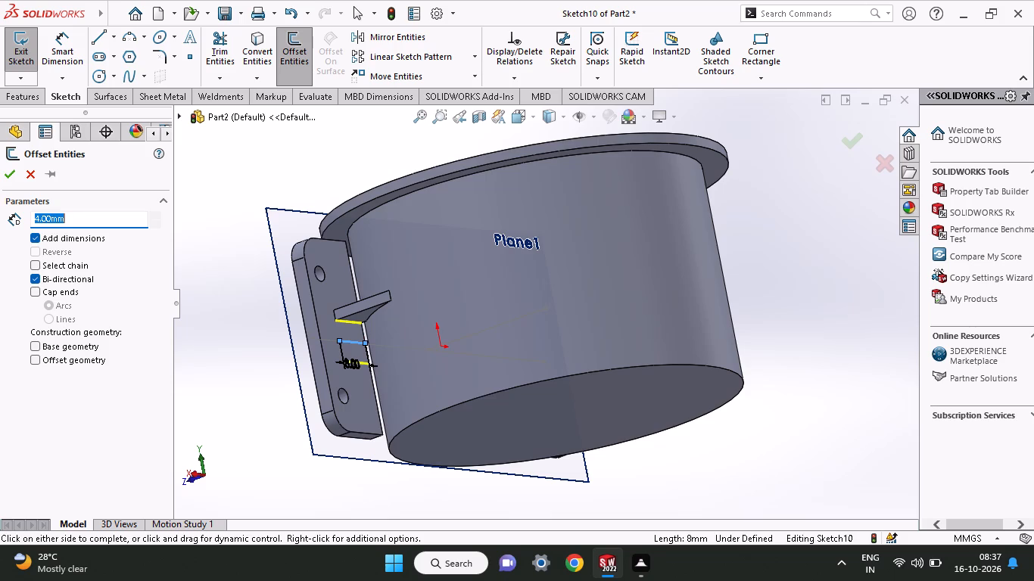
pyautogui.click(50, 274)
pyautogui.click(56, 253)
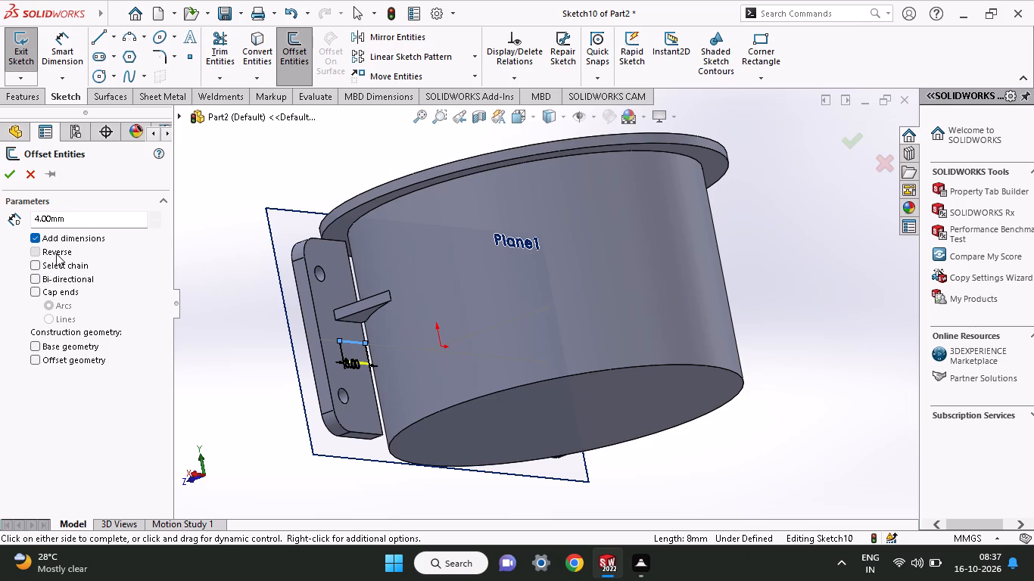
pyautogui.click(10, 175)
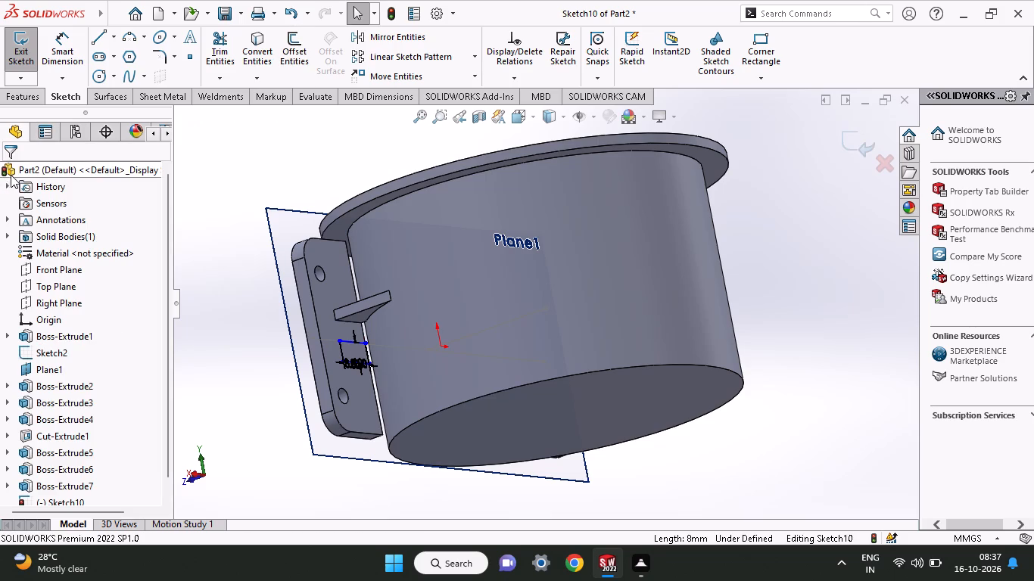
# Trim away the original midline line, keeping only its offset copy.
pyautogui.click(222, 56)
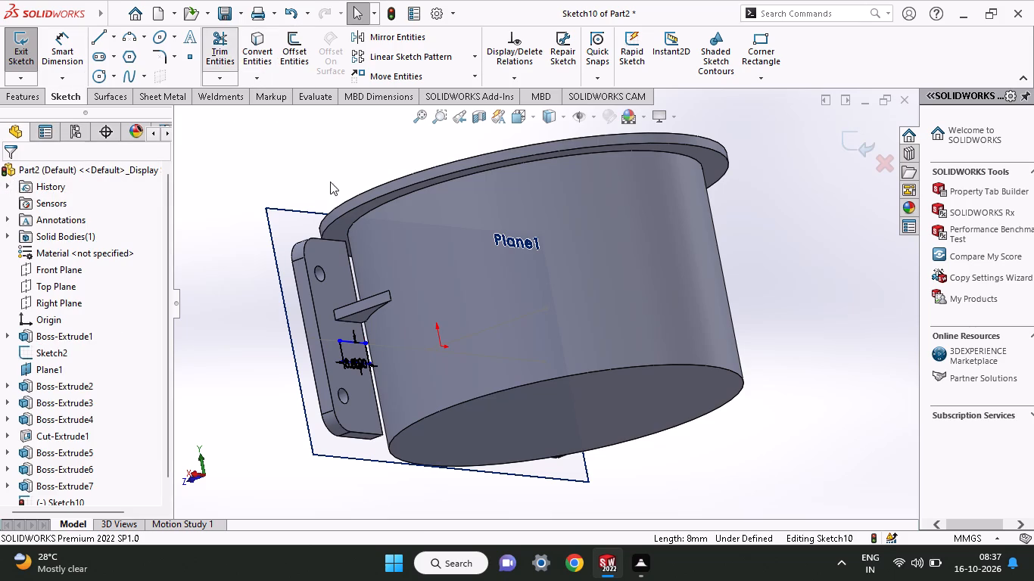
pyautogui.moveTo(363, 326); pyautogui.dragTo(355, 344)
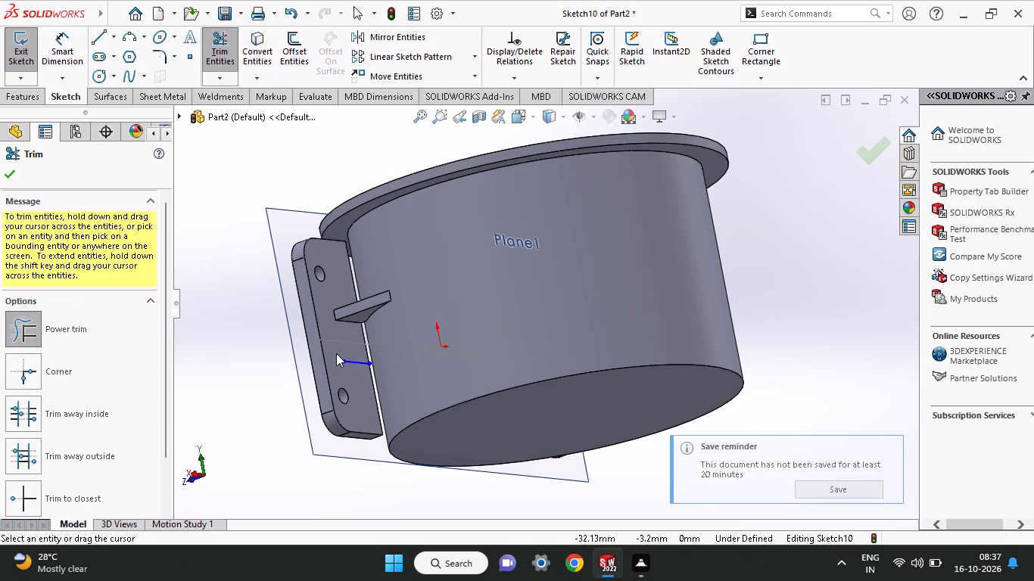
pyautogui.click(10, 168)
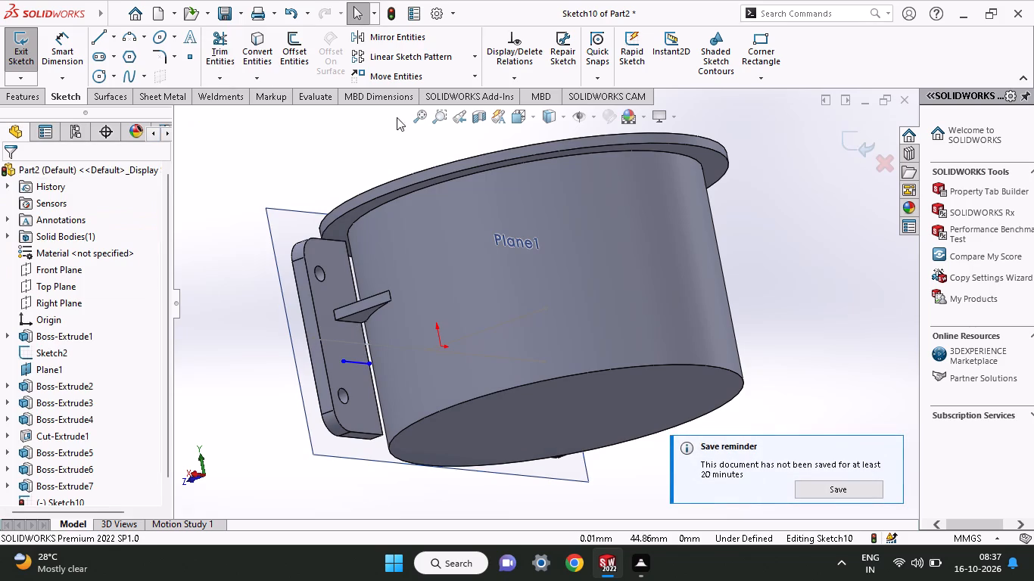
# Offset the remaining line by 1 mm in the reversed direction, towards the lug's lower hole.
pyautogui.click(291, 58)
pyautogui.click(354, 362)
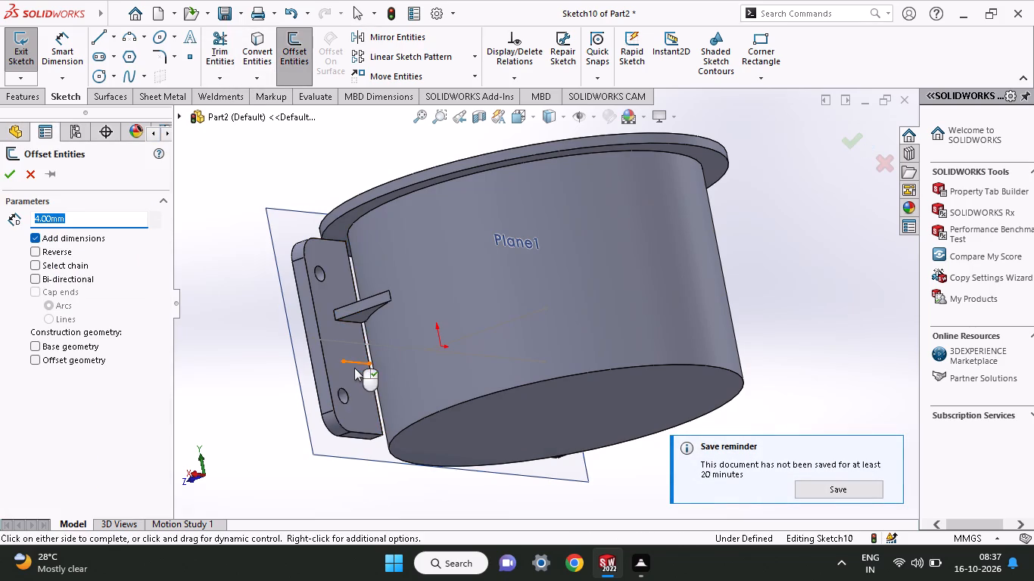
pyautogui.click(33, 255)
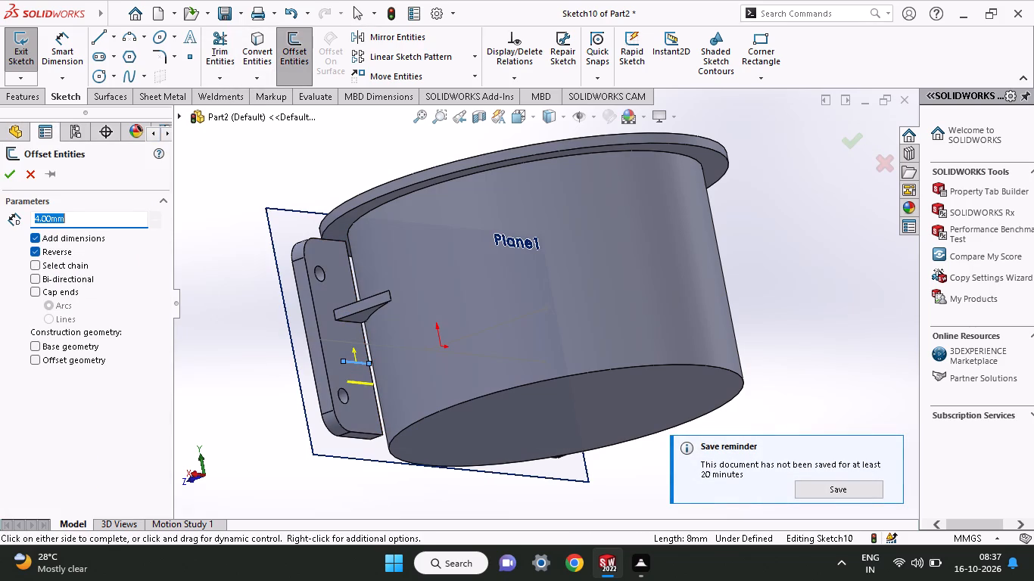
pyautogui.moveTo(89, 225); pyautogui.dragTo(0, 224)
pyautogui.press('1')
pyautogui.press('Return')
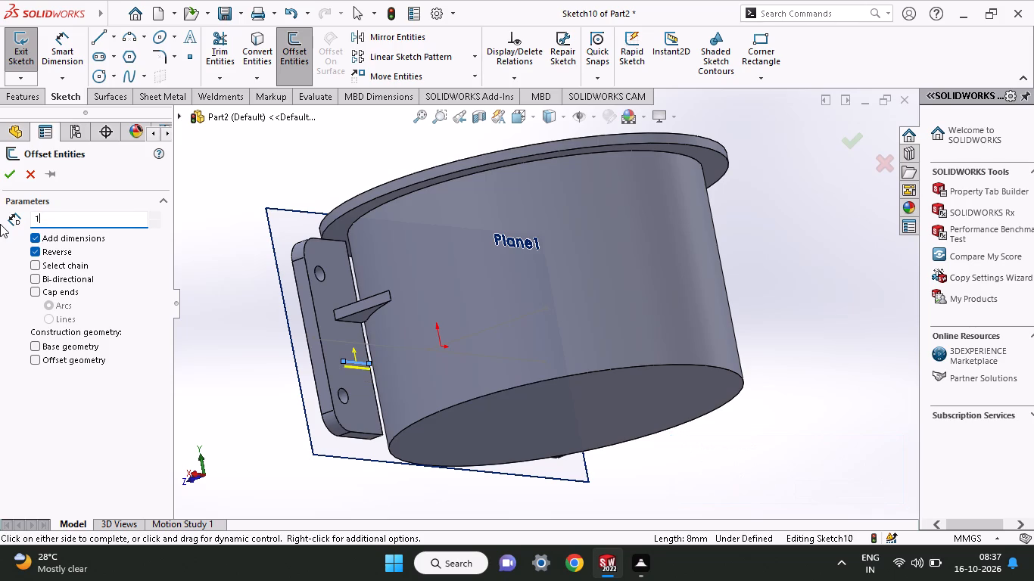
pyautogui.click(5, 176)
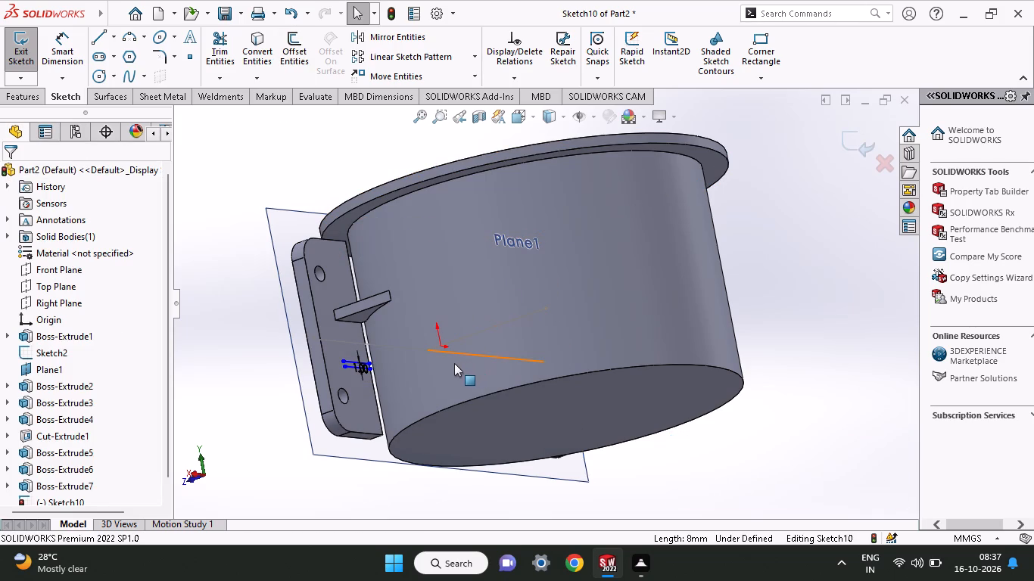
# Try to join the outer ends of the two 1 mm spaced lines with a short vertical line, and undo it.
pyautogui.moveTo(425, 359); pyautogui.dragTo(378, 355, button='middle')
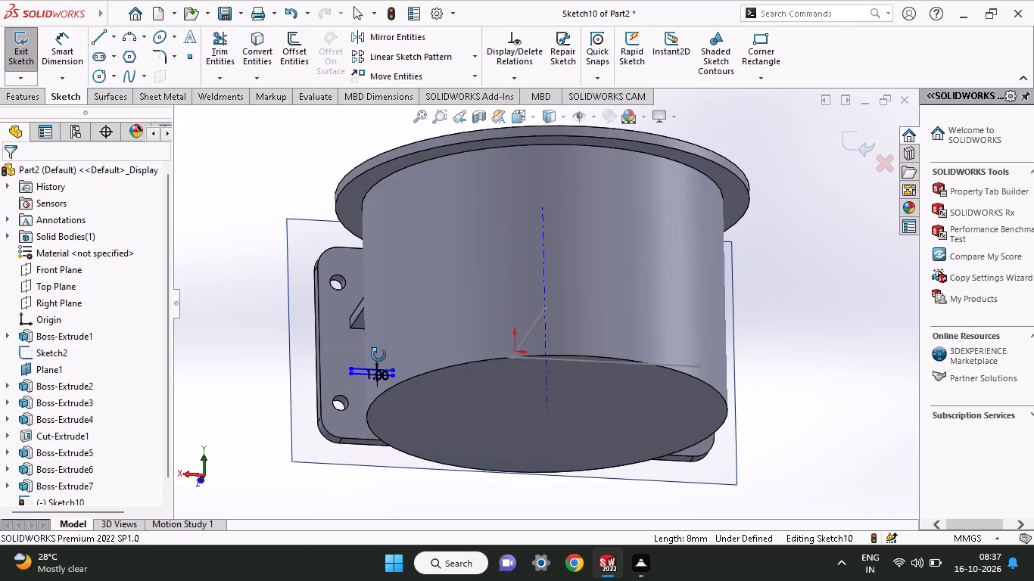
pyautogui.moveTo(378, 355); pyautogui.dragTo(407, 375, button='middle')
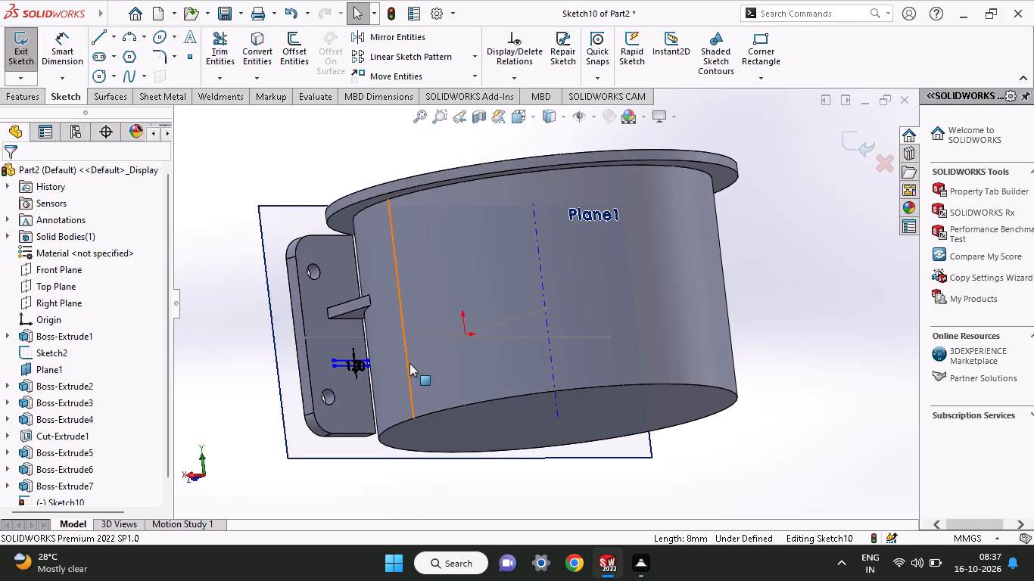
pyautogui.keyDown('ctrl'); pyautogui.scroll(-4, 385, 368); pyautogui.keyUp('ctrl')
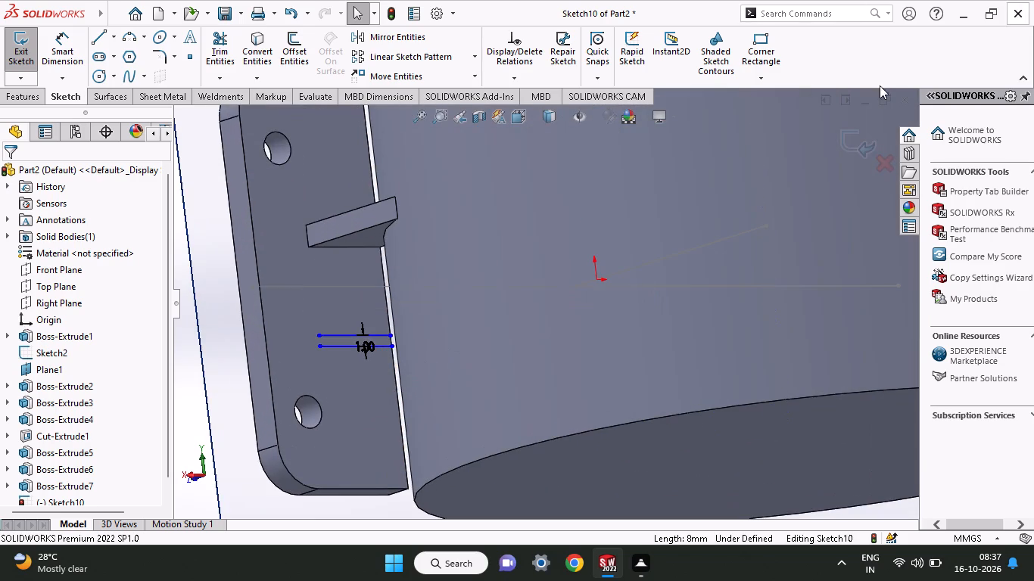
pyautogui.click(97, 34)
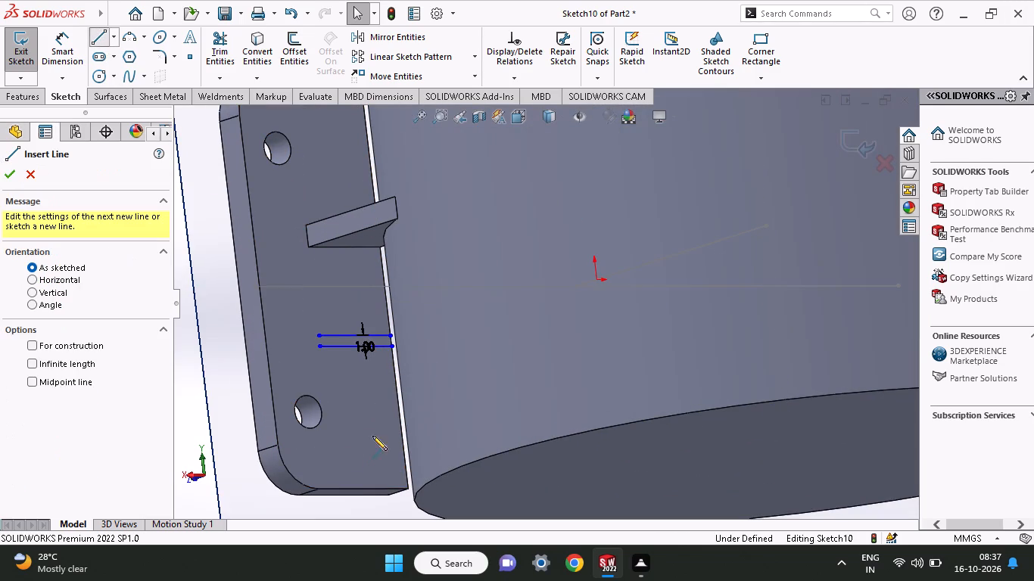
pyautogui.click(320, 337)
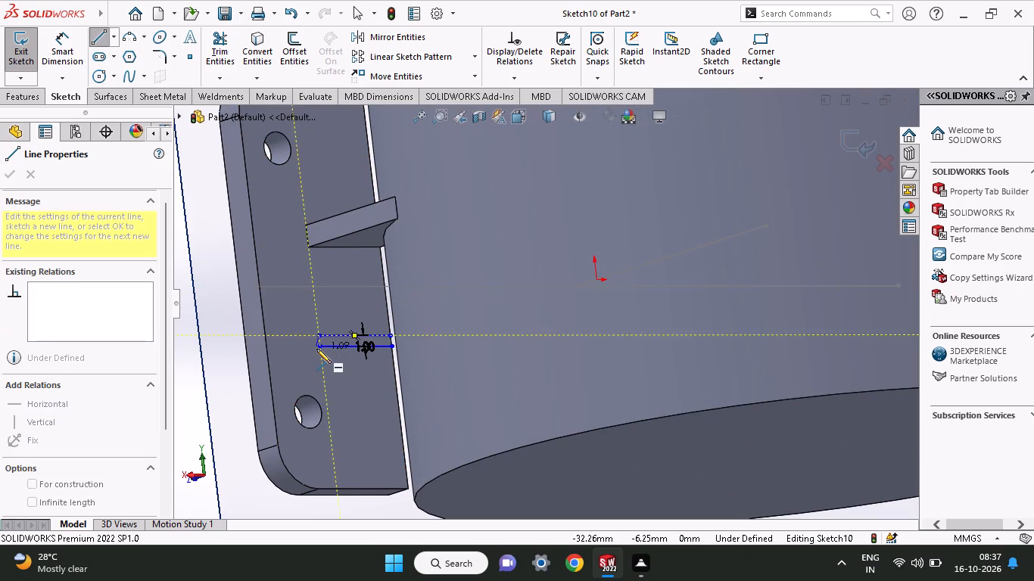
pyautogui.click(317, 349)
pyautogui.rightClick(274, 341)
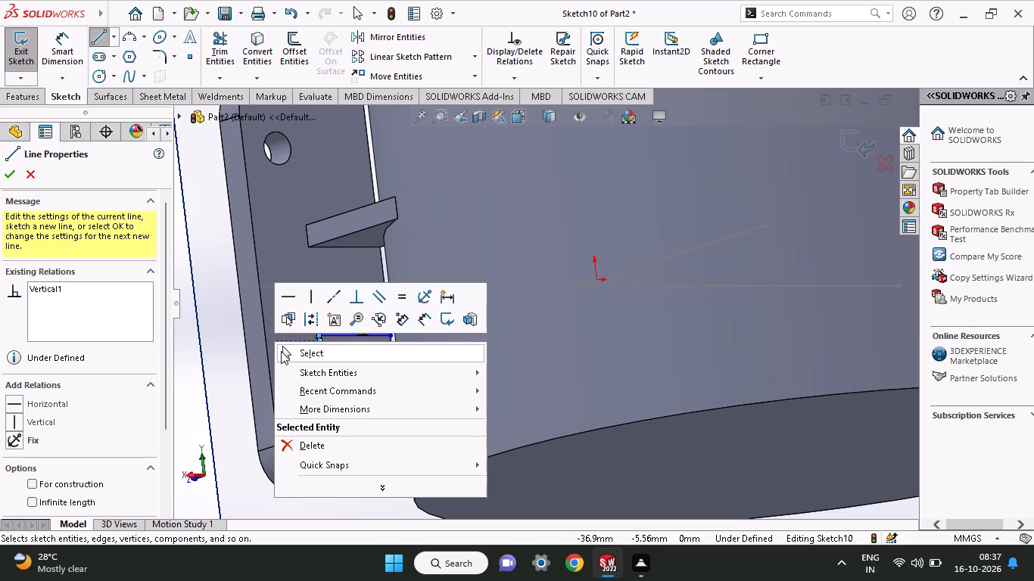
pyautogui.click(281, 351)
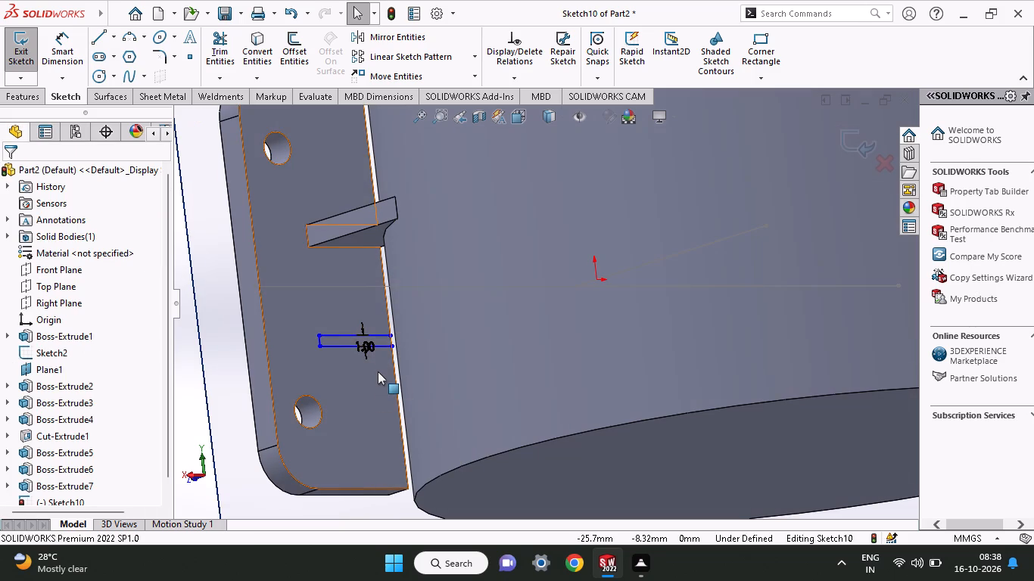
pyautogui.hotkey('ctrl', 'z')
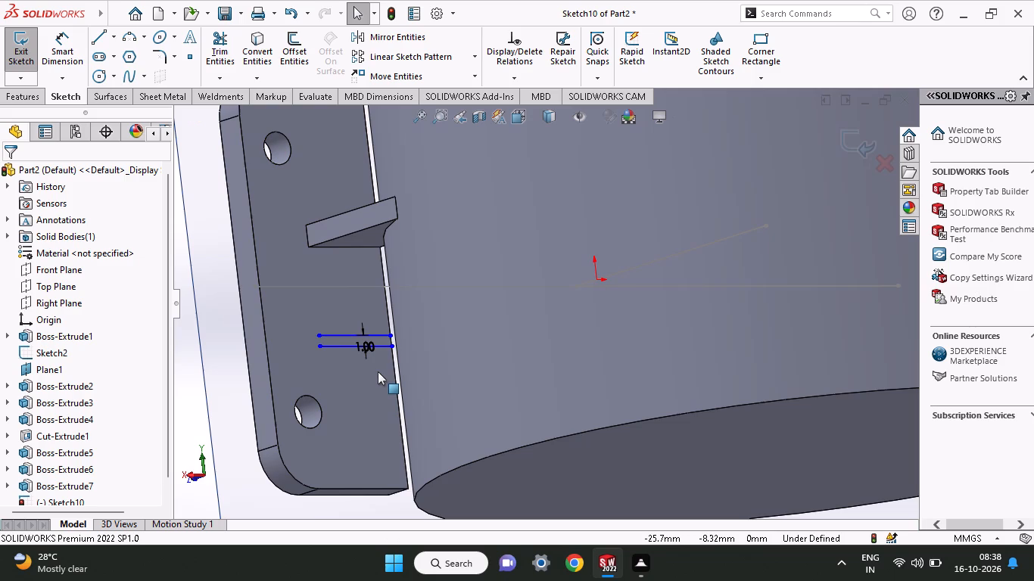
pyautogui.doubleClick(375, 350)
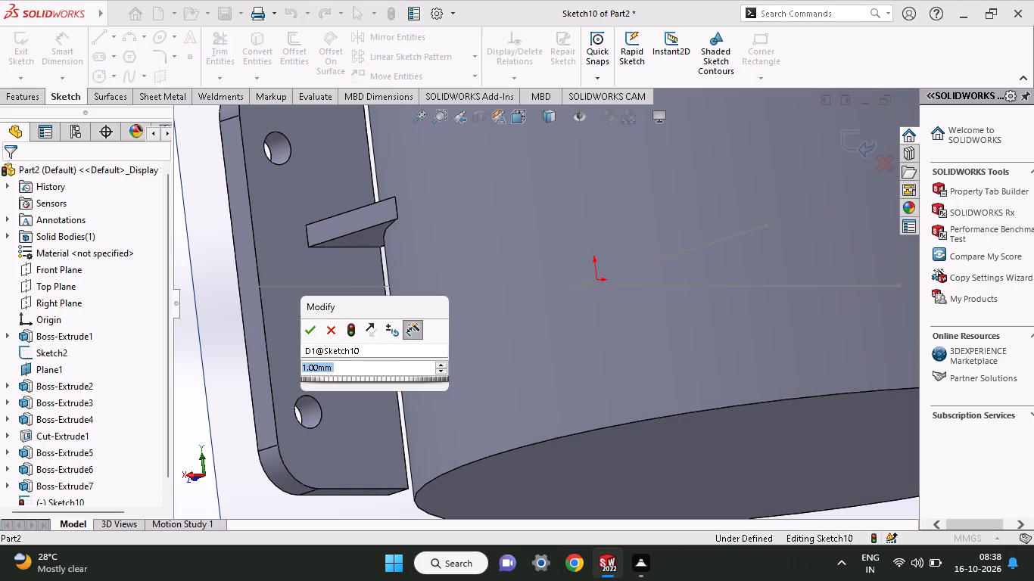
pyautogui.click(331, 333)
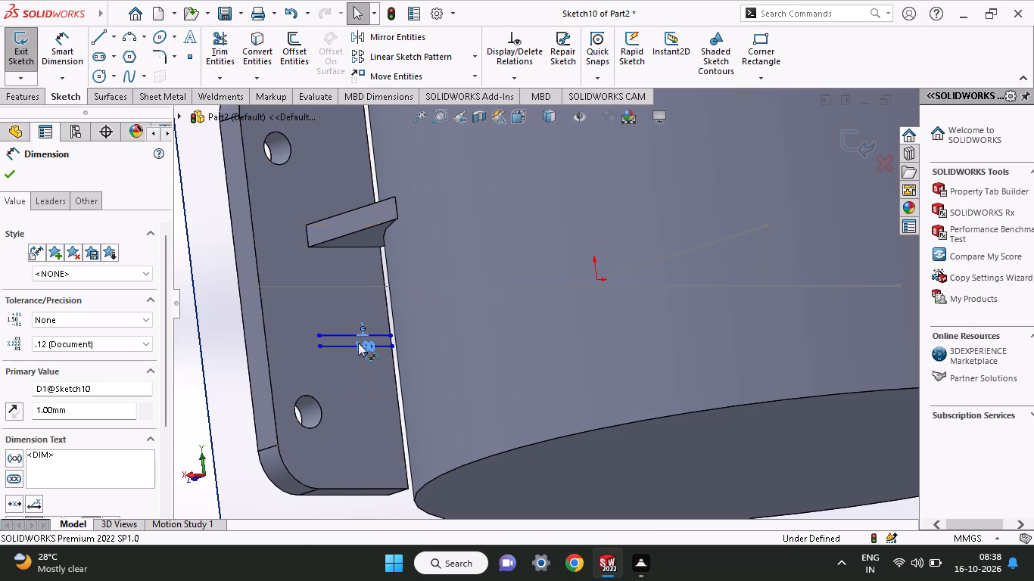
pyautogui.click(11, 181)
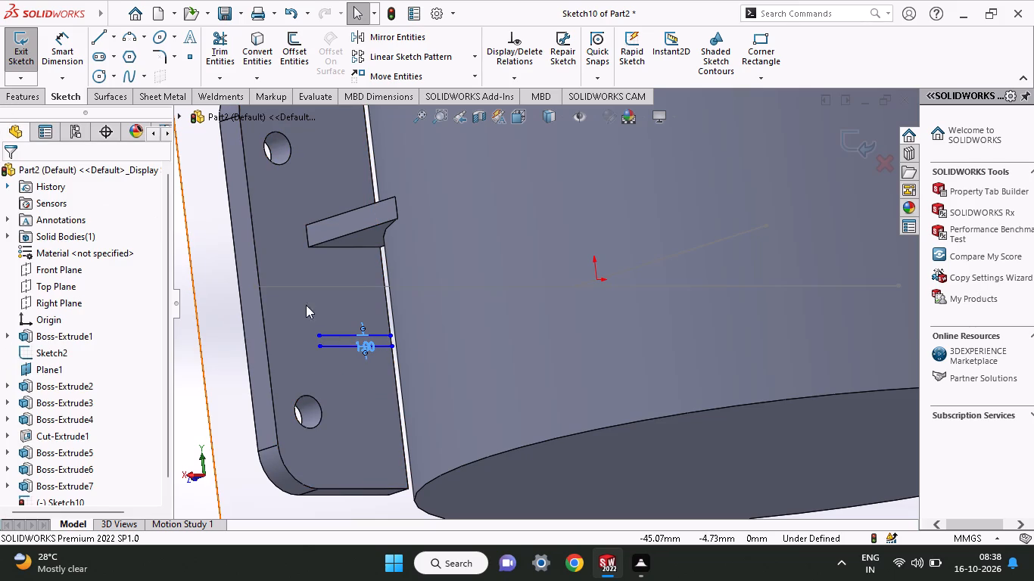
# Delete both parallel offset lines on the lug from the sketch.
pyautogui.moveTo(307, 361); pyautogui.dragTo(422, 328)
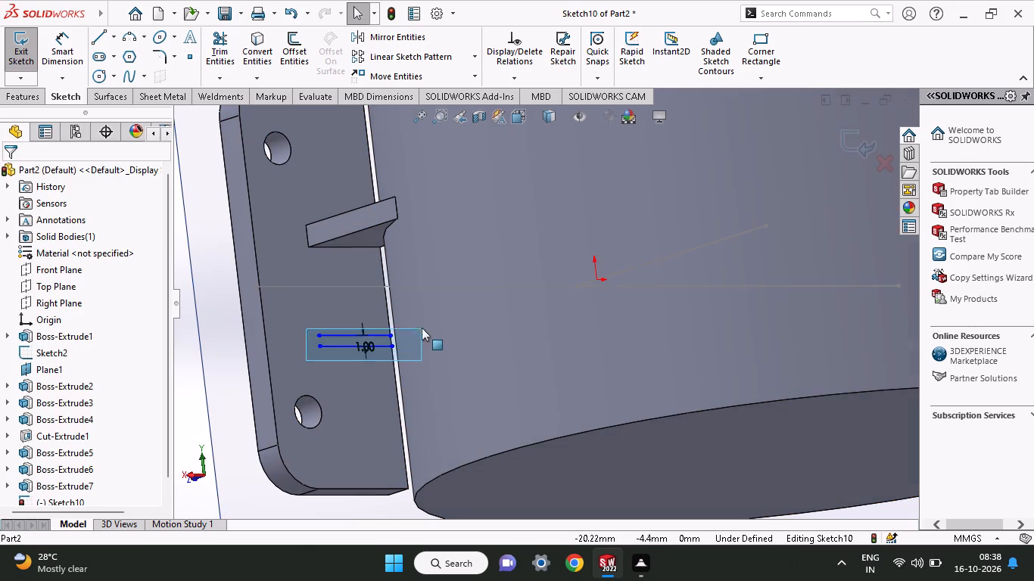
pyautogui.moveTo(422, 328); pyautogui.dragTo(400, 309)
pyautogui.rightClick(400, 309)
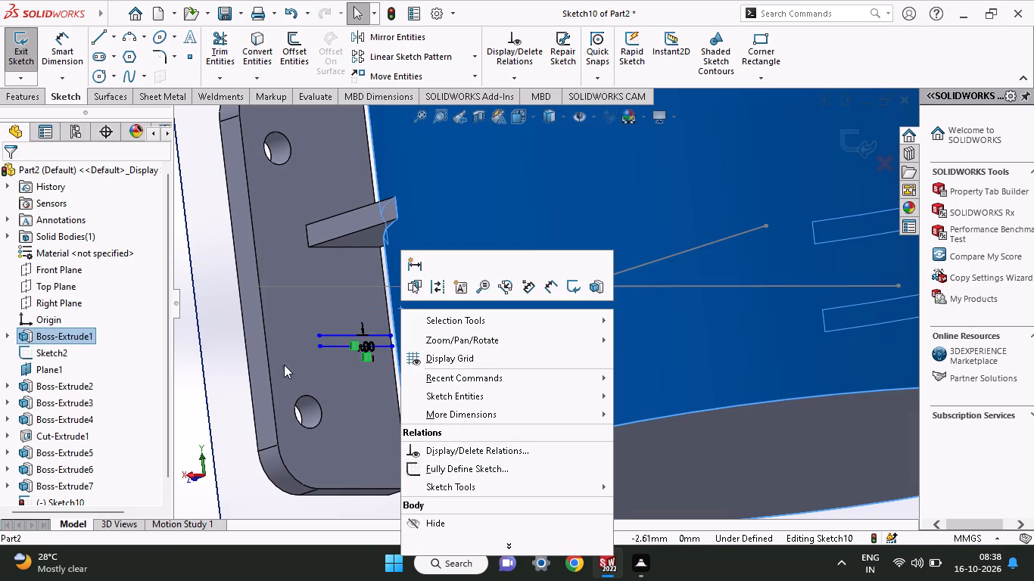
pyautogui.click(287, 362)
pyautogui.click(314, 356)
pyautogui.click(223, 356)
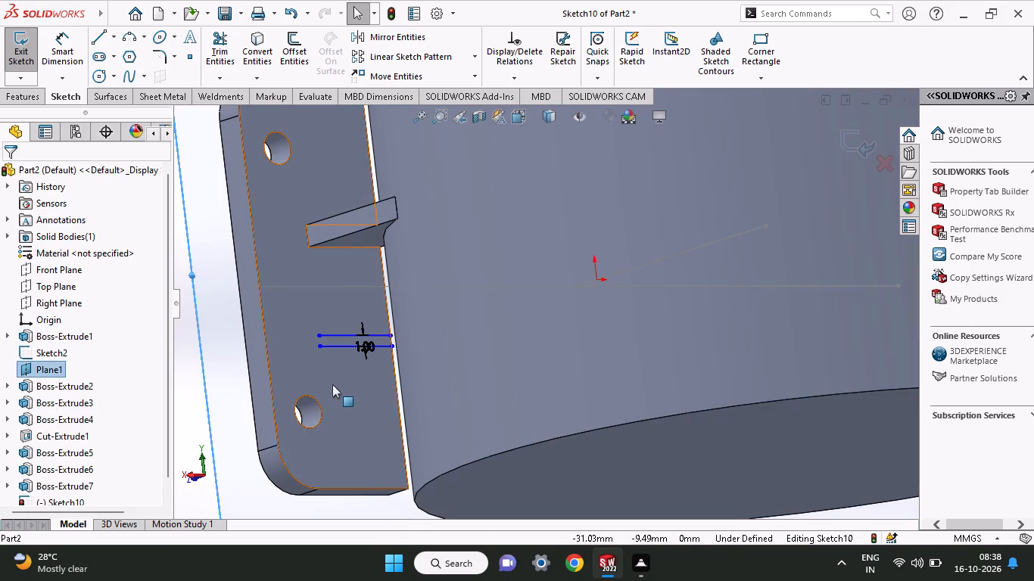
pyautogui.moveTo(312, 364); pyautogui.dragTo(393, 318)
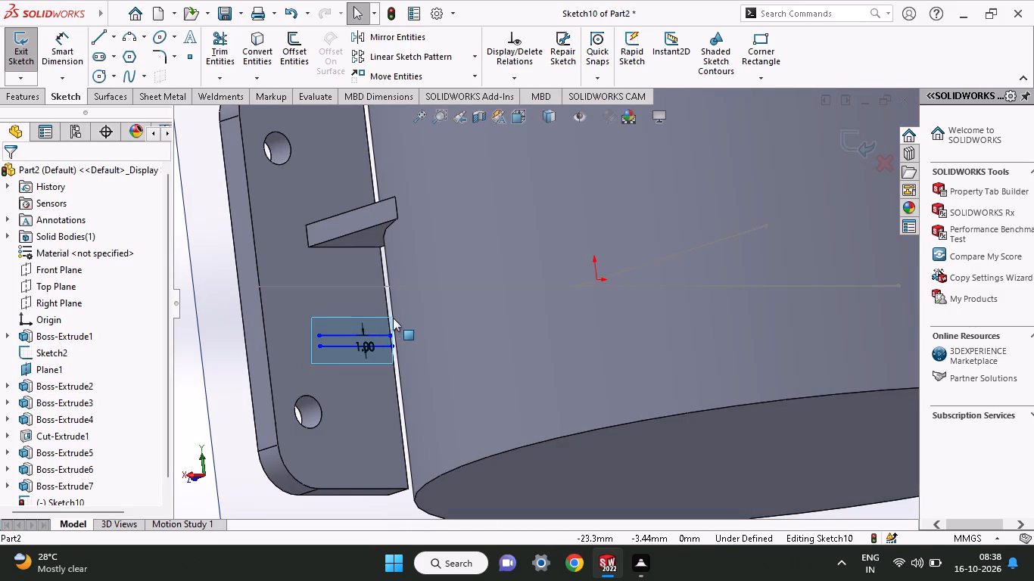
pyautogui.moveTo(393, 318); pyautogui.dragTo(397, 318)
pyautogui.rightClick(355, 370)
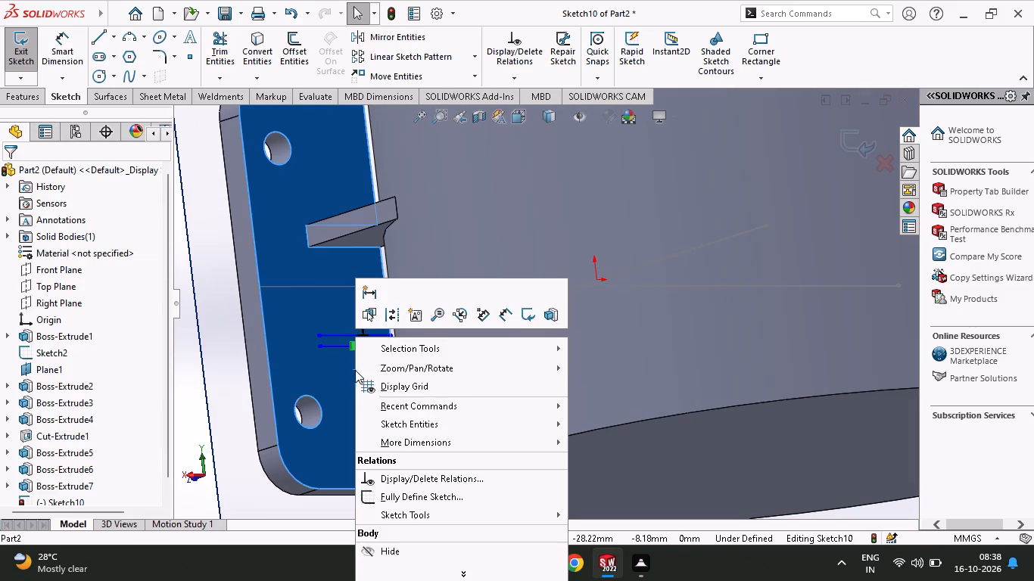
pyautogui.click(327, 369)
pyautogui.click(342, 348)
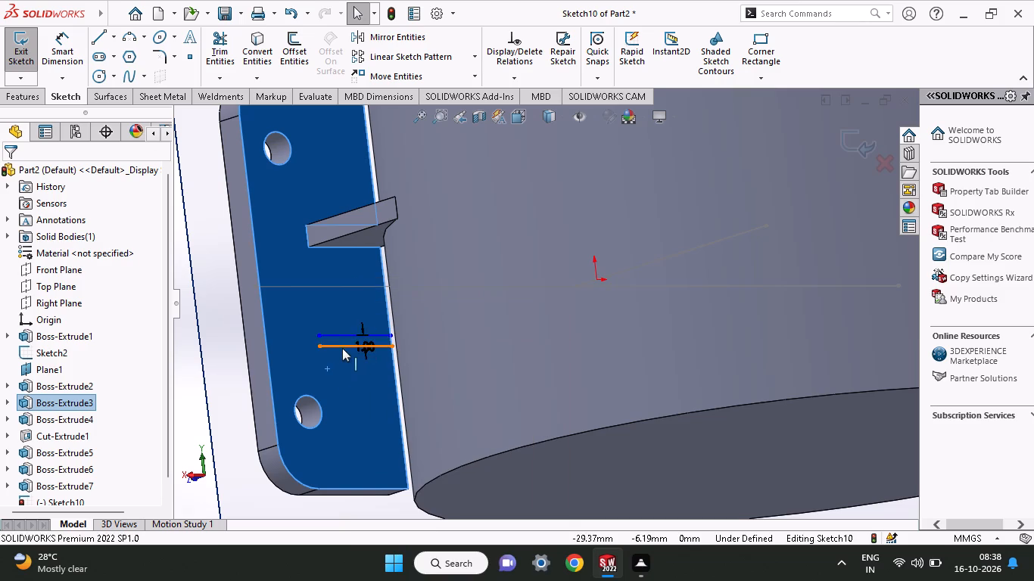
pyautogui.rightClick(342, 348)
pyautogui.click(395, 511)
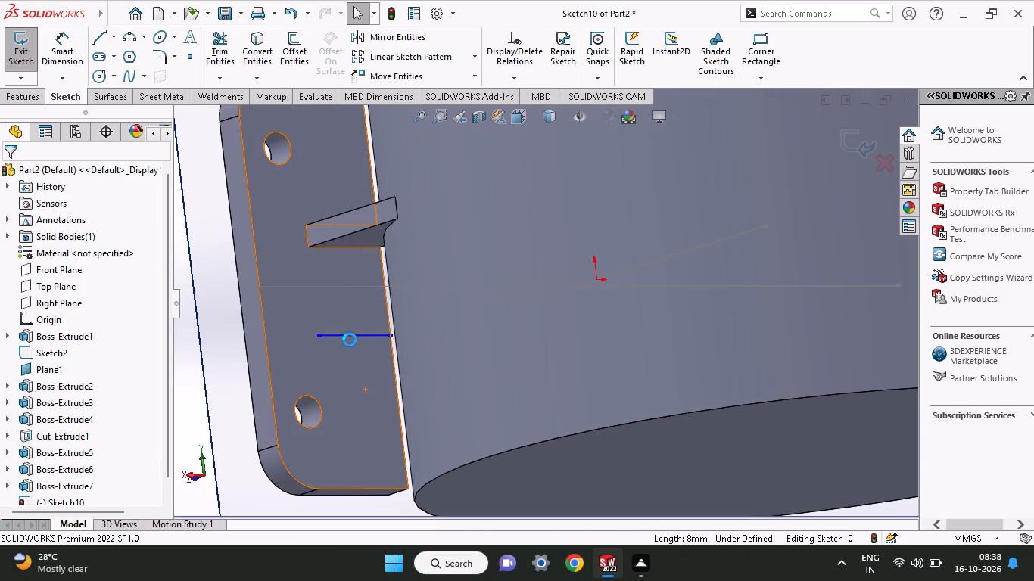
pyautogui.click(350, 340)
pyautogui.rightClick(350, 340)
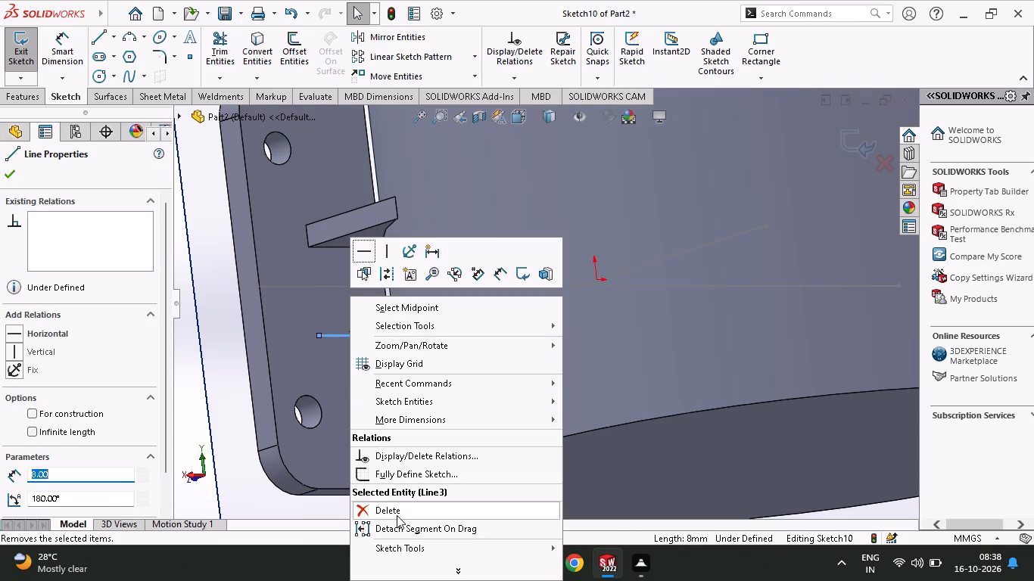
pyautogui.click(395, 514)
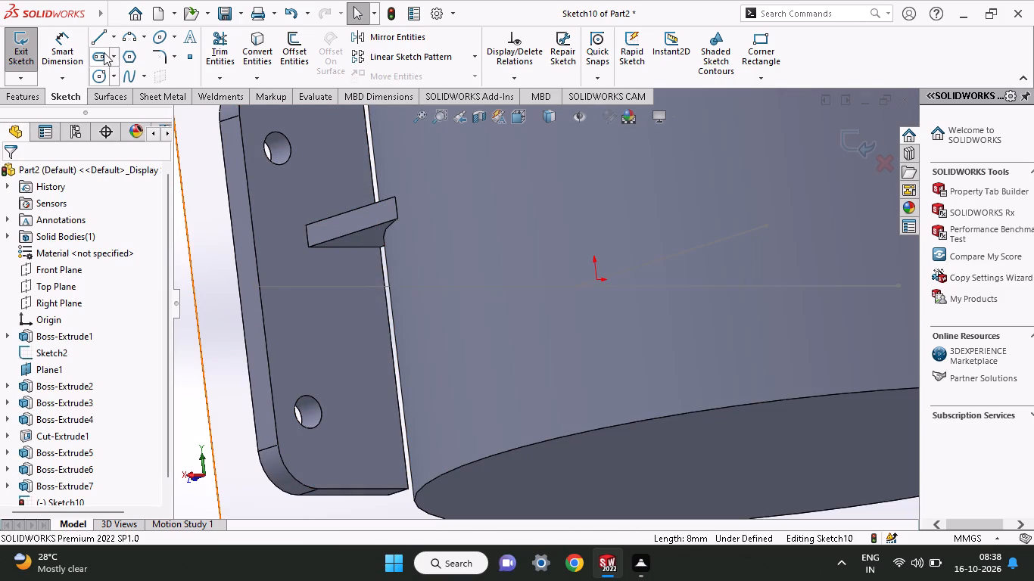
# Sketch a horizontal line about 7.7 mm long at the lug's mid-height, from its edge beside the cylinder outward.
pyautogui.click(100, 38)
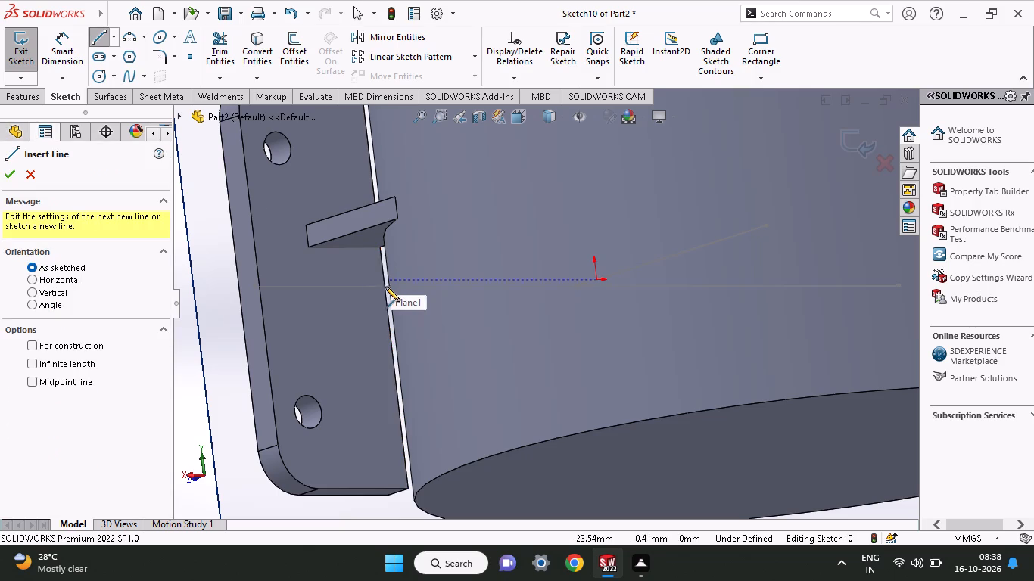
pyautogui.click(385, 287)
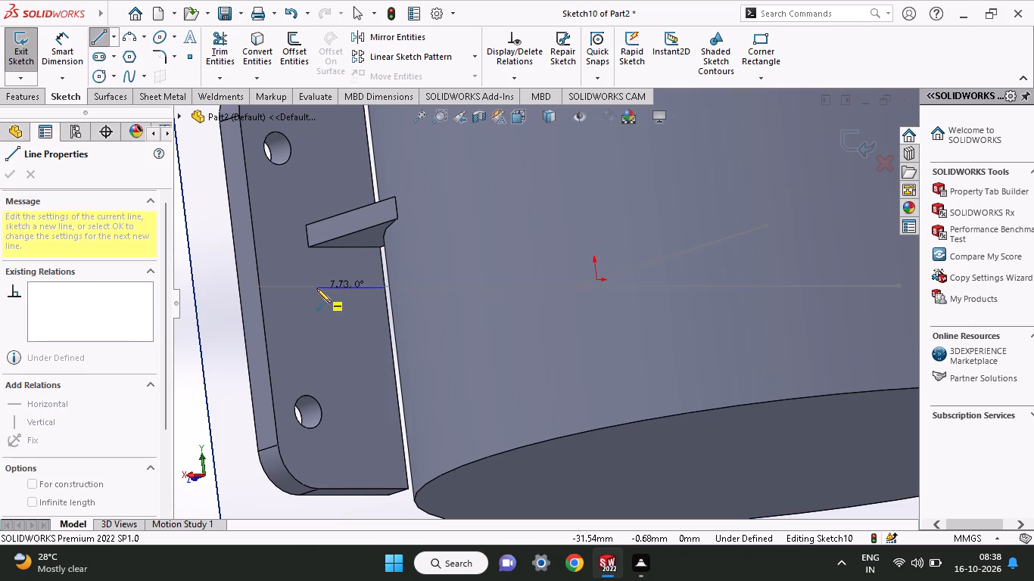
pyautogui.click(316, 288)
pyautogui.rightClick(310, 306)
pyautogui.click(330, 327)
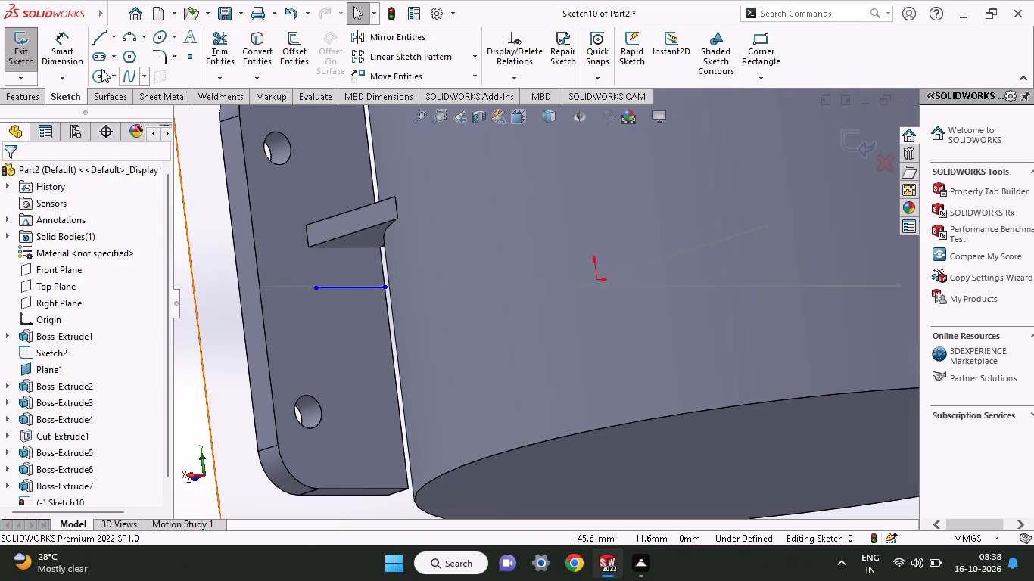
# Dimension the new midline line's length as 8 mm.
pyautogui.click(59, 51)
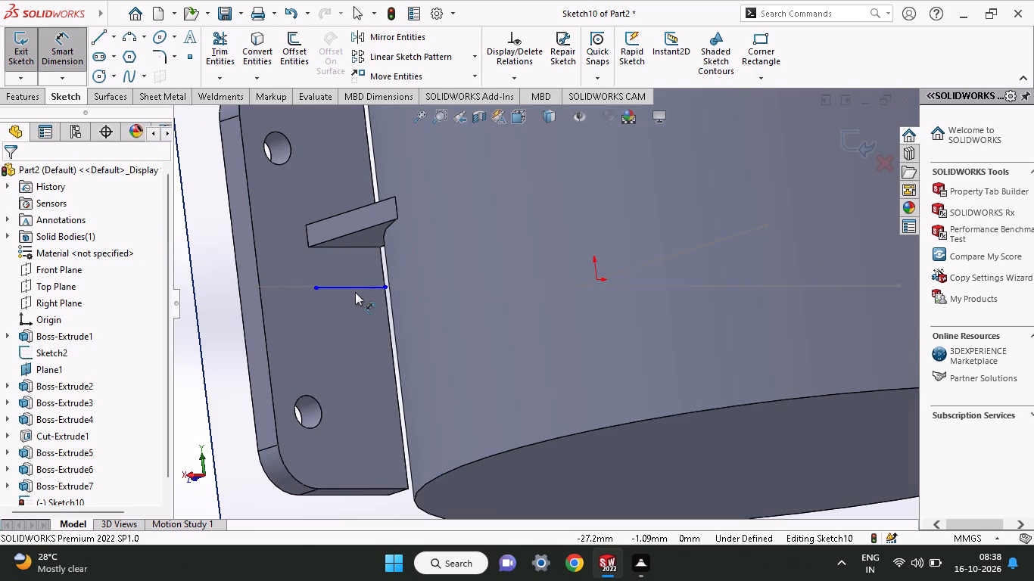
pyautogui.click(355, 289)
pyautogui.click(351, 269)
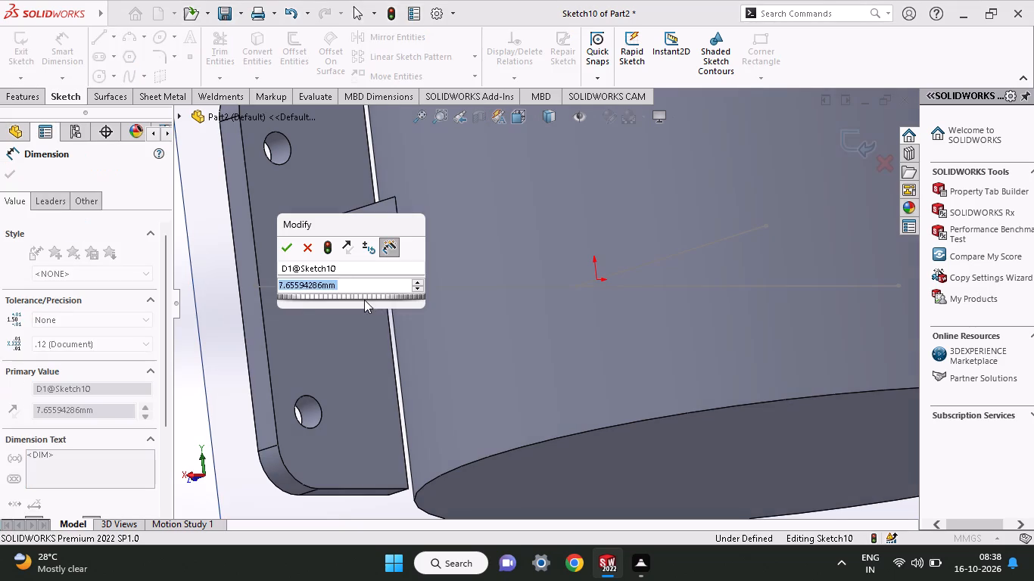
pyautogui.press('8')
pyautogui.press('Return')
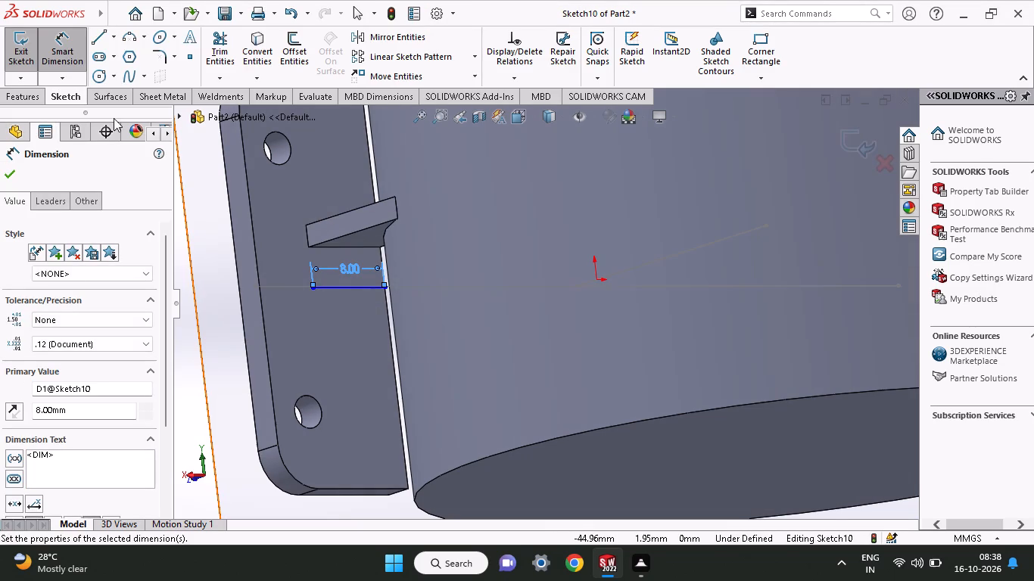
pyautogui.click(2, 176)
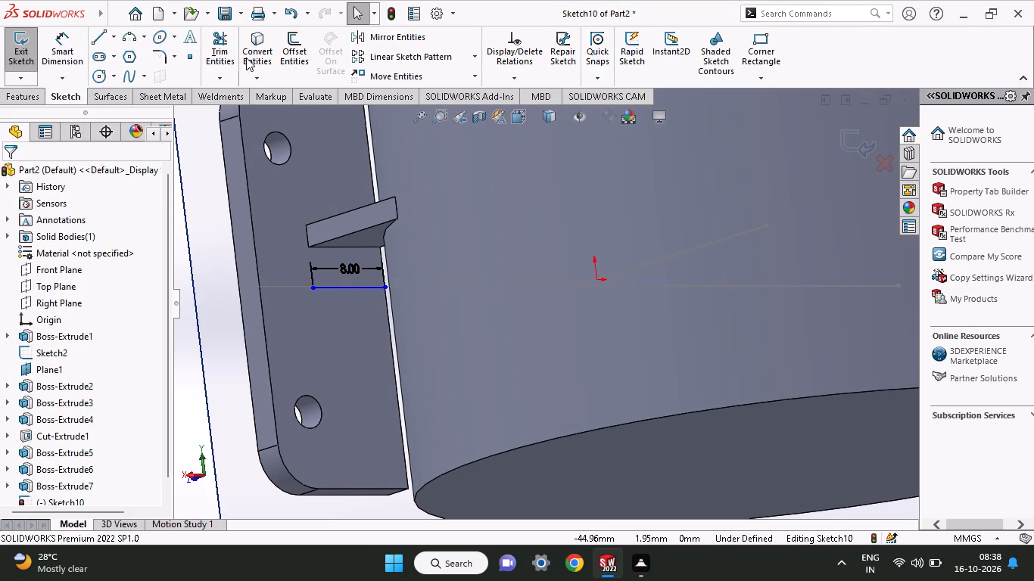
# Offset the 8 mm midline line by 4 mm in the reversed direction, towards the lug's lower hole.
pyautogui.click(290, 57)
pyautogui.click(338, 288)
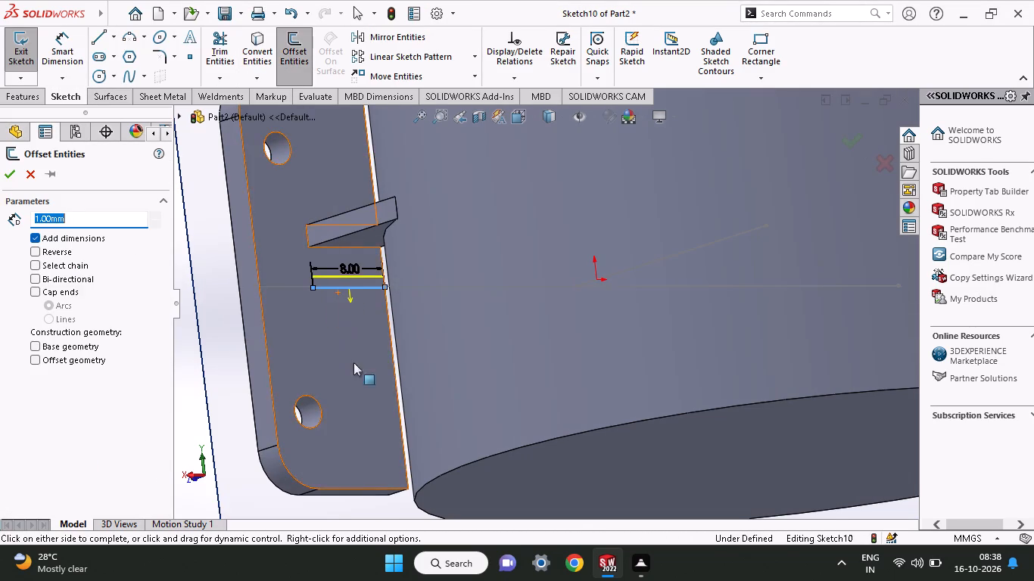
pyautogui.click(67, 251)
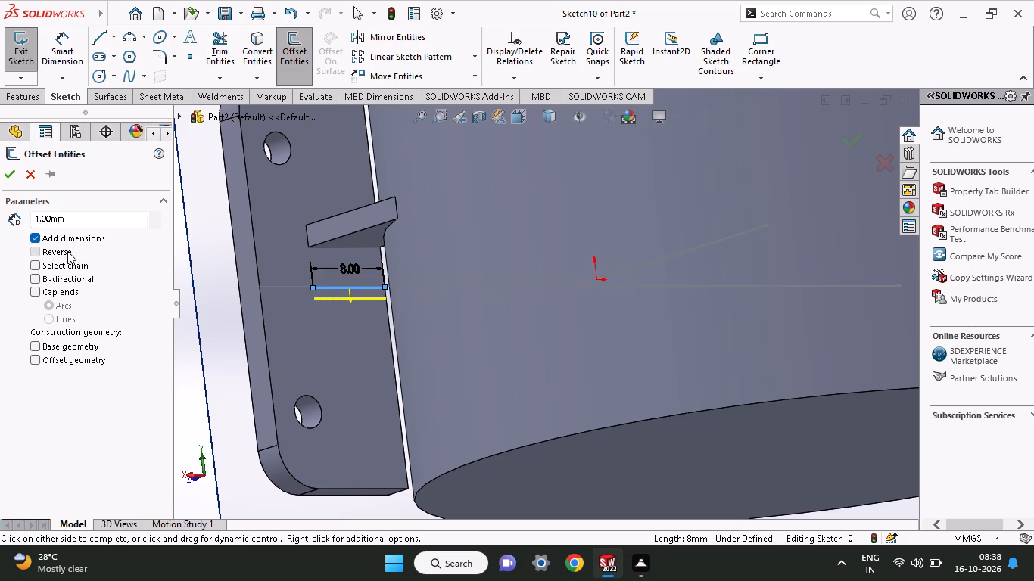
pyautogui.moveTo(74, 216); pyautogui.dragTo(2, 222)
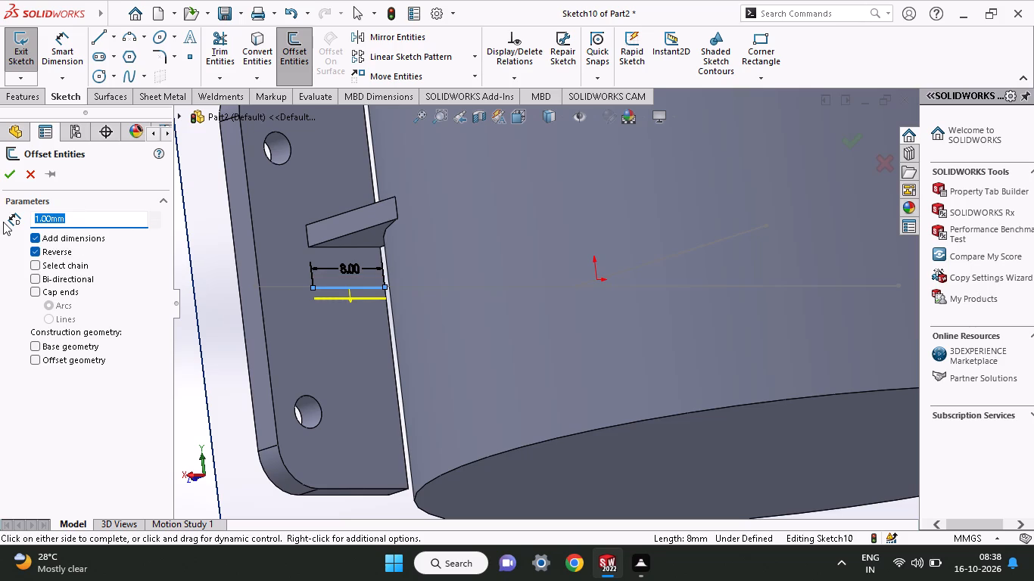
pyautogui.press('4')
pyautogui.press('Return')
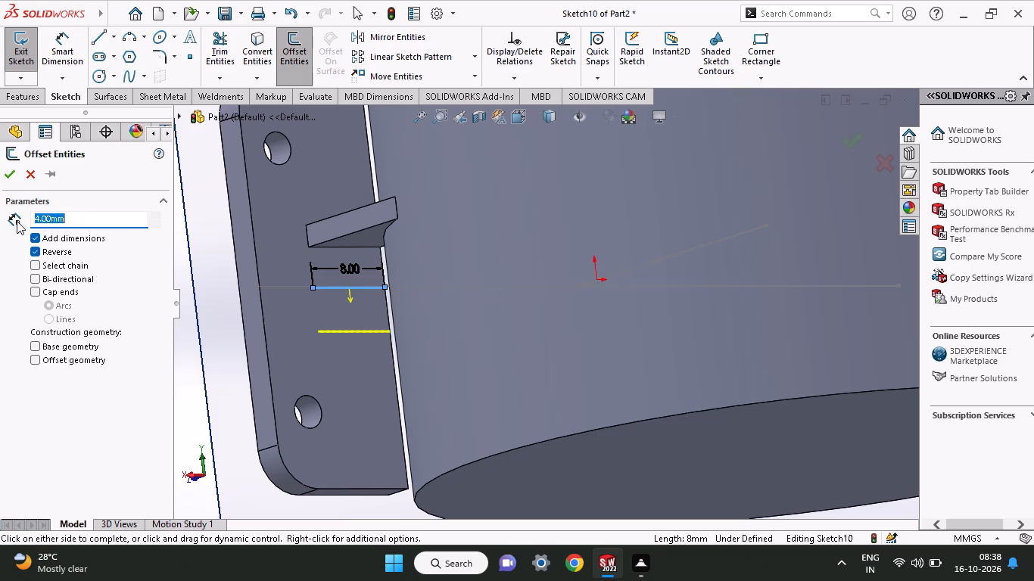
pyautogui.click(4, 172)
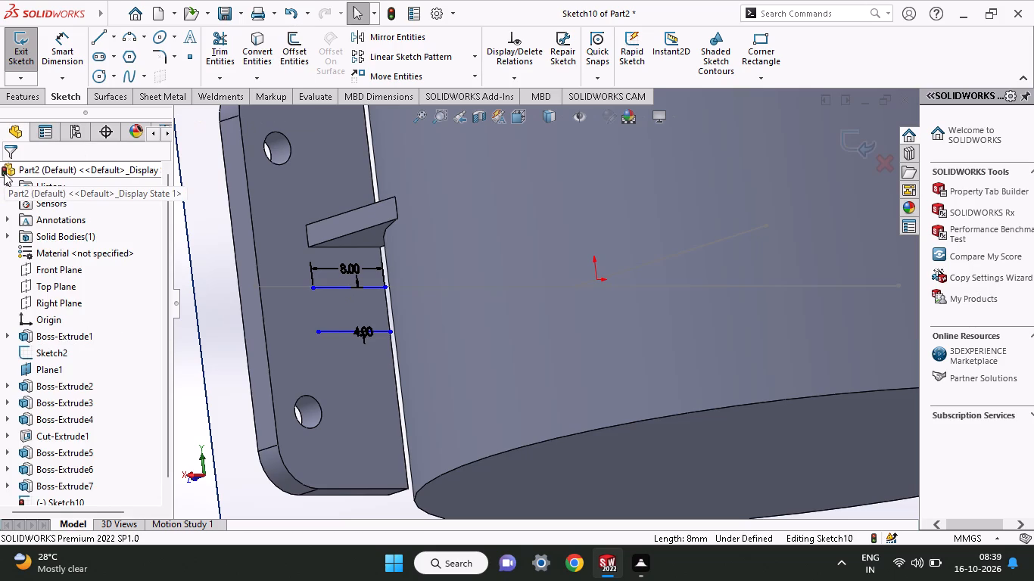
# Offset the 4 mm offset copy by 2 mm in the reversed direction, towards the lug's lower hole.
pyautogui.click(297, 45)
pyautogui.click(332, 331)
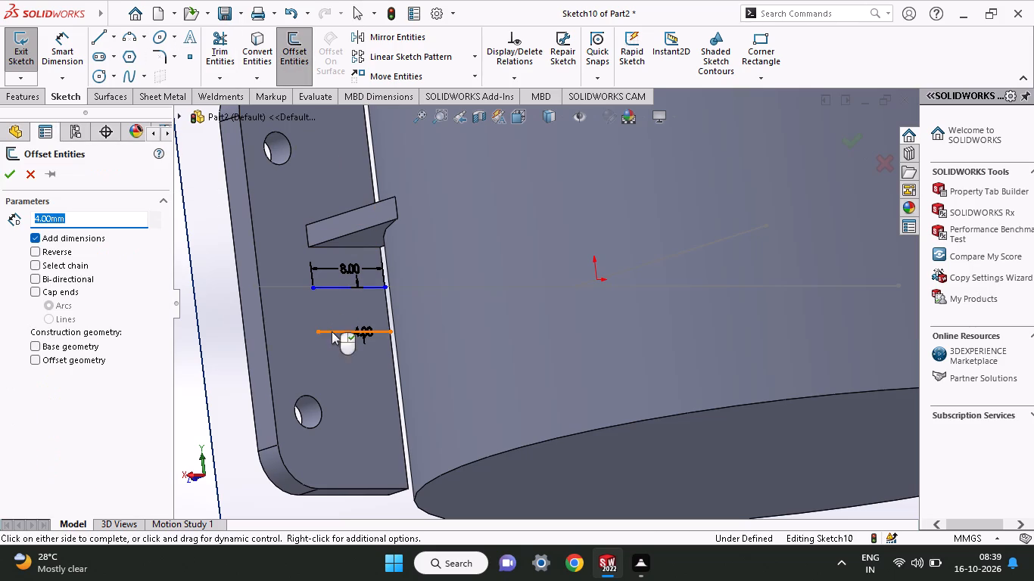
pyautogui.click(56, 254)
pyautogui.moveTo(75, 219); pyautogui.dragTo(0, 231)
pyautogui.press('2')
pyautogui.press('Return')
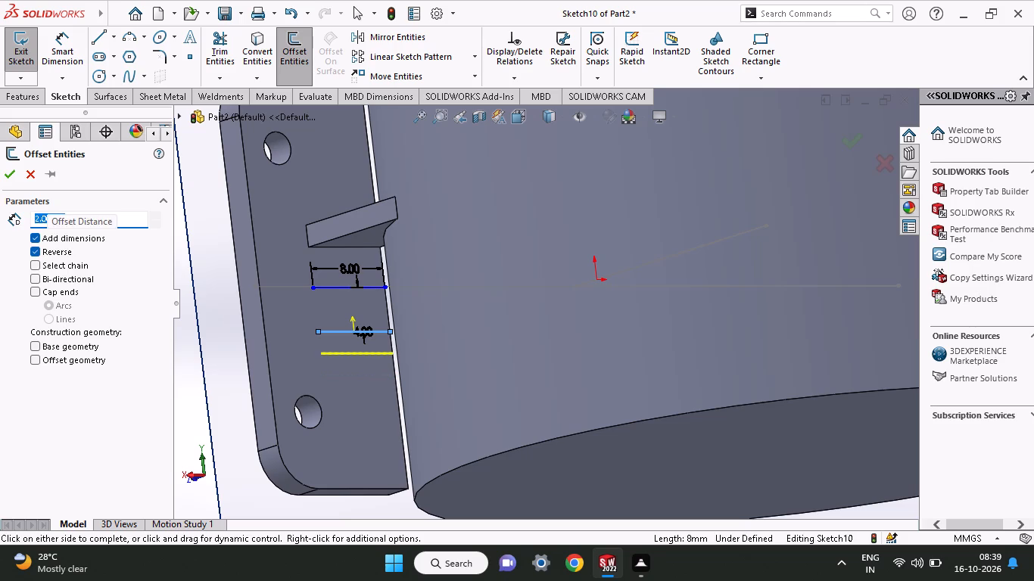
pyautogui.click(6, 179)
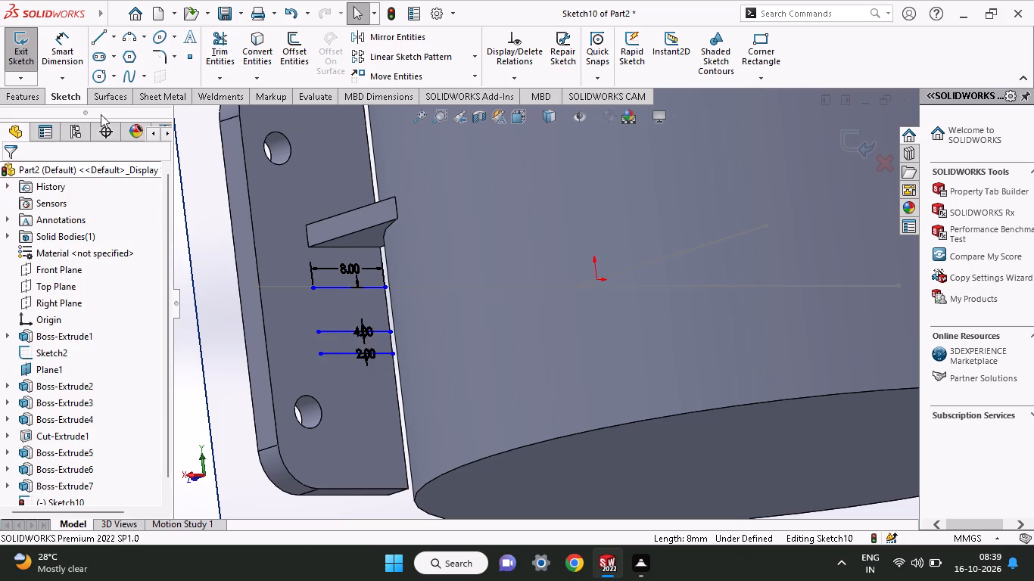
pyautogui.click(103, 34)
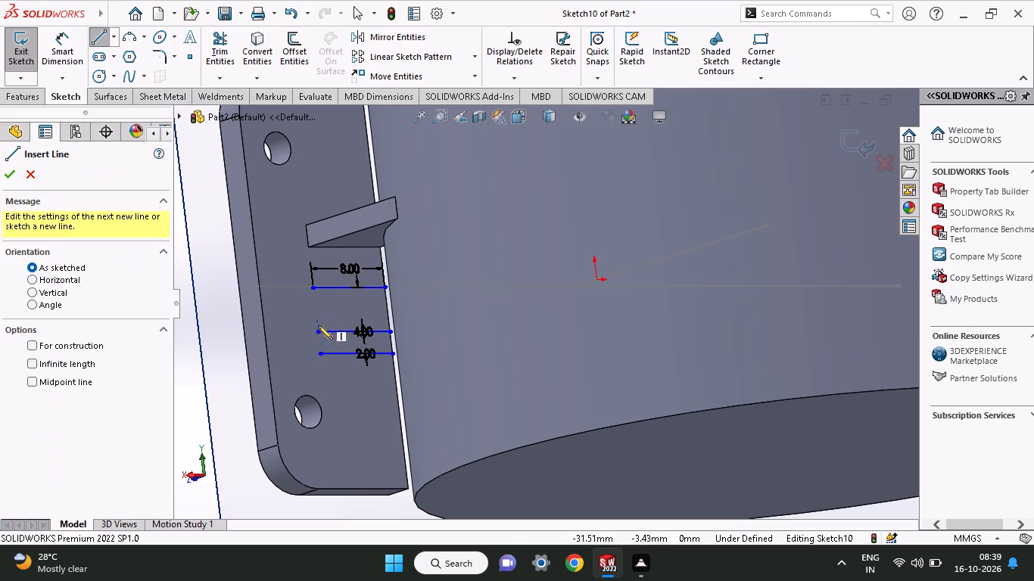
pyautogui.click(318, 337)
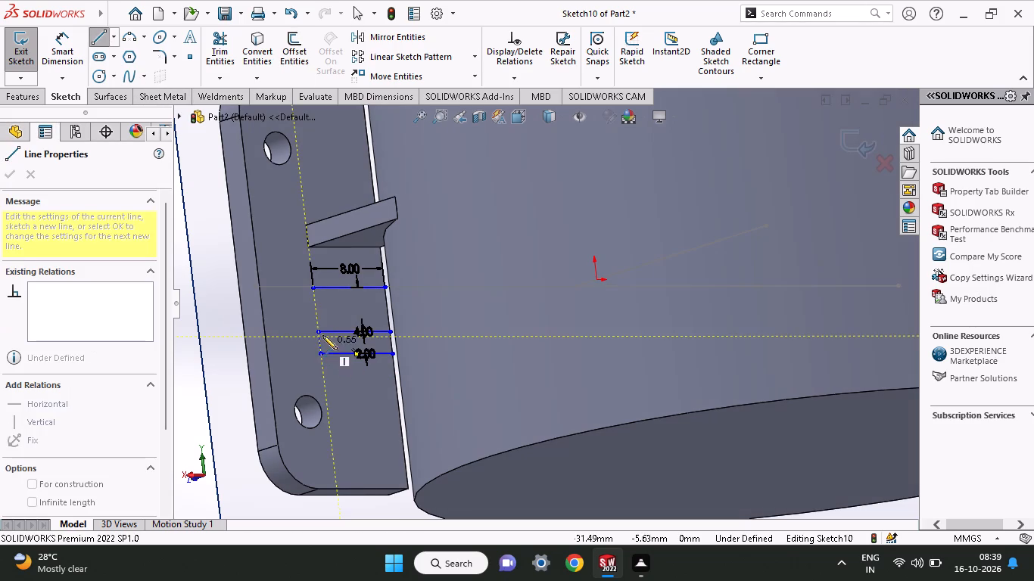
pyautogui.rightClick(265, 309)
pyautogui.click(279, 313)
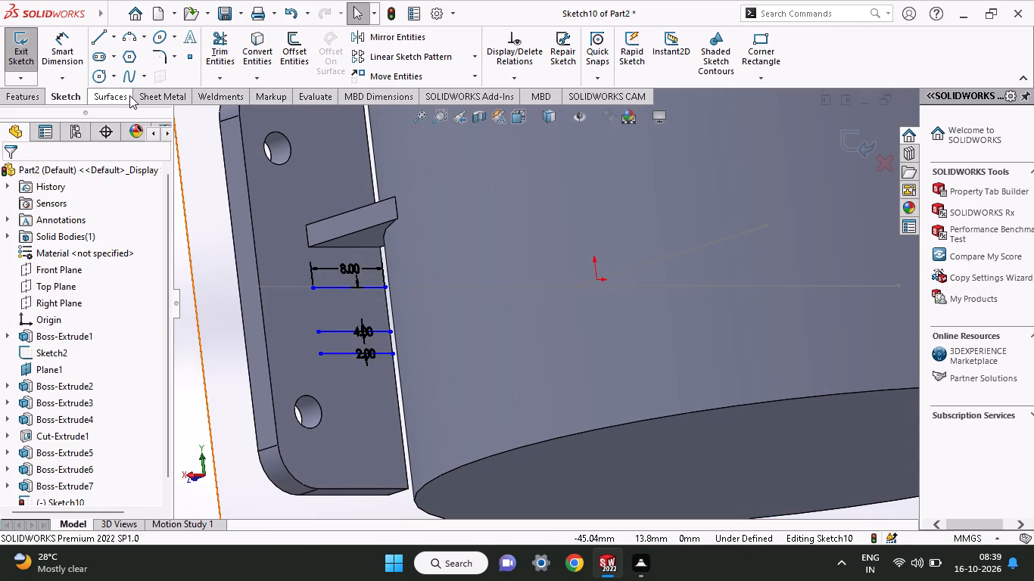
# Join the ends of the two lower offset lines with two short vertical lines, closing the 2 mm wide rib profile.
pyautogui.click(89, 31)
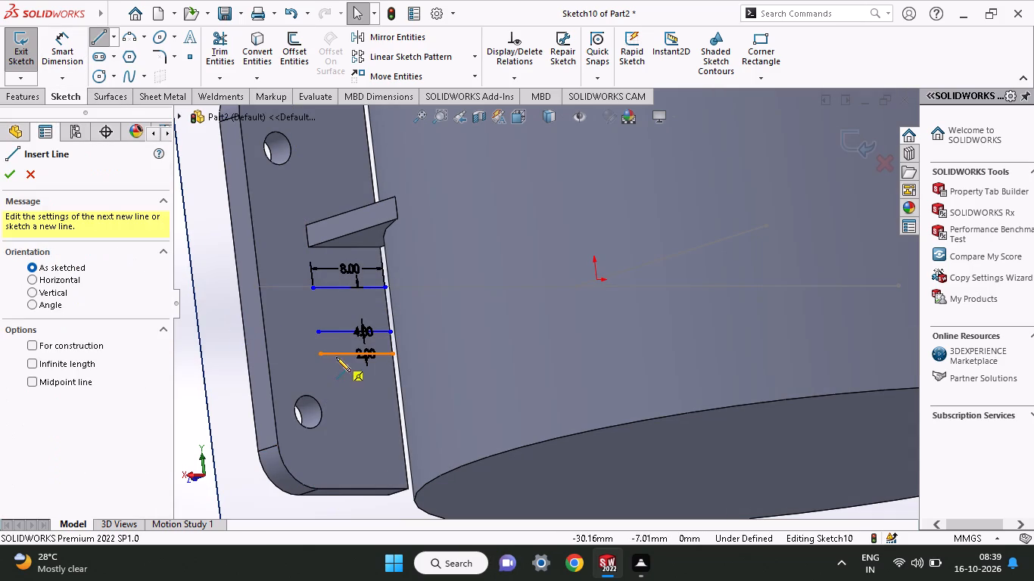
pyautogui.click(318, 333)
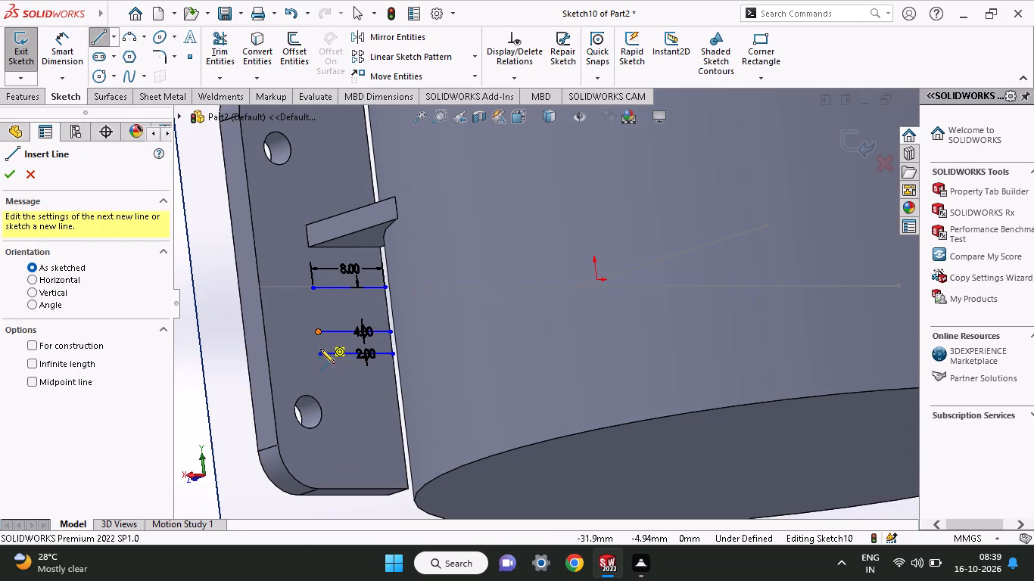
pyautogui.click(320, 354)
pyautogui.rightClick(290, 350)
pyautogui.click(301, 362)
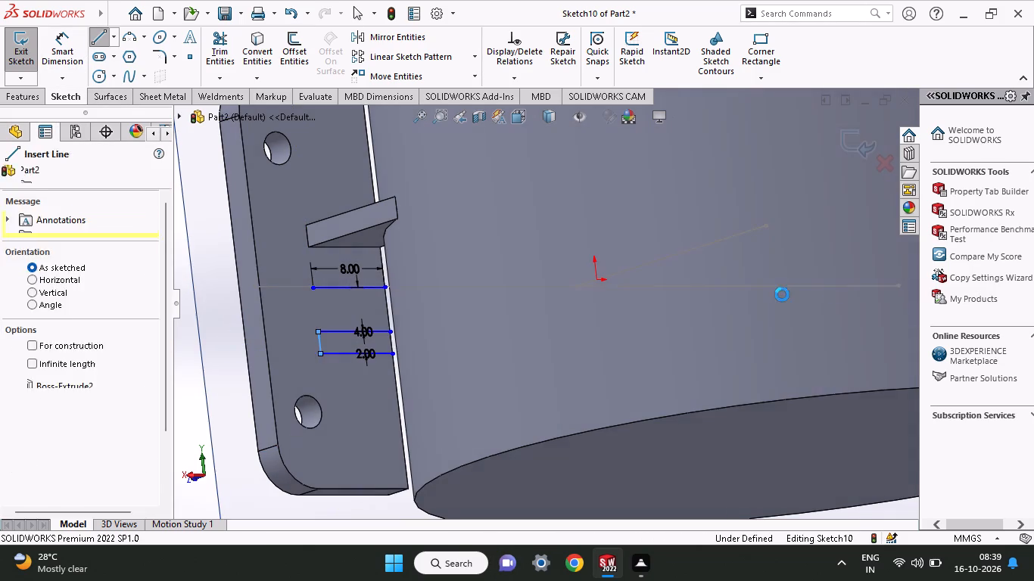
pyautogui.click(96, 39)
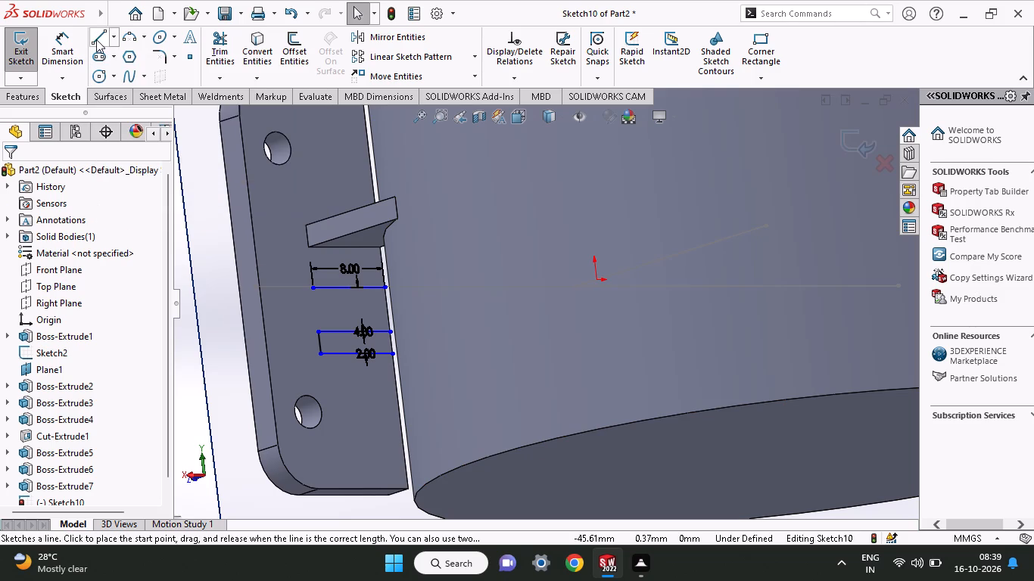
pyautogui.click(389, 334)
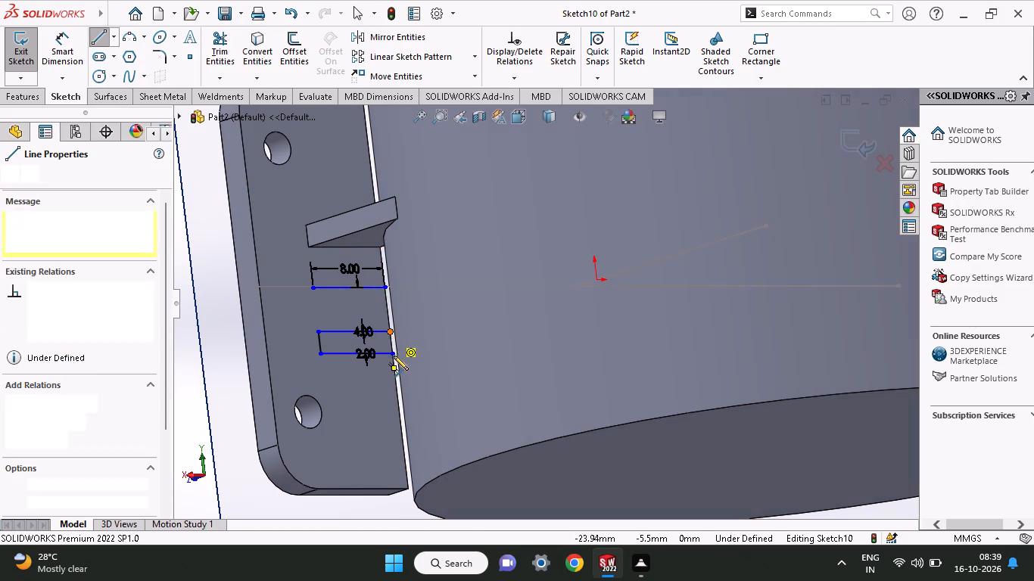
pyautogui.click(394, 356)
pyautogui.rightClick(201, 337)
pyautogui.click(216, 342)
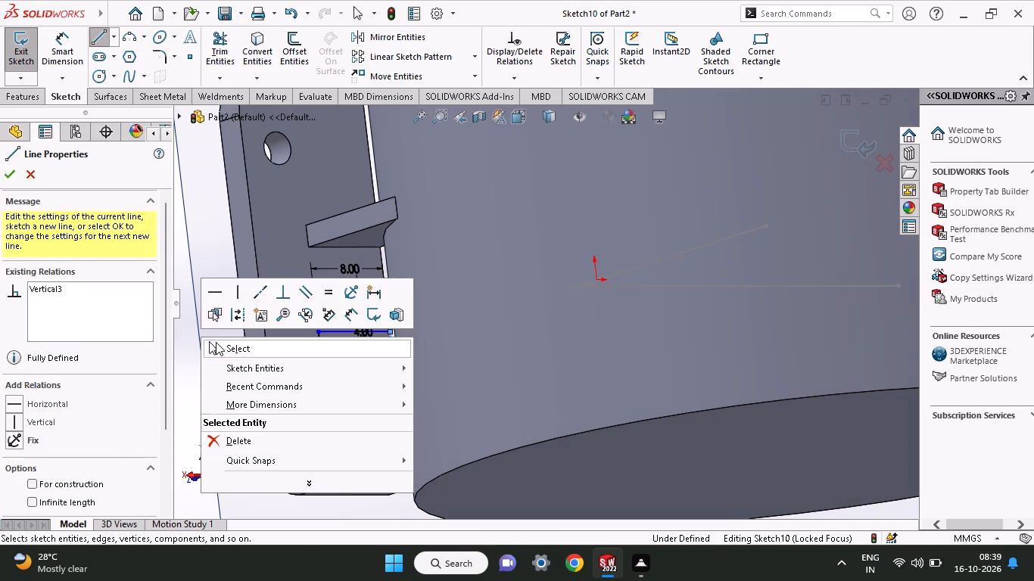
# Extrude the closed rib contour on the lug Up To Surface, ending at the cylinder's outer face, with merged result.
pyautogui.click(23, 100)
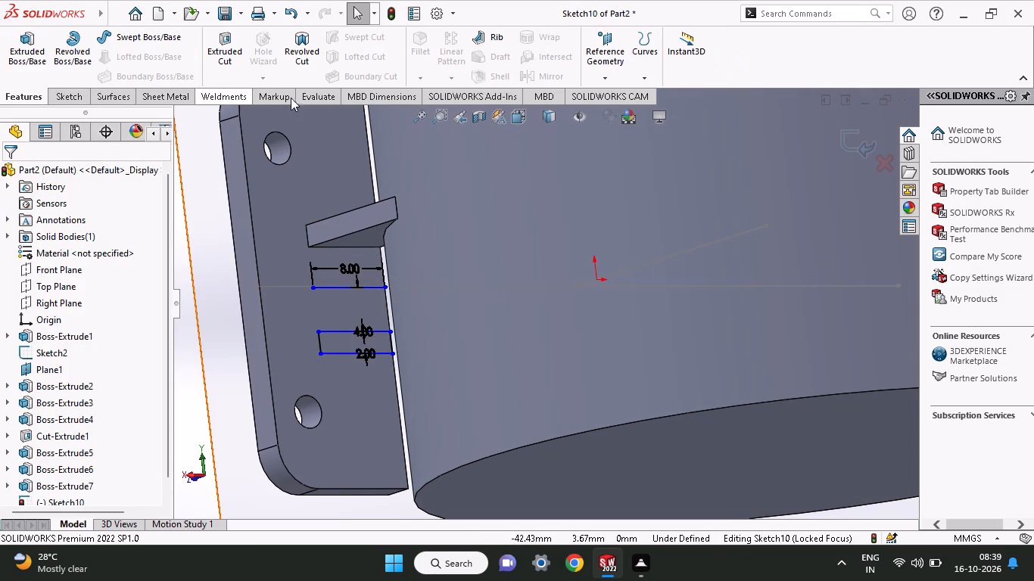
pyautogui.click(19, 47)
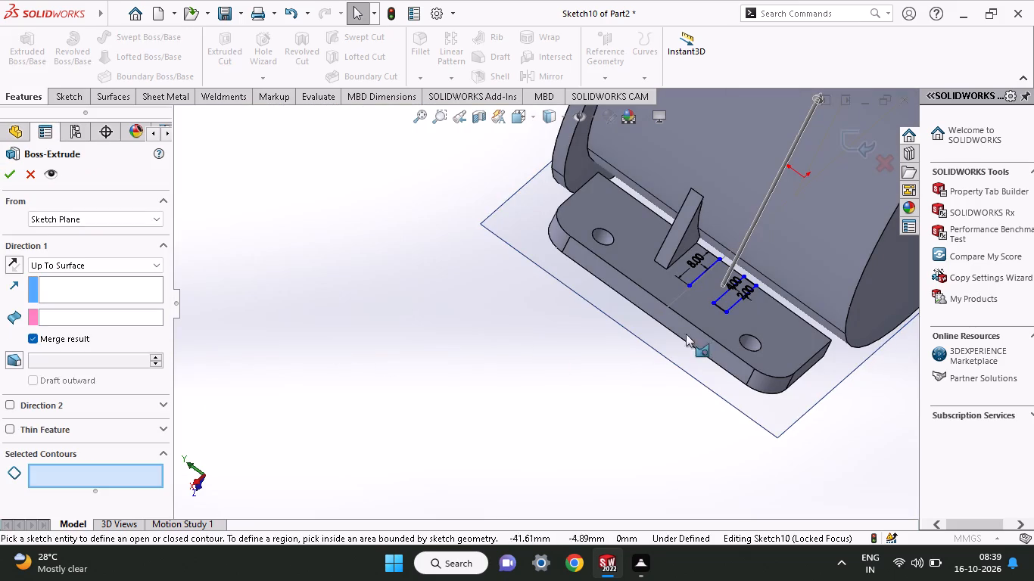
pyautogui.click(786, 253)
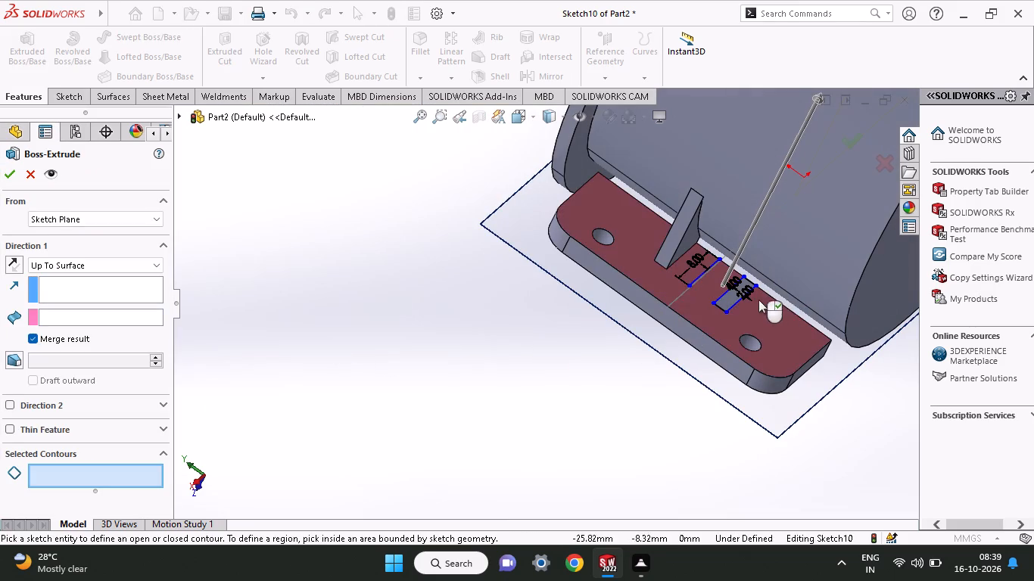
pyautogui.click(722, 300)
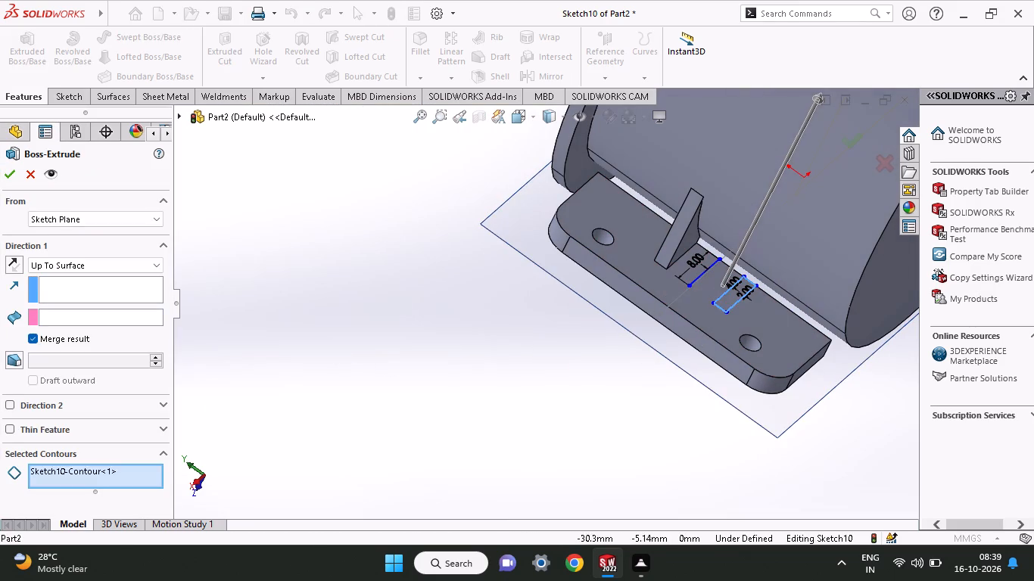
pyautogui.click(775, 272)
pyautogui.click(793, 264)
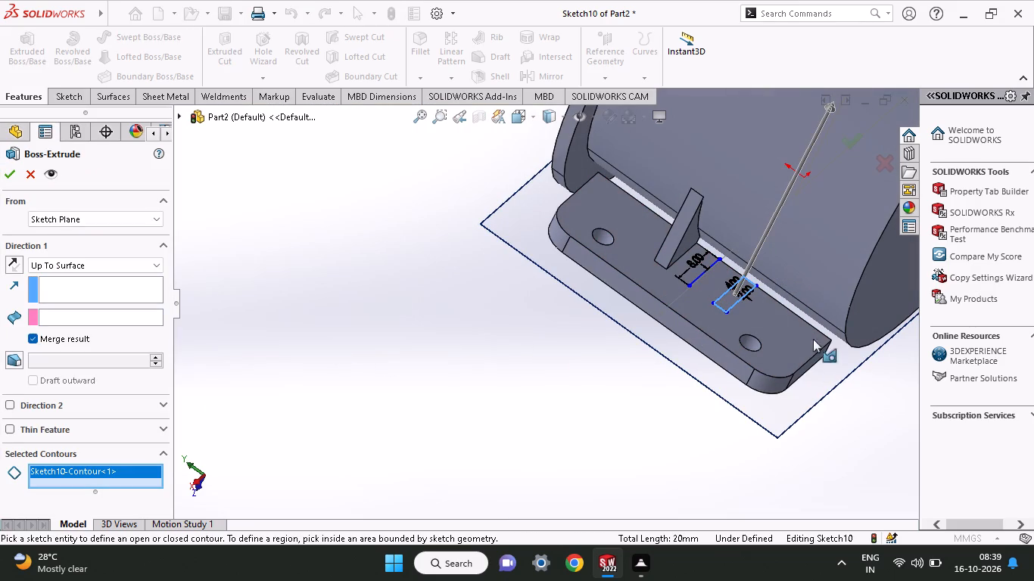
pyautogui.moveTo(814, 374); pyautogui.dragTo(823, 319, button='middle')
pyautogui.click(819, 217)
pyautogui.click(824, 182)
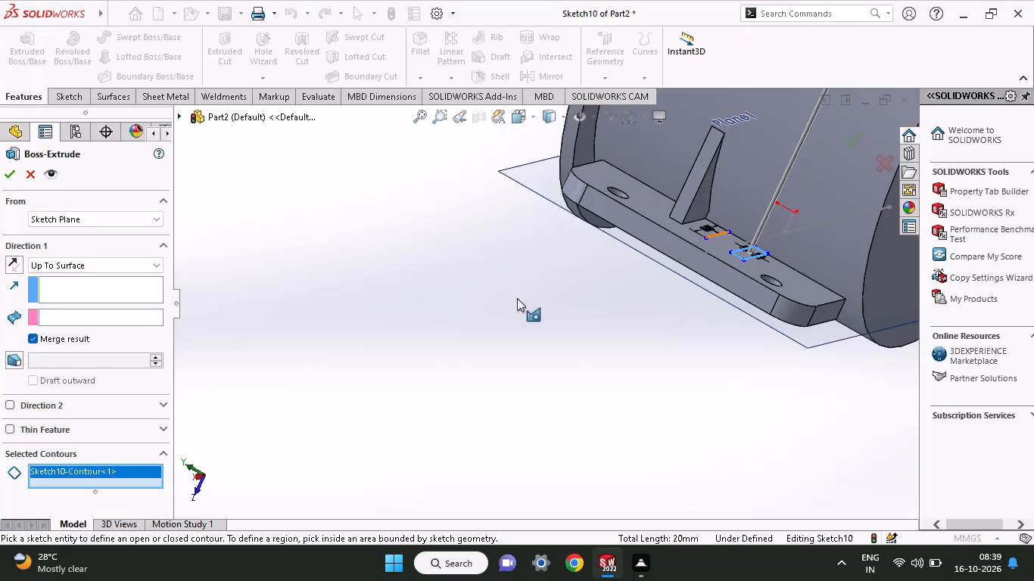
pyautogui.keyDown('ctrl'); pyautogui.scroll(-5, 729, 377); pyautogui.keyUp('ctrl')
pyautogui.keyDown('ctrl'); pyautogui.scroll(3, 729, 377); pyautogui.keyUp('ctrl')
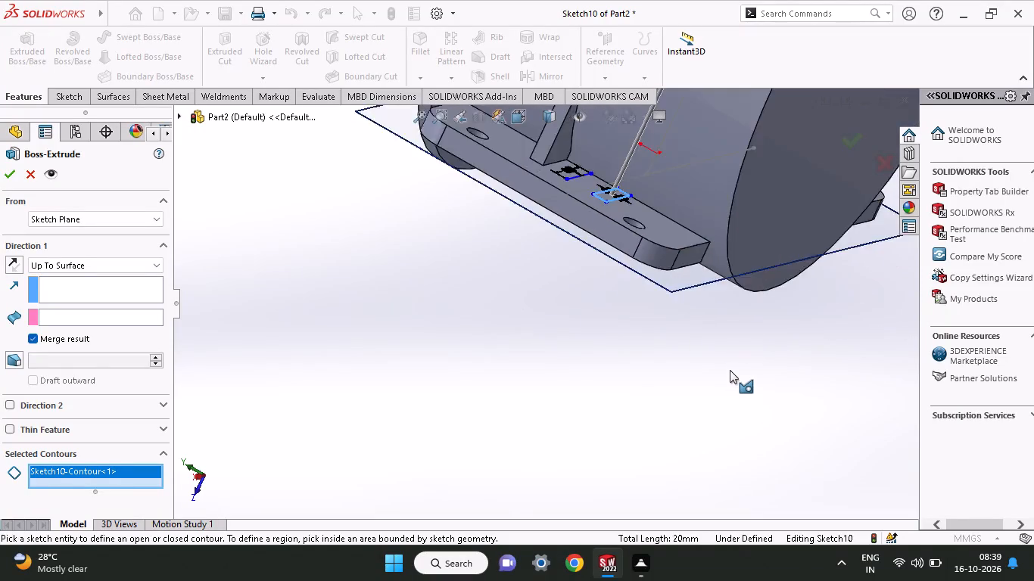
pyautogui.keyDown('ctrl'); pyautogui.scroll(6, 730, 370); pyautogui.keyUp('ctrl')
pyautogui.keyDown('ctrl'); pyautogui.scroll(-7, 637, 214); pyautogui.keyUp('ctrl')
pyautogui.click(572, 295)
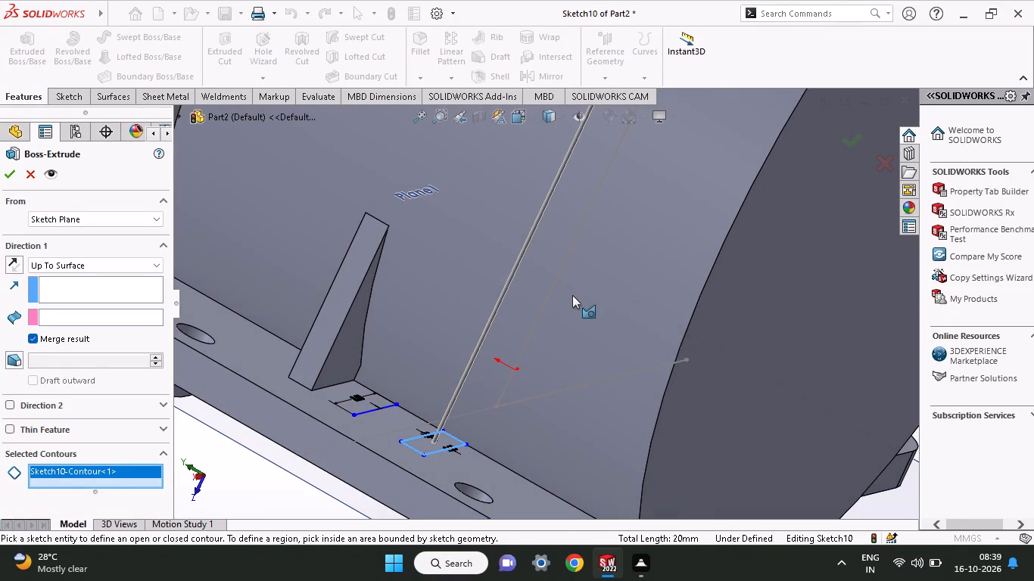
pyautogui.doubleClick(572, 295)
pyautogui.moveTo(575, 295); pyautogui.dragTo(589, 297, button='middle')
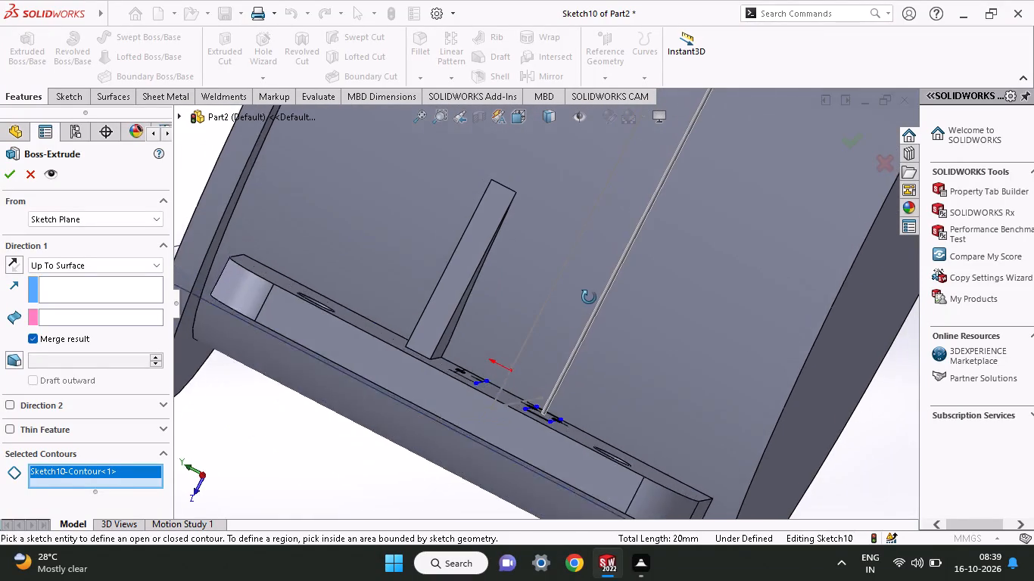
pyautogui.moveTo(589, 297); pyautogui.dragTo(572, 309, button='middle')
pyautogui.click(503, 303)
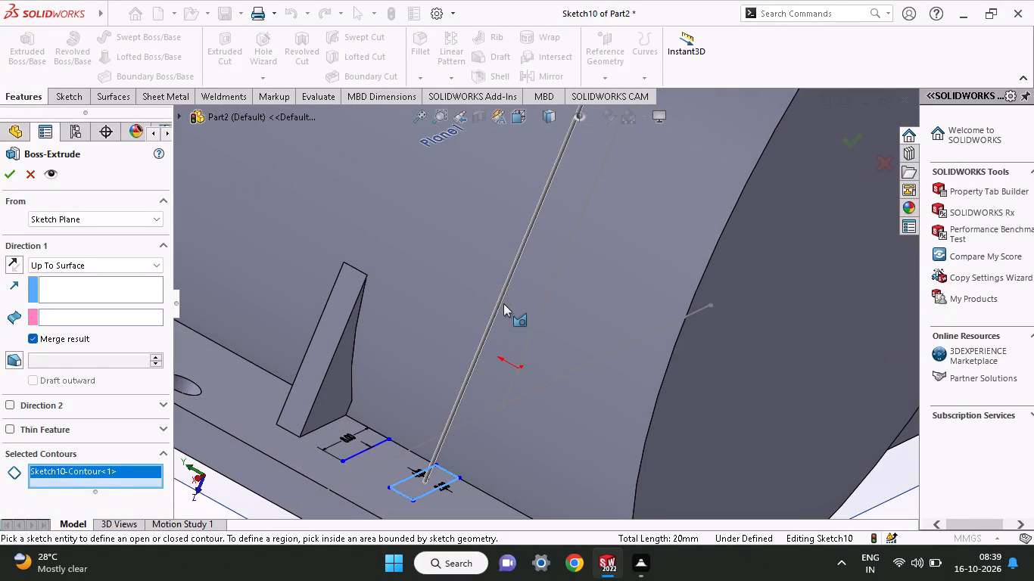
pyautogui.click(418, 276)
pyautogui.click(42, 262)
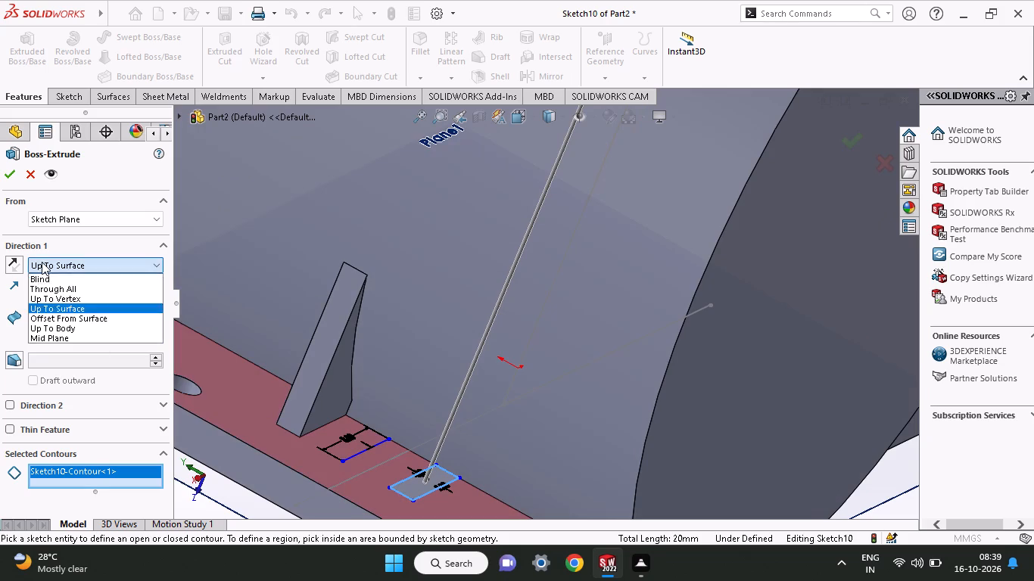
pyautogui.click(42, 283)
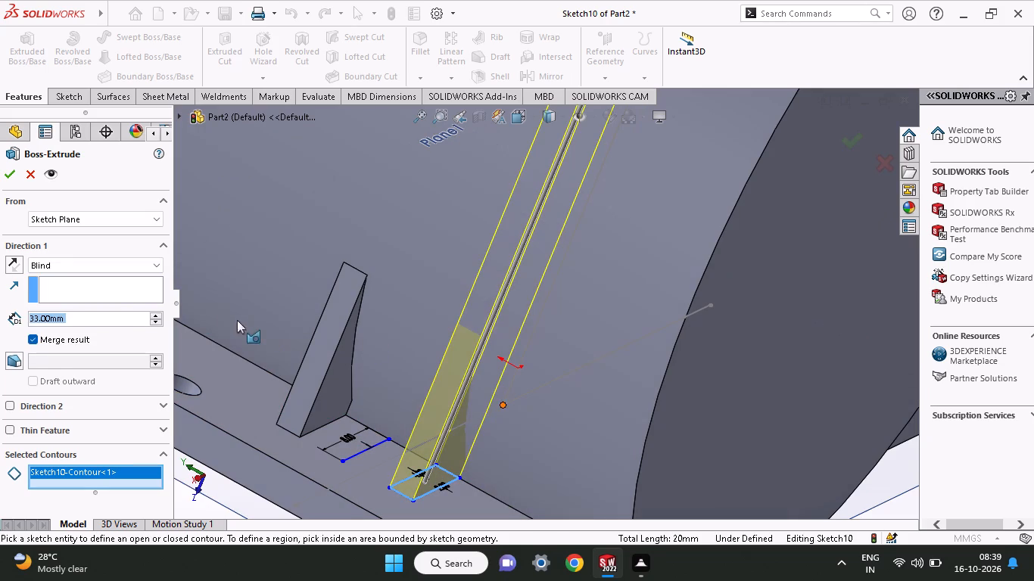
pyautogui.click(87, 263)
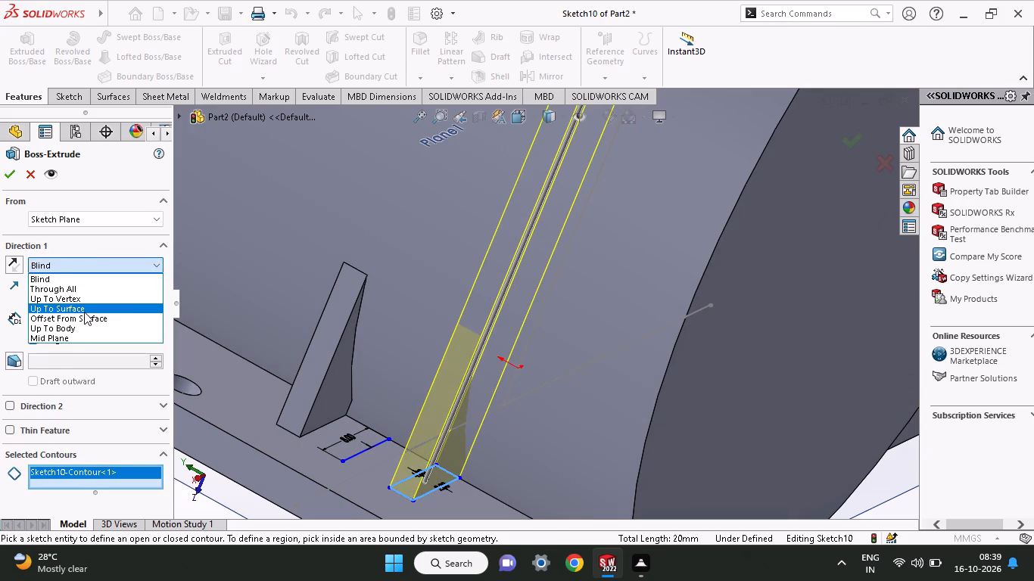
pyautogui.click(84, 312)
pyautogui.click(640, 387)
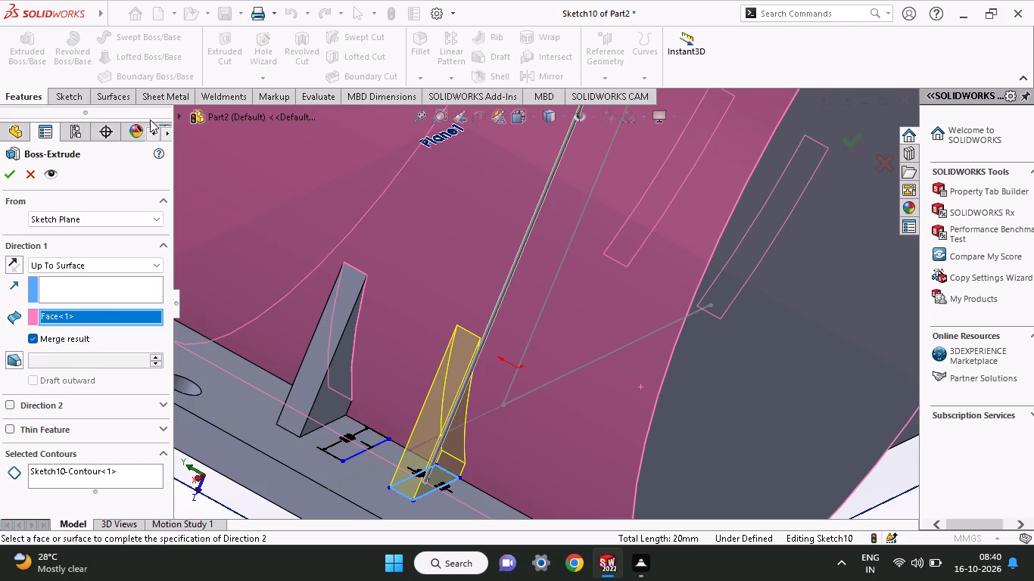
pyautogui.click(13, 178)
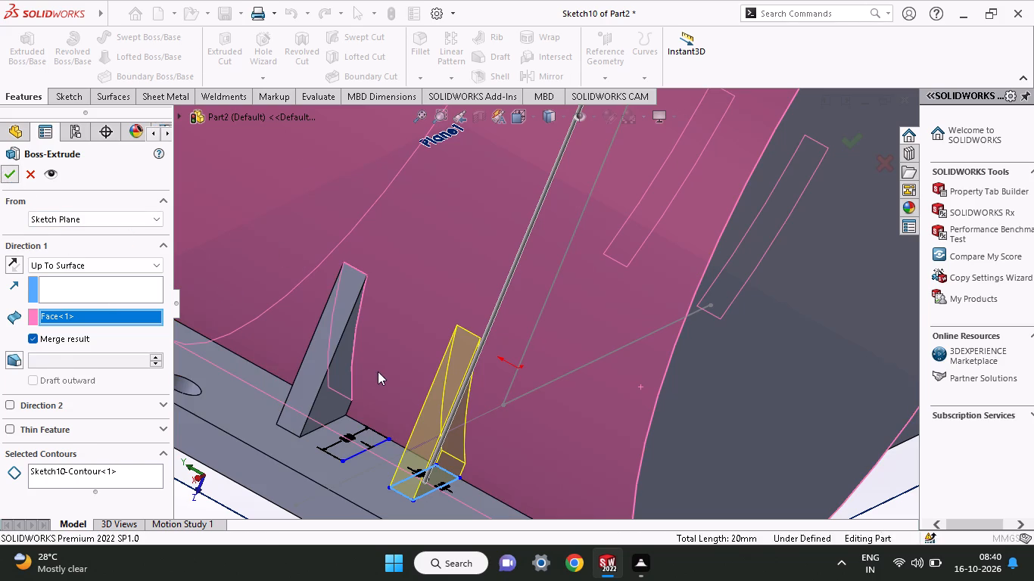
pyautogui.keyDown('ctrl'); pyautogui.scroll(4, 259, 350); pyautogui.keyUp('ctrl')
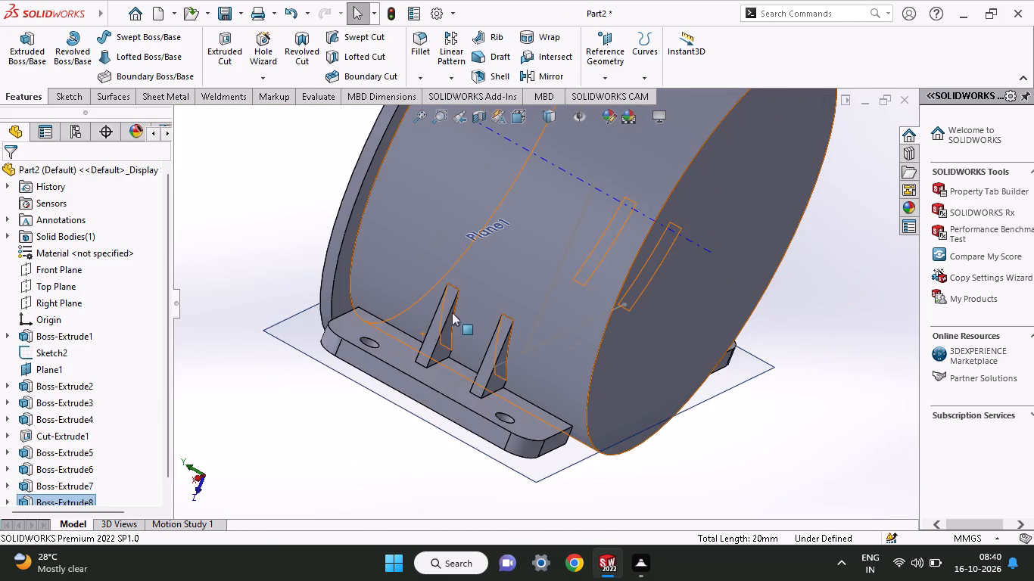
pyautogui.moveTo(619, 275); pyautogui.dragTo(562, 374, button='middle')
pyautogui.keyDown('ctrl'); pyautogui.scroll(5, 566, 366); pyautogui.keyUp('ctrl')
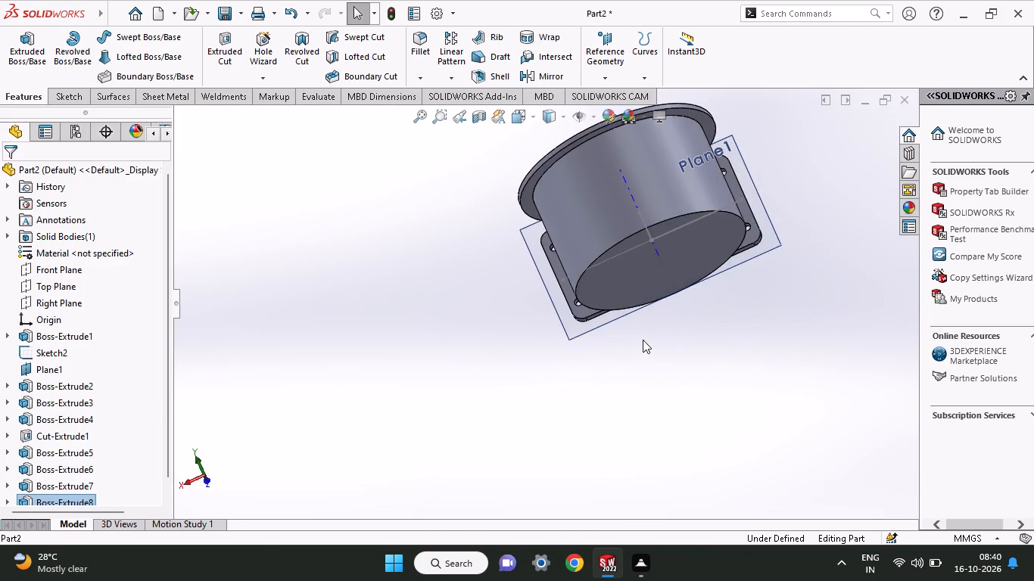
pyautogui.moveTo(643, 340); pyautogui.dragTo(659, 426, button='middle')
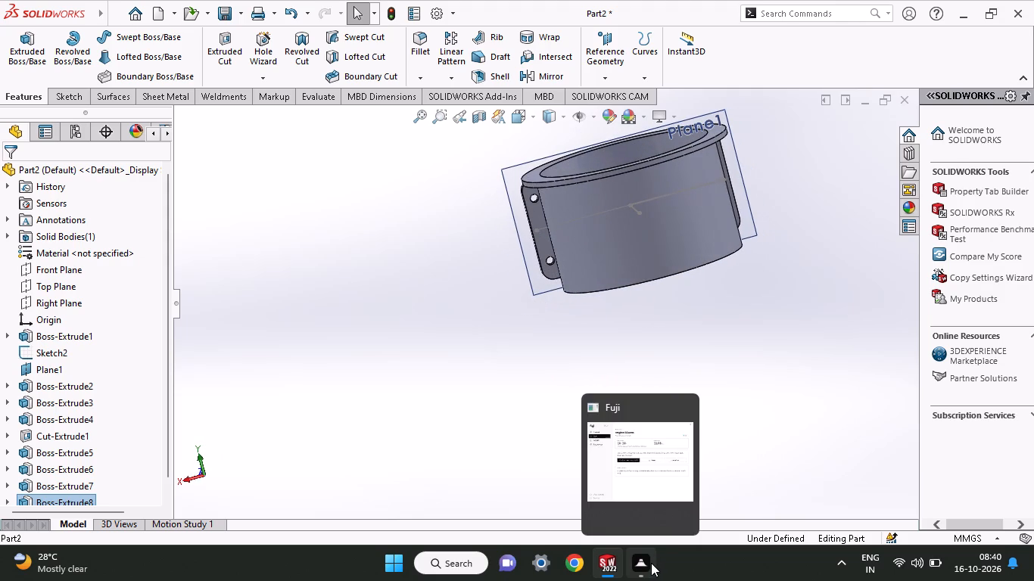